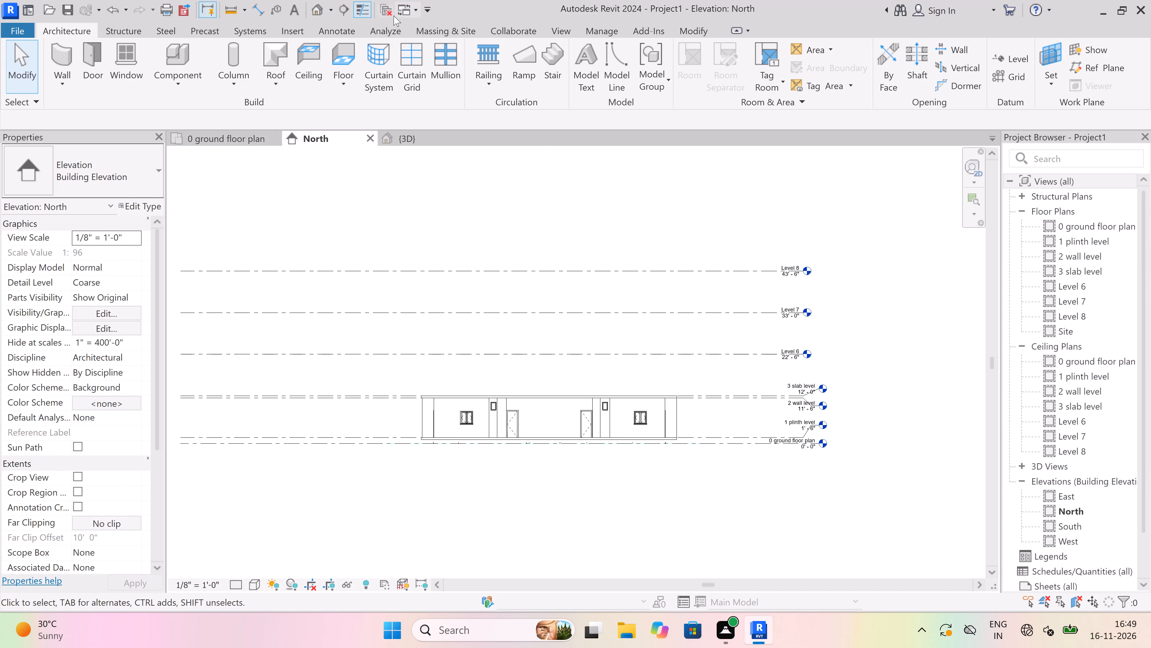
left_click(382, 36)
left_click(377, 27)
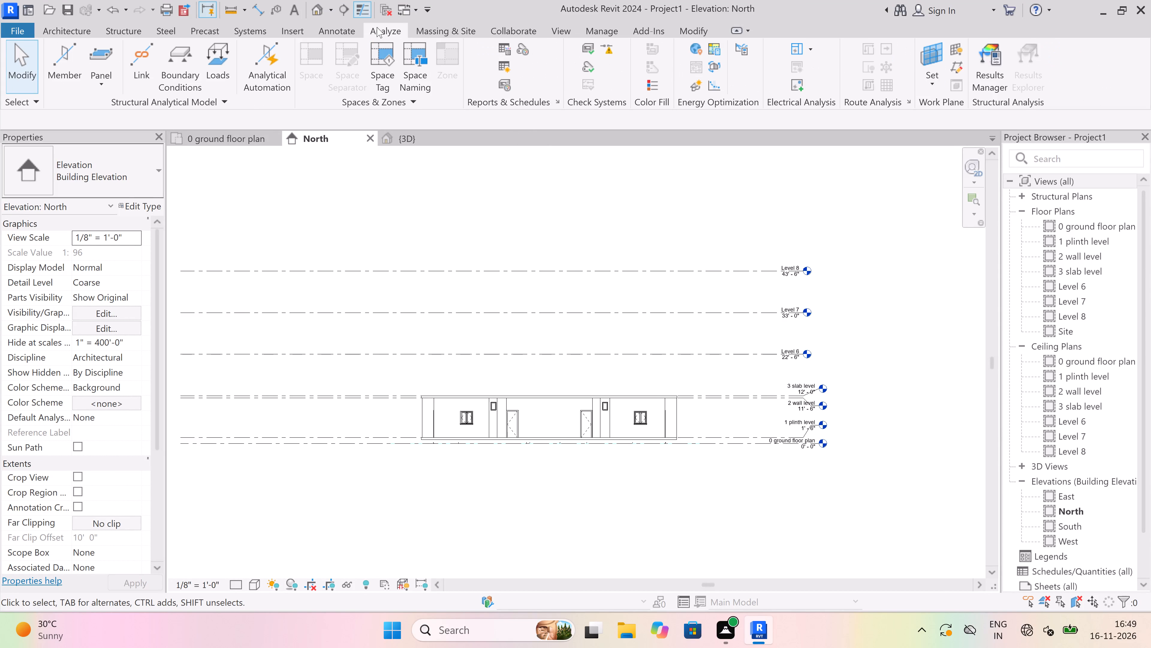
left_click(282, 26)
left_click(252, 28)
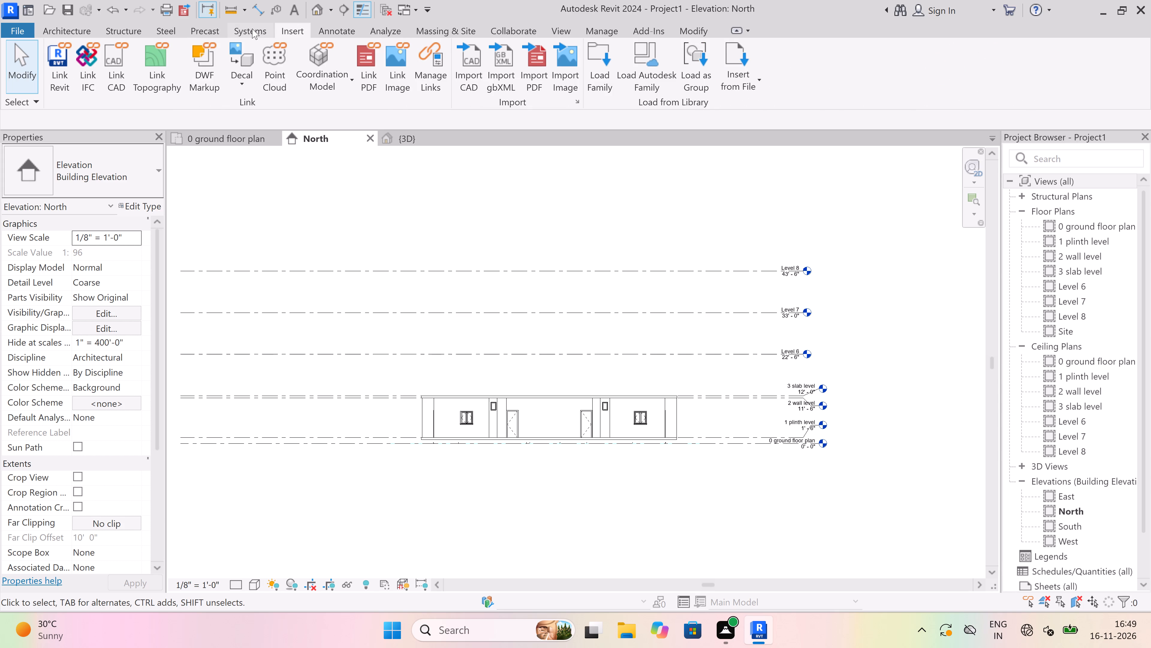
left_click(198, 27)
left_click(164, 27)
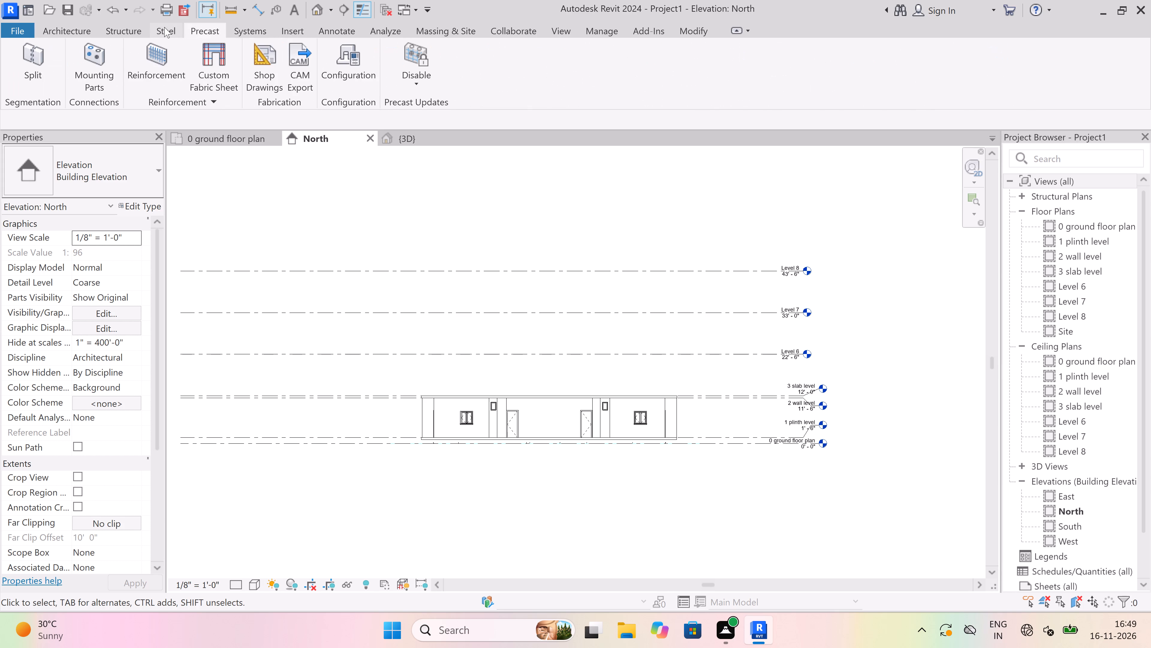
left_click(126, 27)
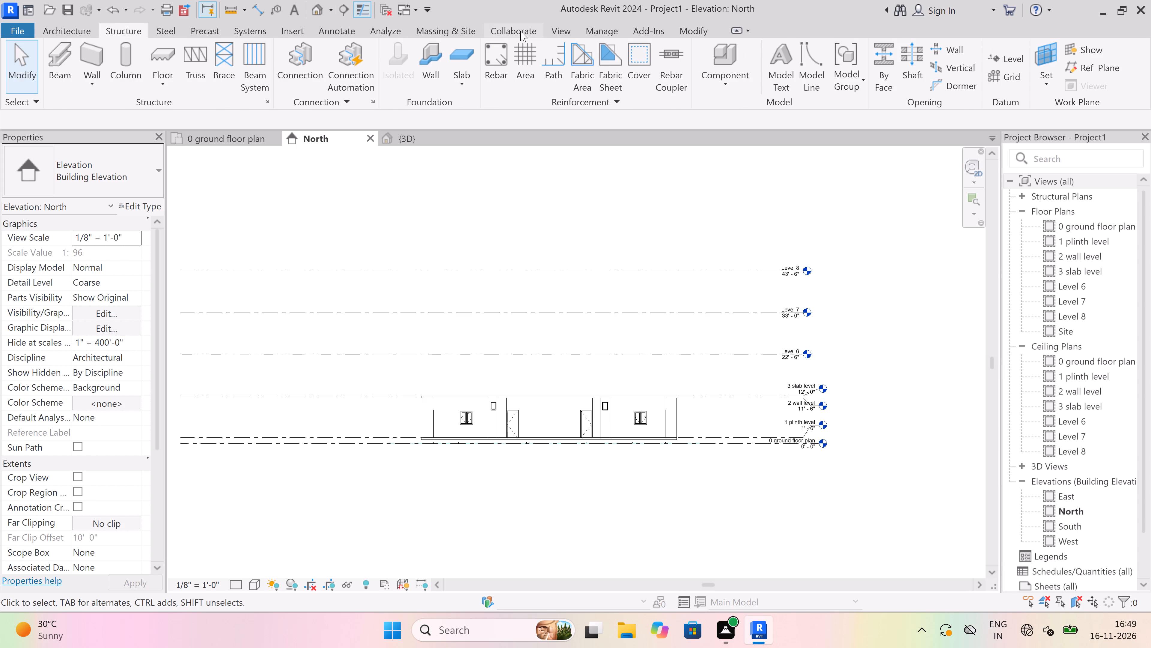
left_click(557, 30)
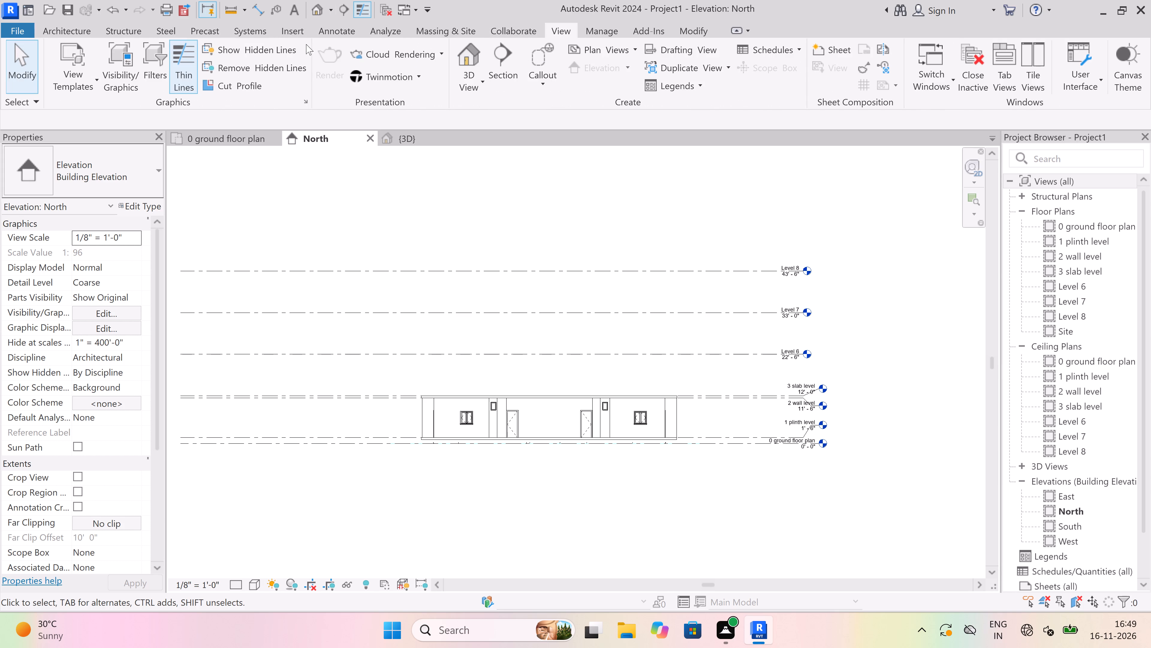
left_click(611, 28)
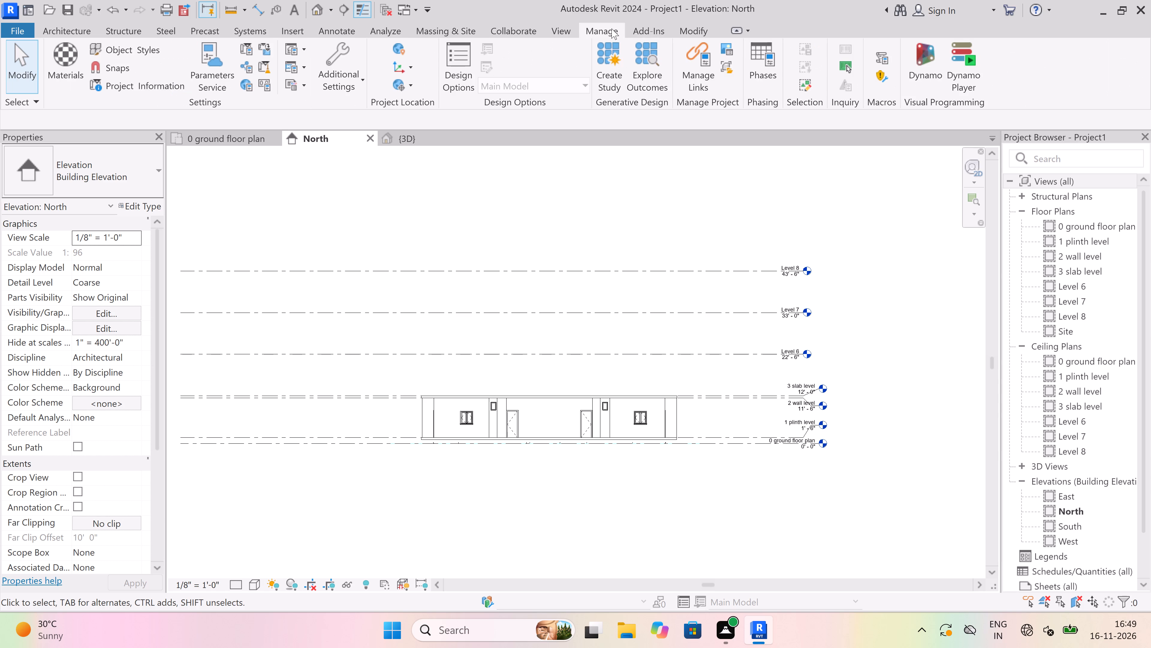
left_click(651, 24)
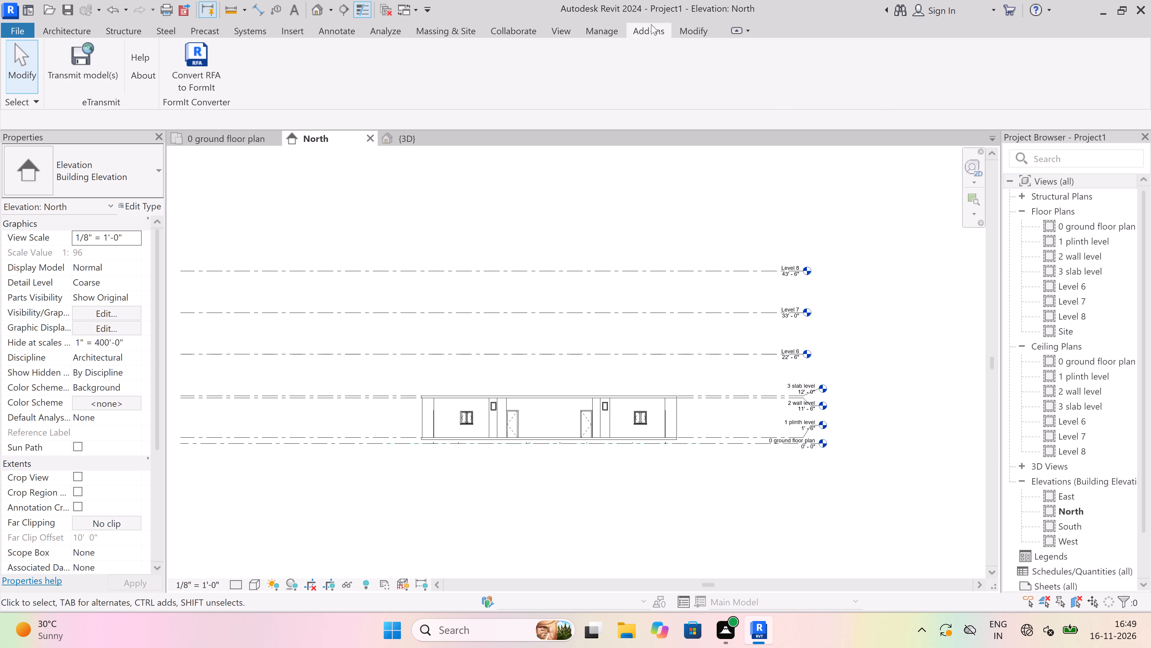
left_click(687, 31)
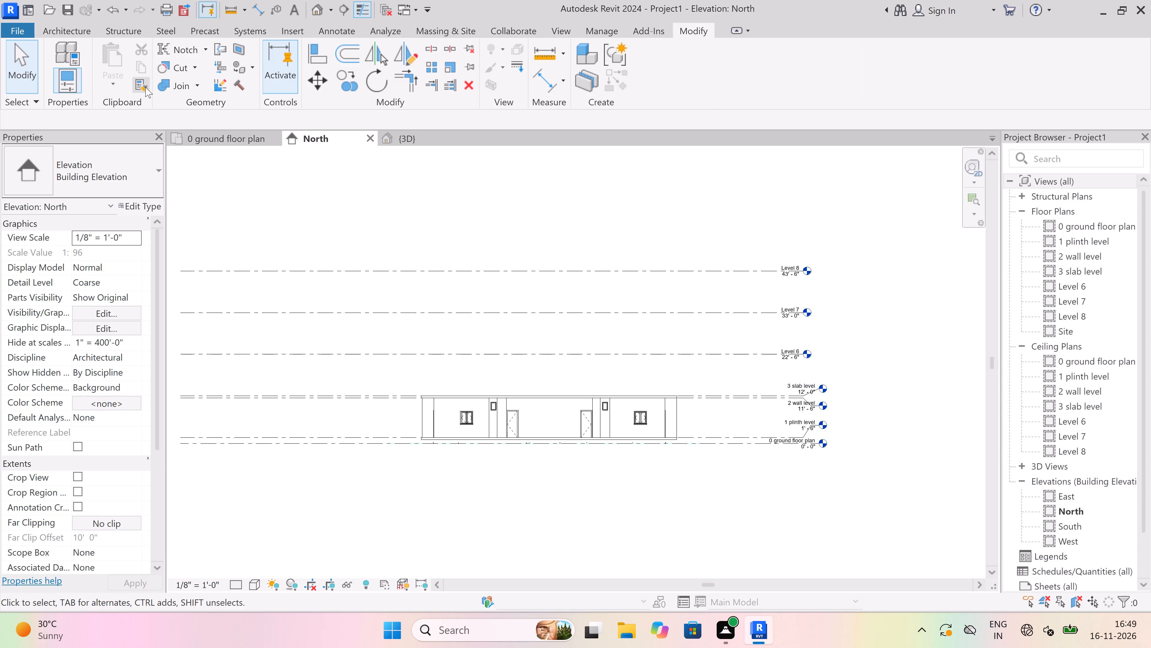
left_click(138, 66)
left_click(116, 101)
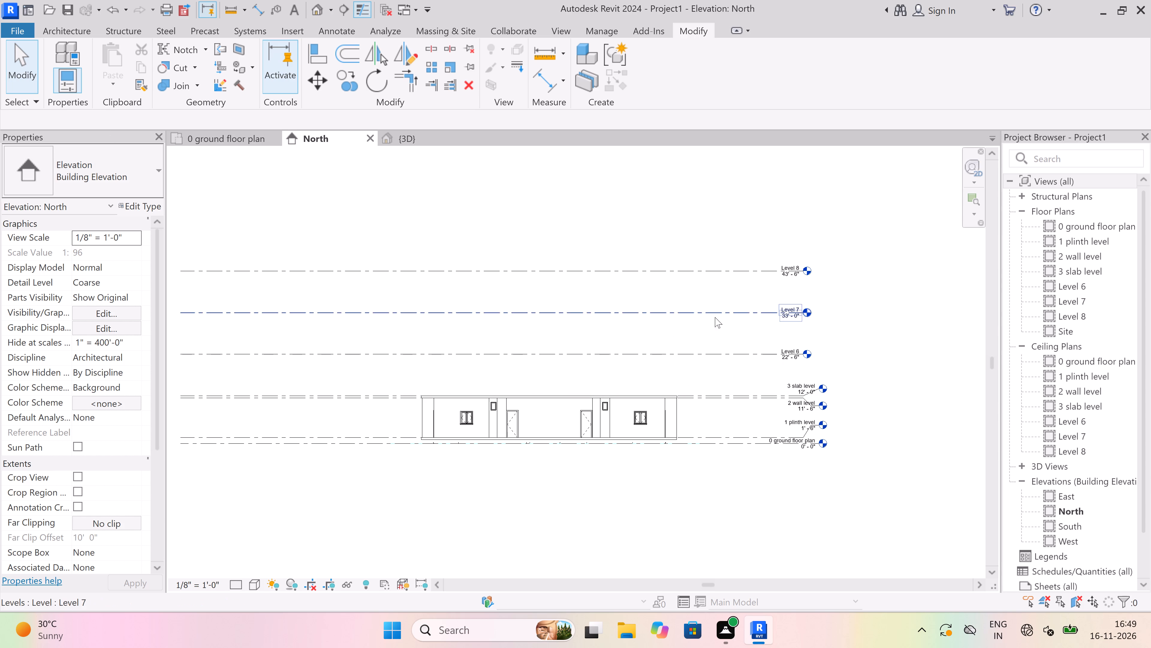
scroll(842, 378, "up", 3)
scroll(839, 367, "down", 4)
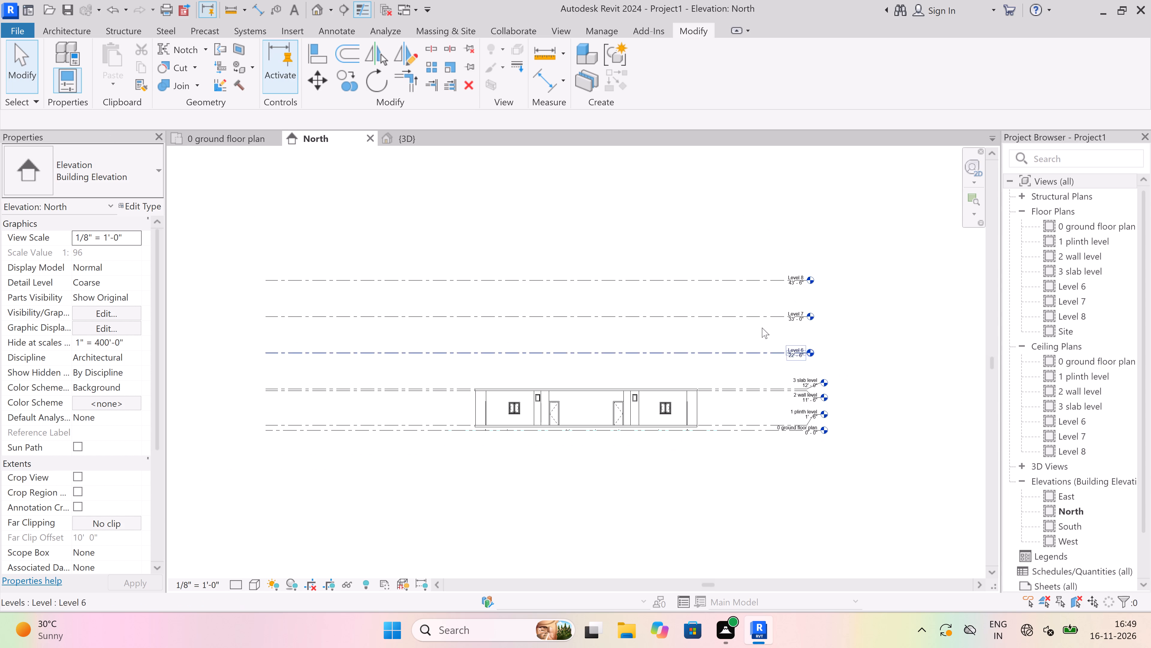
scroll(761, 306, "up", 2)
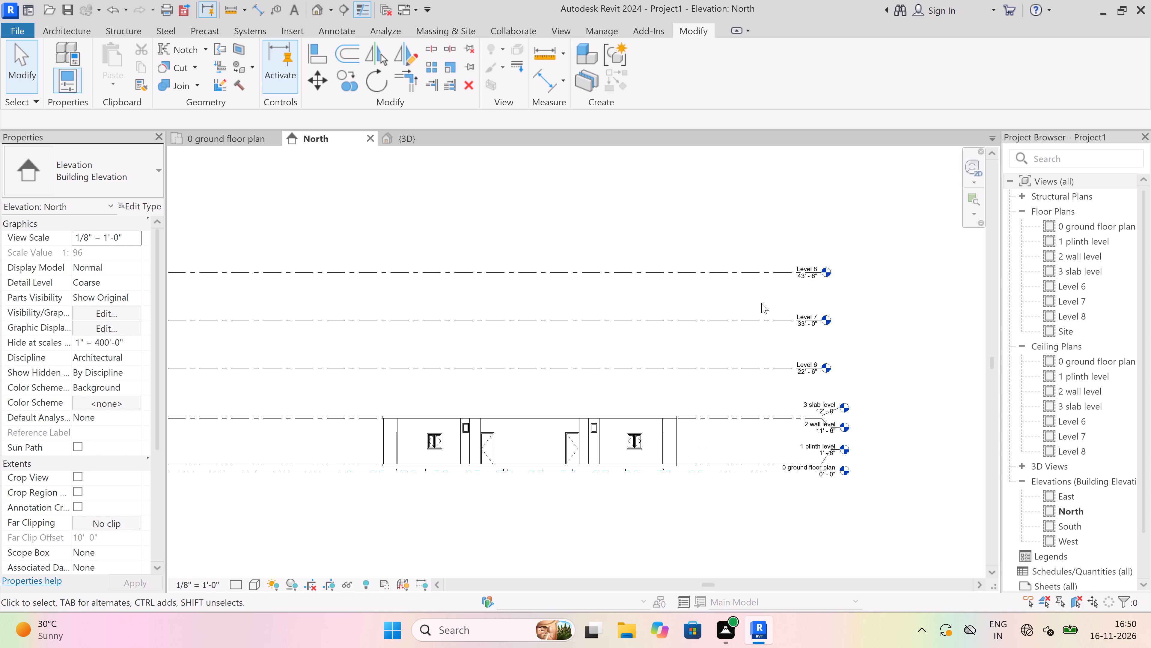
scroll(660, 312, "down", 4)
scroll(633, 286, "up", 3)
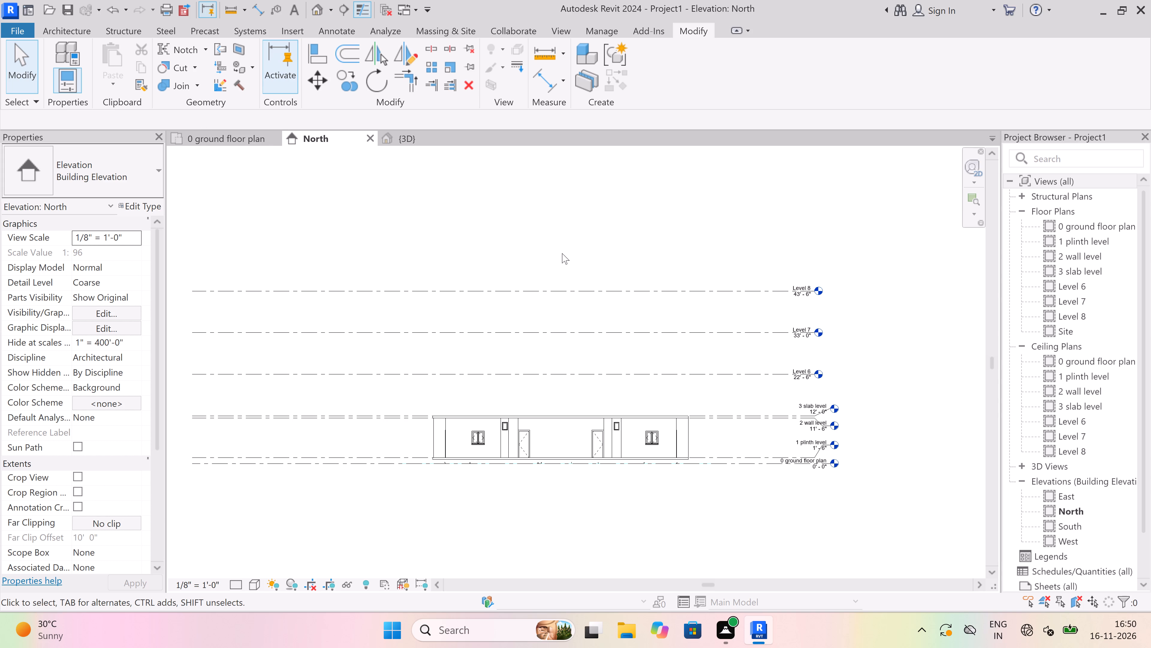
Delete Level 6, Level 7 and Level 8 together with their associated views.
scroll(696, 300, "up", 1)
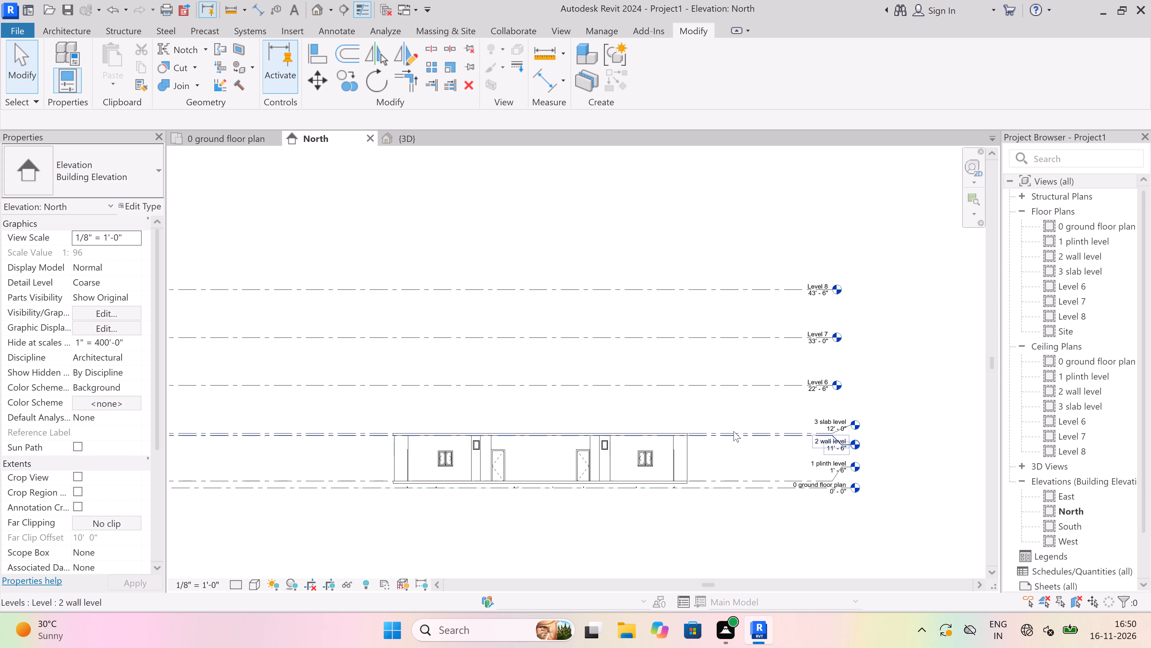
left_click_drag(853, 258, 747, 396)
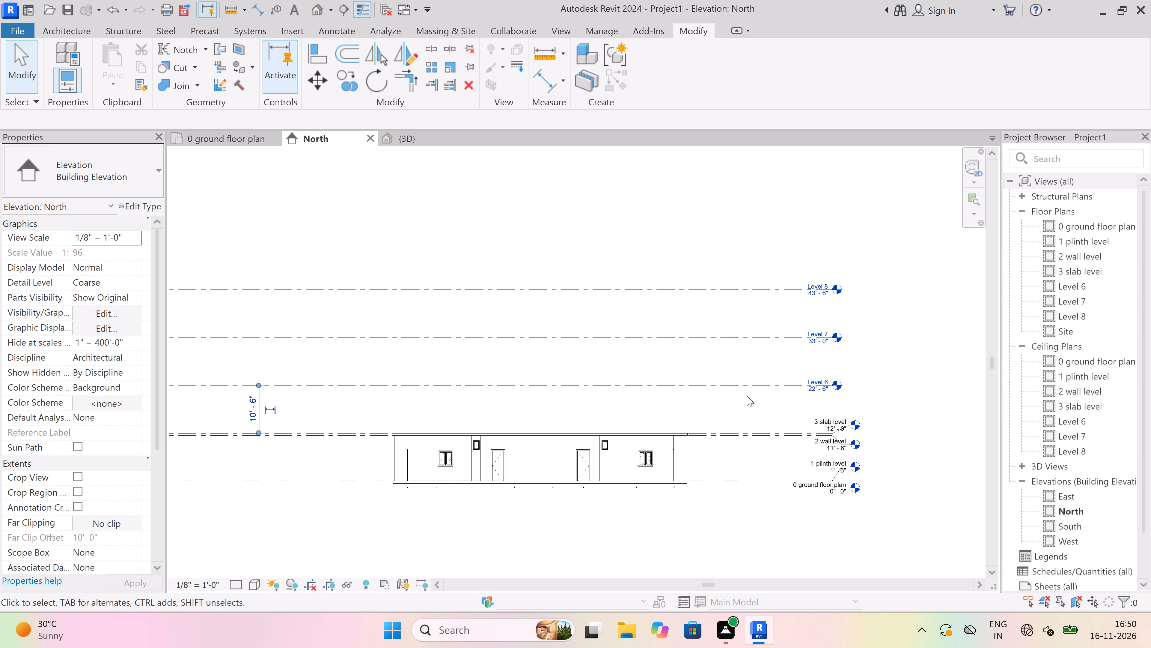
key("Delete")
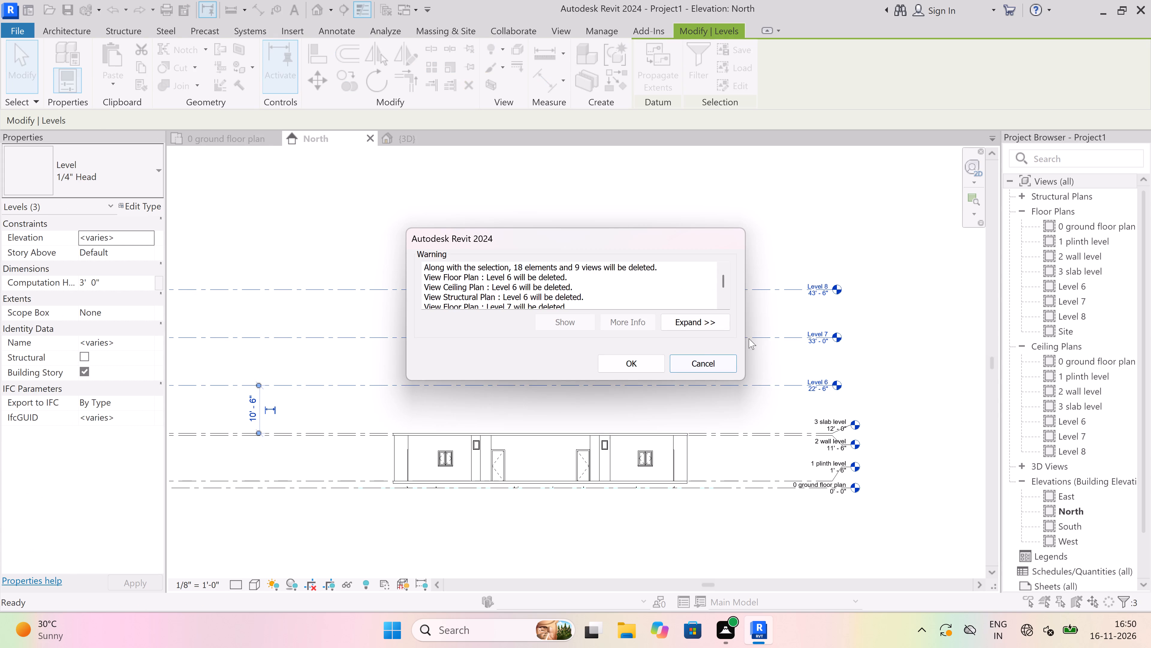
left_click(609, 365)
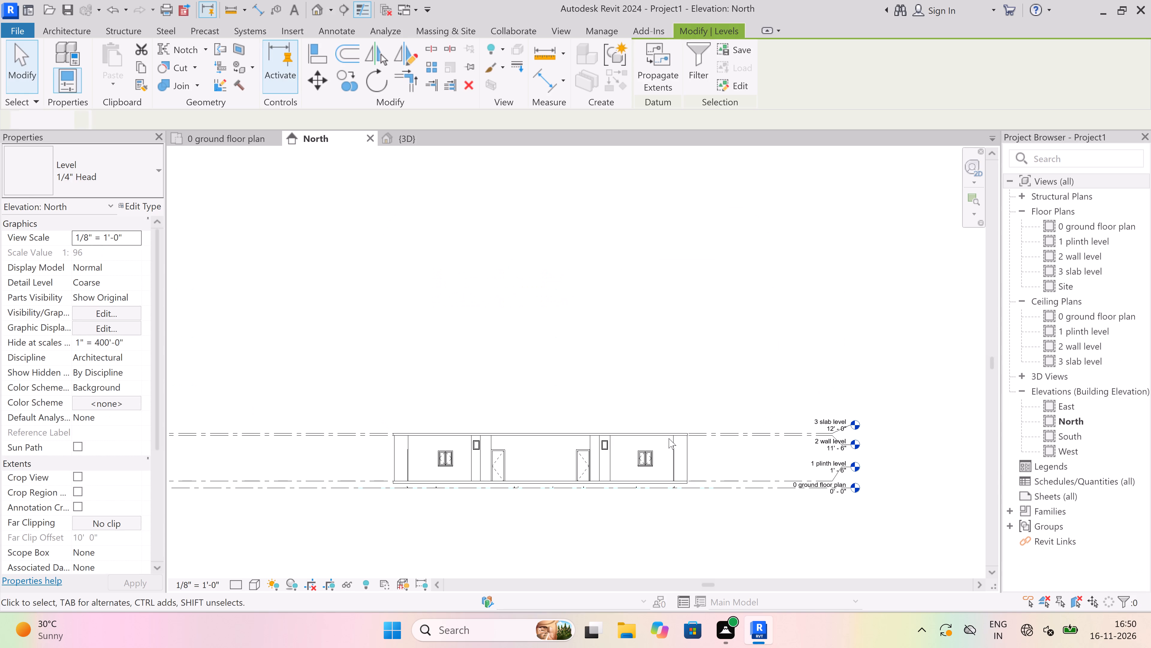
Using Pick Lines with a 10' 6" offset, add three levels stacked upward from 3 slab level, at 22' 6", 33' 0" and 43' 6".
scroll(695, 433, "up", 6)
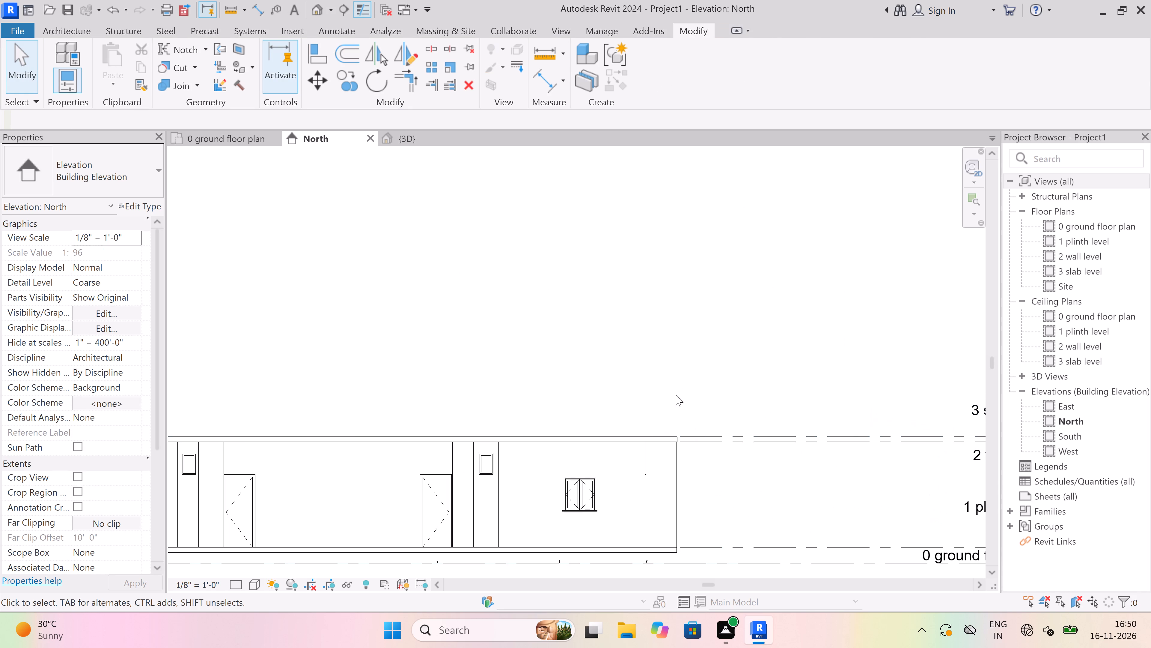
scroll(676, 397, "down", 3)
scroll(299, 429, "up", 2)
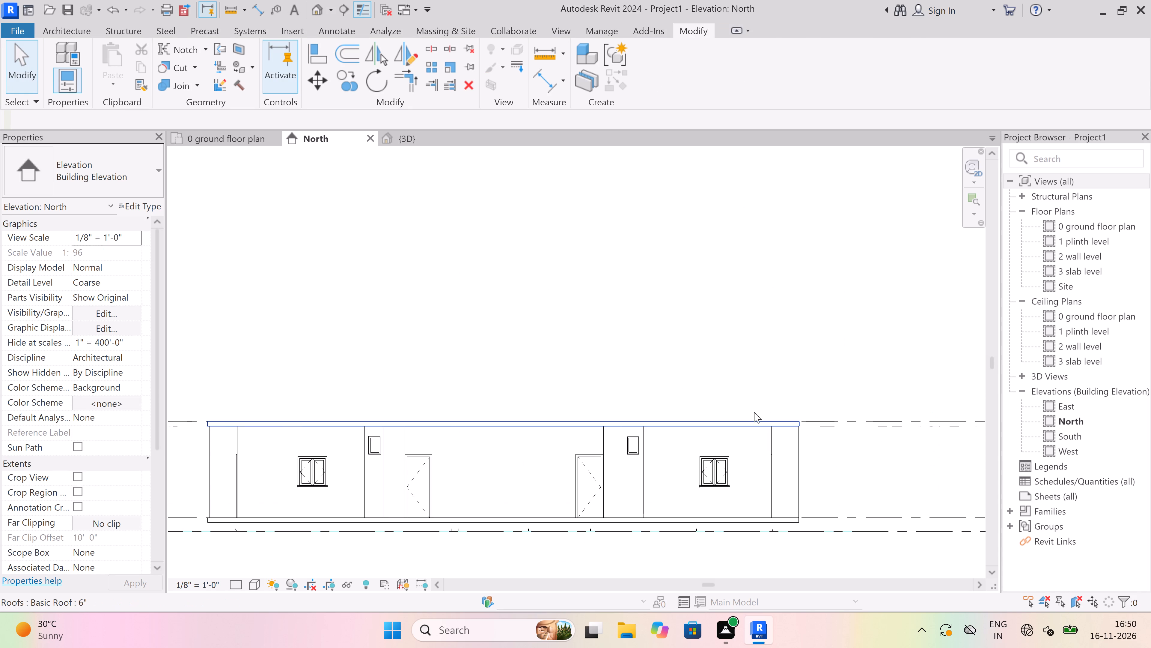
scroll(757, 412, "down", 4)
scroll(943, 388, "up", 3)
scroll(835, 424, "up", 4)
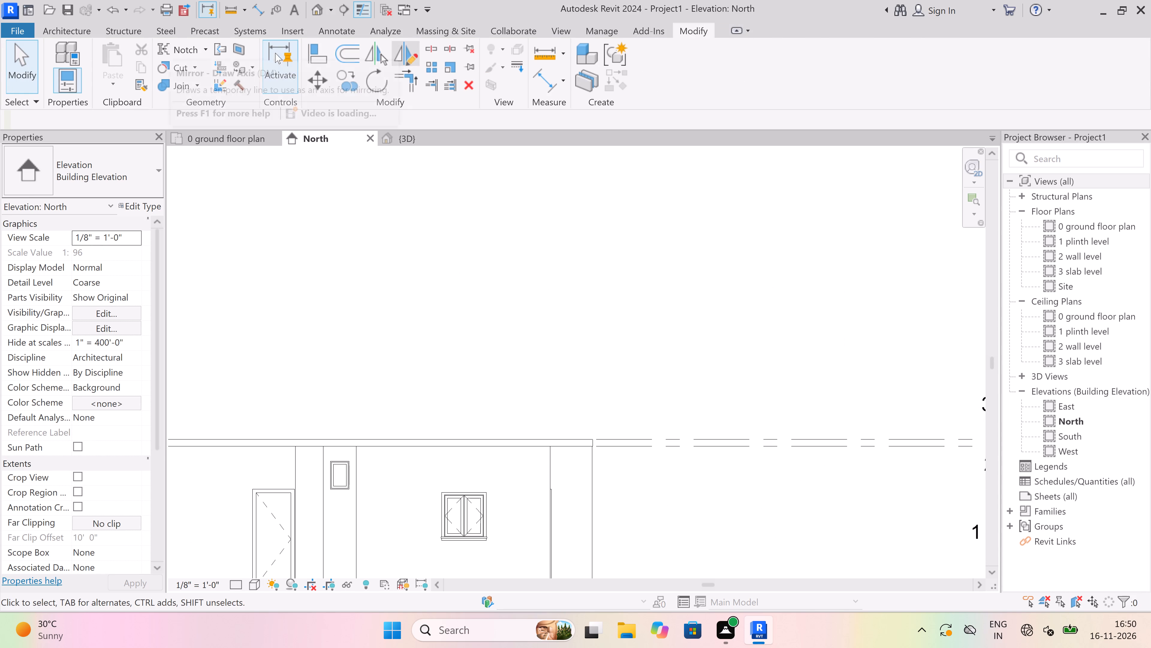
left_click(78, 26)
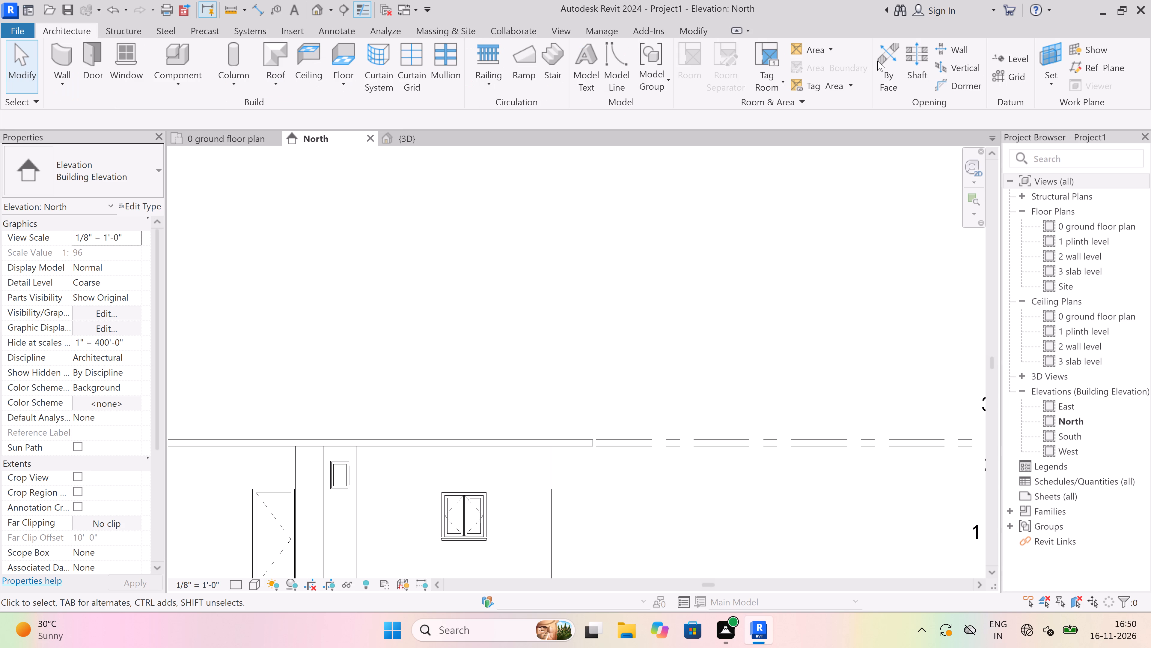
left_click(1004, 60)
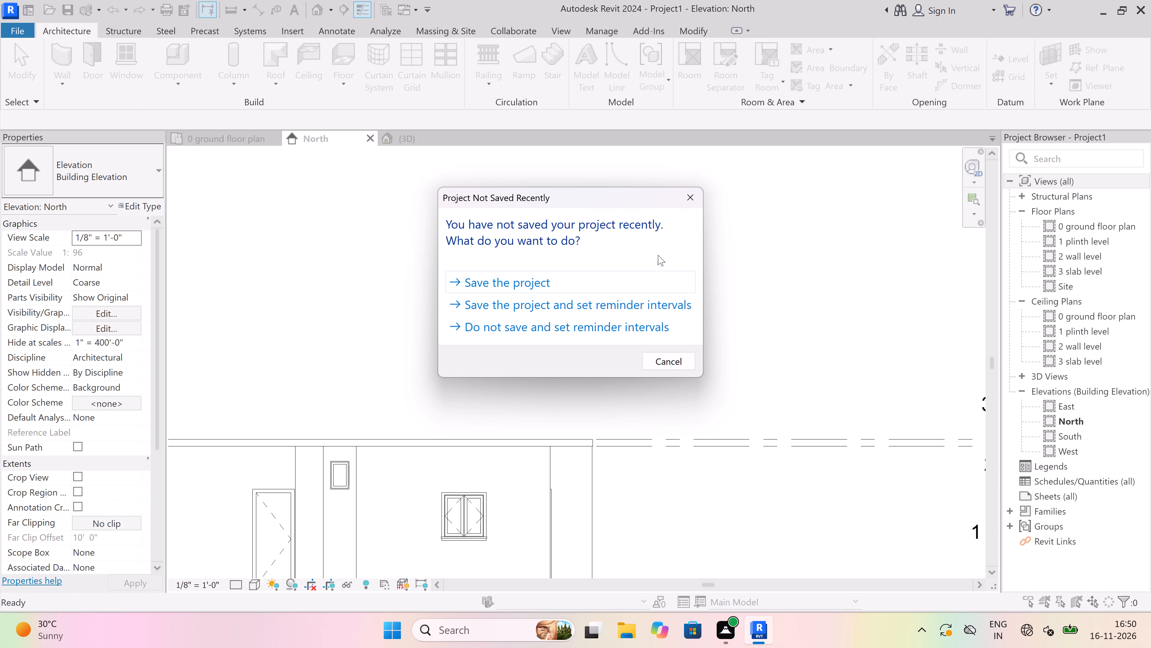
left_click(688, 197)
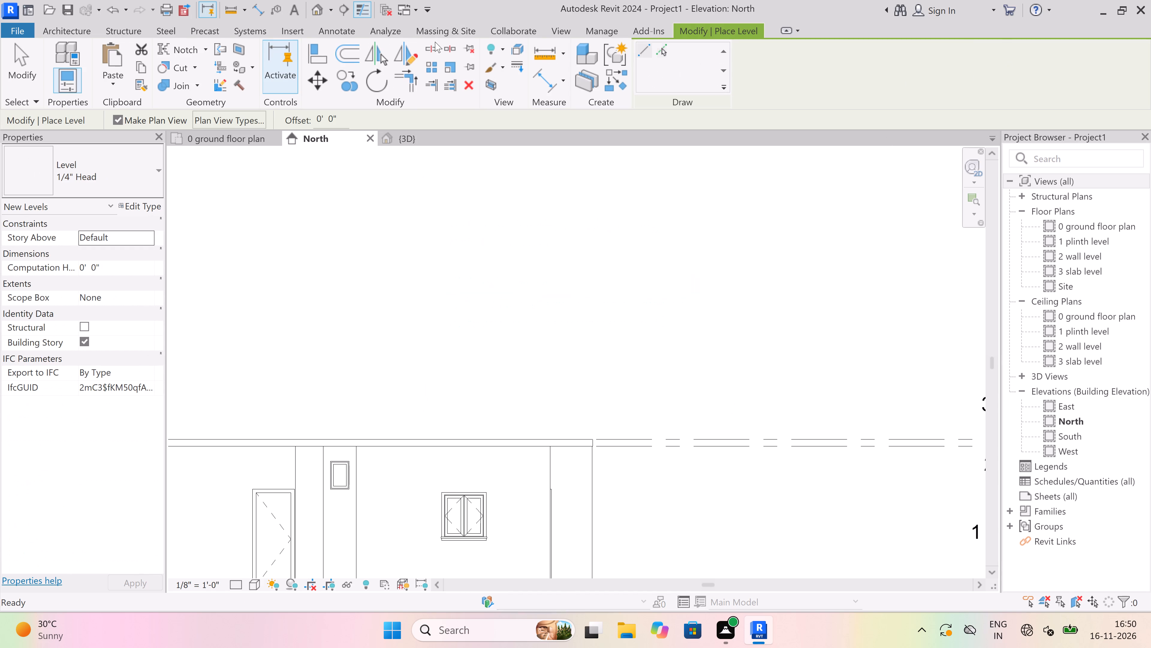
left_click(63, 28)
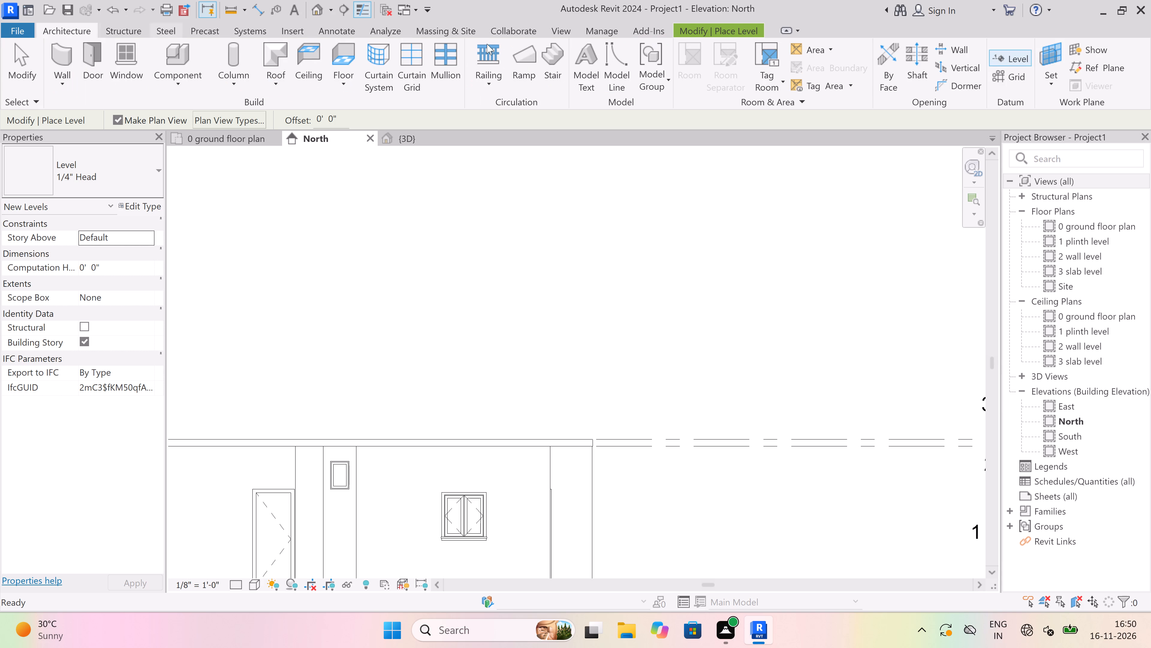
left_click(1005, 58)
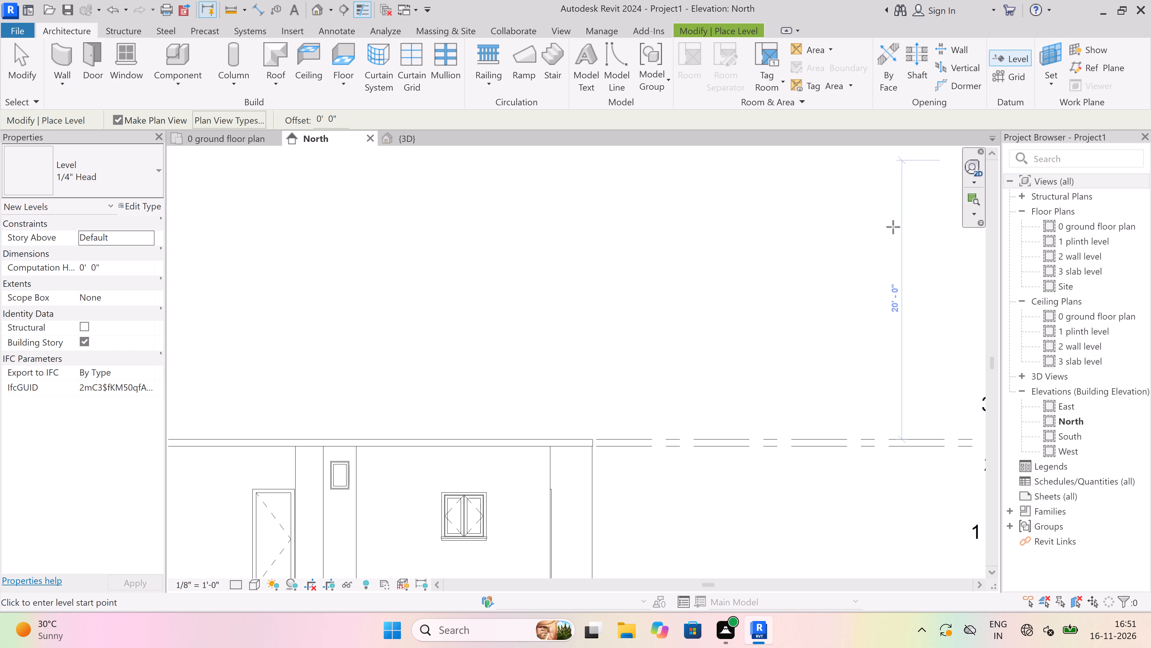
left_click(343, 118)
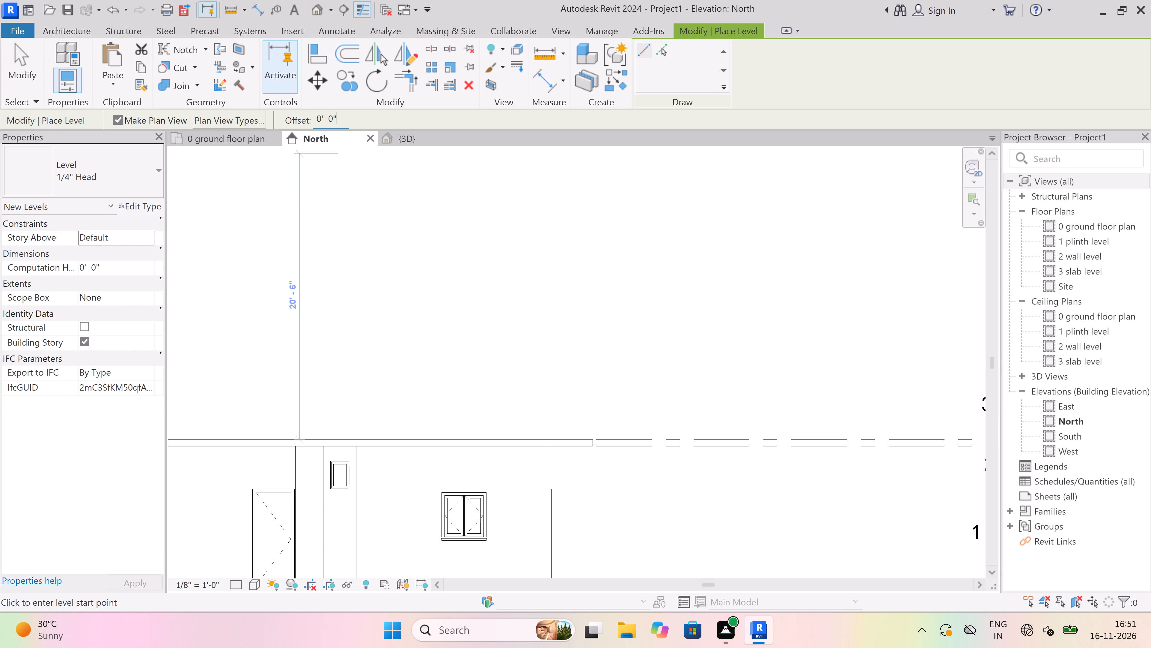
key("BackSpace")
key("BackSpace")
key("BackSpace")
key("BackSpace")
key("BackSpace")
key("BackSpace")
key("BackSpace")
key("BackSpace")
key("BackSpace")
key("BackSpace")
key("BackSpace")
key("BackSpace")
key("BackSpace")
key("BackSpace")
key("BackSpace")
key("BackSpace")
key("BackSpace")
type("10'6\"")
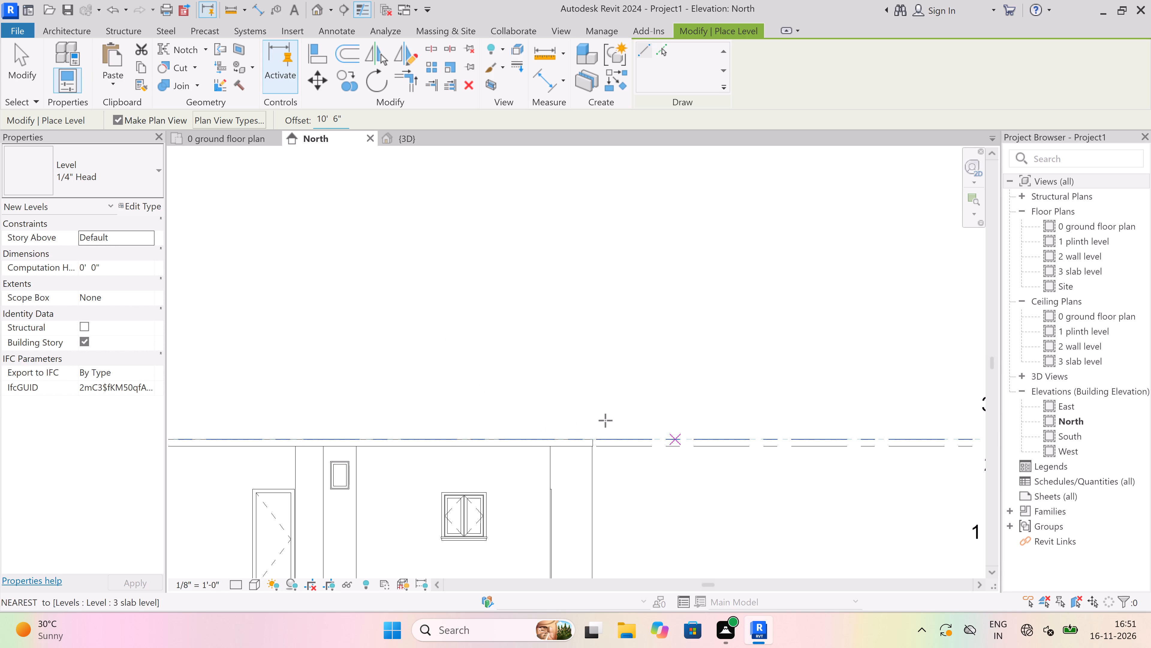
left_click(663, 46)
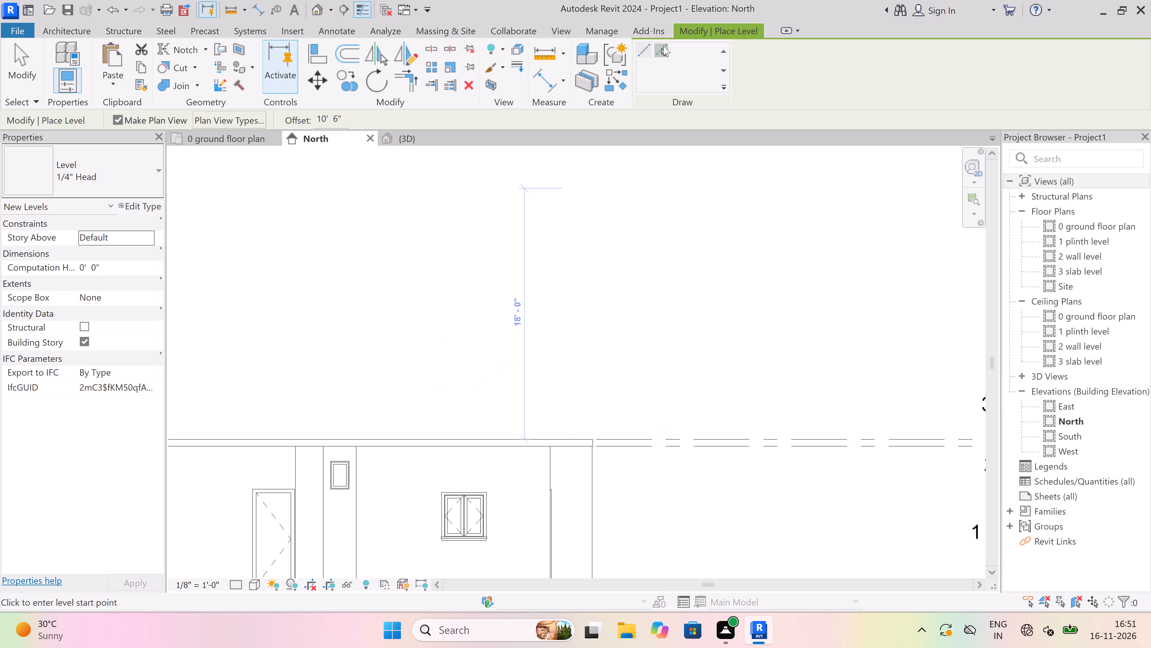
scroll(533, 434, "down", 3)
scroll(717, 436, "up", 1)
left_click(717, 435)
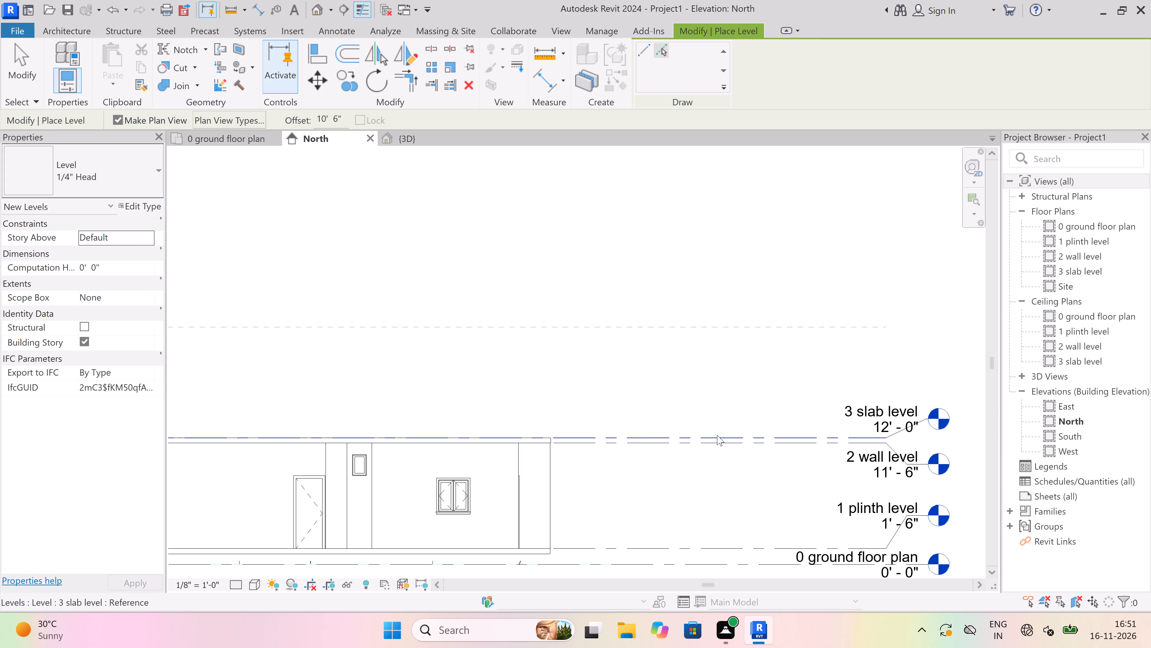
left_click(650, 325)
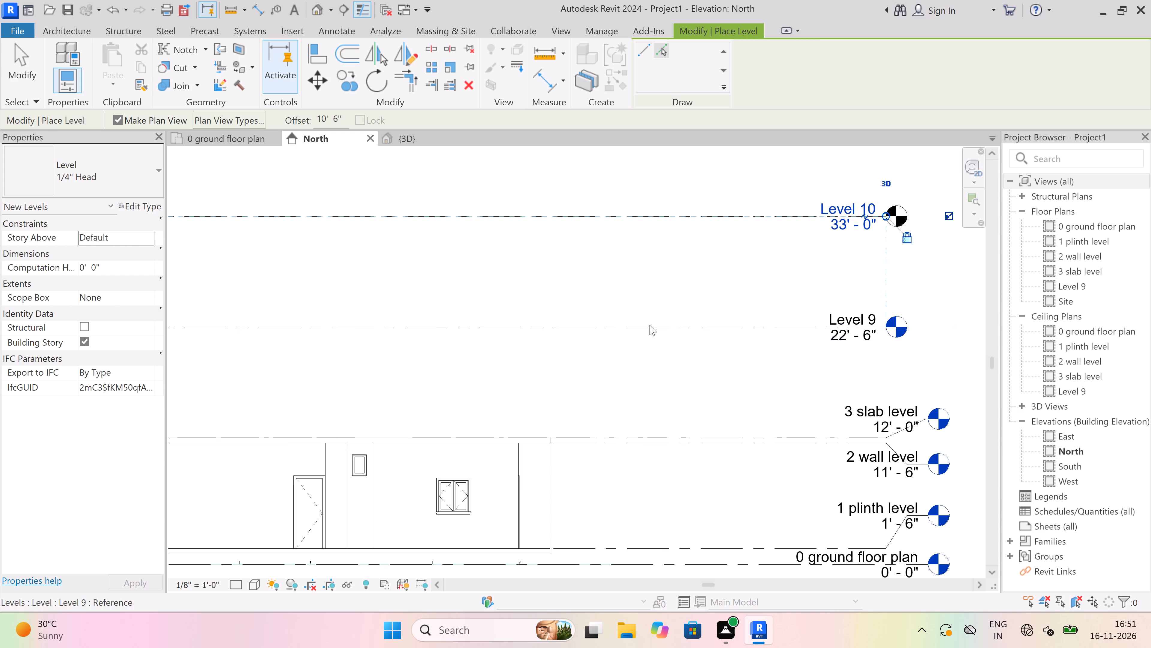
scroll(649, 324, "down", 3)
scroll(601, 249, "down", 4)
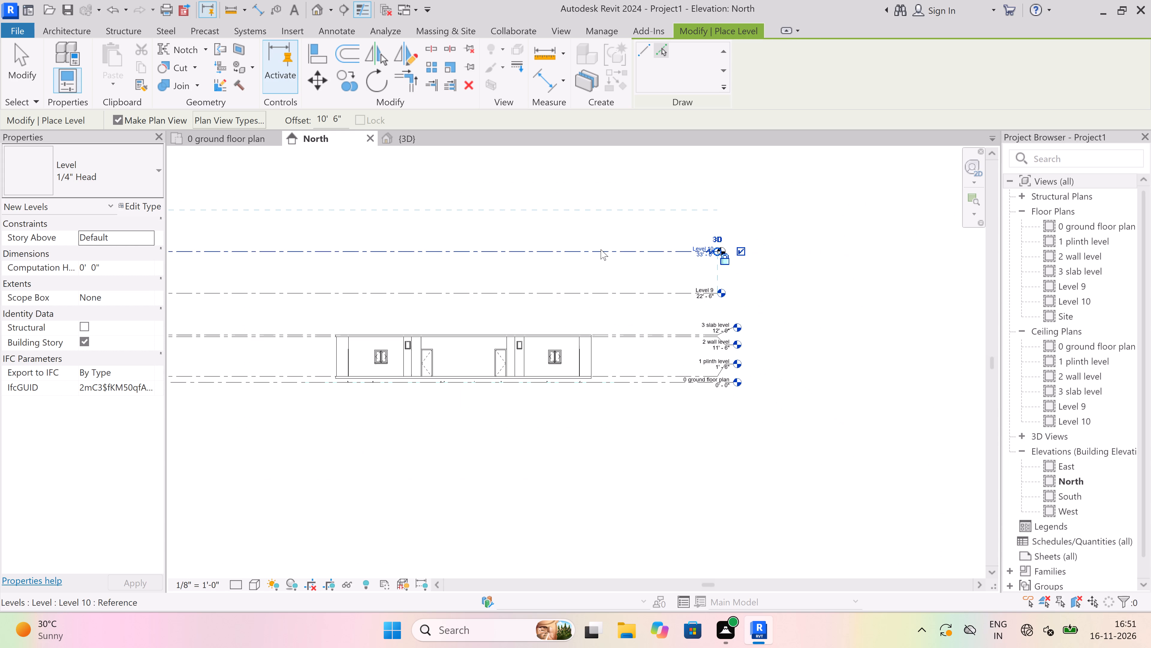
left_click(601, 249)
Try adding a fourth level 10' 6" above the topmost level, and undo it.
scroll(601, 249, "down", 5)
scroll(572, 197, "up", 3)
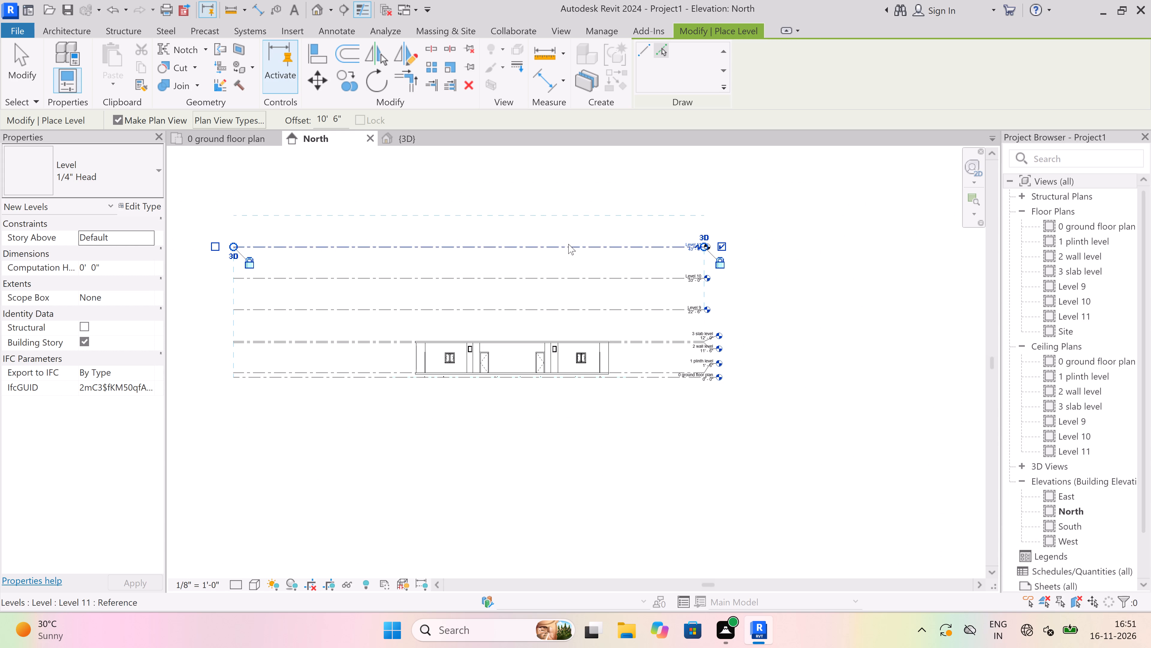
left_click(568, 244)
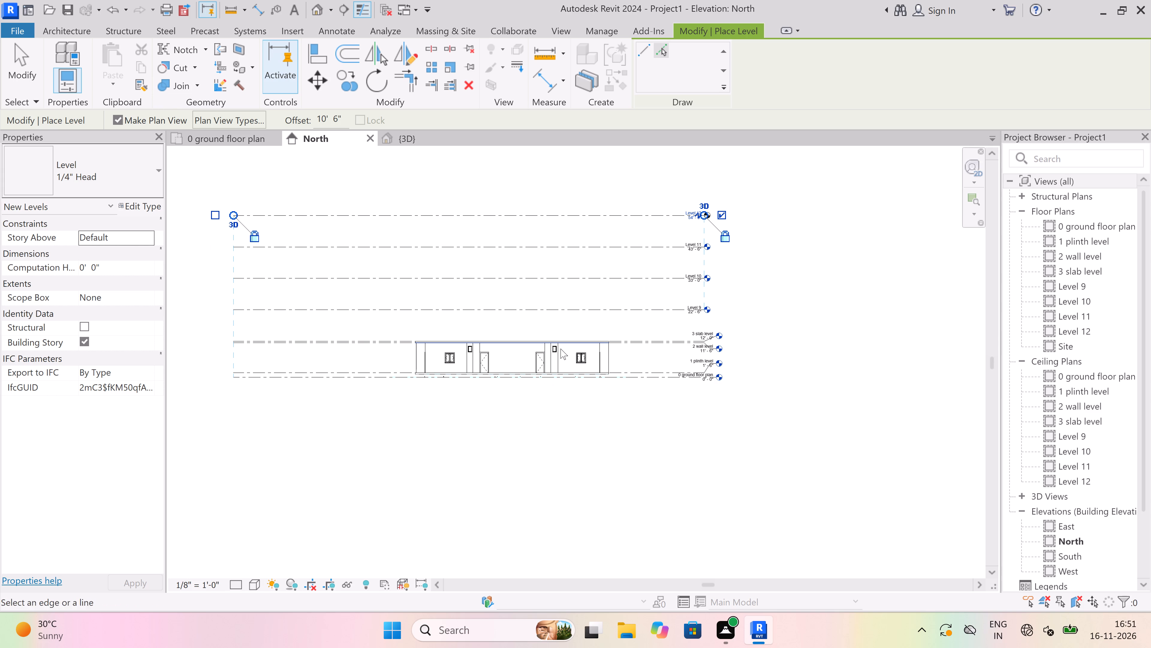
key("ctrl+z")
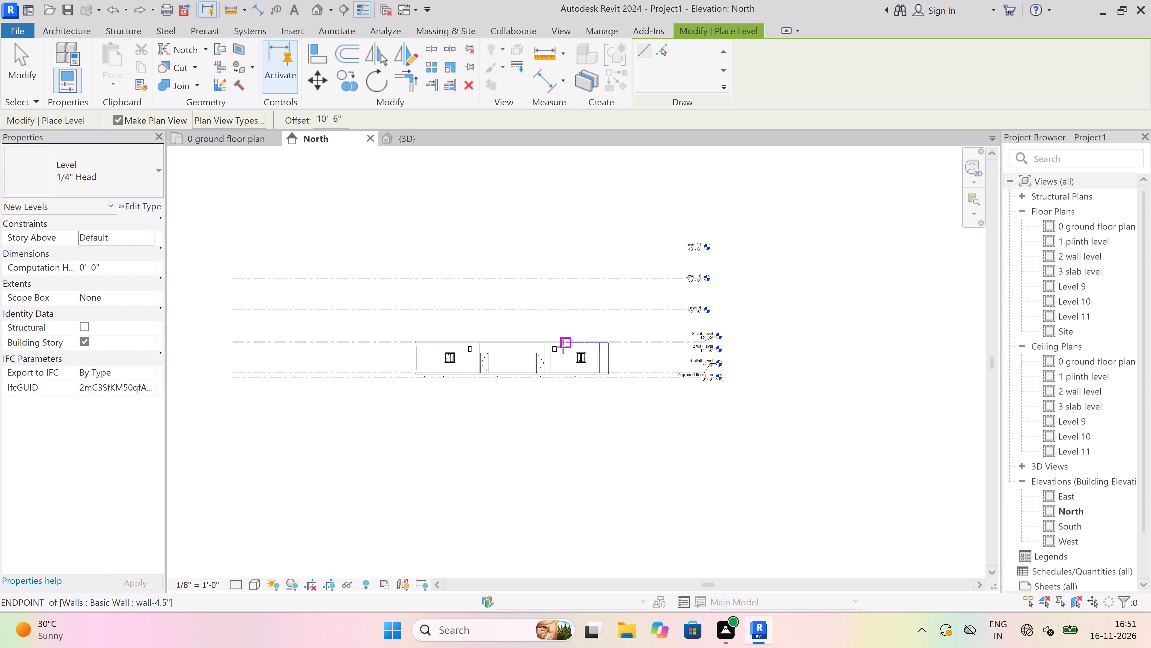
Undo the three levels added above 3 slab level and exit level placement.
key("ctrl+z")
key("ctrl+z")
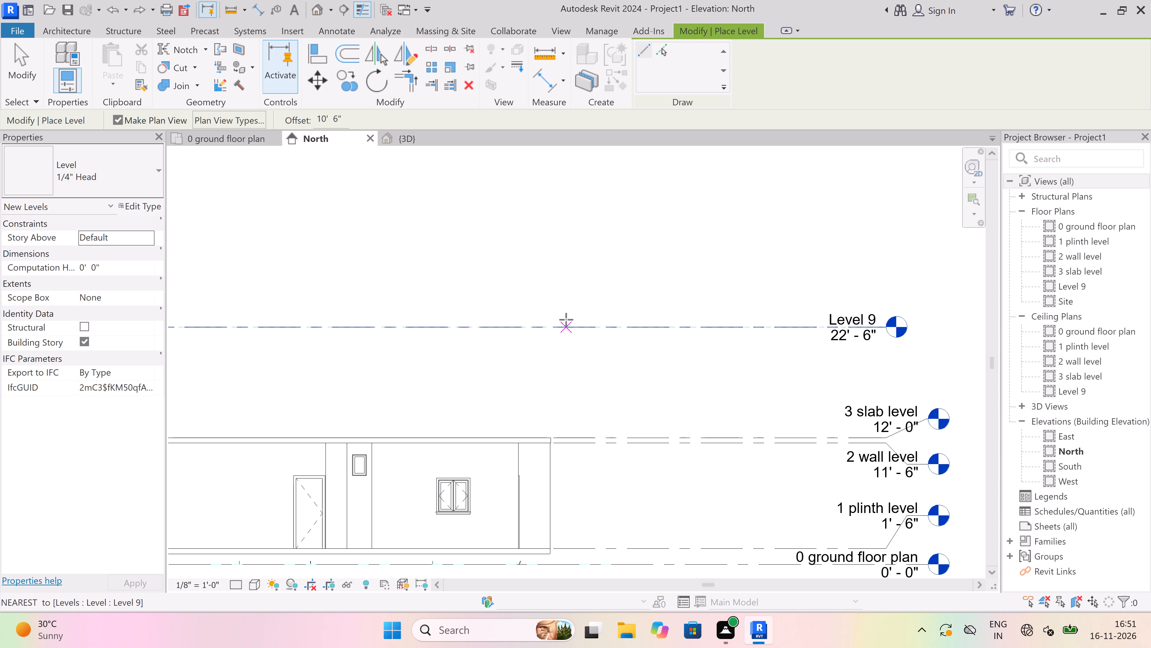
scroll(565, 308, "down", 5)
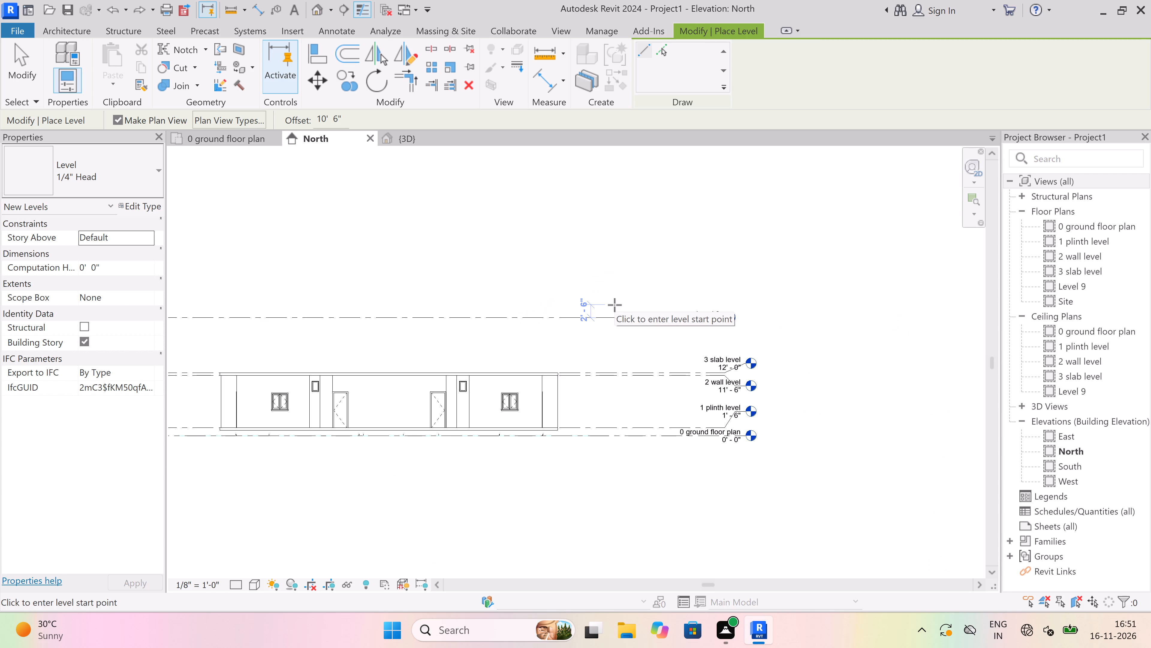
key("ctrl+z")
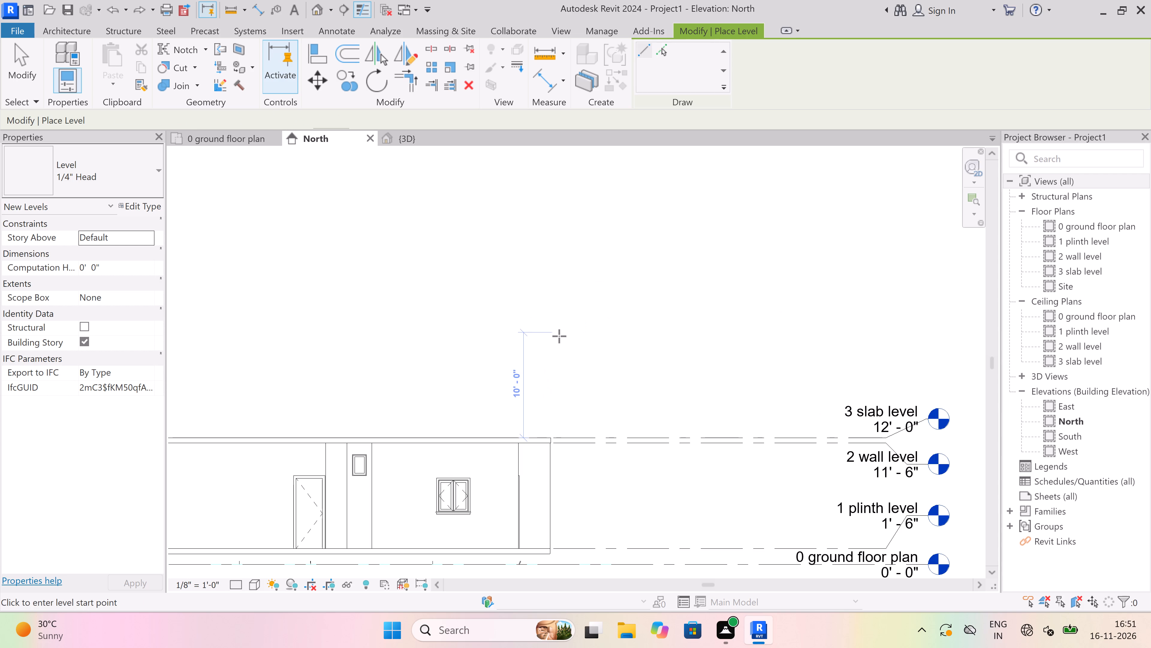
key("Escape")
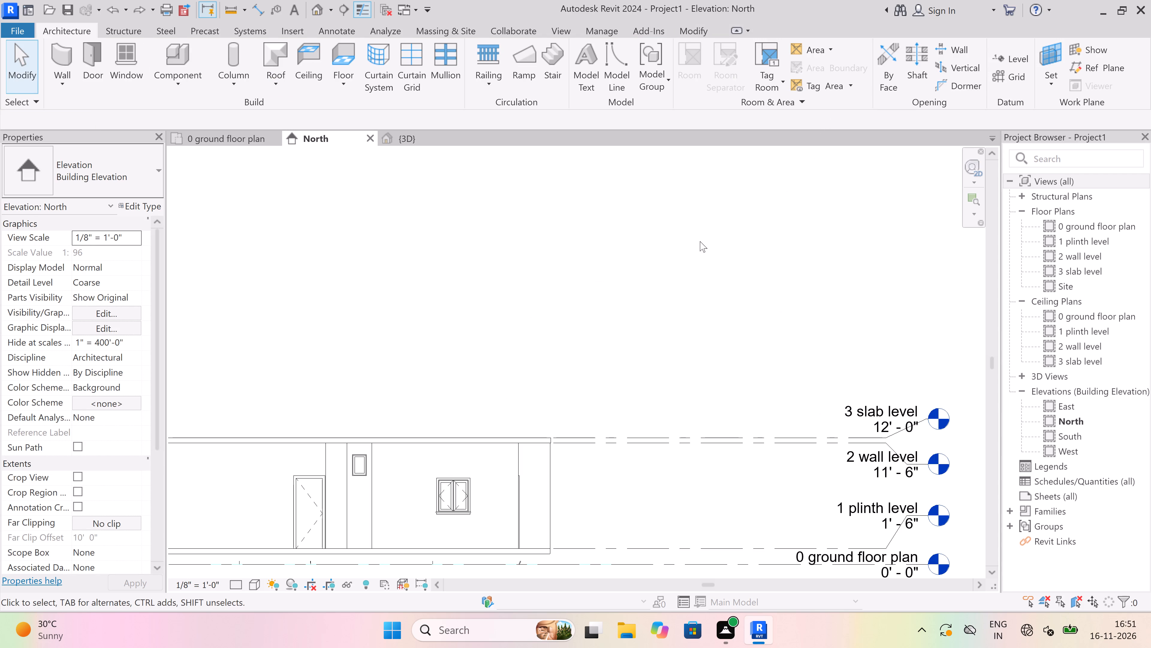
Using Pick Lines with a 10' 6" offset, add three levels stacked upward from 3 slab level, at 22' 6", 33' 0" and 43' 6".
left_click(1013, 58)
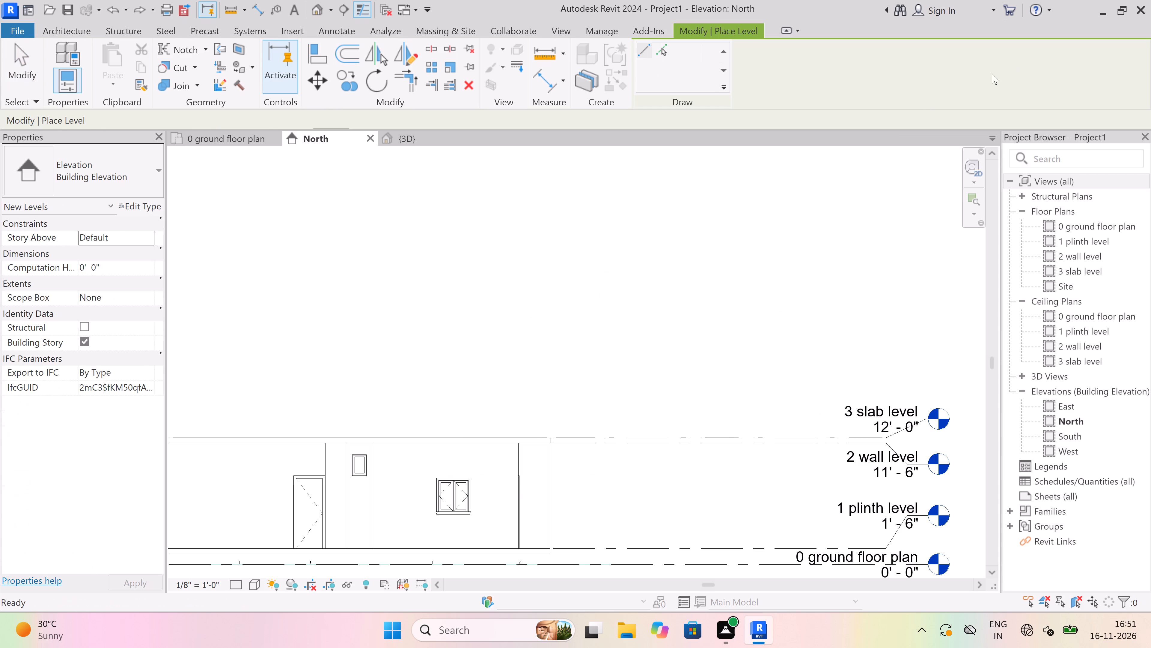
scroll(251, 249, "down", 4)
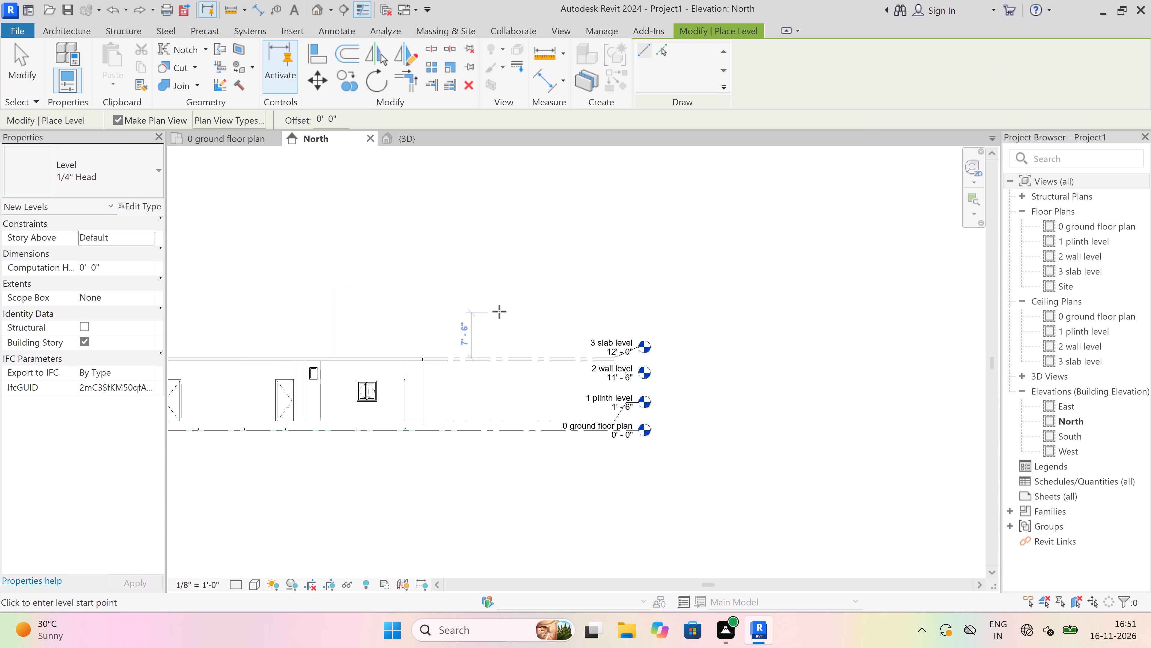
scroll(501, 308, "up", 2)
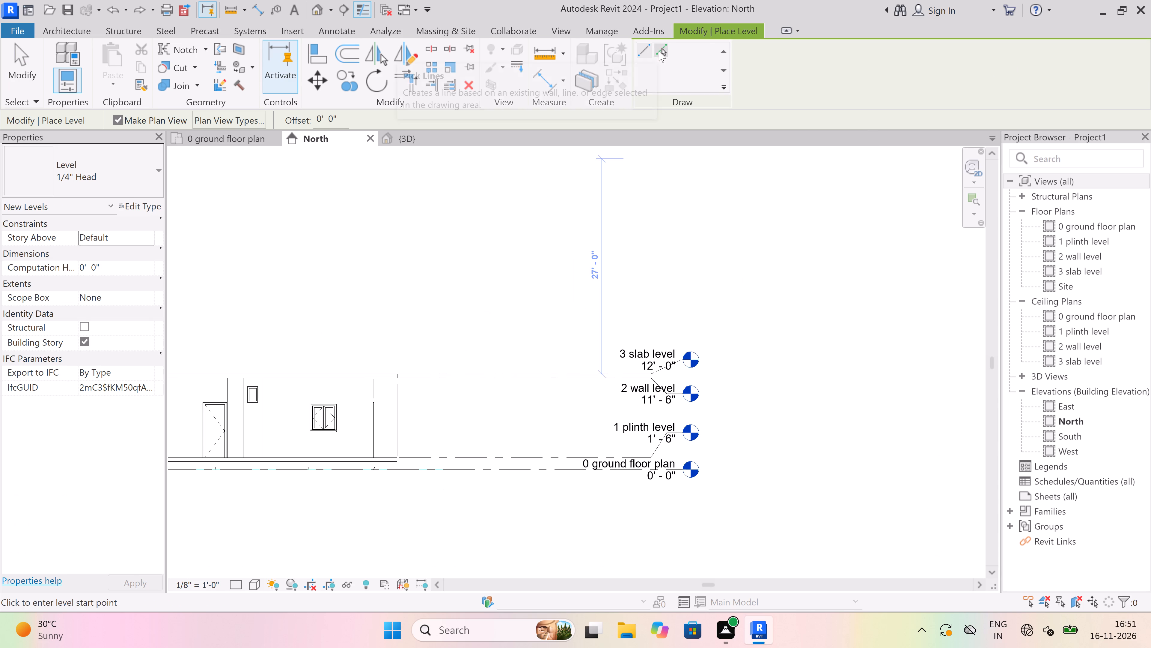
left_click(660, 50)
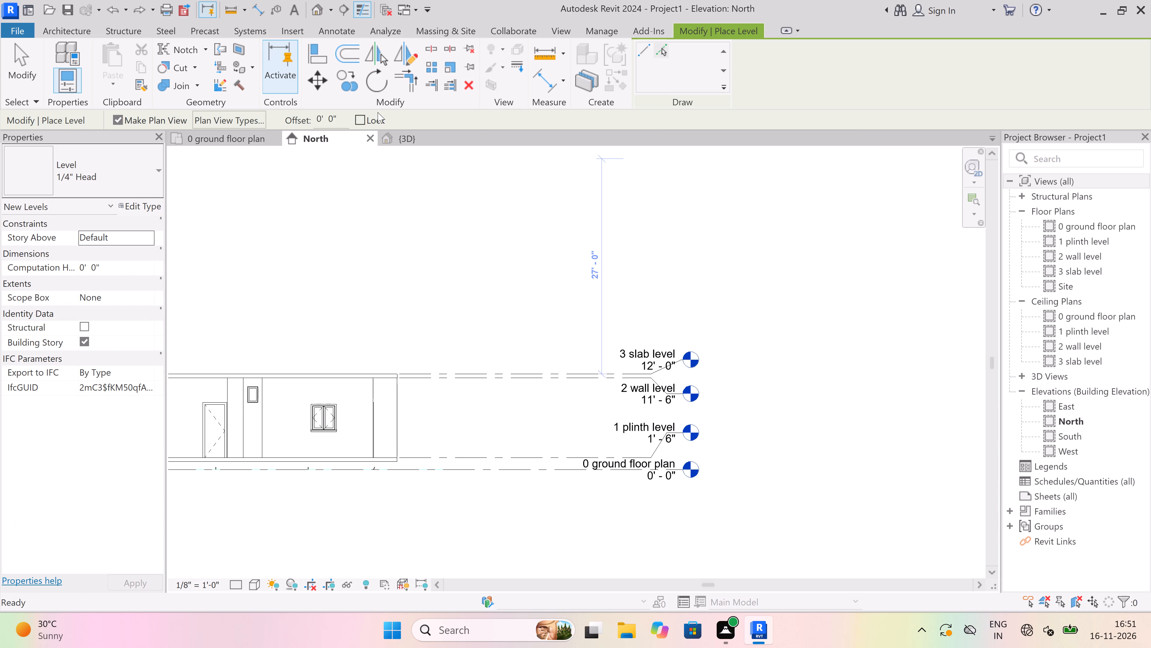
left_click(338, 116)
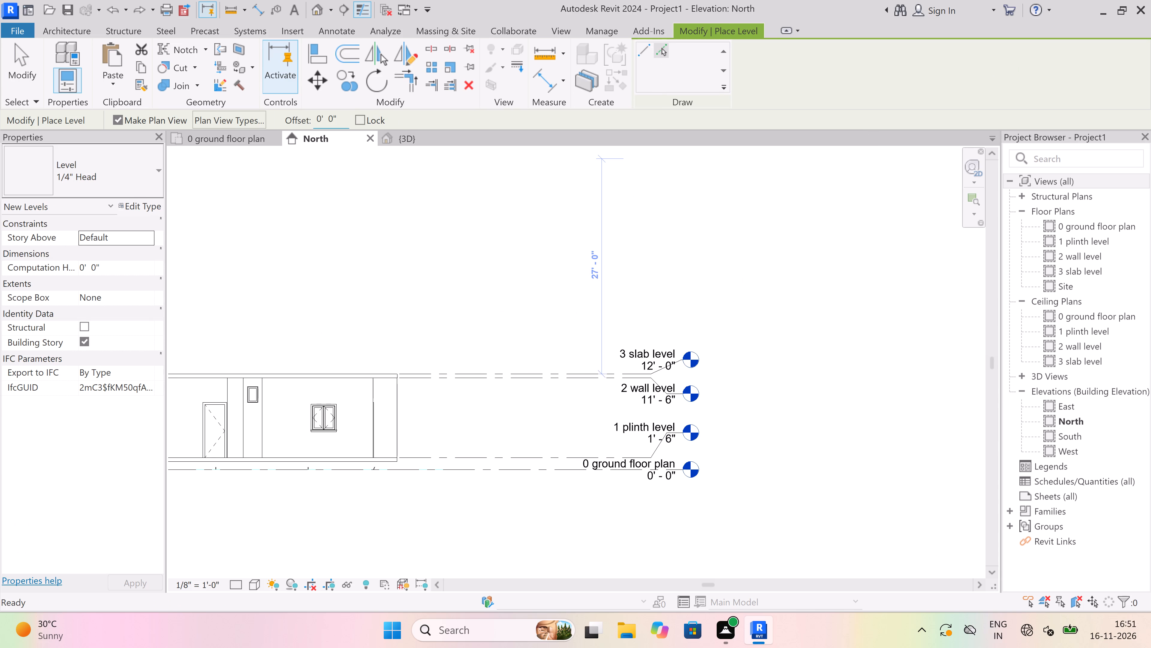
key("BackSpace")
key("BackSpace")
key("BackSpace")
key("BackSpace")
key("BackSpace")
key("BackSpace")
key("BackSpace")
key("BackSpace")
key("BackSpace")
key("BackSpace")
key("BackSpace")
key("BackSpace")
key("BackSpace")
key("BackSpace")
key("BackSpace")
key("BackSpace")
type("10'6\"")
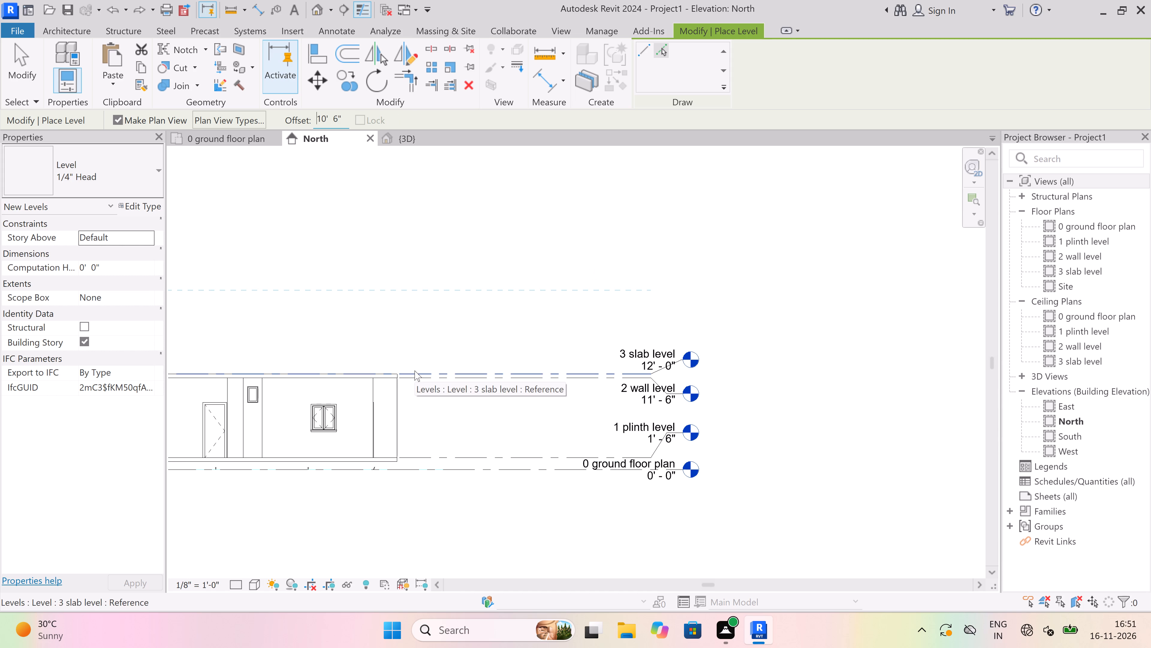
left_click(415, 370)
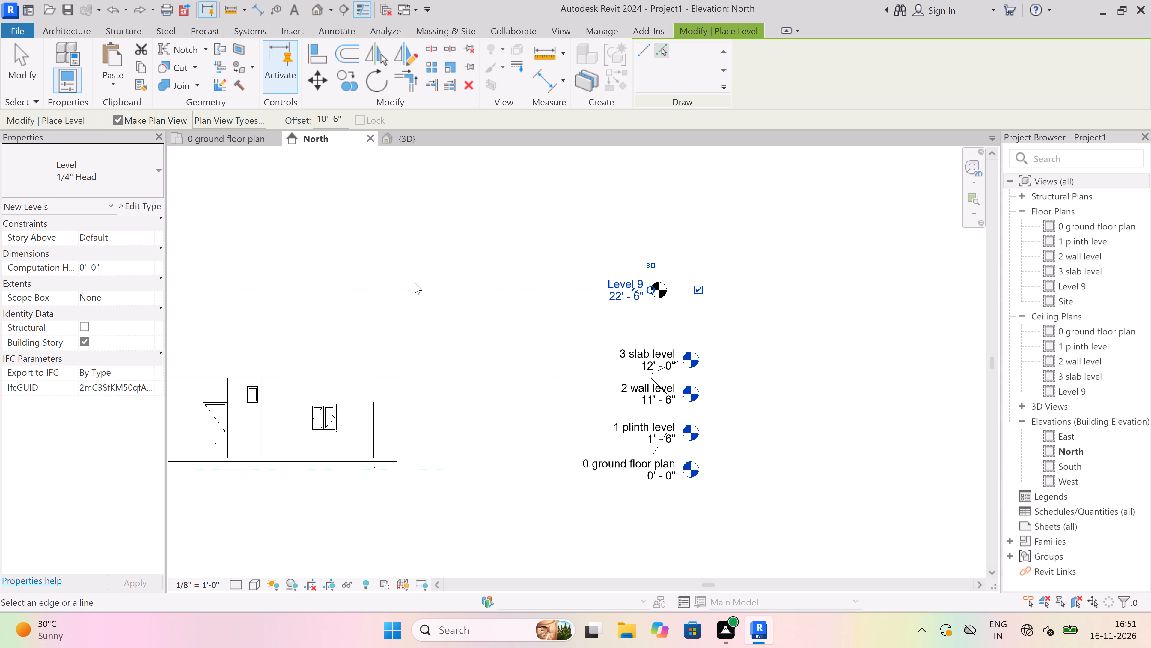
left_click(414, 289)
scroll(414, 289, "down", 4)
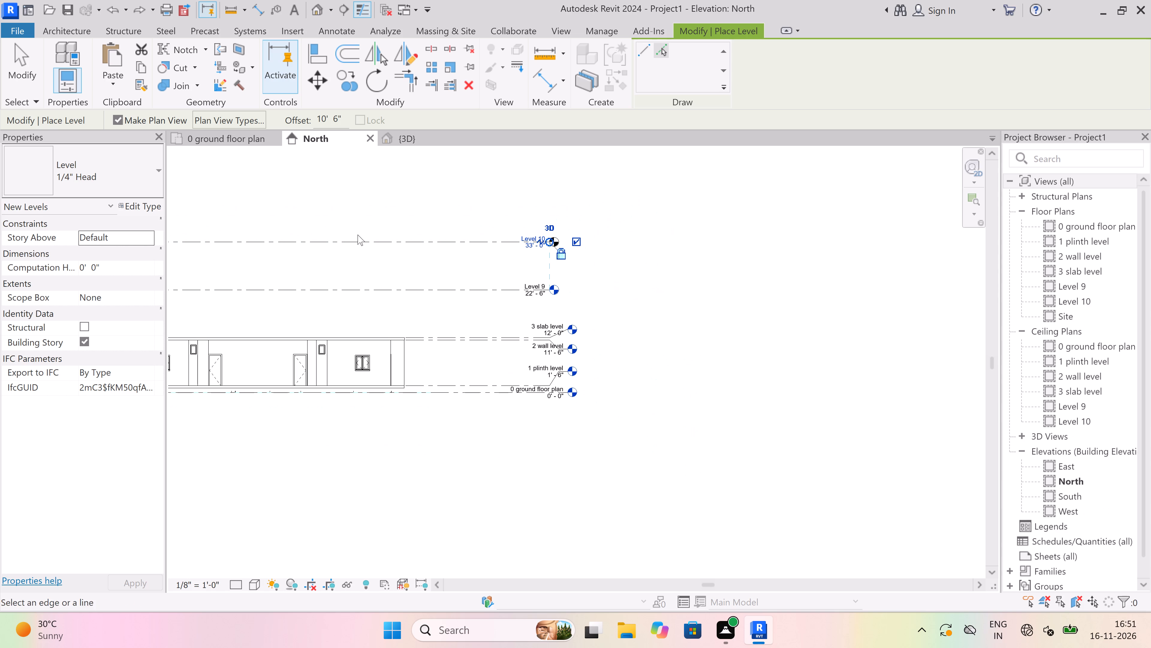
left_click(359, 238)
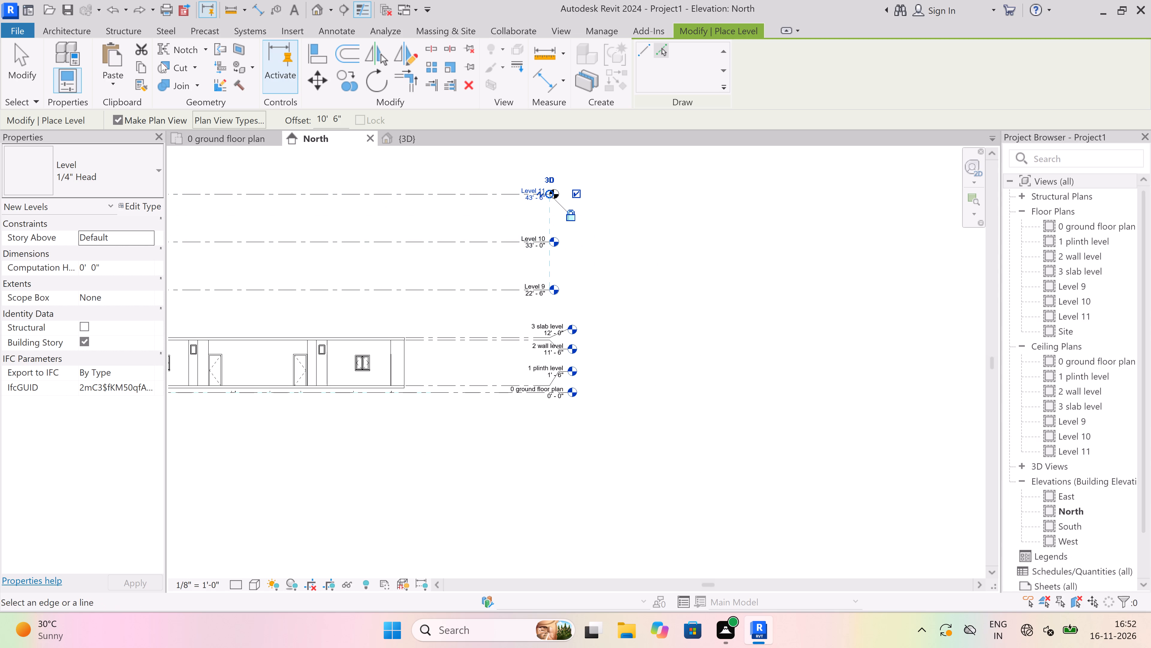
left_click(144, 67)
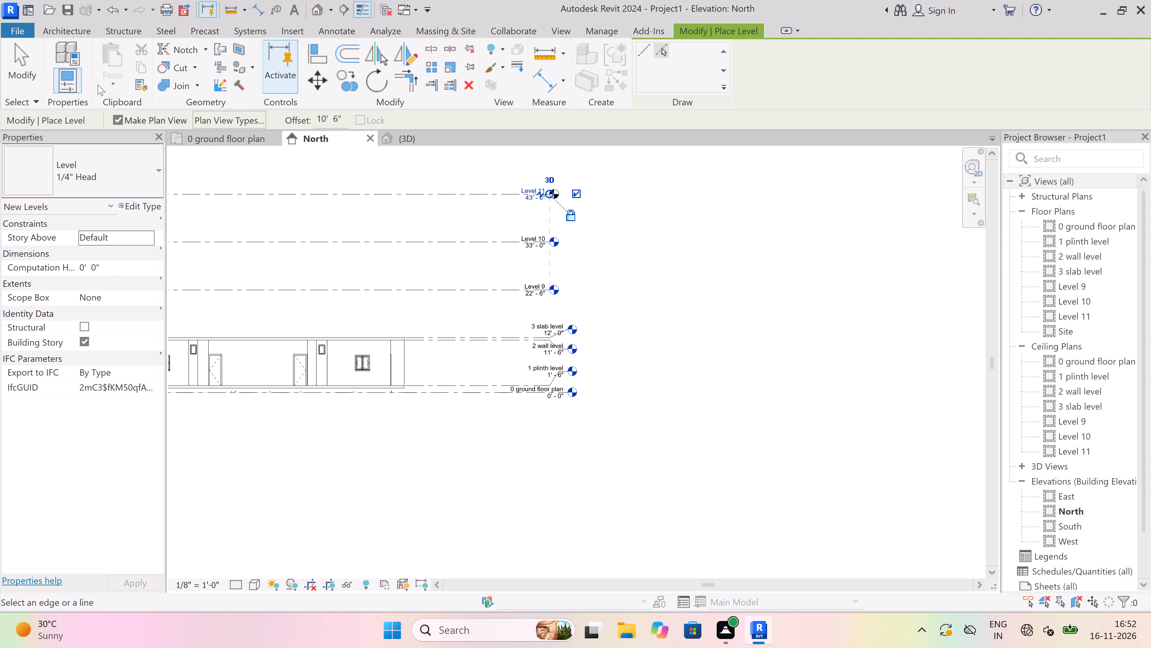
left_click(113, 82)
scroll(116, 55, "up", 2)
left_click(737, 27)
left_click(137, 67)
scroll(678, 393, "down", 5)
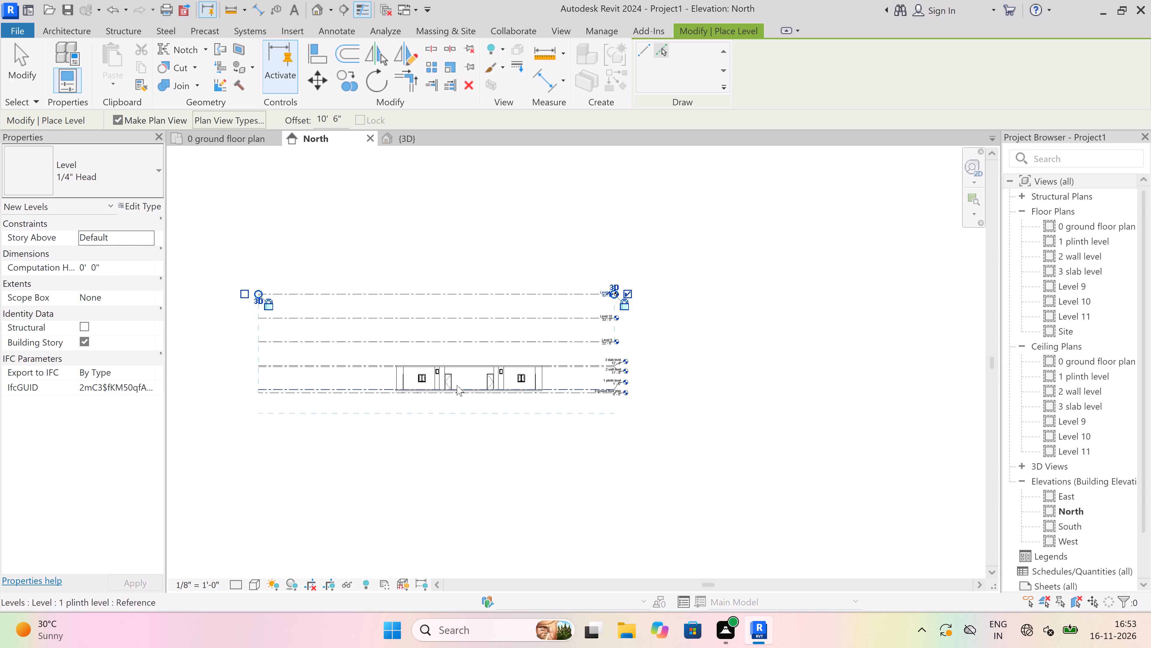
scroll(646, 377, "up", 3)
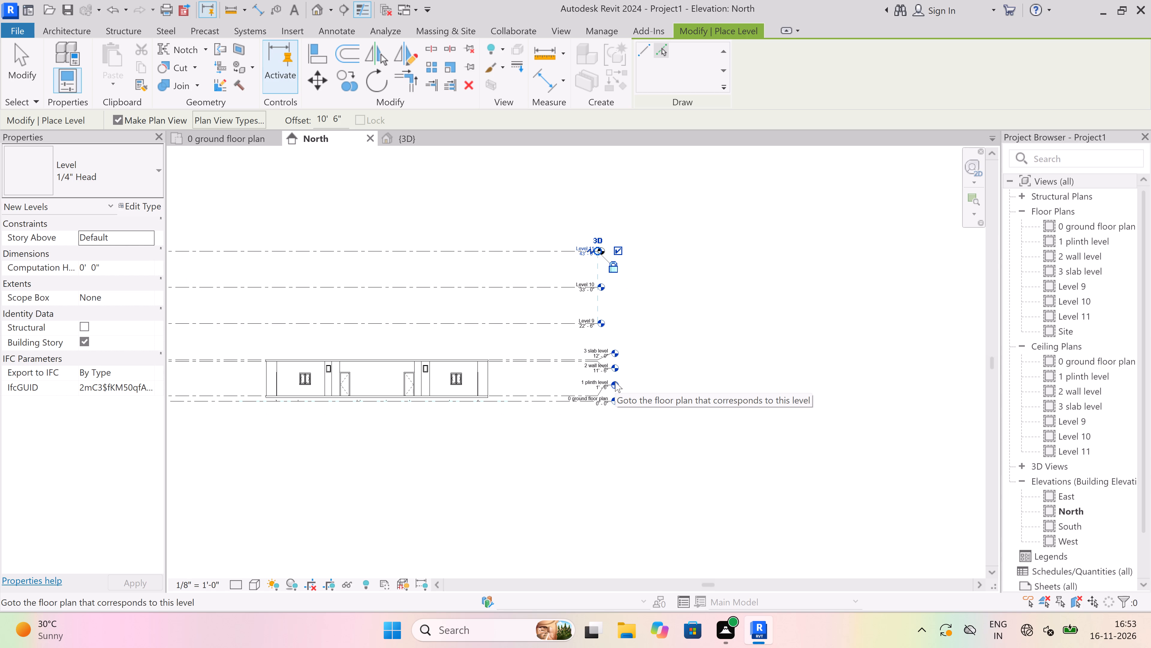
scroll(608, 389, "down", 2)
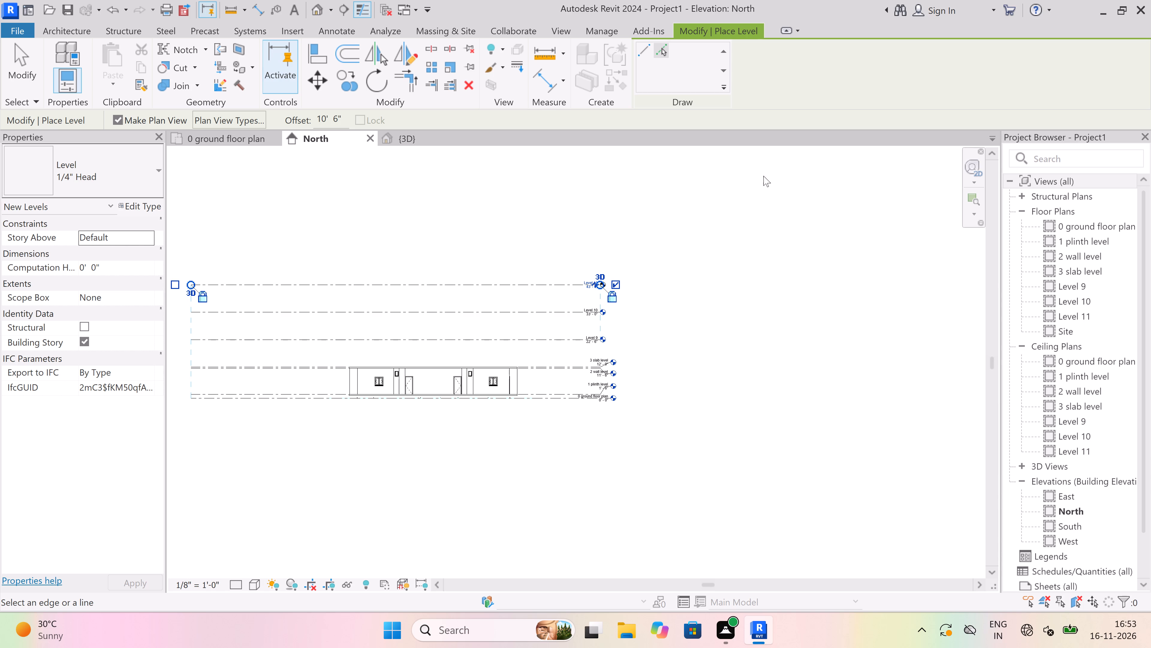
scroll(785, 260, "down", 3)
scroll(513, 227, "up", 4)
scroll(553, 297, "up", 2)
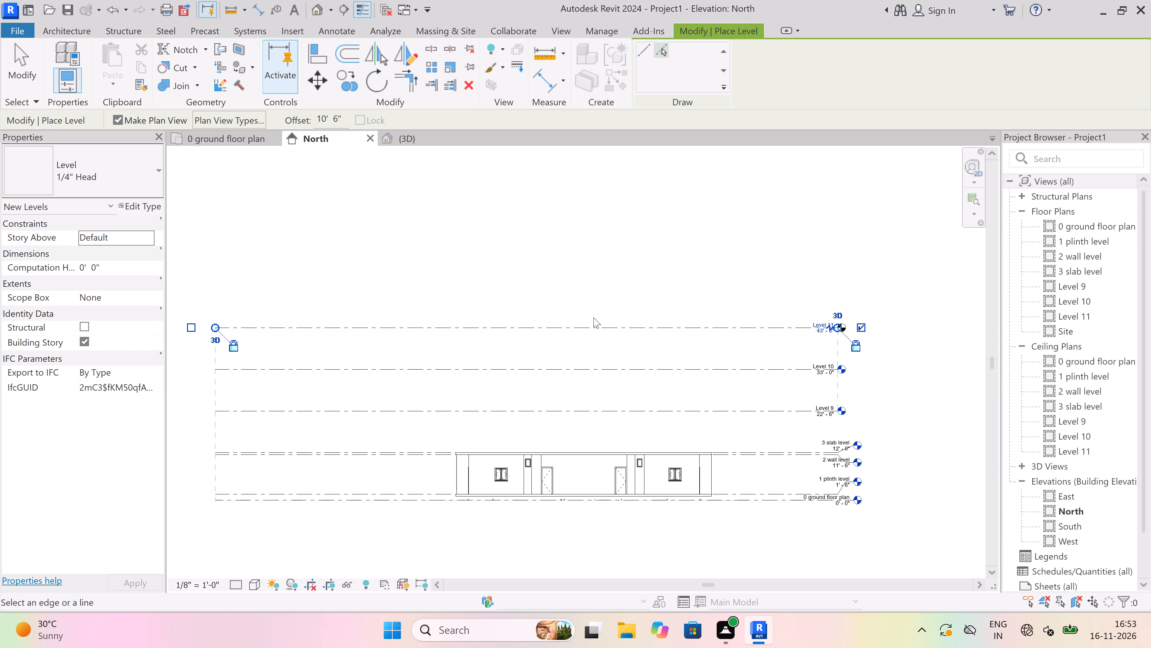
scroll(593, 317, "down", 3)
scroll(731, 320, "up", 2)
Exit the Level placement command.
key("Escape")
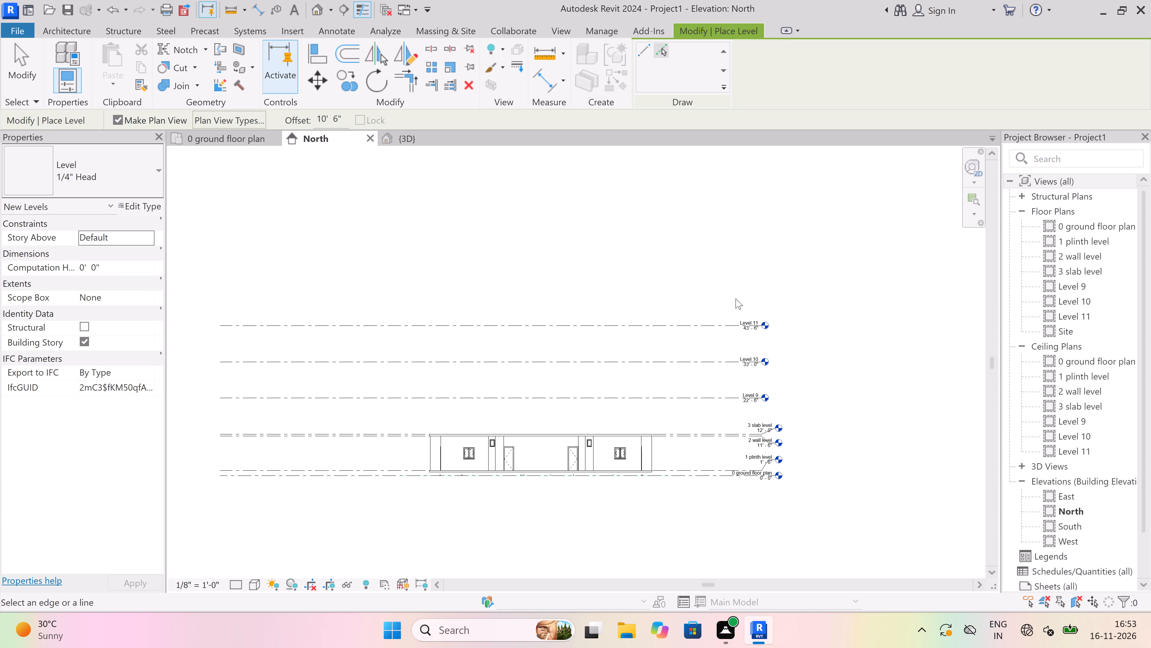
scroll(663, 328, "down", 1)
key("Escape")
scroll(622, 310, "up", 2)
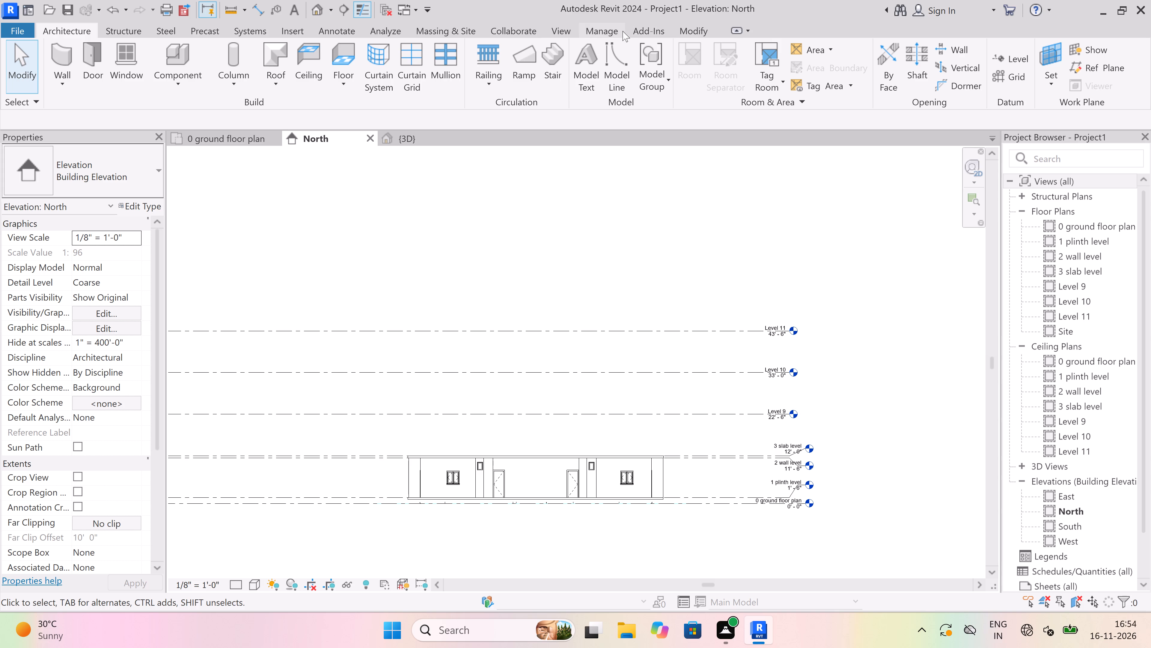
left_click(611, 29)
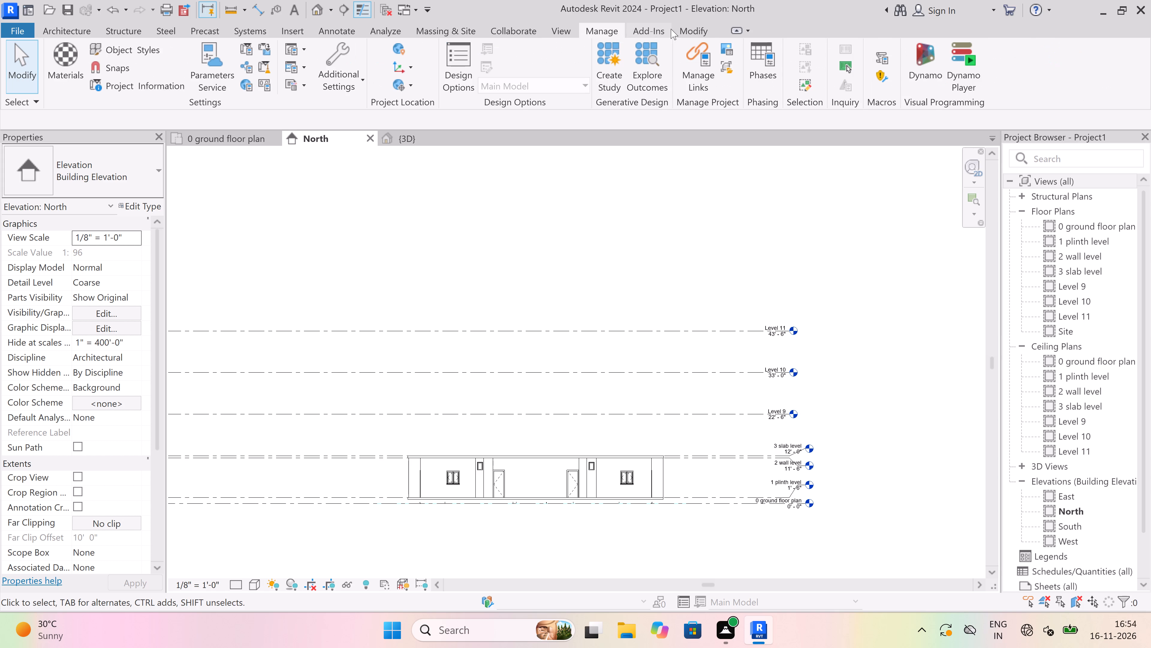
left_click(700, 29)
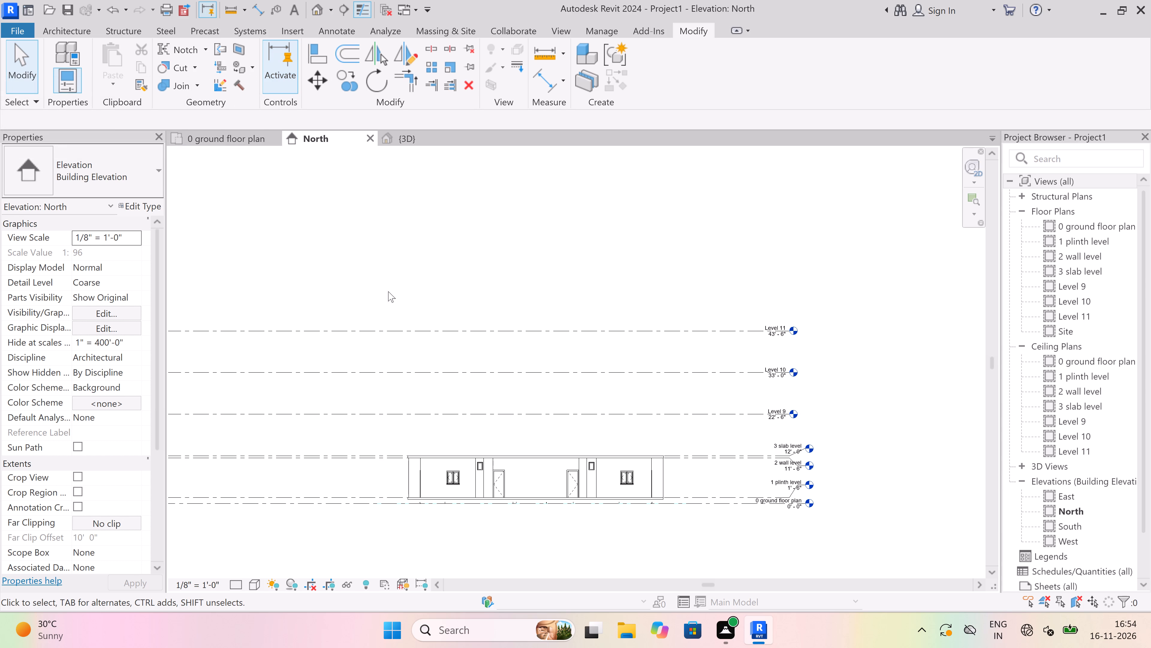
Look over the 0 ground floor plan and the 3D view of the building with its levels.
left_click(256, 139)
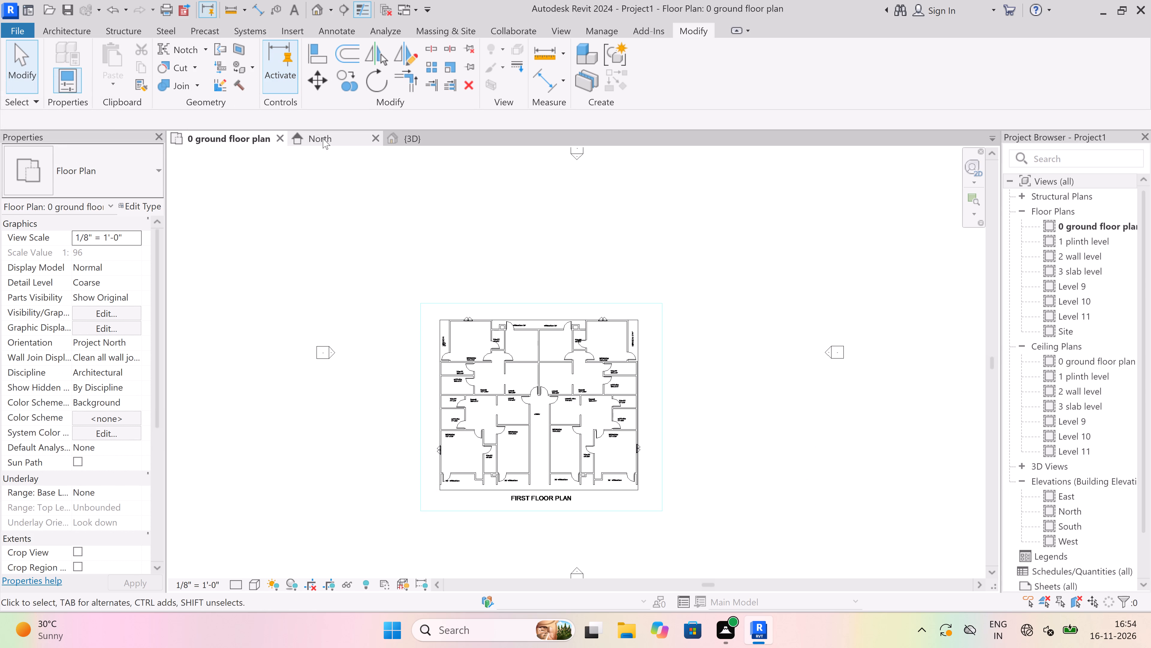
left_click(422, 137)
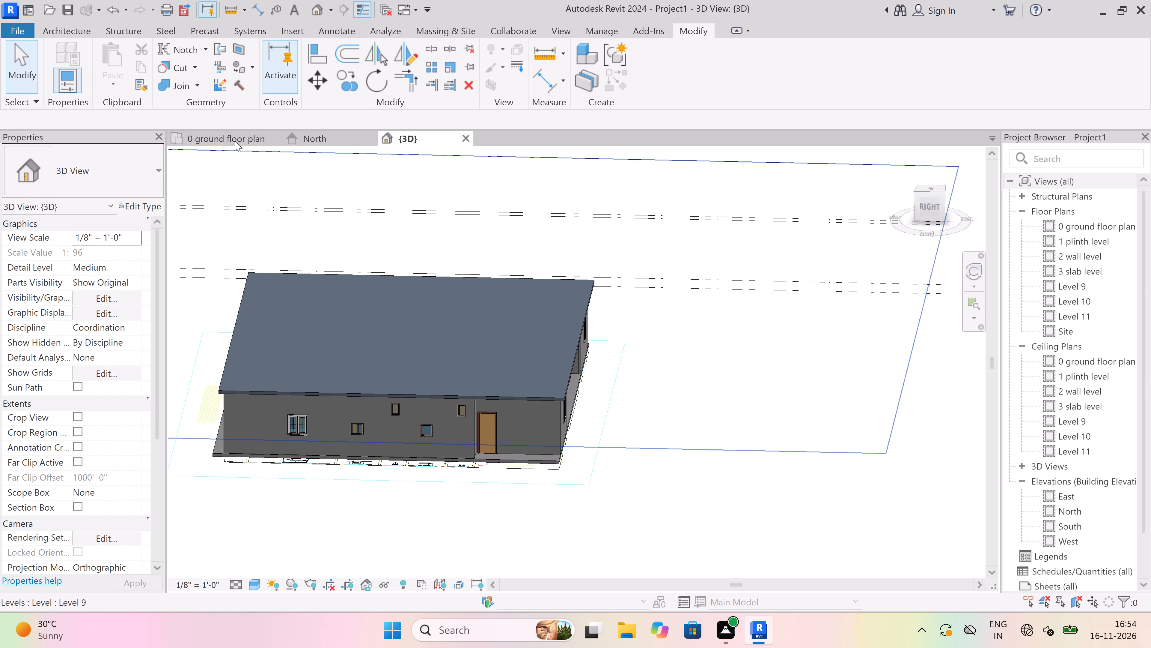
left_click(142, 68)
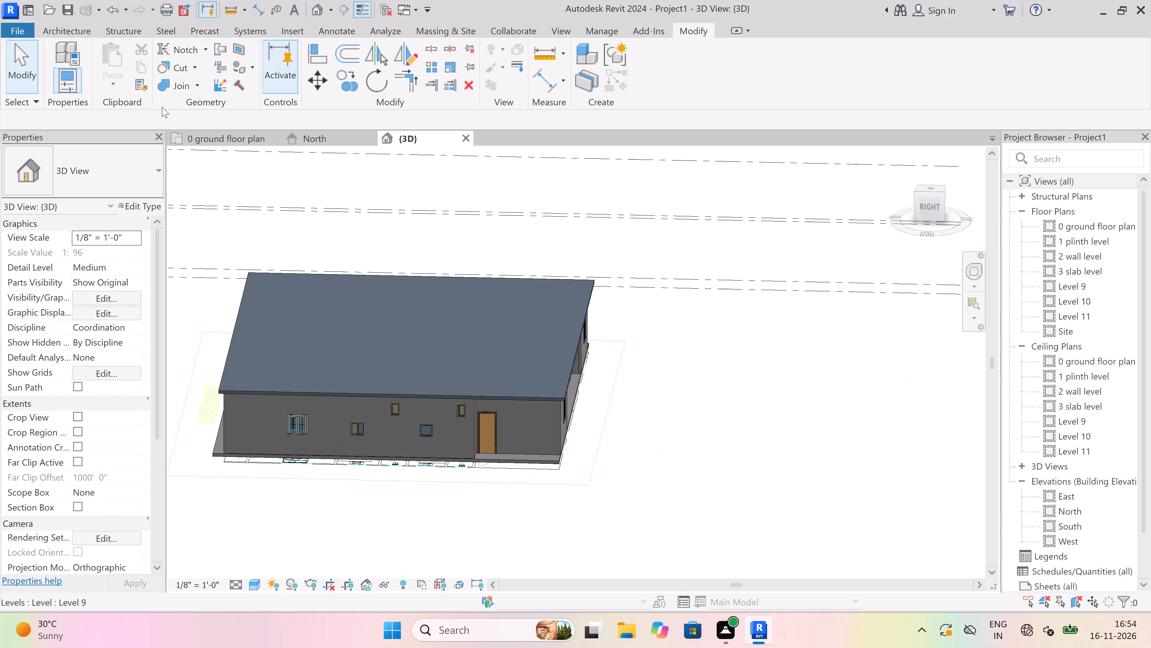
scroll(532, 321, "down", 4)
scroll(397, 253, "up", 5)
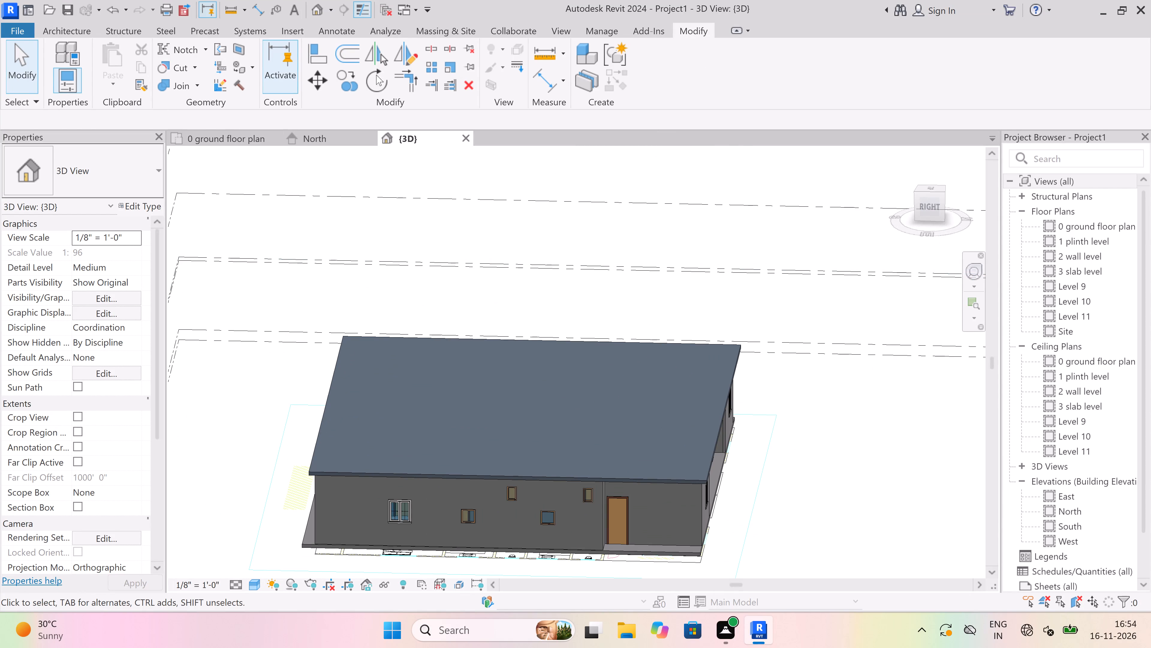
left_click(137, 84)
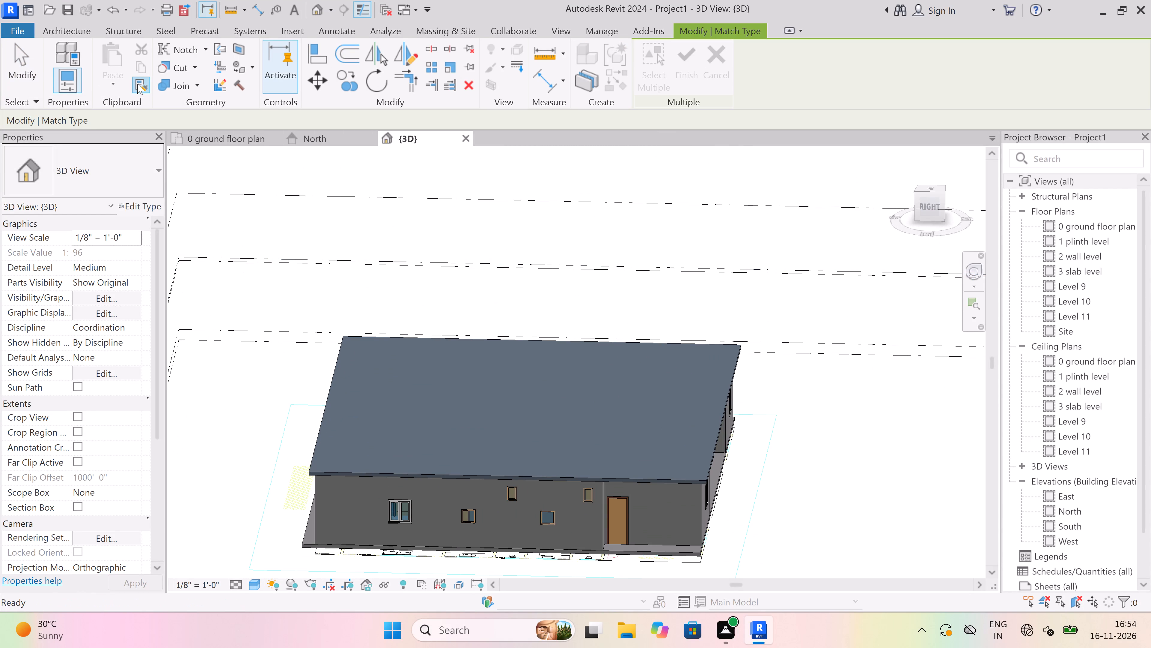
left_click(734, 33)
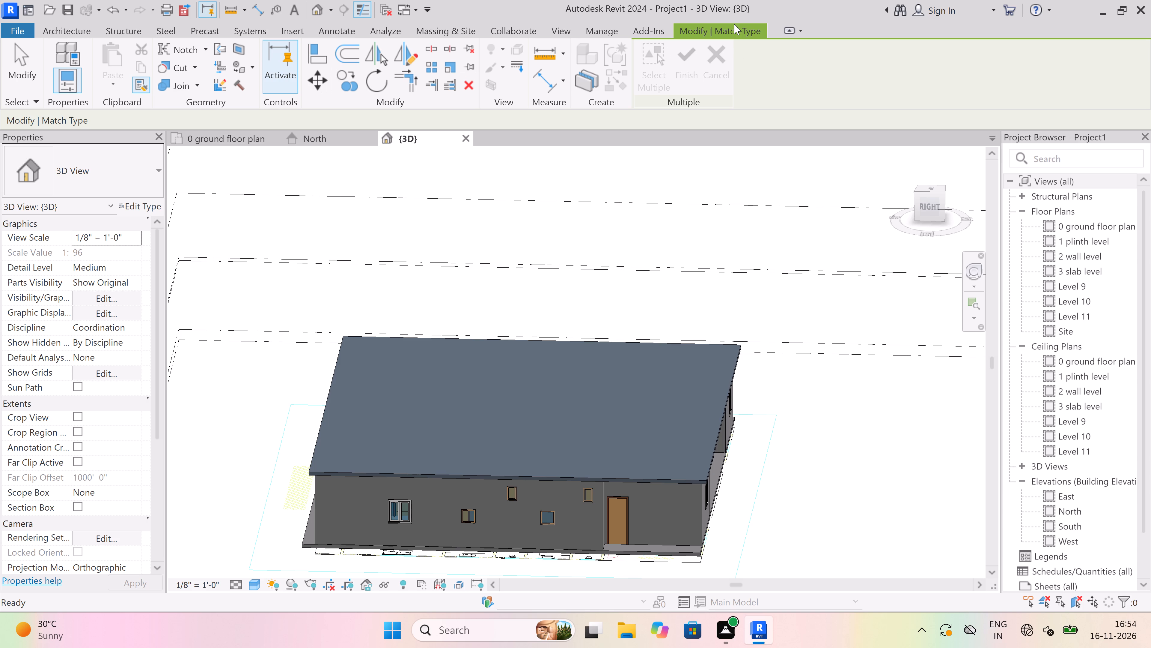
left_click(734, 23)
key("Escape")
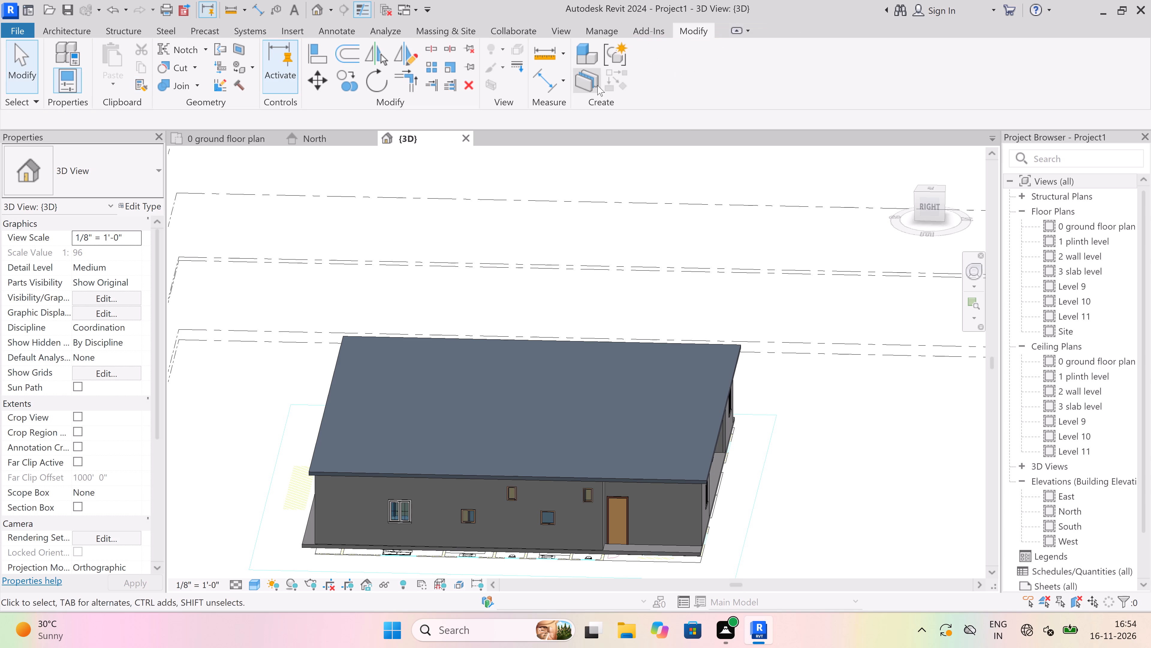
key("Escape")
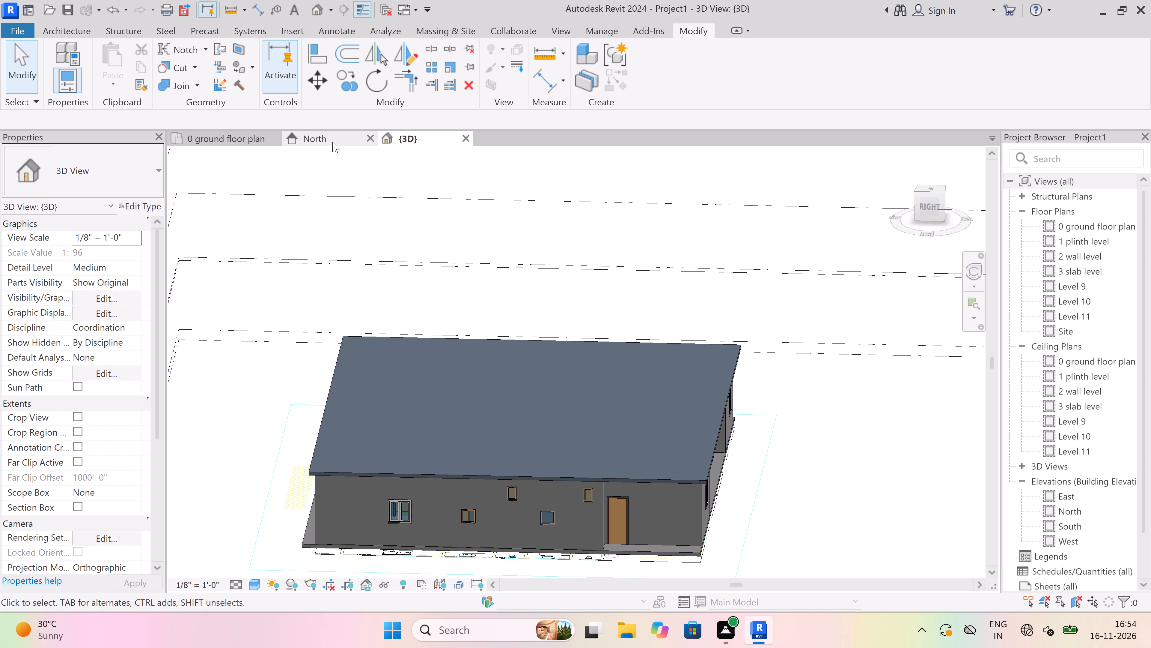
Return to the North elevation to view the building and its levels.
left_click(332, 142)
left_click(535, 333)
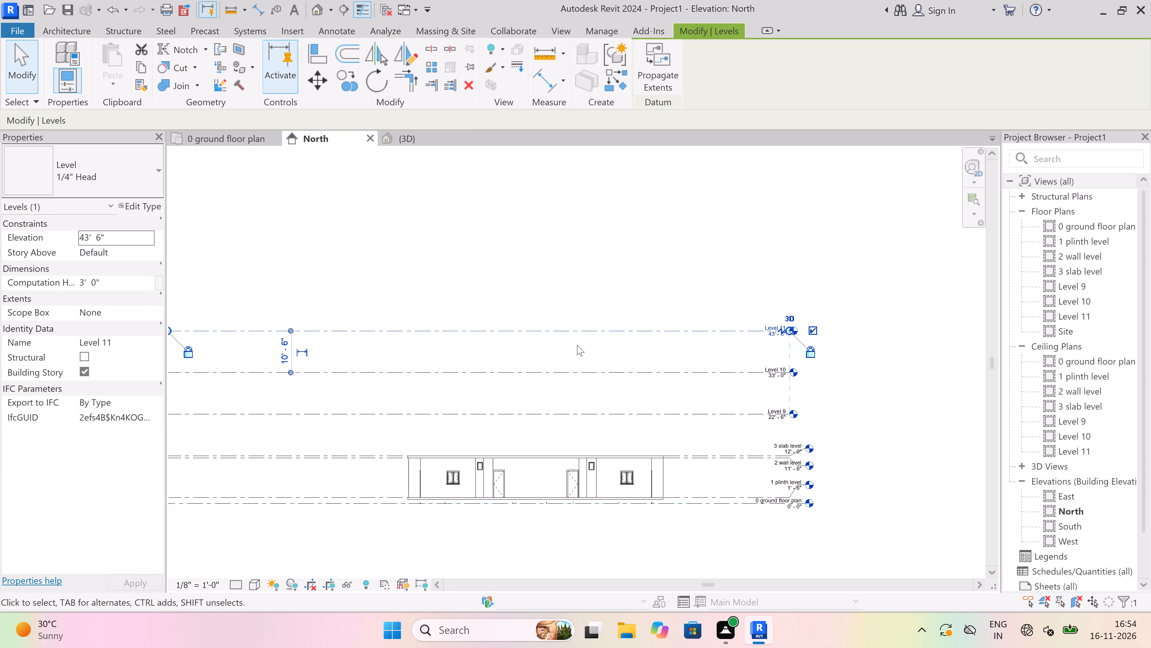
key("Escape")
key("Escape")
scroll(436, 505, "up", 5)
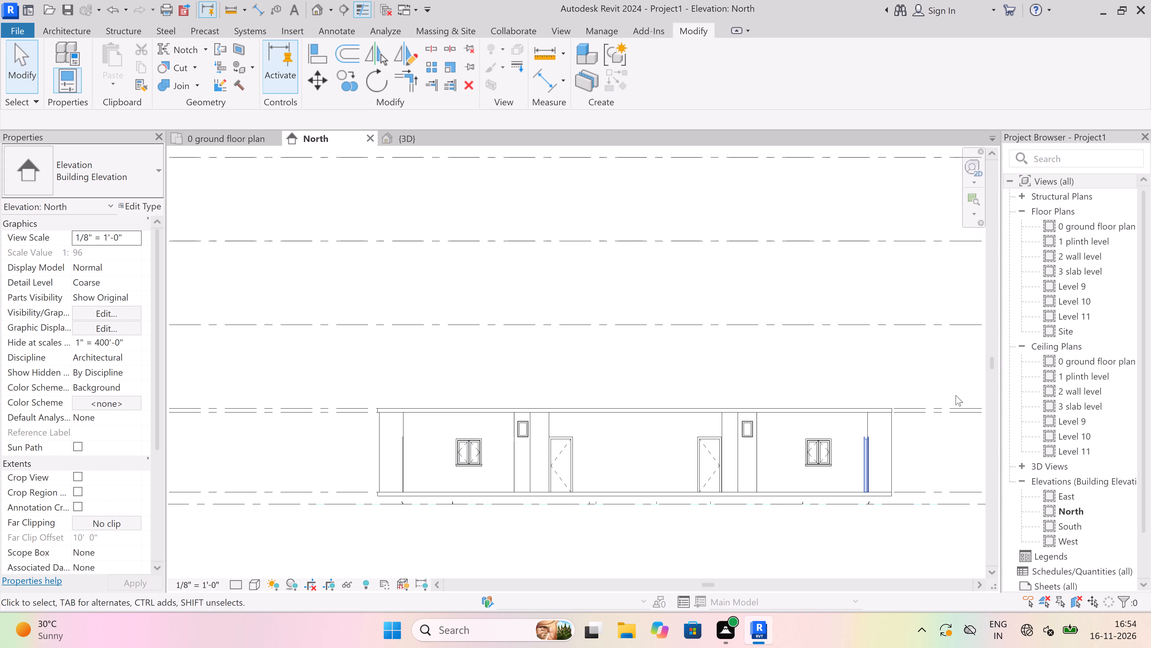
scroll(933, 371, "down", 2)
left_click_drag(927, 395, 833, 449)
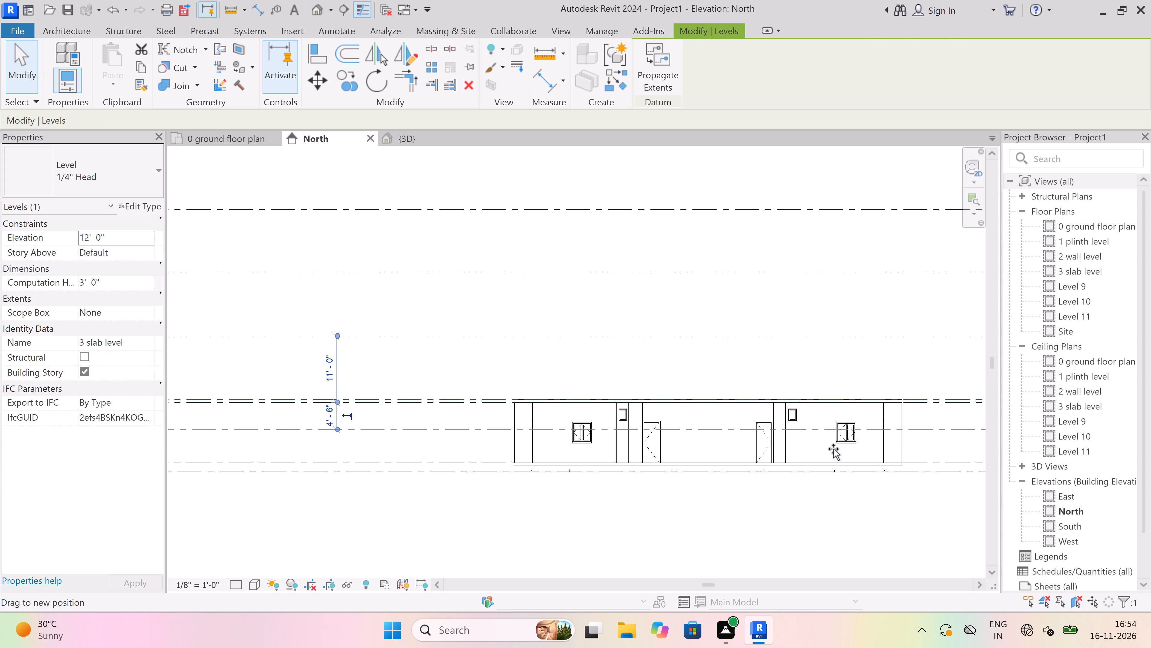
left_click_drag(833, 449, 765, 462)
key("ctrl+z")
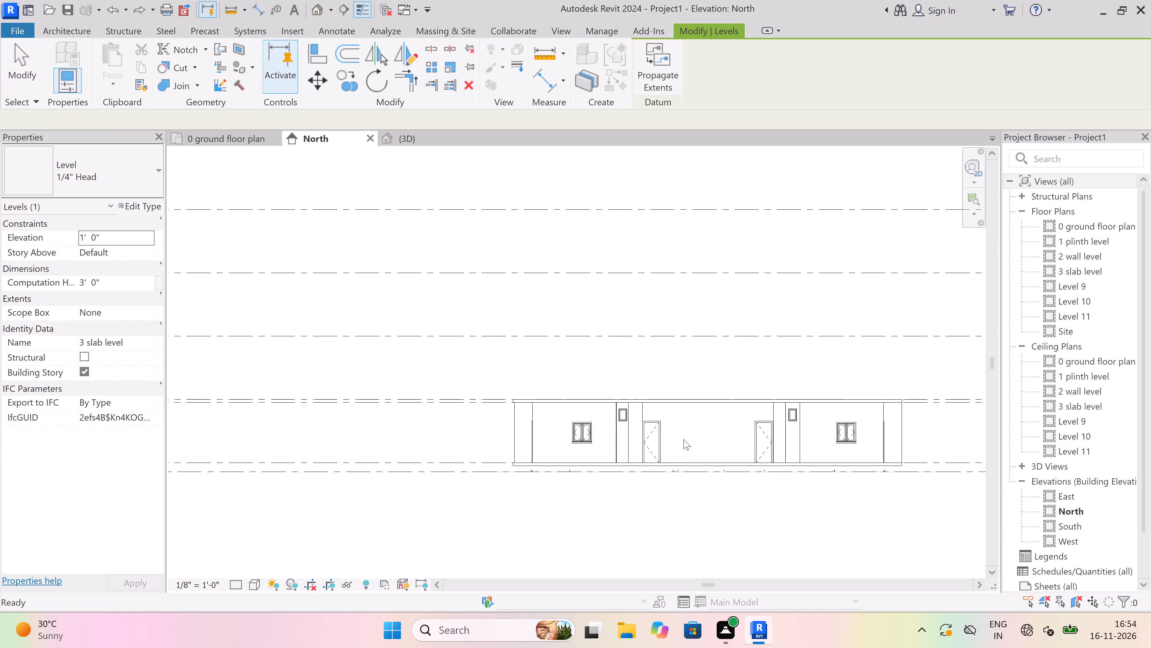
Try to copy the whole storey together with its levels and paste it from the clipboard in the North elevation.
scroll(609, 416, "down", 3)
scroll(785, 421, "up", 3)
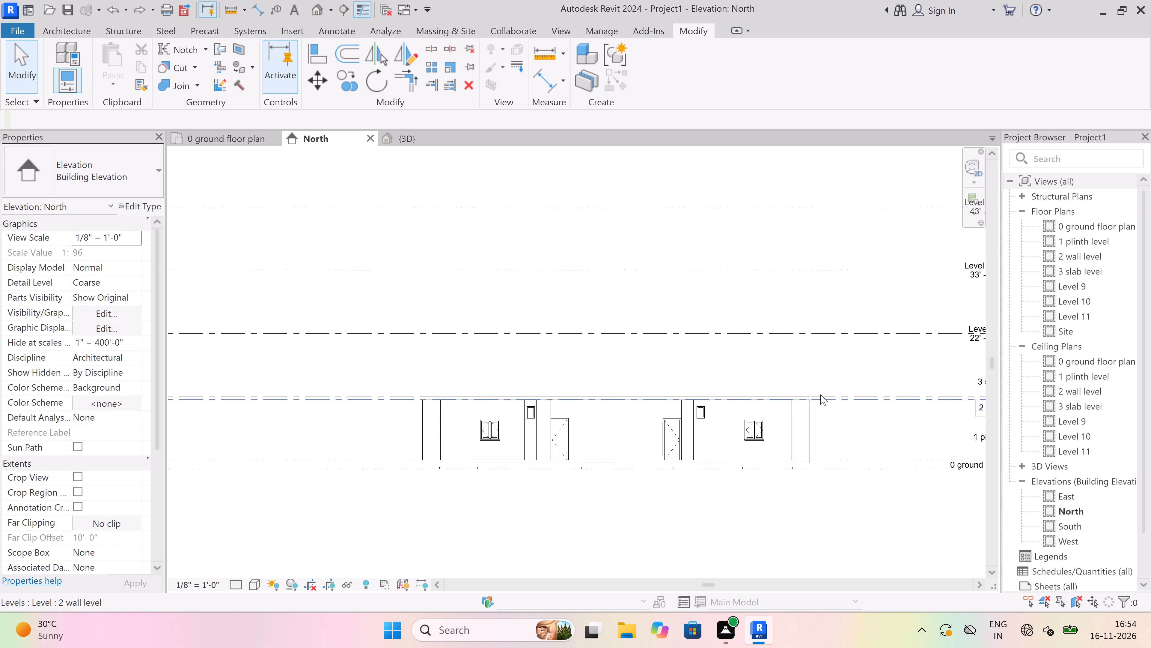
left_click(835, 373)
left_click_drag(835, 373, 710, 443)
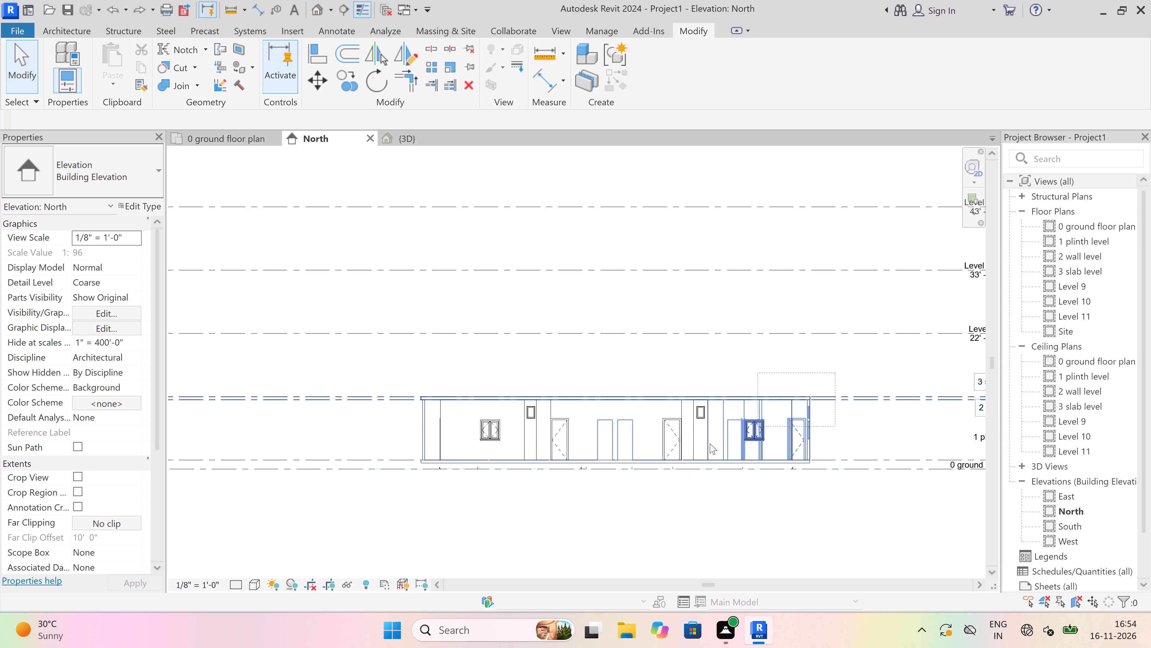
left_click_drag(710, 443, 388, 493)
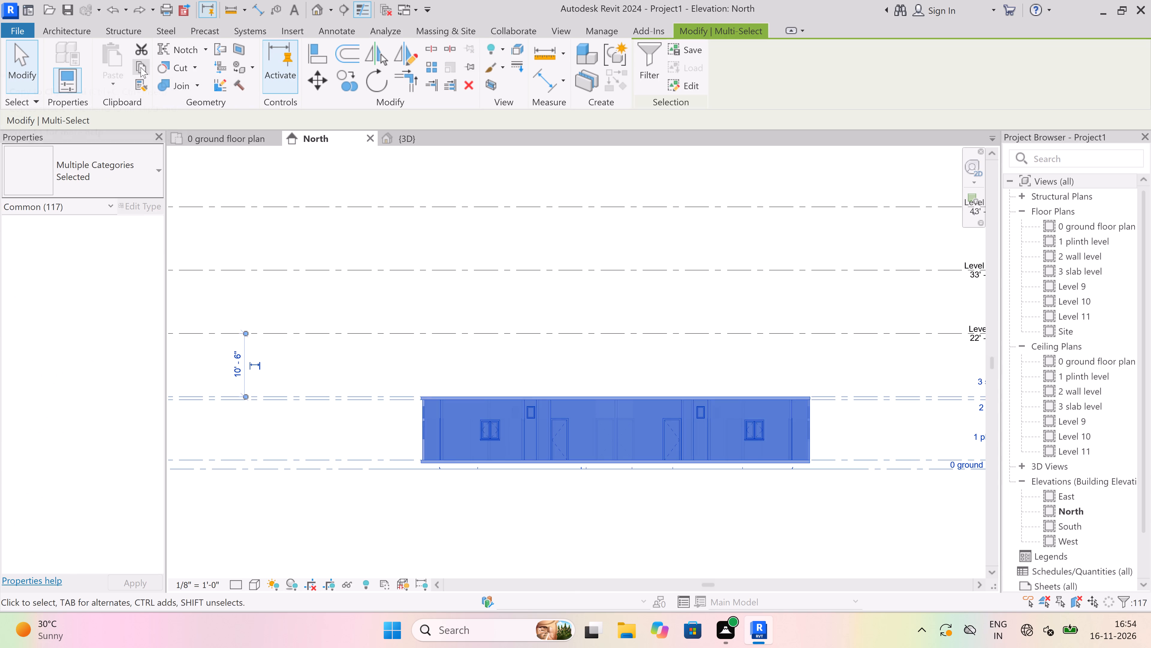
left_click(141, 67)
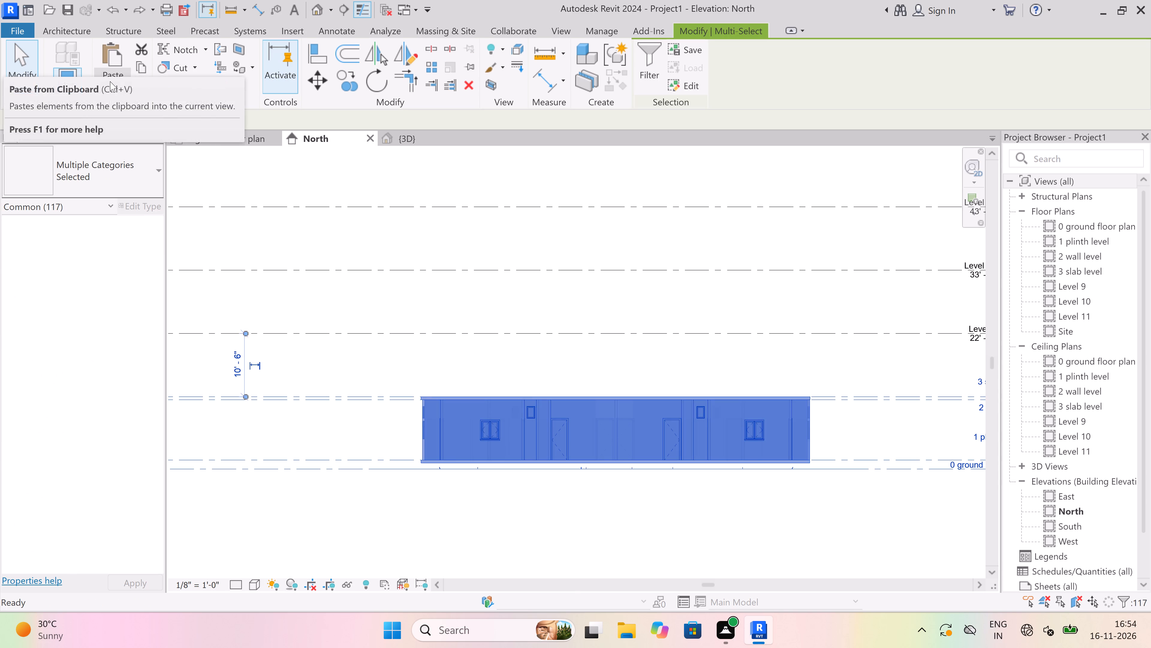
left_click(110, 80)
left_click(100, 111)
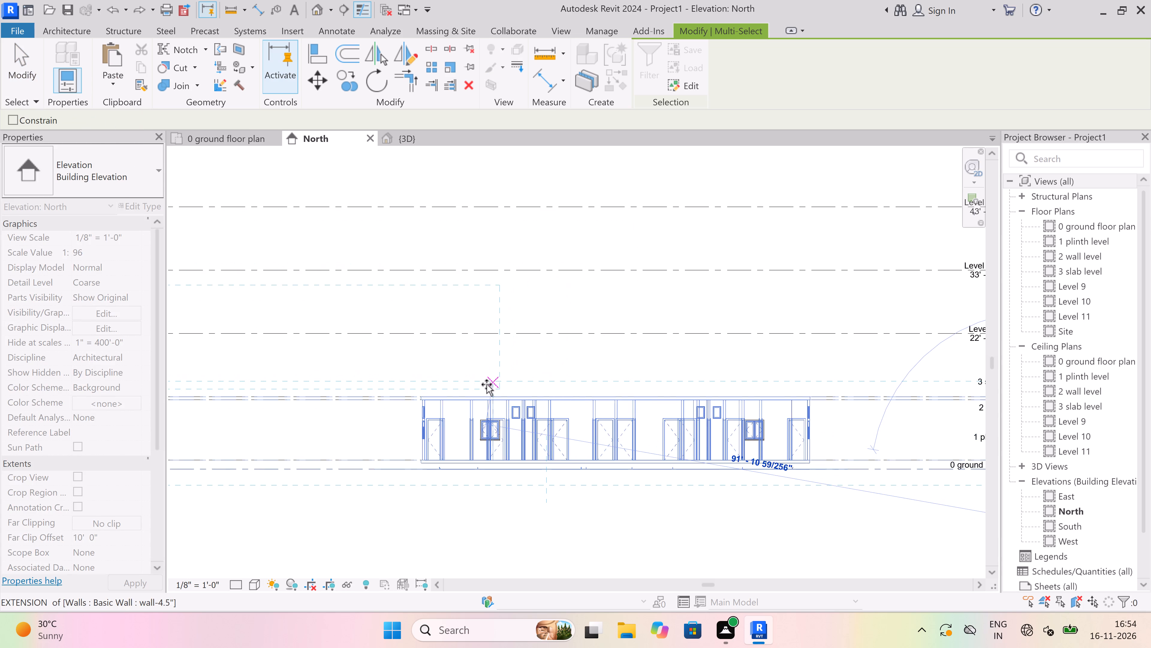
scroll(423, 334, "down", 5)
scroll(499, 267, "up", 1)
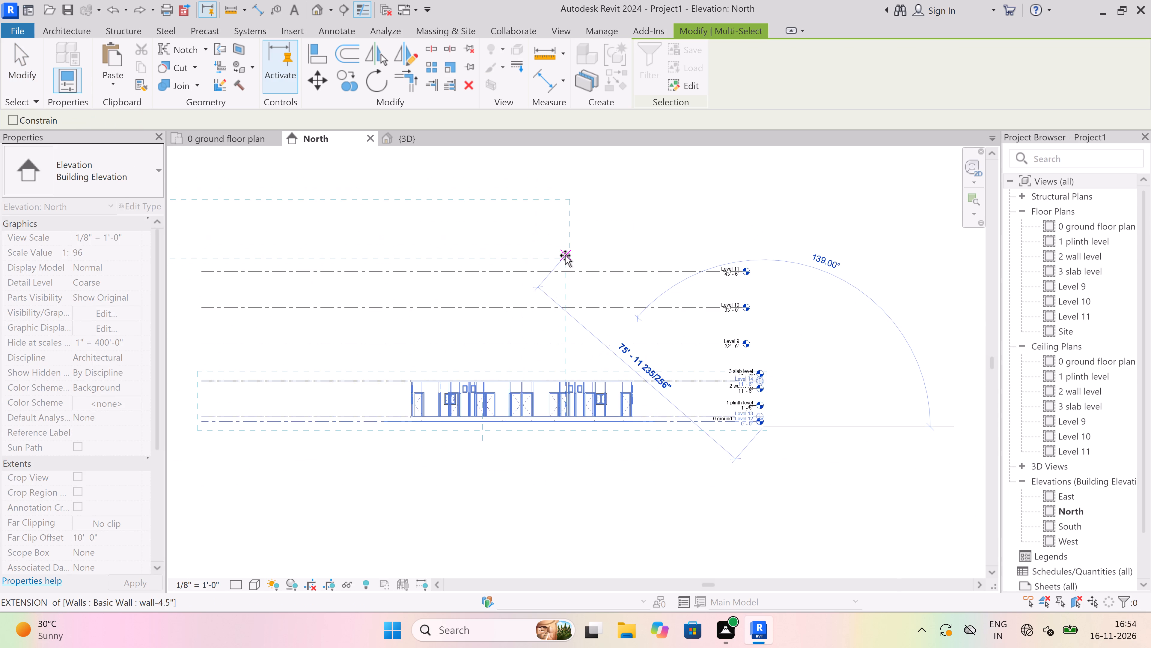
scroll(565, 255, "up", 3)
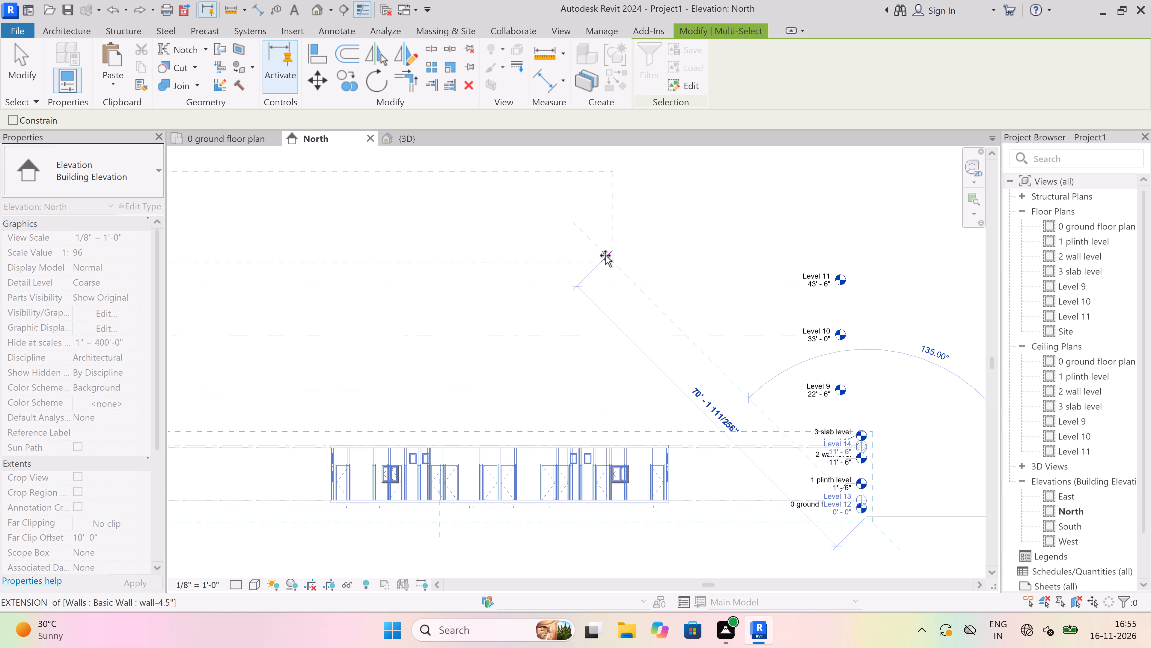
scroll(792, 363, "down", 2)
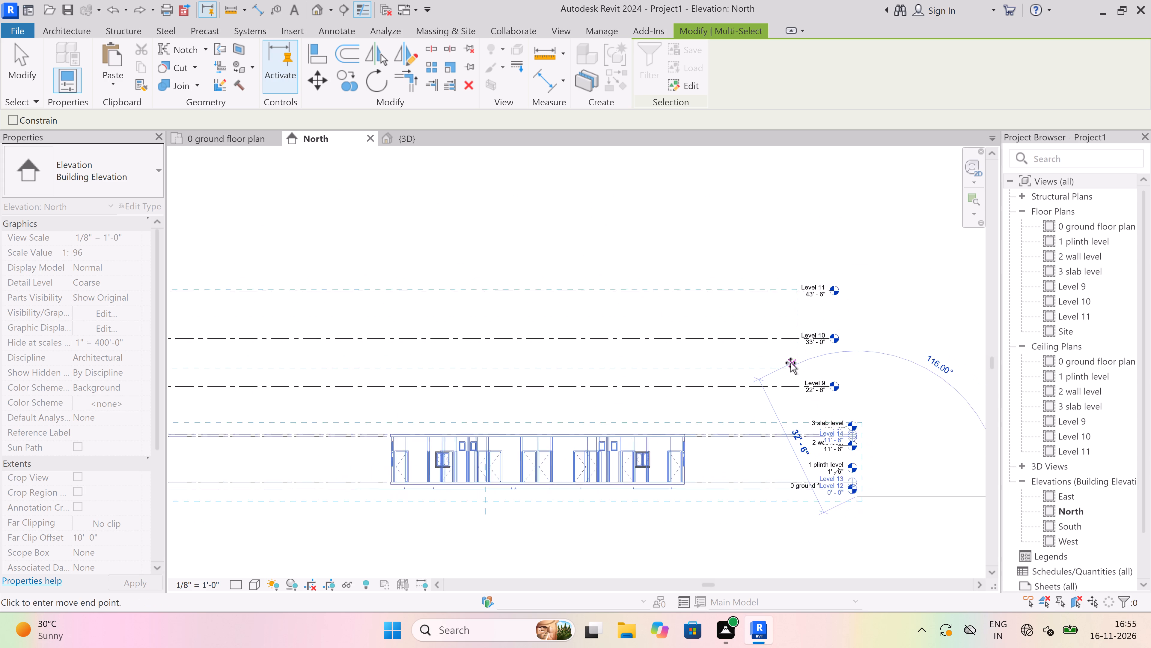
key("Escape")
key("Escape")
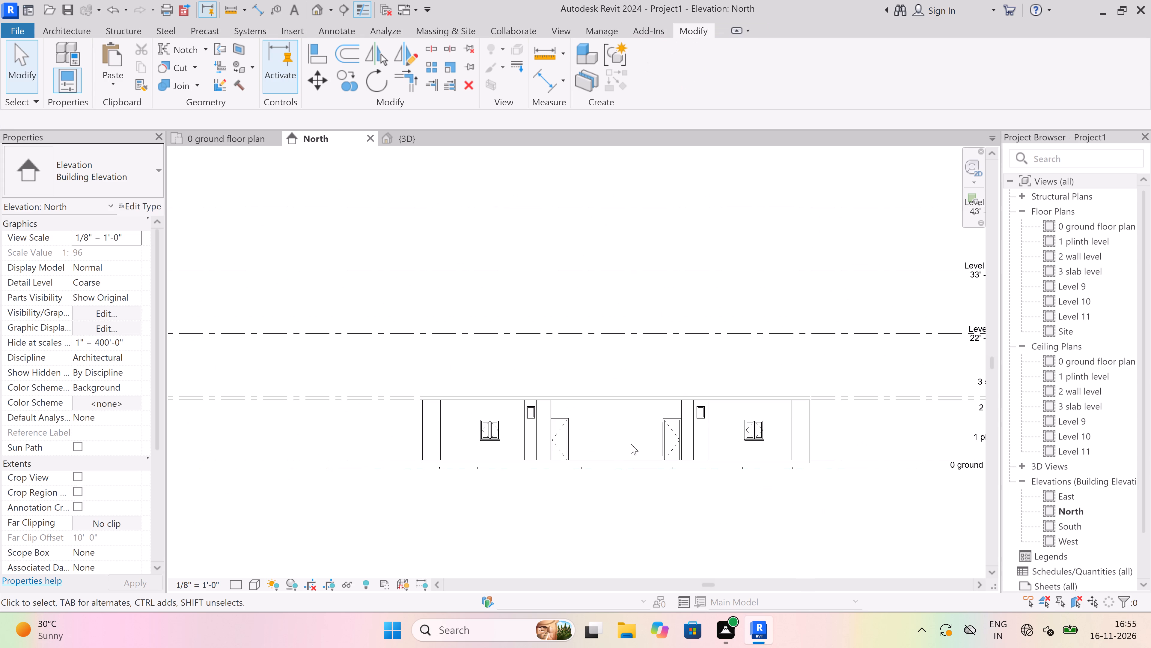
Delete the three levels above 3 slab level.
scroll(631, 444, "down", 4)
scroll(805, 230, "up", 2)
left_click_drag(783, 314, 656, 451)
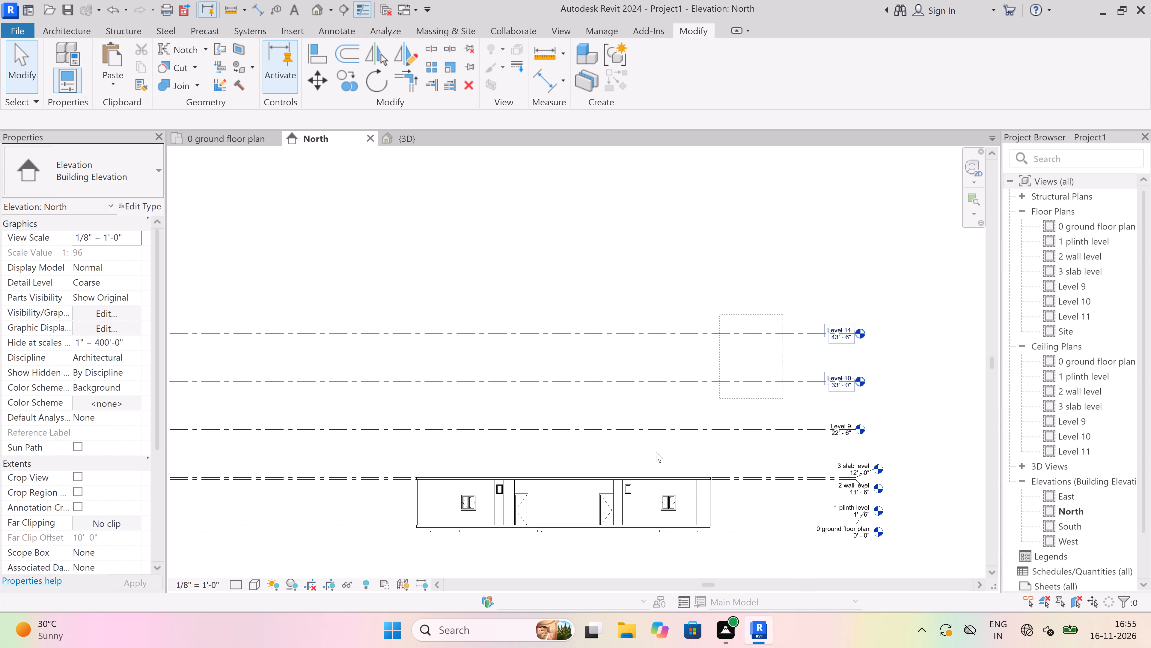
left_click_drag(656, 451, 656, 451)
key("Delete")
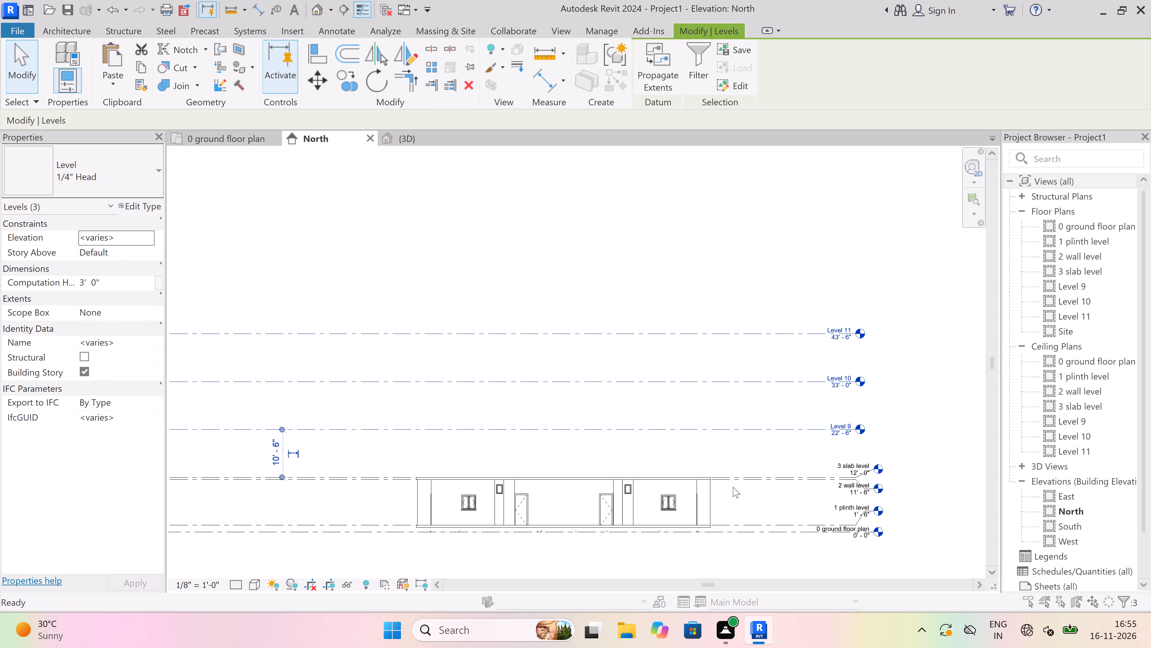
left_click(643, 364)
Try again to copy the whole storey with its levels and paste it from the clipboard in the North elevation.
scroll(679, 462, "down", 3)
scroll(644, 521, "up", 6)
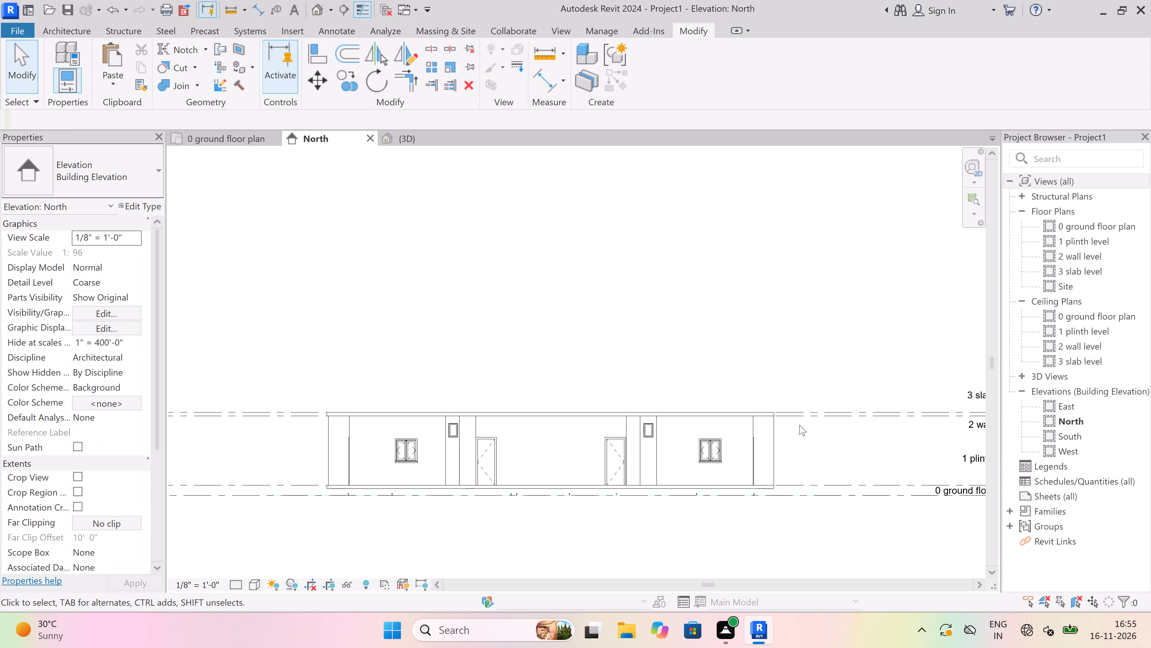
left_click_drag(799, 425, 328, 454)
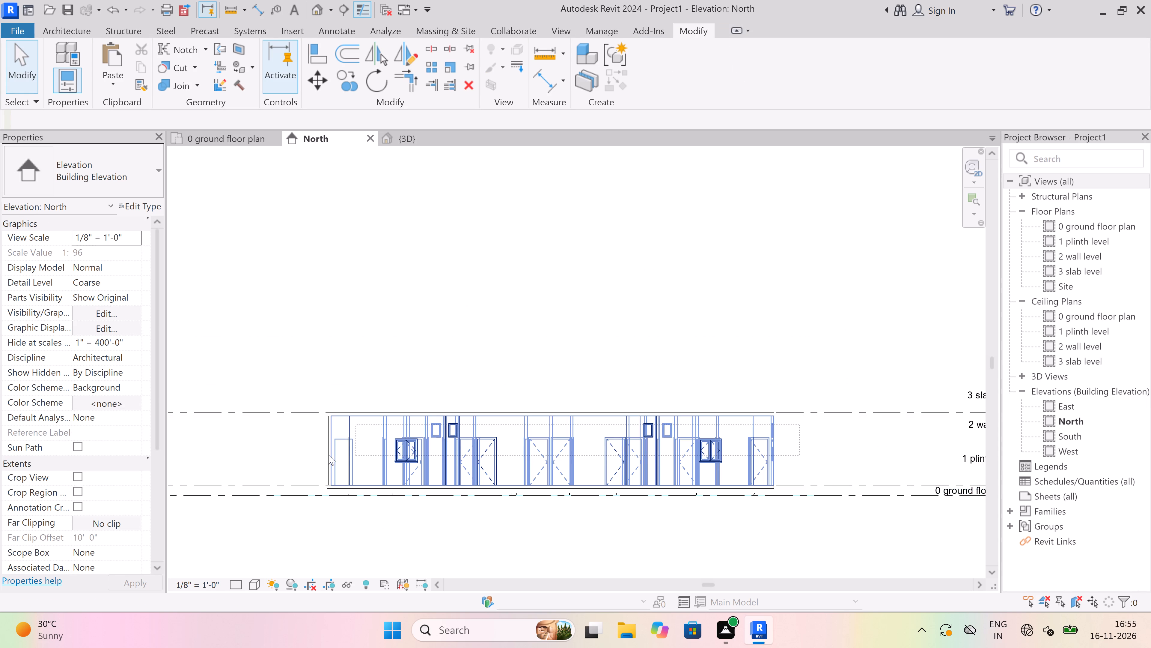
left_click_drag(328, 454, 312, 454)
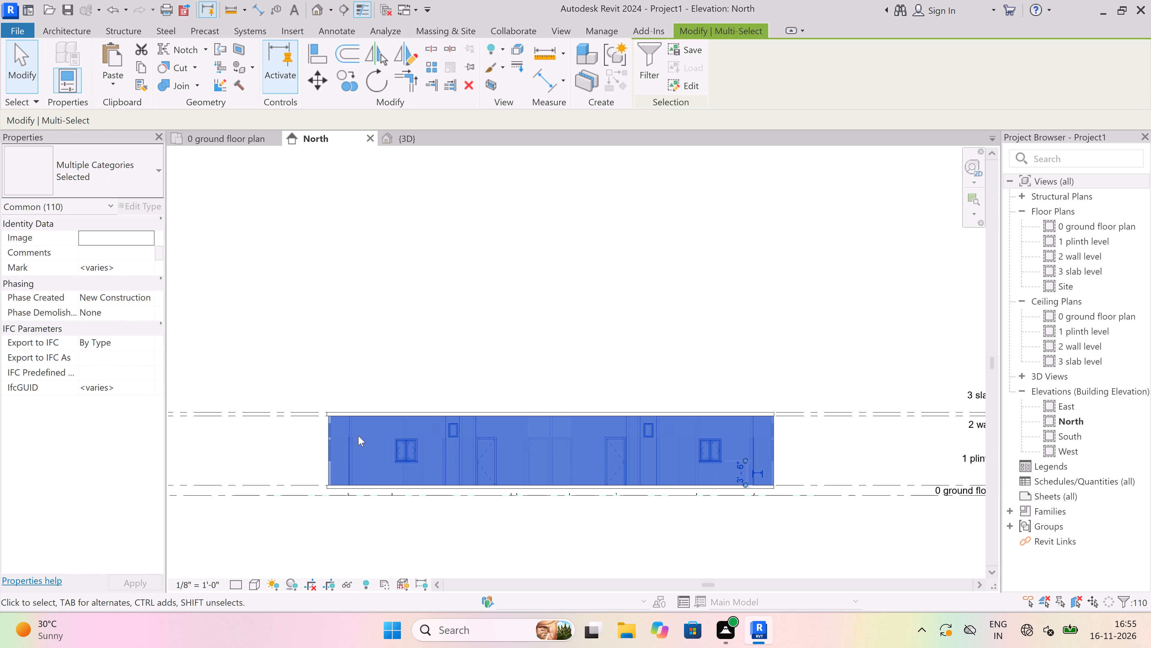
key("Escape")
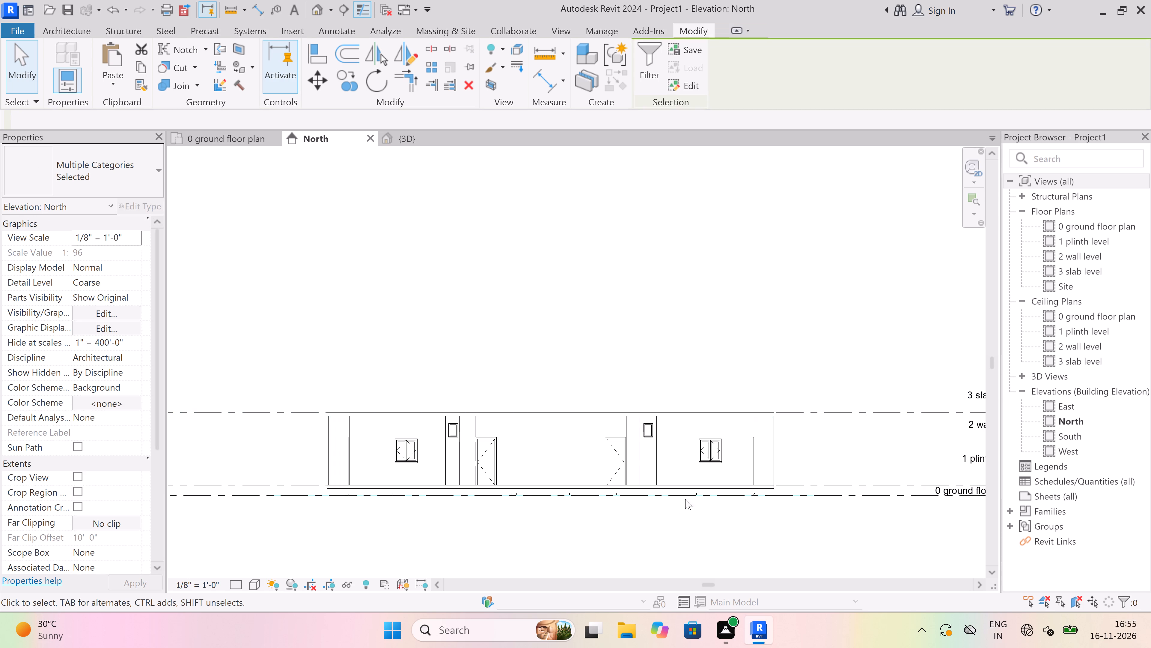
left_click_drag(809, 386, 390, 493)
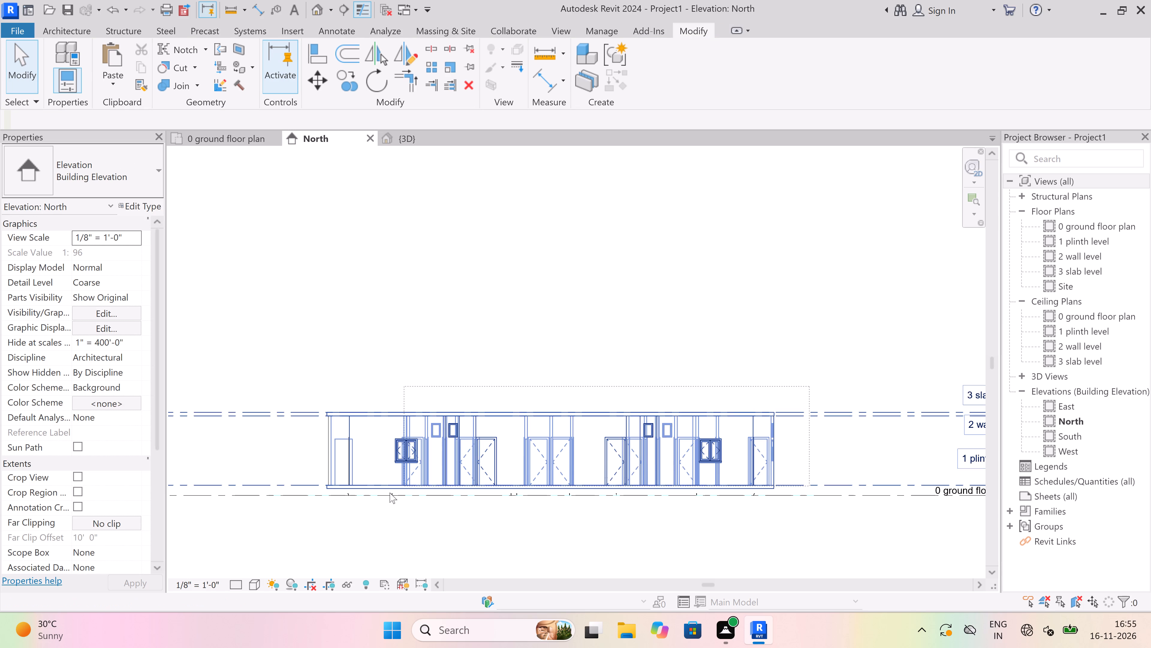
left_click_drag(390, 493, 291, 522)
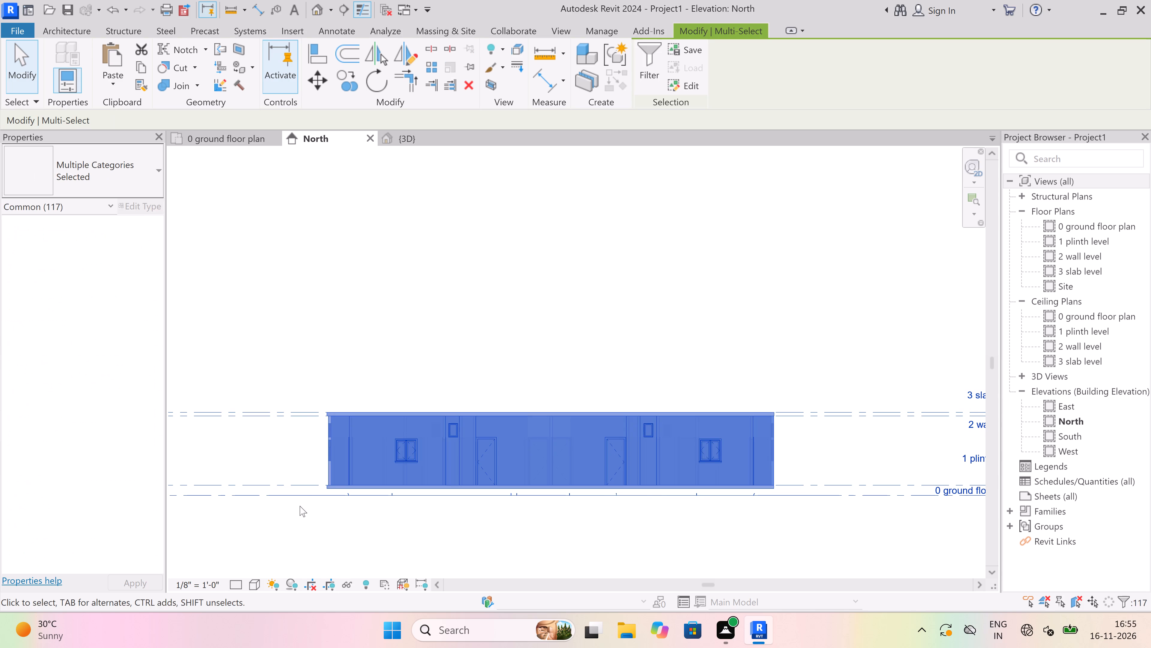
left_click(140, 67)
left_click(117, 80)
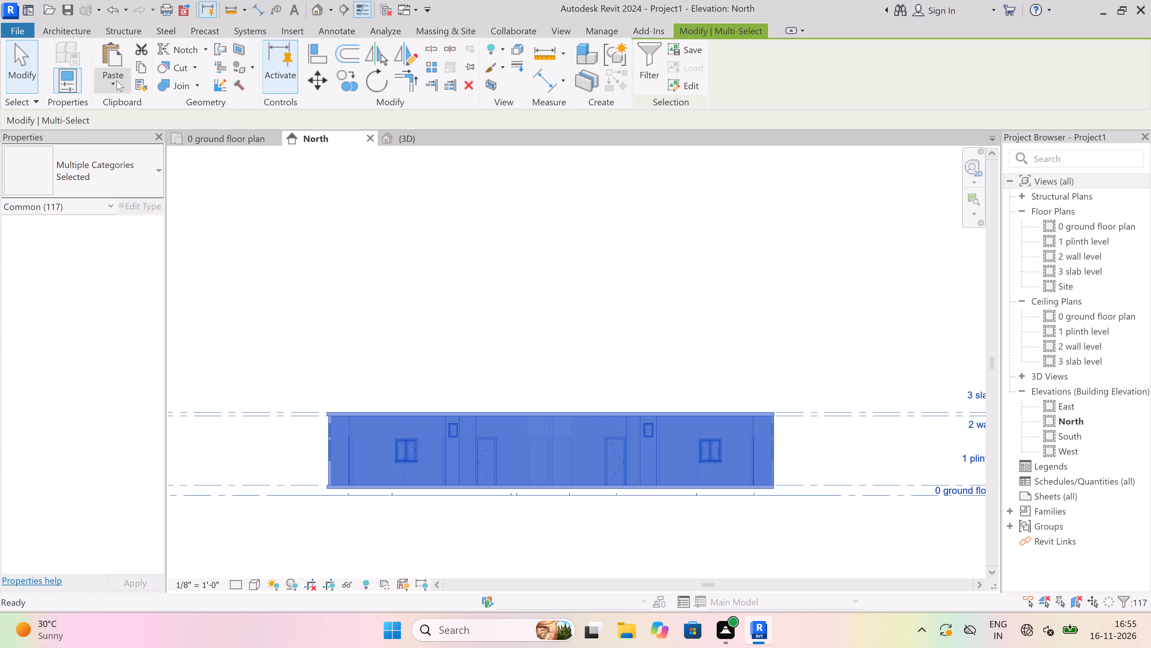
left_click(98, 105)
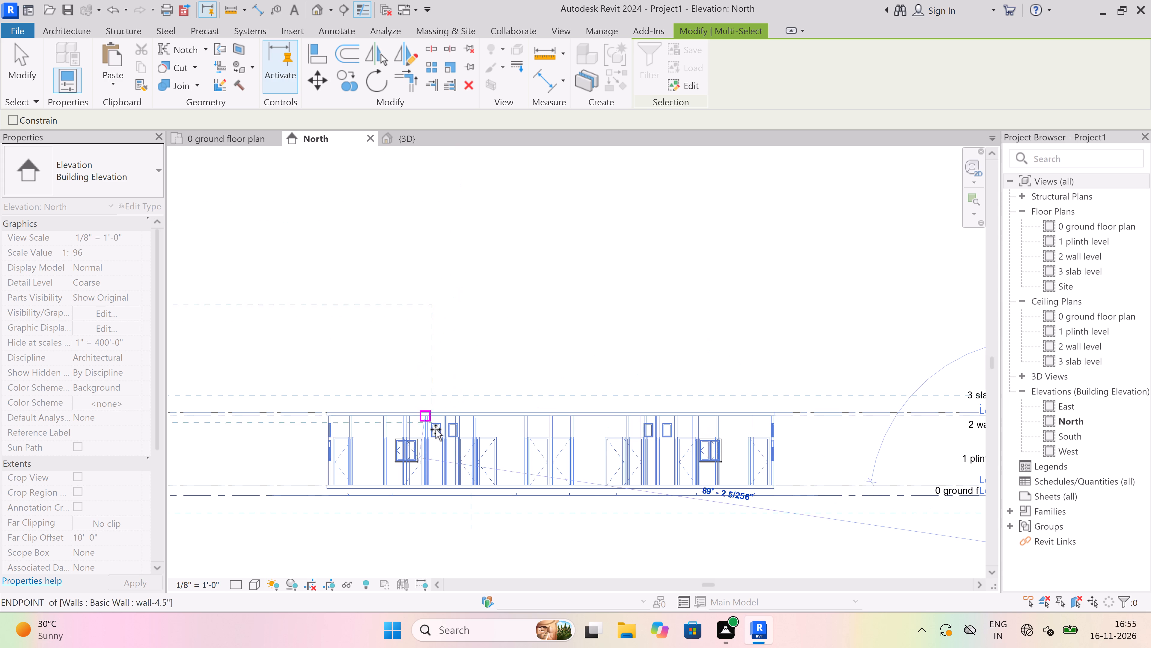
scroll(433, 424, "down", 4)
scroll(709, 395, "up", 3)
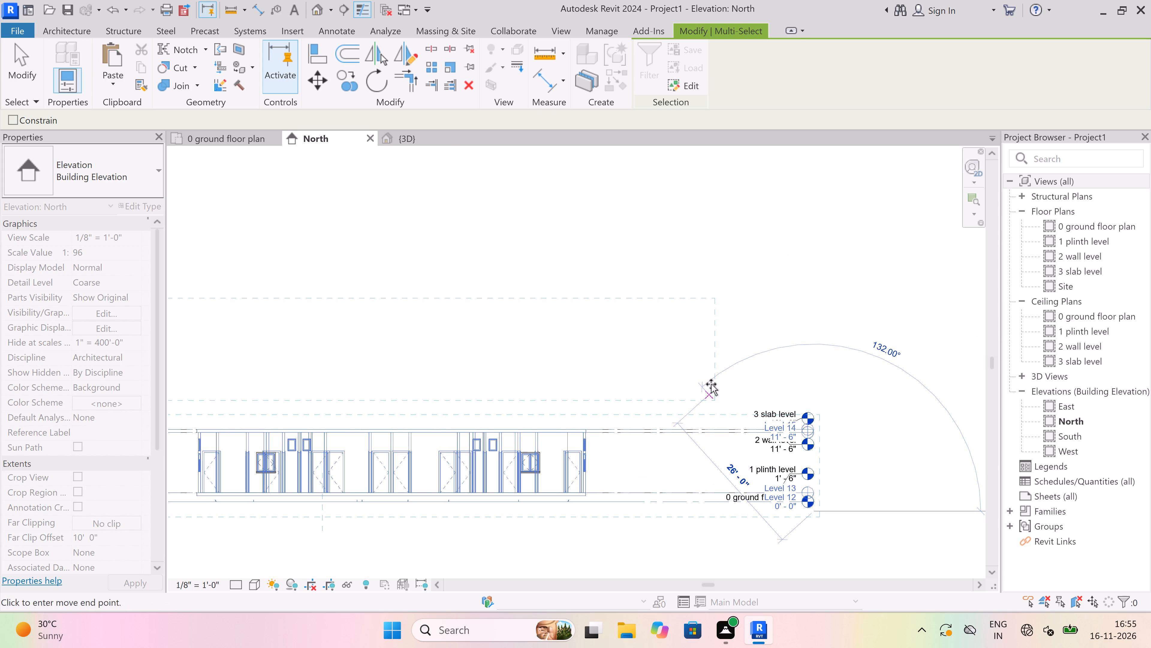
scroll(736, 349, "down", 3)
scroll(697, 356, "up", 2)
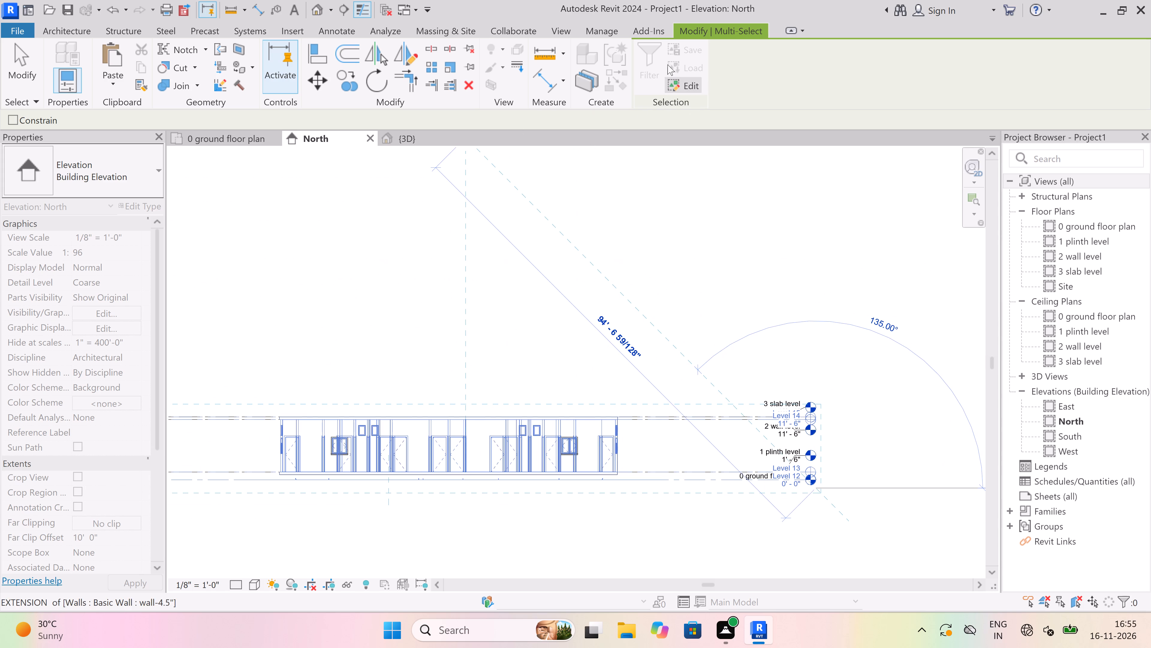
Using Pick Lines with a 10' 6" offset from 3 slab level upward, add levels at 22' 6", 12' 0", 33' 0", 22' 6" and 43' 6".
left_click(69, 28)
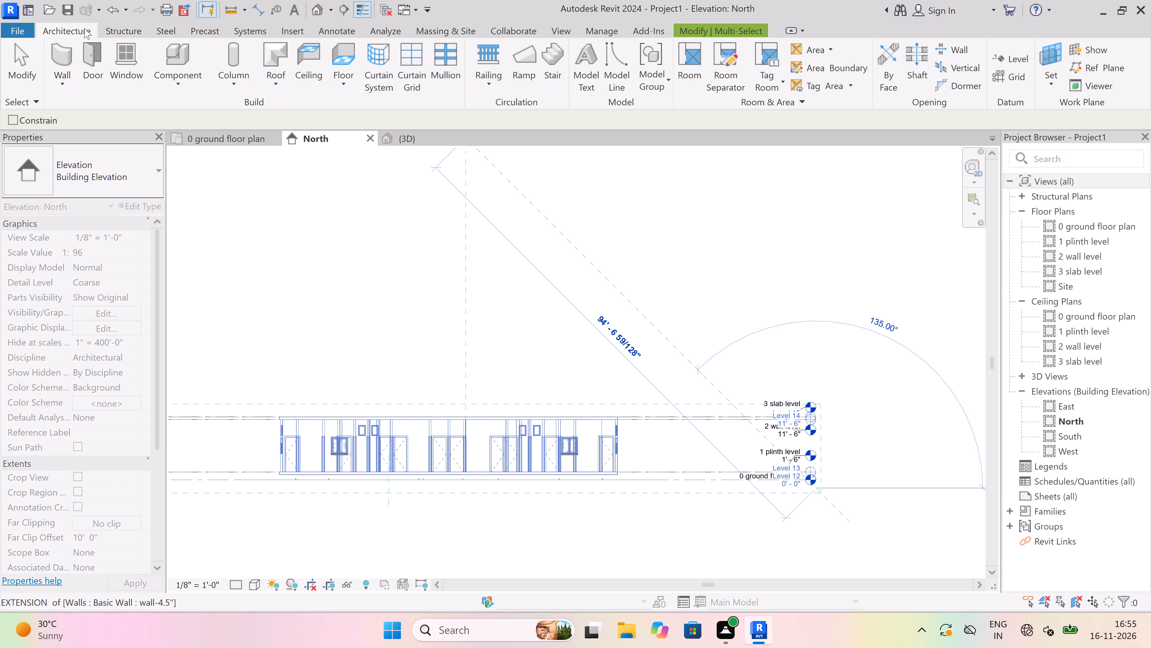
left_click(1016, 53)
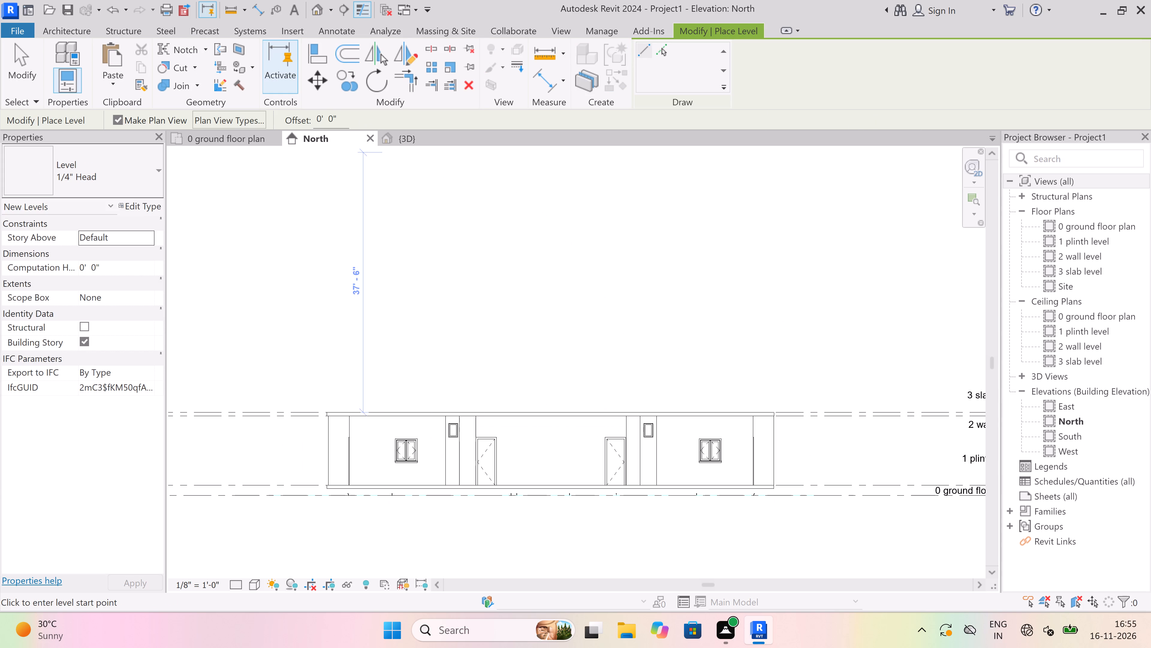
left_click(347, 118)
key("BackSpace")
key("BackSpace")
key("BackSpace")
key("BackSpace")
key("BackSpace")
key("BackSpace")
key("BackSpace")
key("BackSpace")
key("BackSpace")
key("BackSpace")
type("10'6\"")
left_click_drag(662, 44, 665, 48)
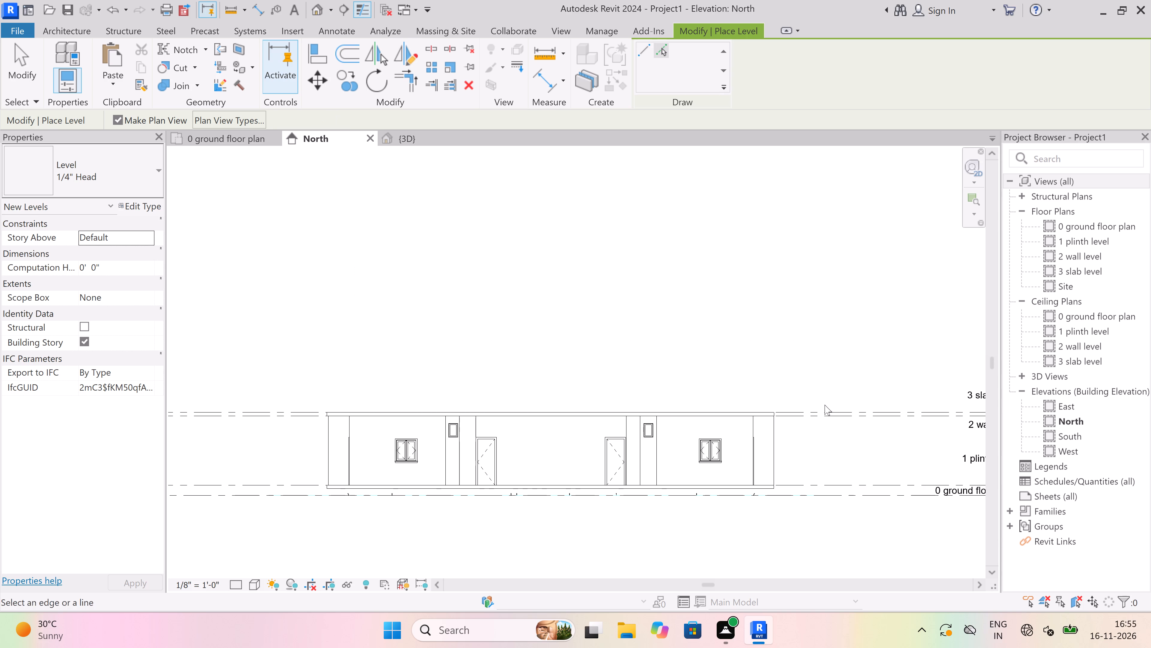
left_click(791, 411)
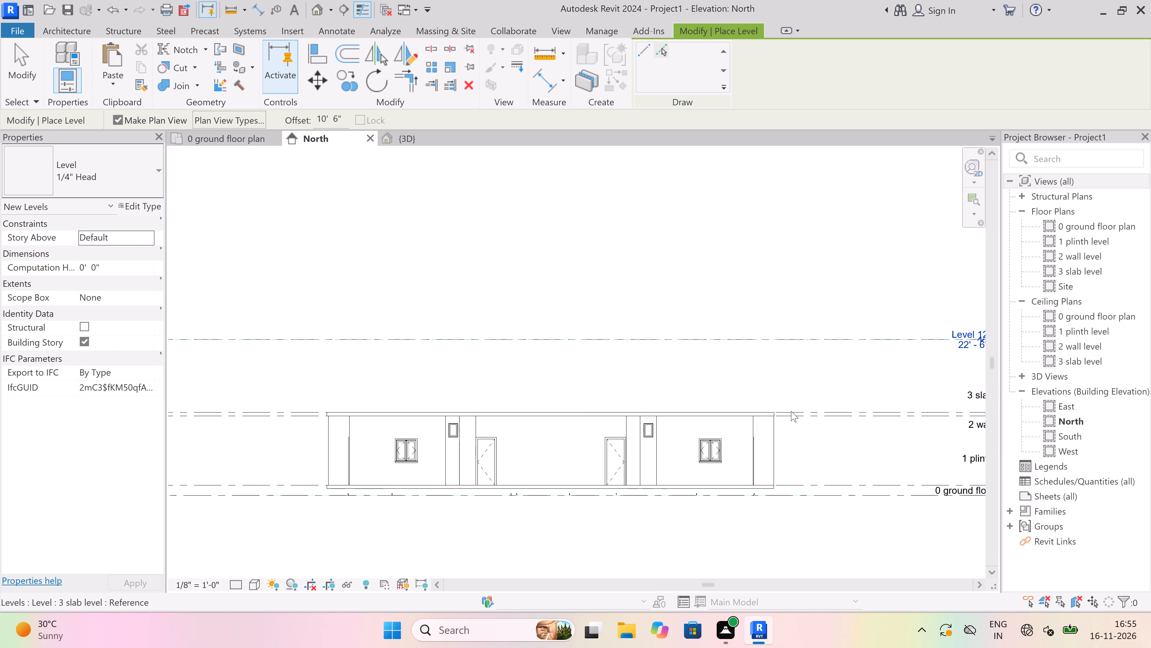
left_click(775, 340)
scroll(774, 334, "down", 3)
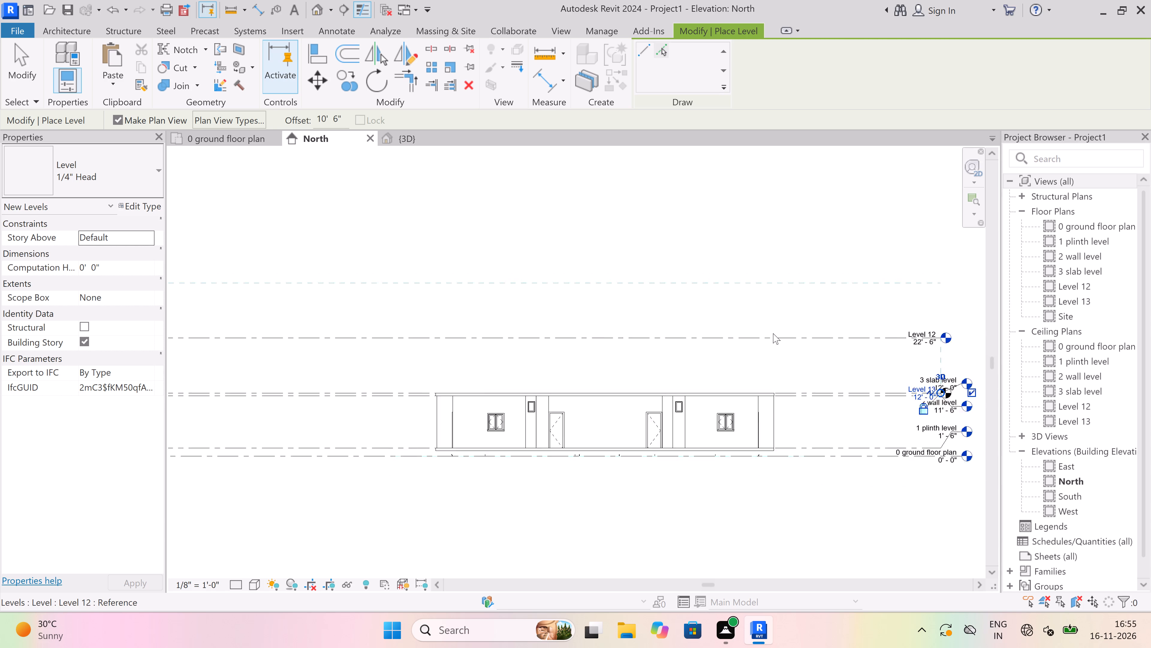
left_click(748, 336)
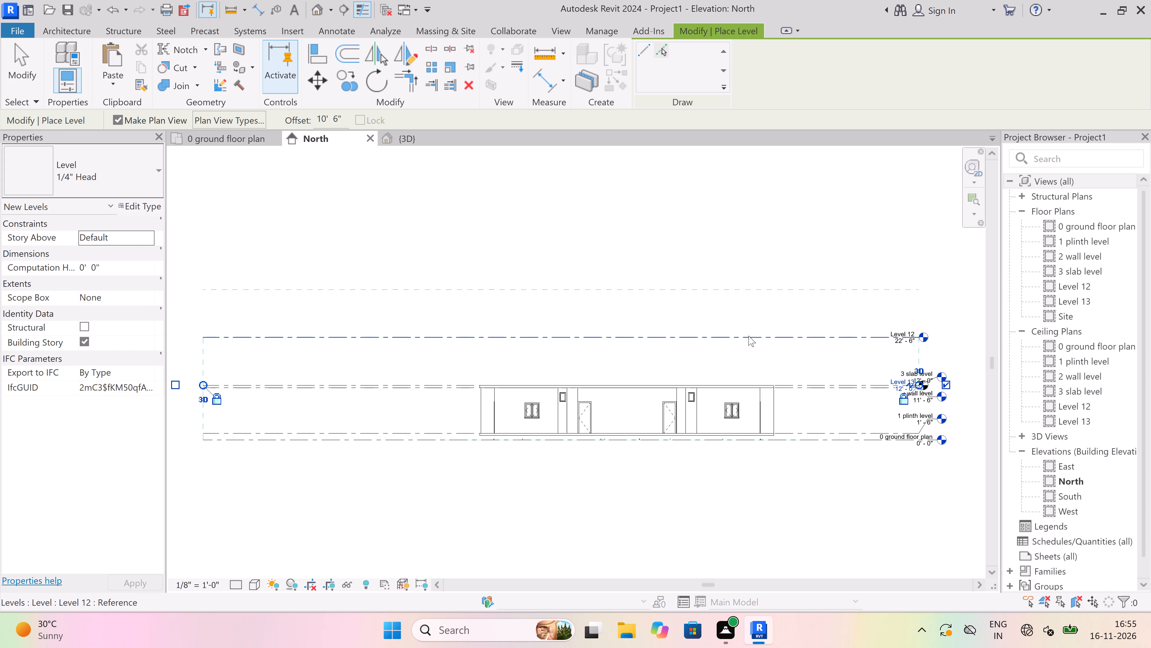
left_click(747, 291)
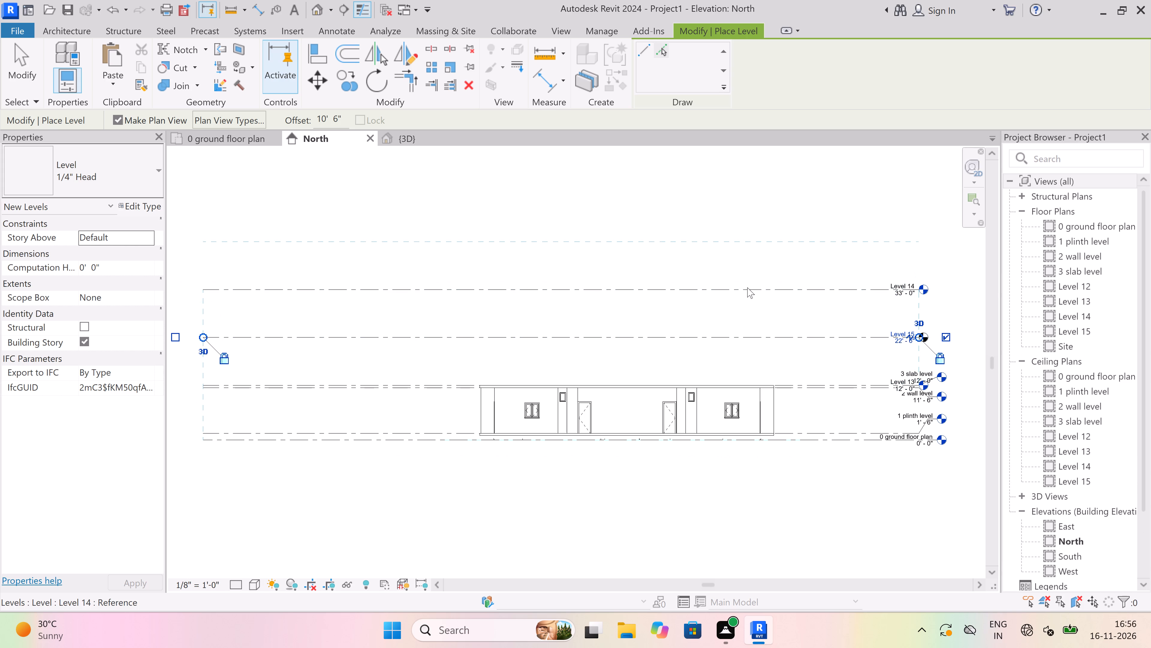
left_click(747, 287)
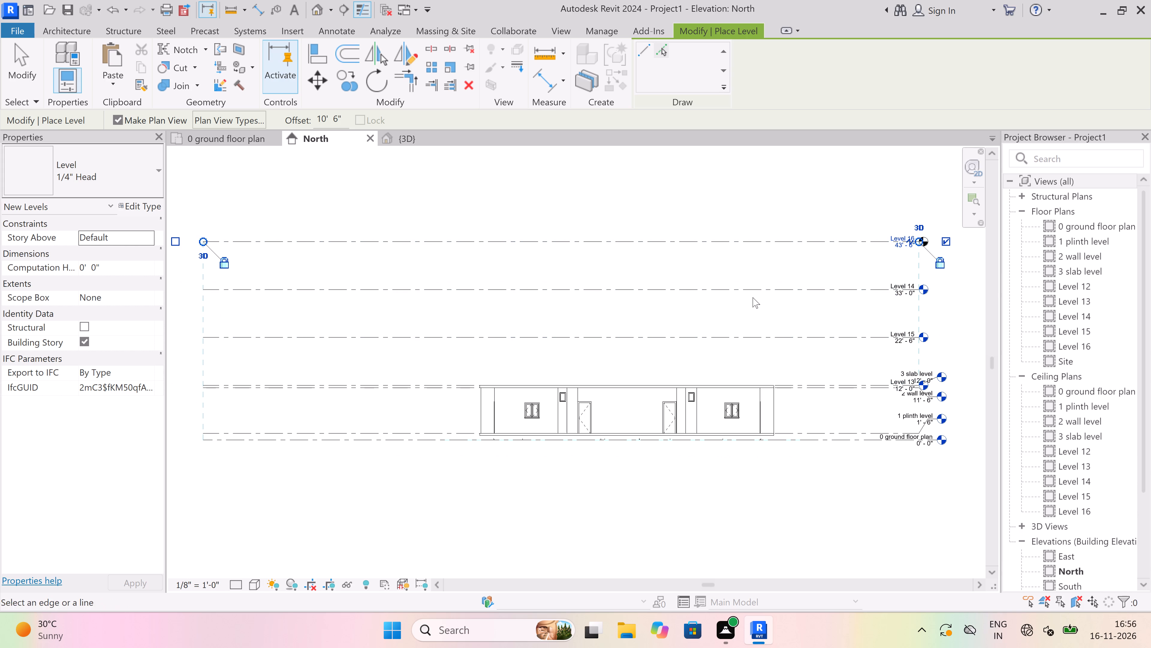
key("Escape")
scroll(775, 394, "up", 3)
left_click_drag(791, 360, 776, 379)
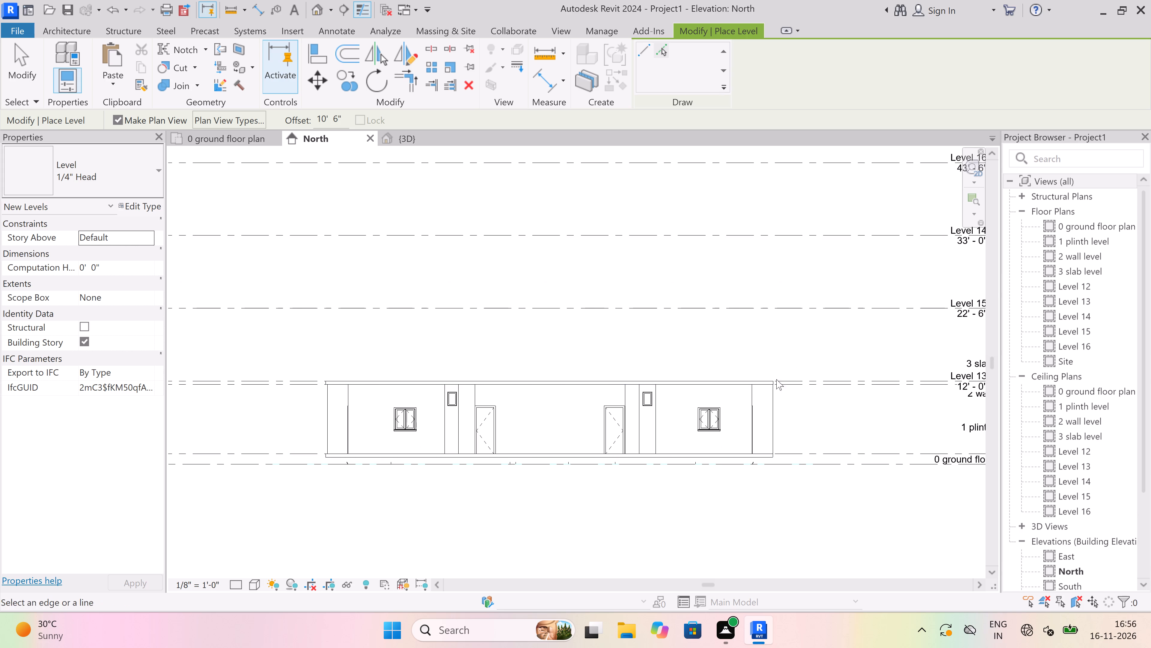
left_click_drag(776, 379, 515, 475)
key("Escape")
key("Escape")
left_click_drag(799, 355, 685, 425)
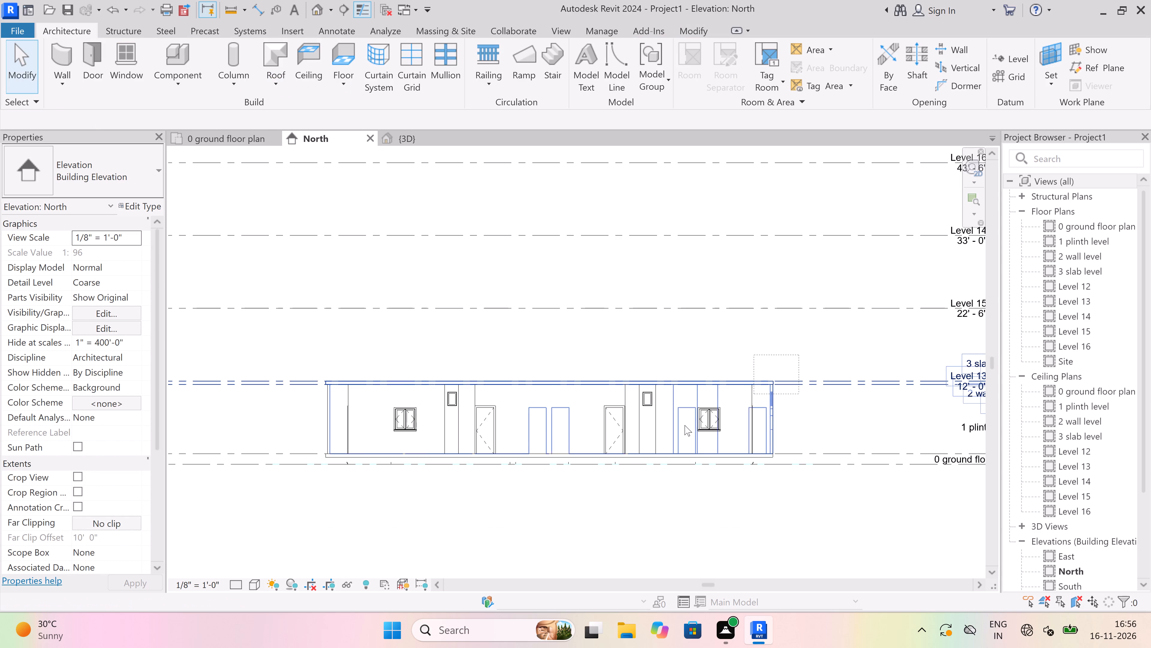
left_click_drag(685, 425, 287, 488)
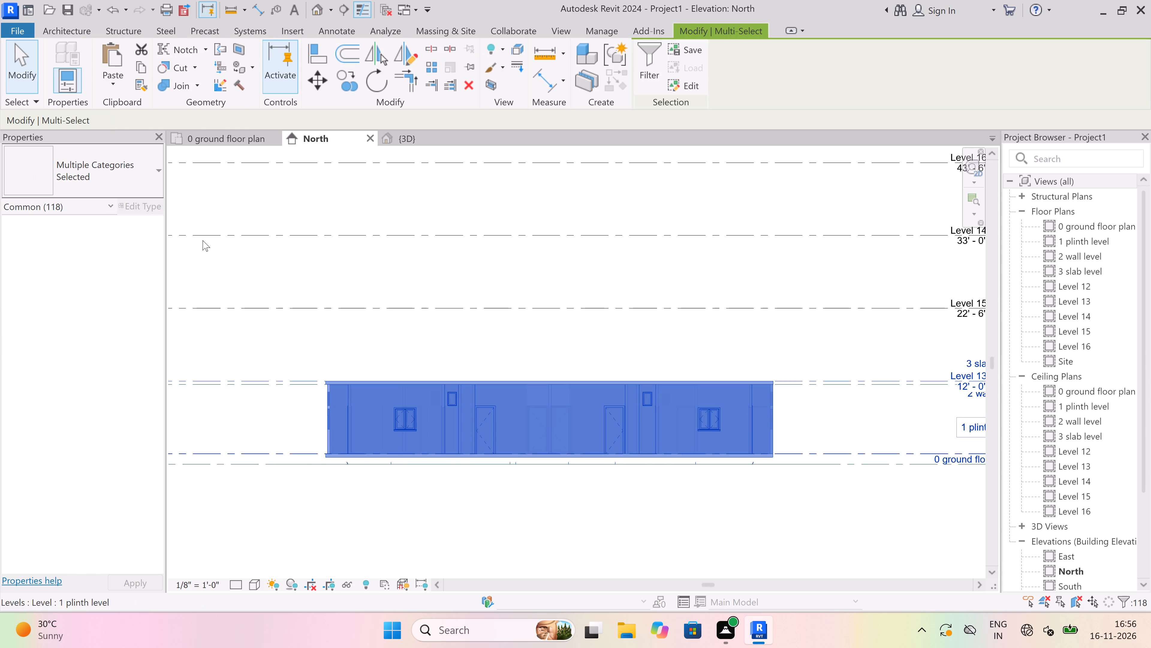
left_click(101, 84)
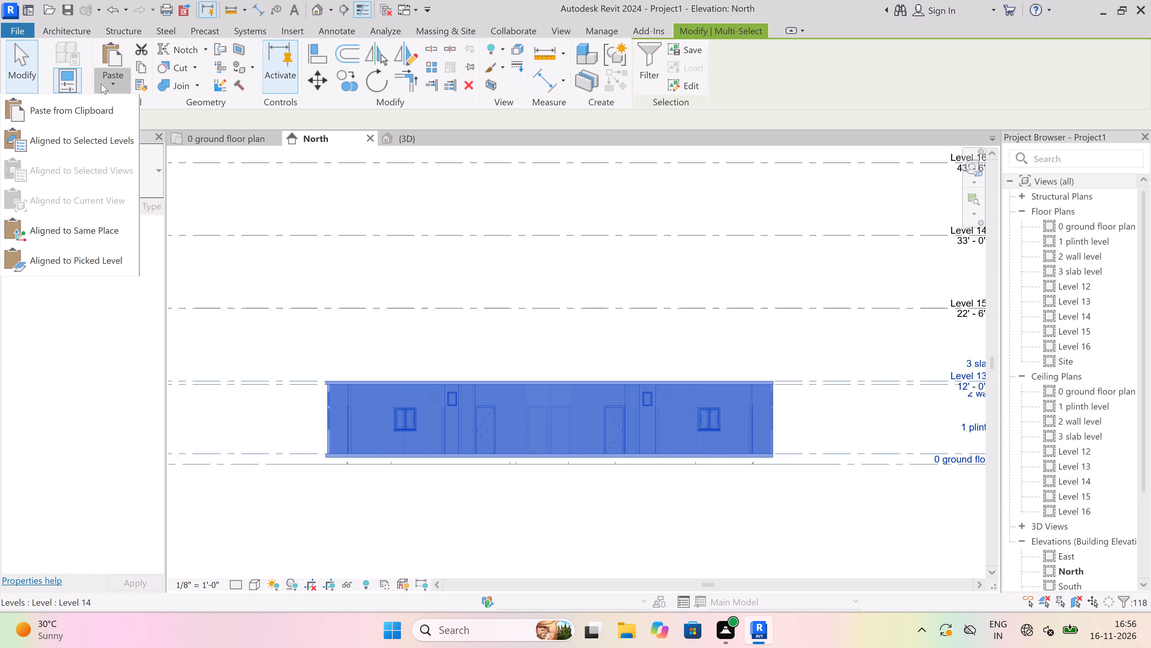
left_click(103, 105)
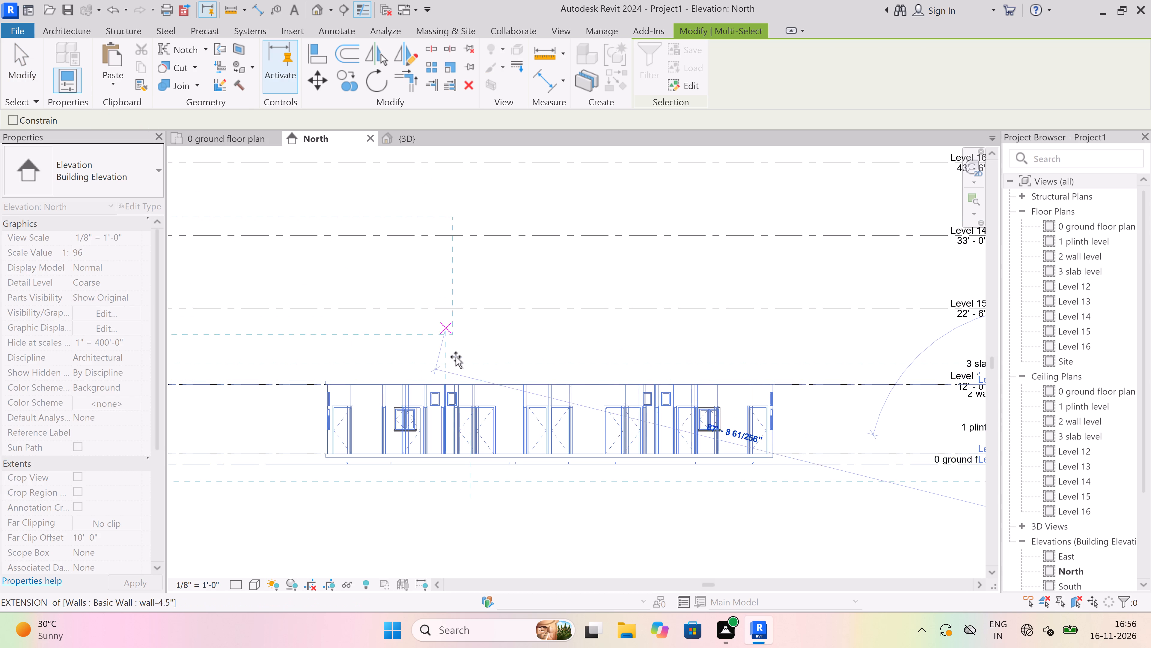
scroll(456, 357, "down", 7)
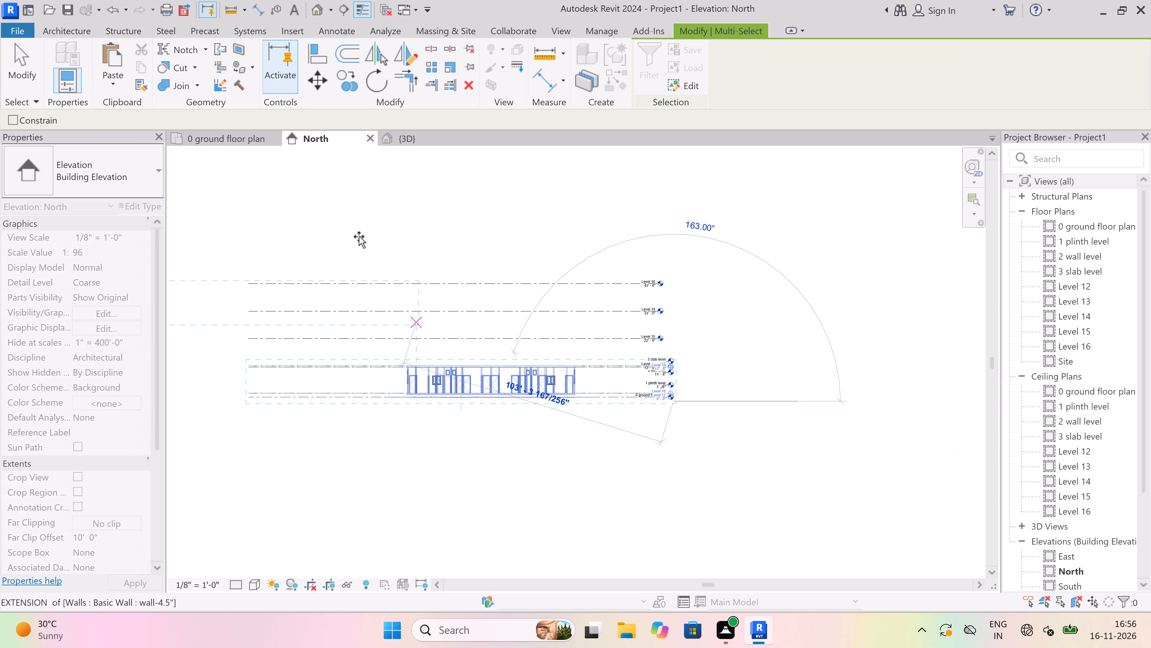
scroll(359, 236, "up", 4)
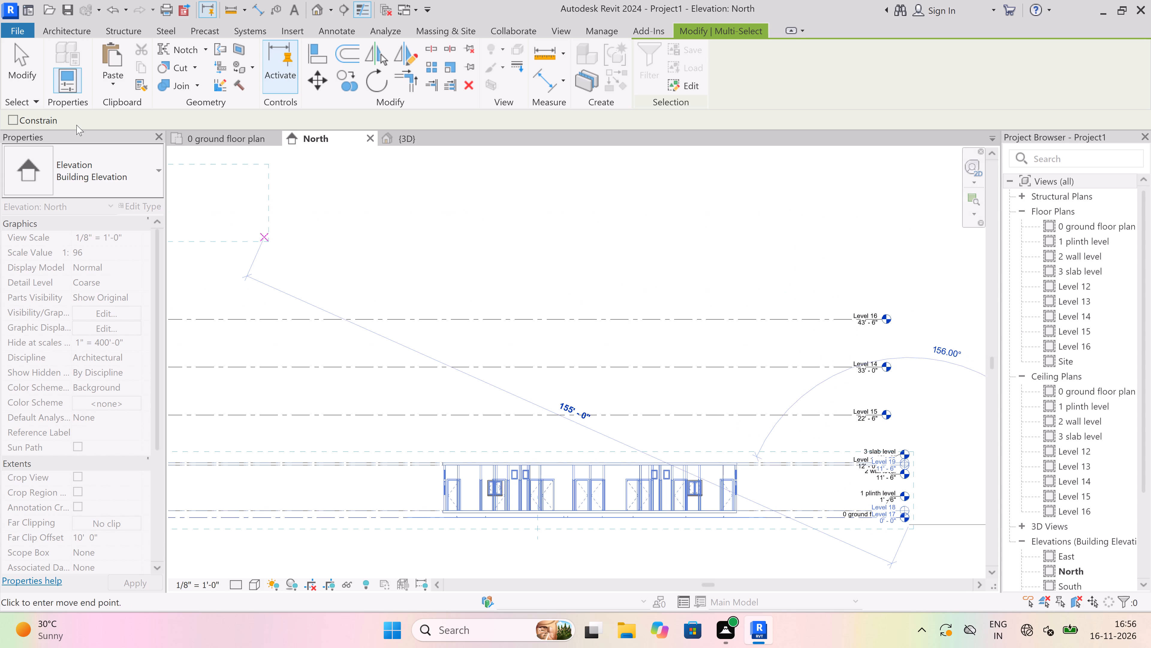
Paste the copied storey aligned to selected levels, choosing 1 plinth level, 2 wall level, 3 slab level and Levels 12 through 16.
left_click(115, 82)
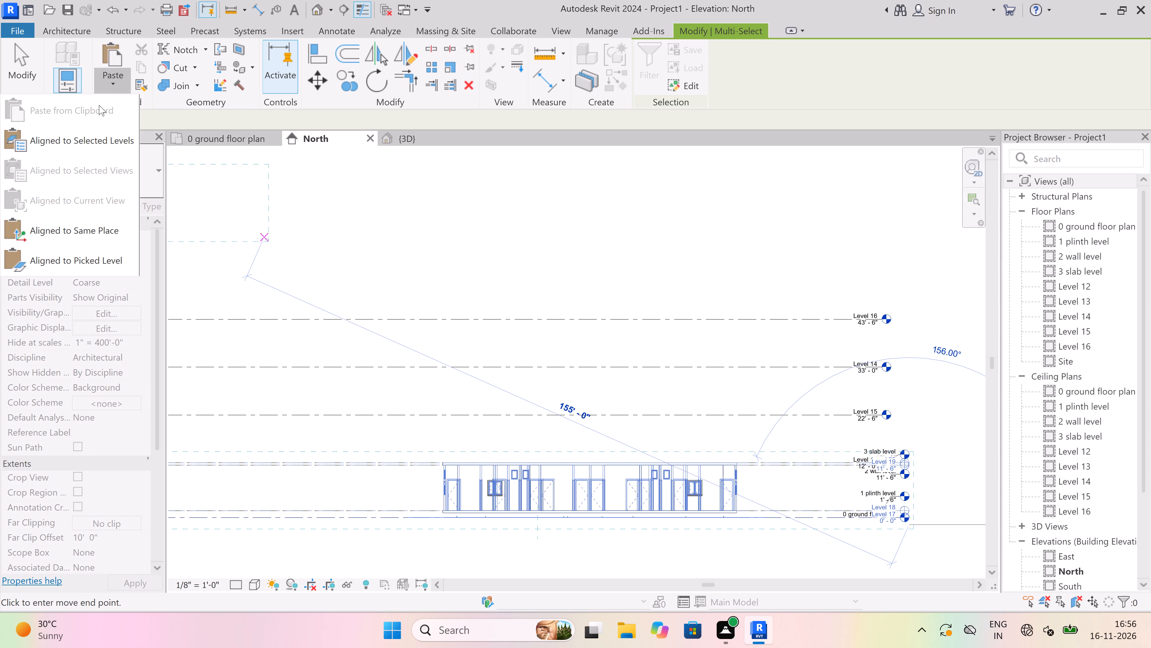
left_click(103, 138)
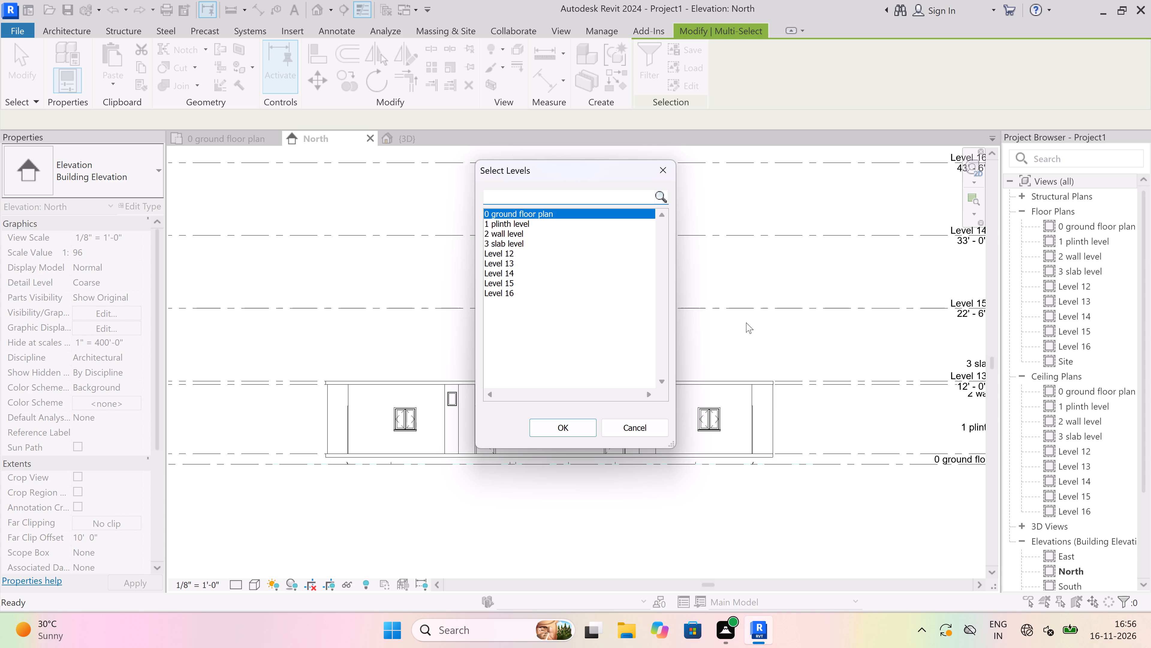
scroll(746, 322, "down", 3)
scroll(774, 312, "down", 1)
scroll(523, 229, "up", 1)
left_click_drag(532, 221, 514, 259)
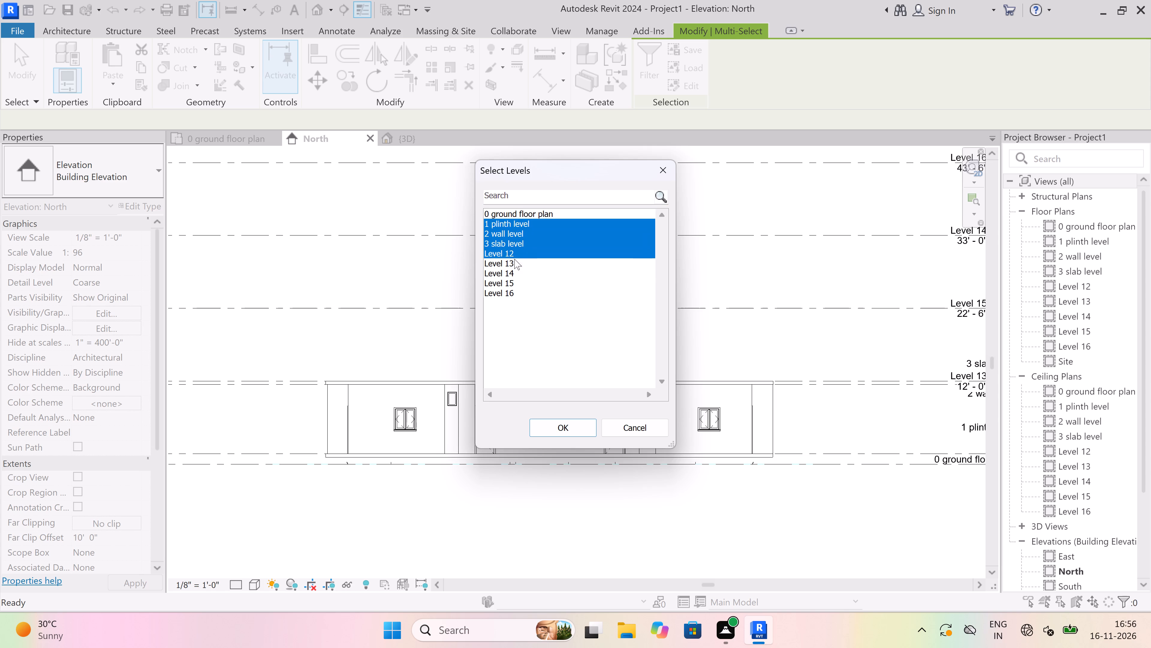
left_click_drag(514, 259, 510, 295)
left_click(555, 433)
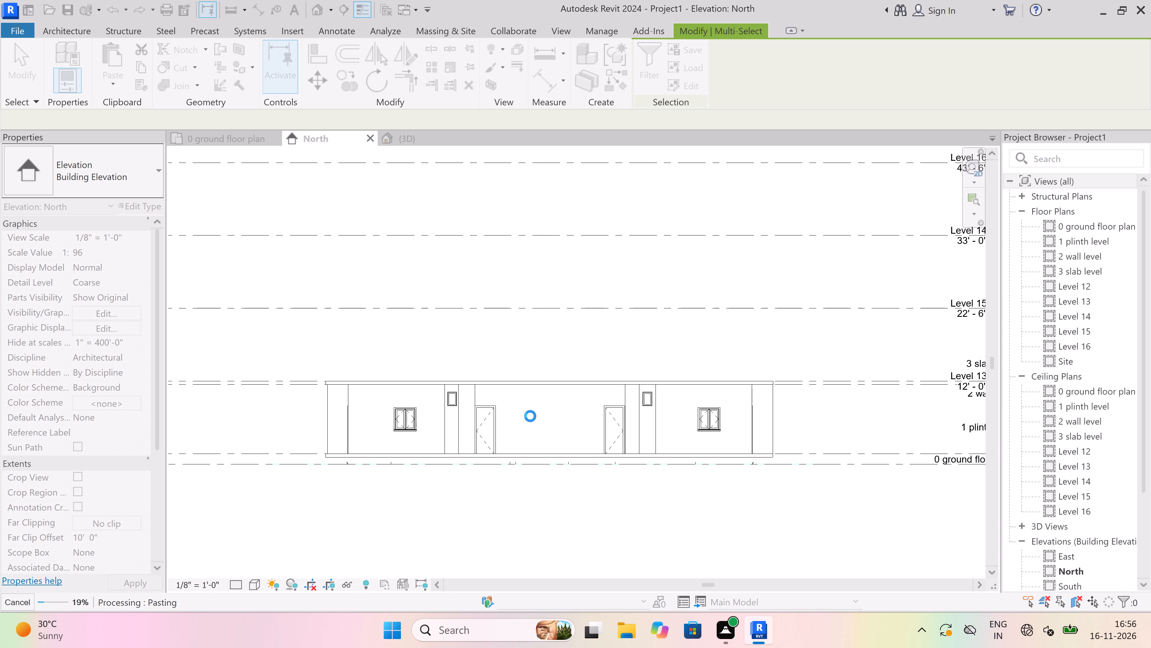
scroll(530, 416, "down", 4)
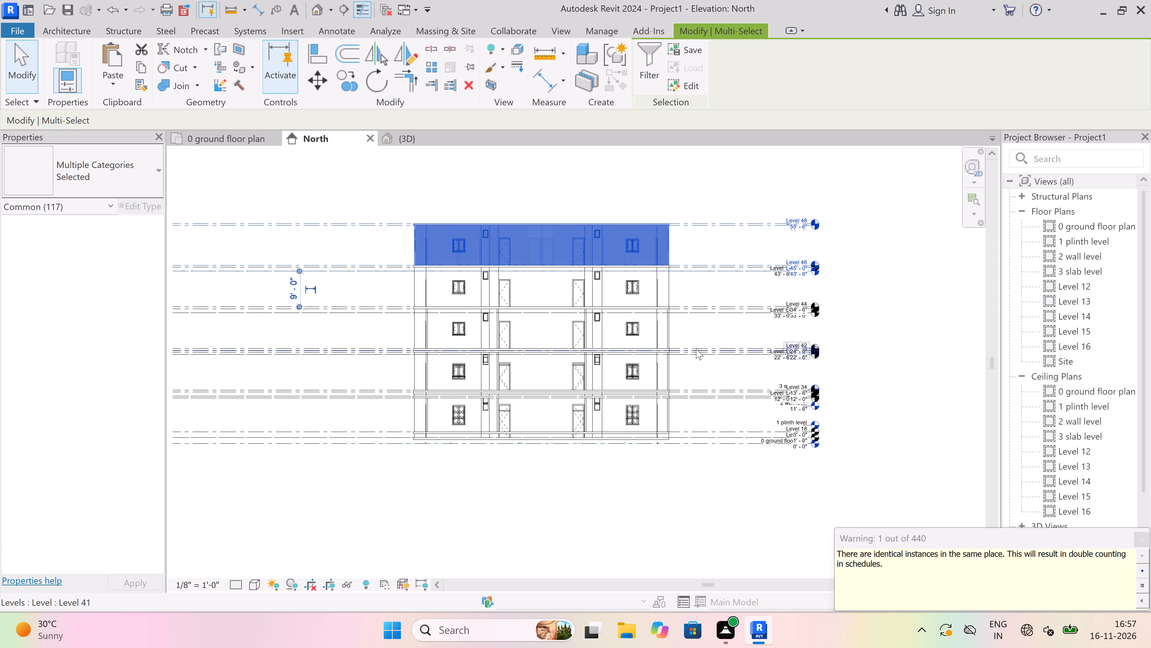
key("Escape")
key("Escape")
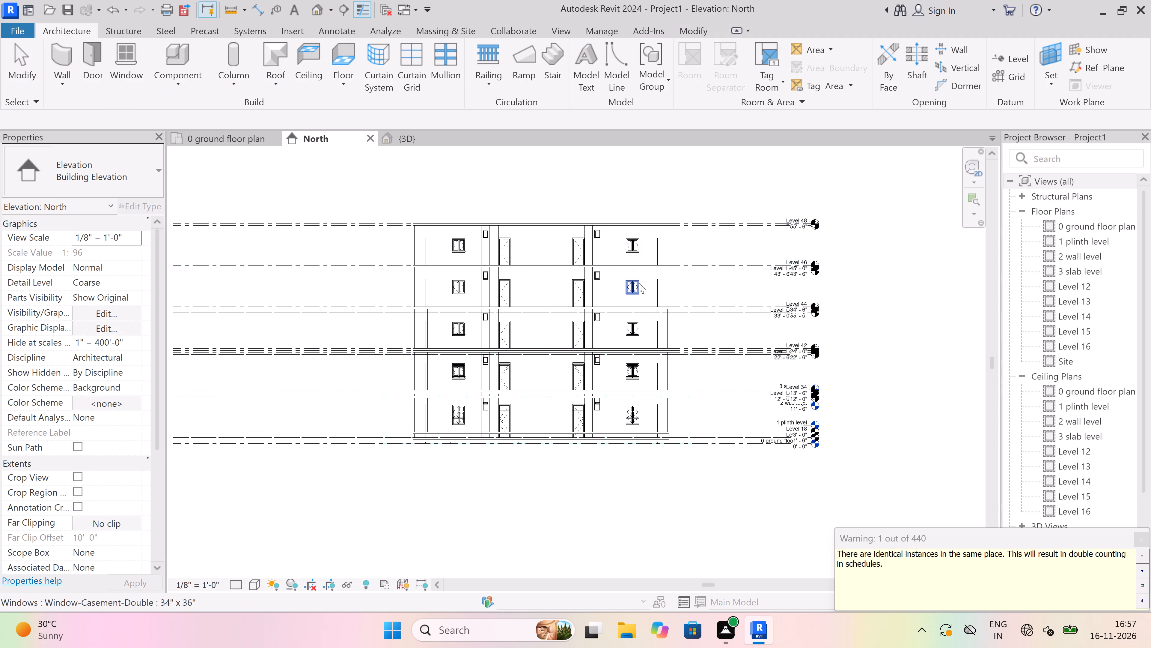
Examine the stacked storeys in the North elevation and from several sides in the 3D view.
scroll(643, 273, "up", 3)
key("Escape")
scroll(565, 366, "down", 3)
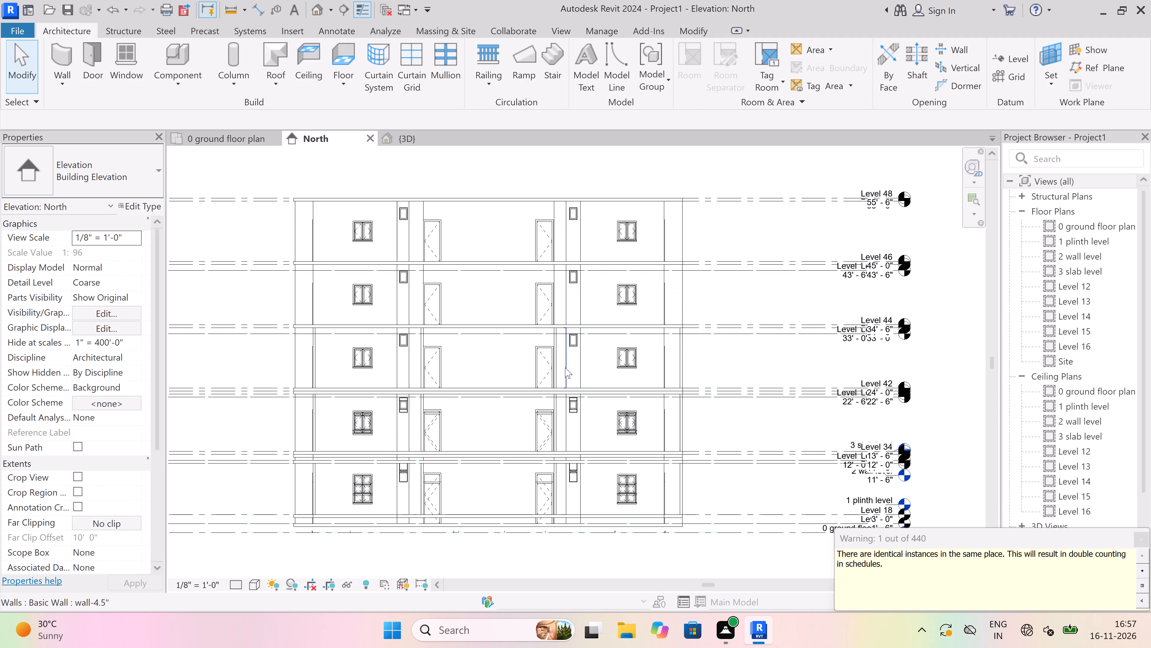
left_click(400, 139)
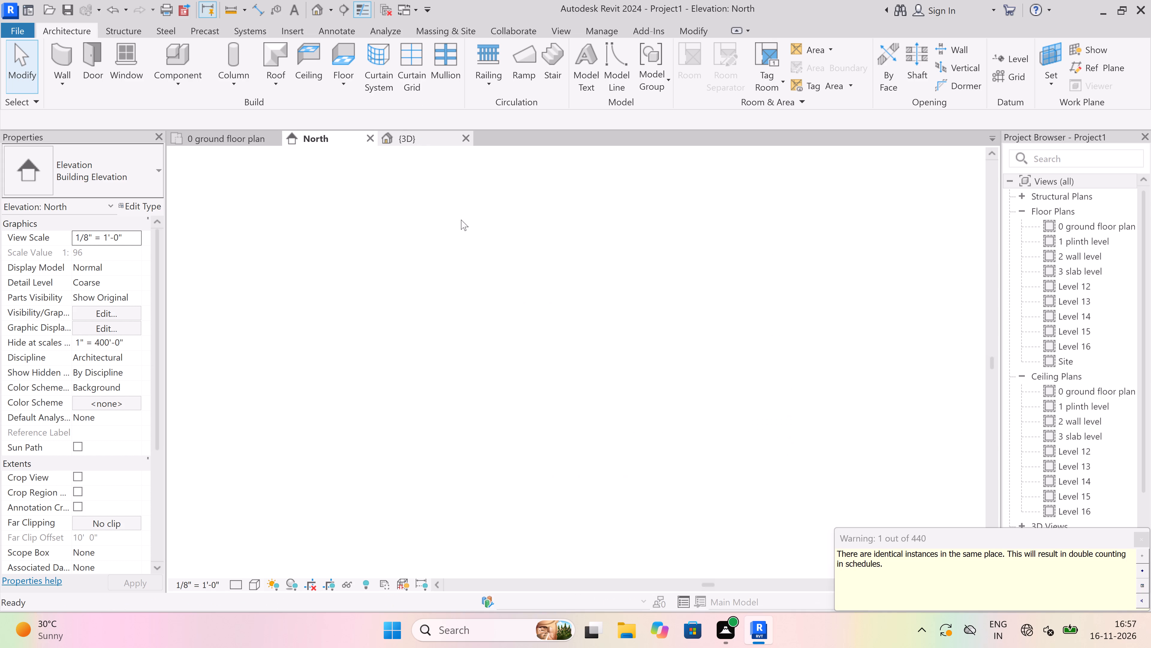
key("Escape")
scroll(581, 350, "down", 5)
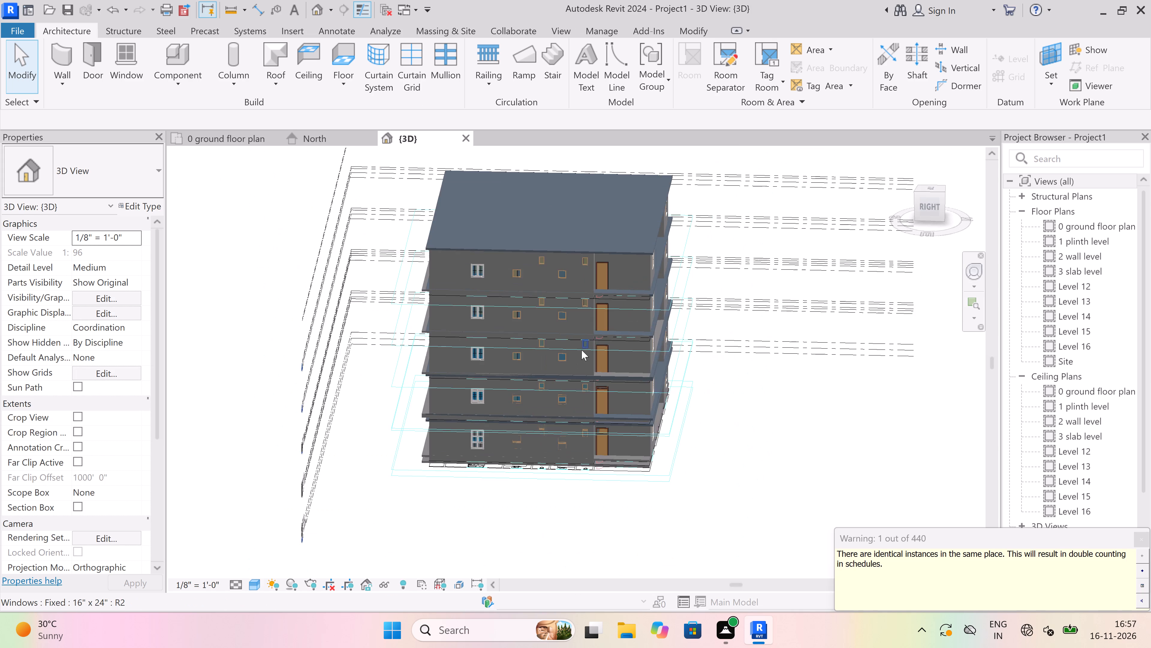
scroll(581, 350, "down", 6)
middle_click_drag(616, 334, 566, 398, "shift")
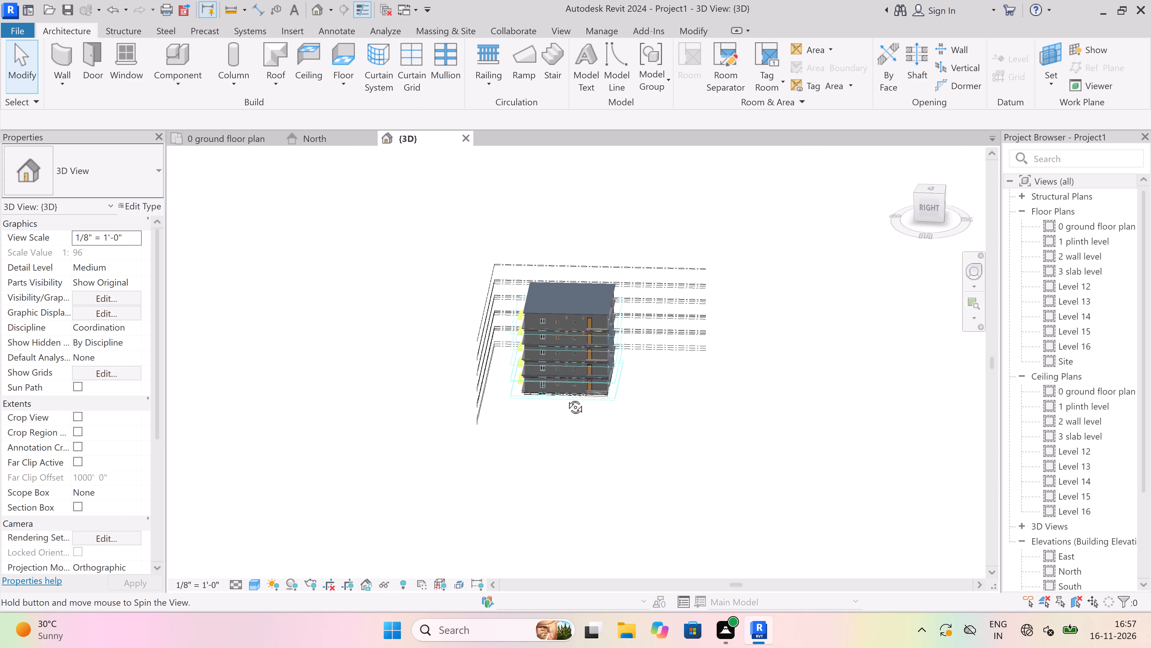
middle_click_drag(566, 398, 363, 374, "shift")
middle_click_drag(594, 367, 712, 307, "shift")
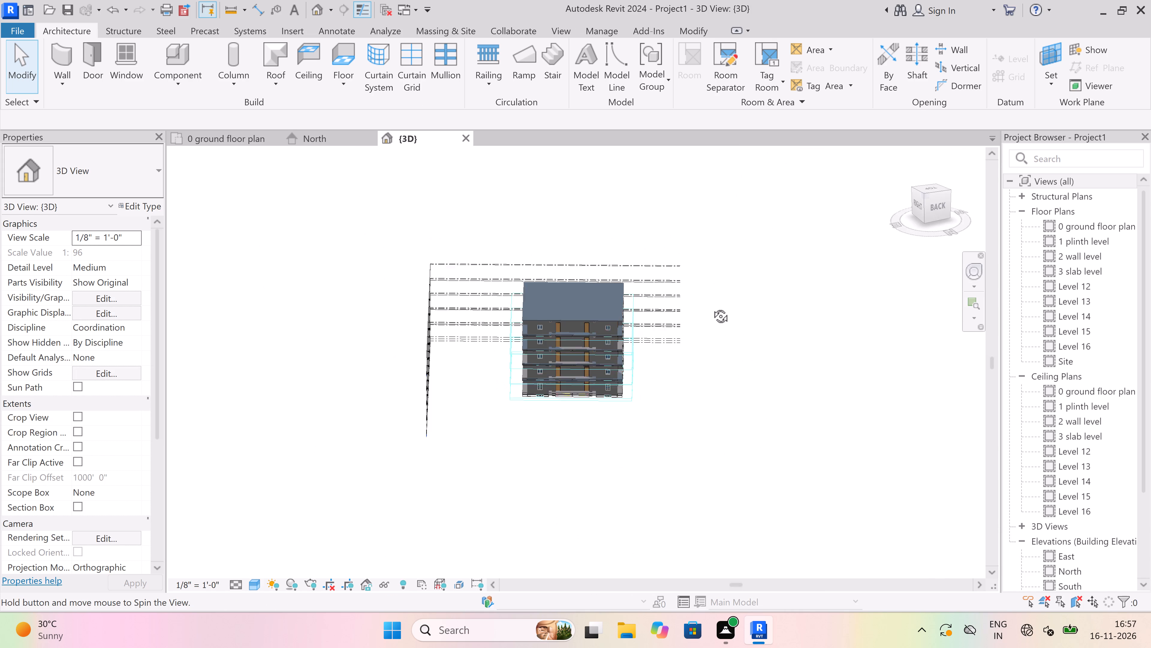
middle_click_drag(712, 307, 710, 303, "shift")
middle_click_drag(683, 316, 492, 313, "shift")
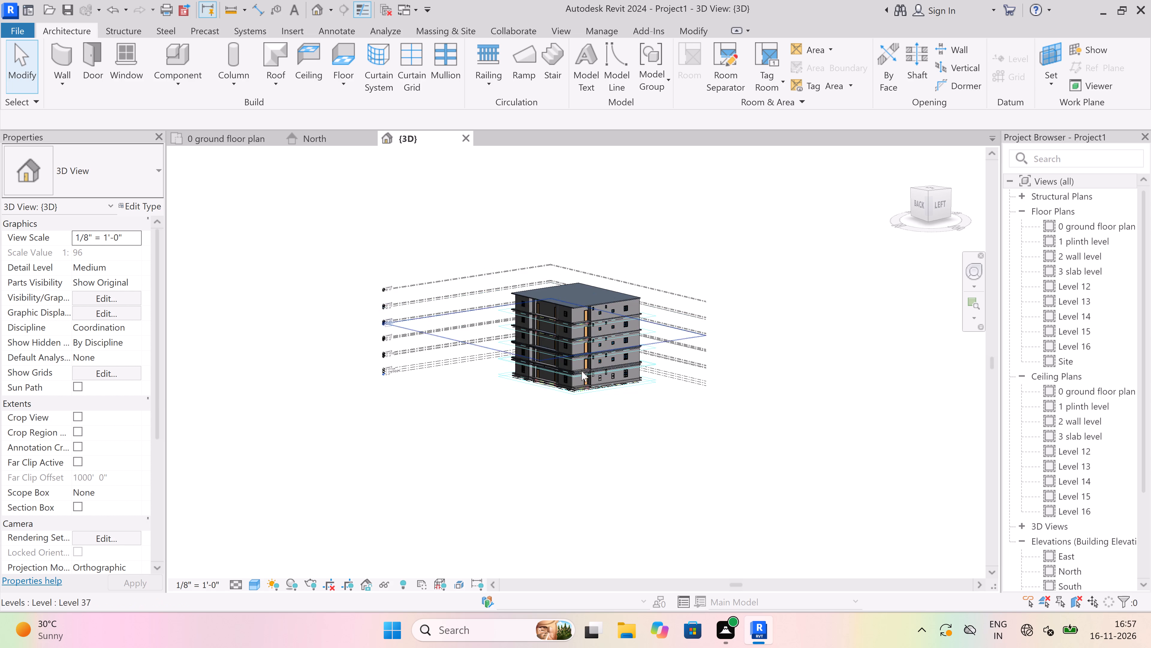
scroll(601, 334, "up", 8)
scroll(611, 300, "up", 3)
scroll(609, 298, "down", 3)
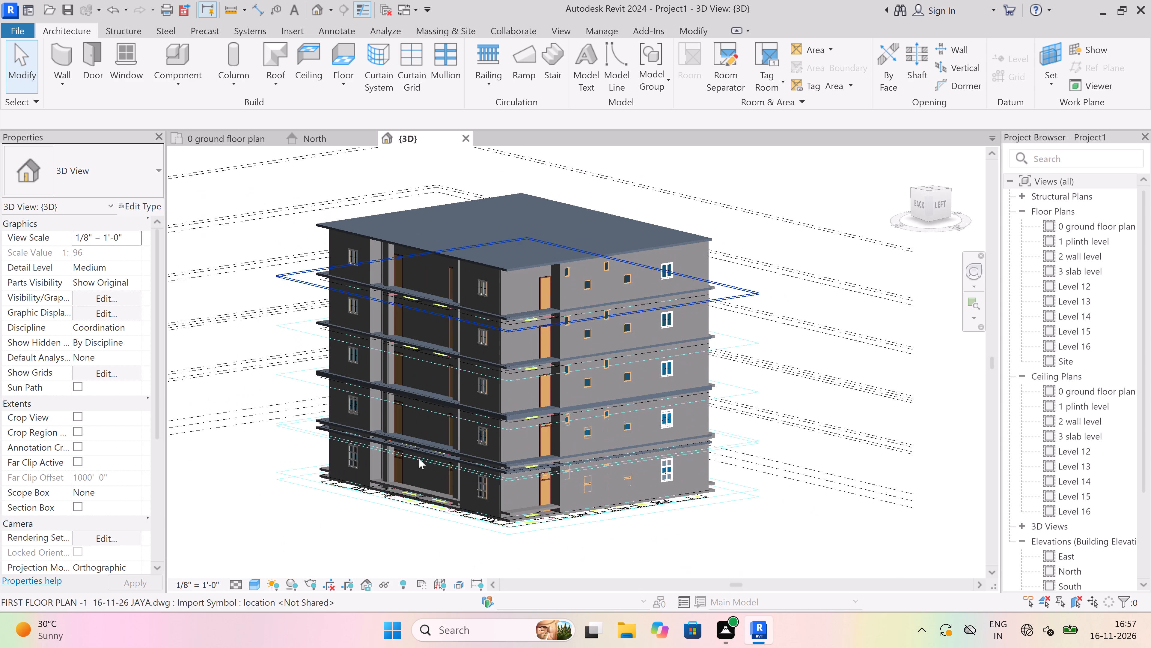
key("Escape")
Delete the three FIRST FLOOR PLAN DWG import copies just above the lowest storey's windows in the 3D view.
scroll(326, 484, "up", 2)
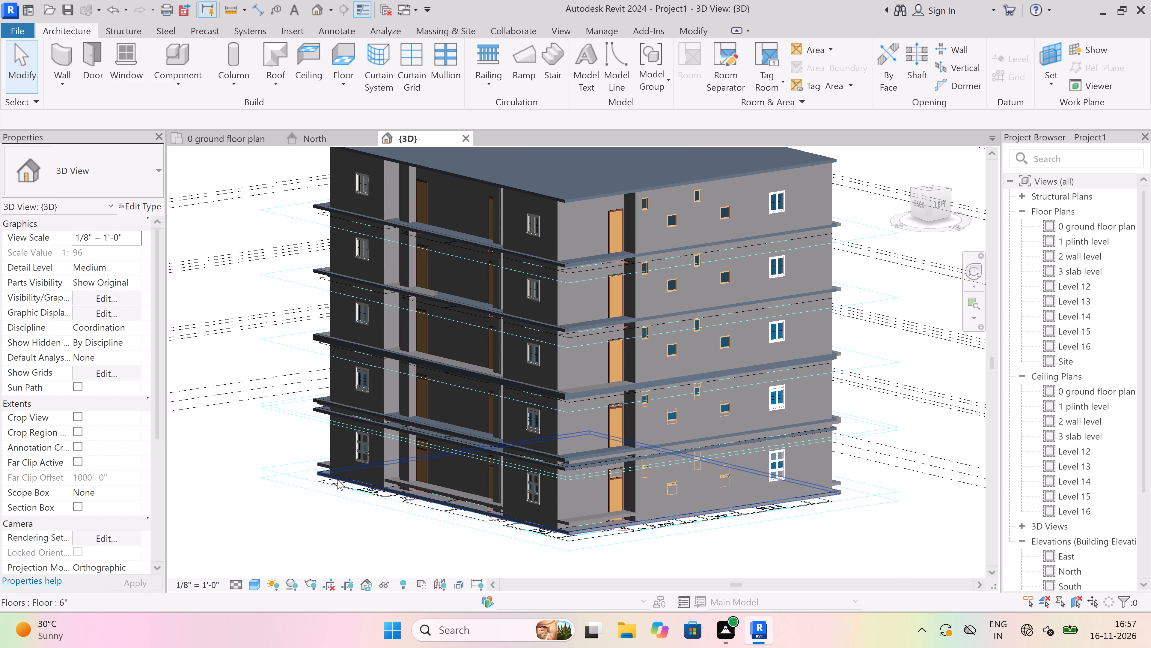
scroll(446, 476, "up", 3)
scroll(558, 467, "up", 3)
scroll(590, 479, "up", 2)
key("Escape")
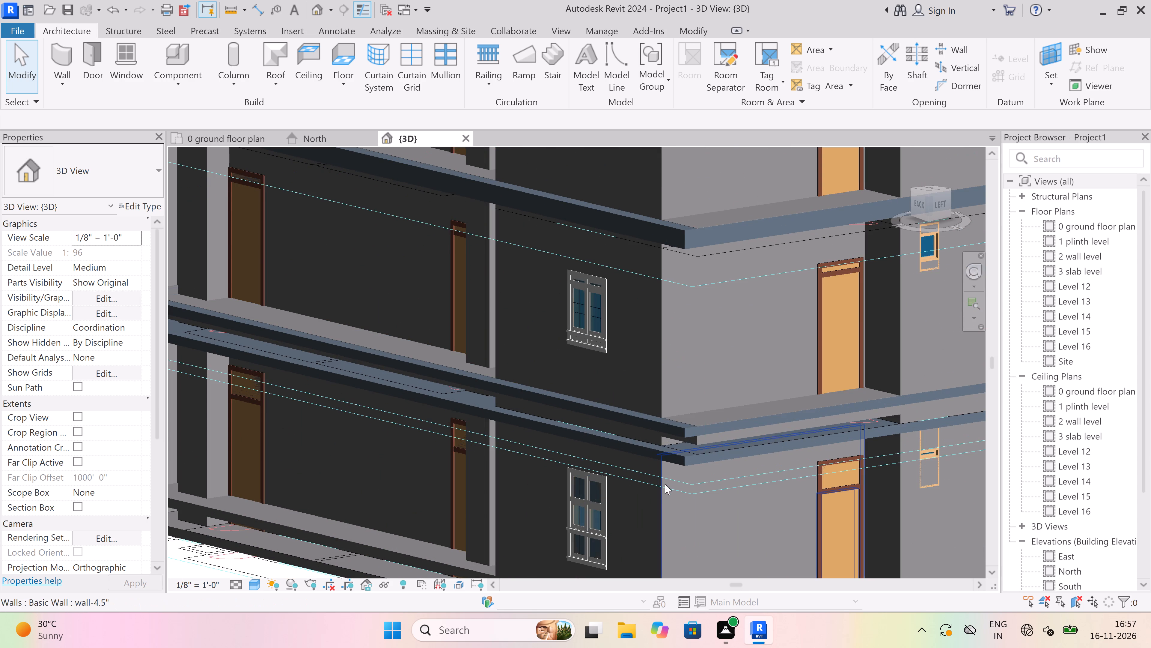
scroll(644, 483, "up", 9)
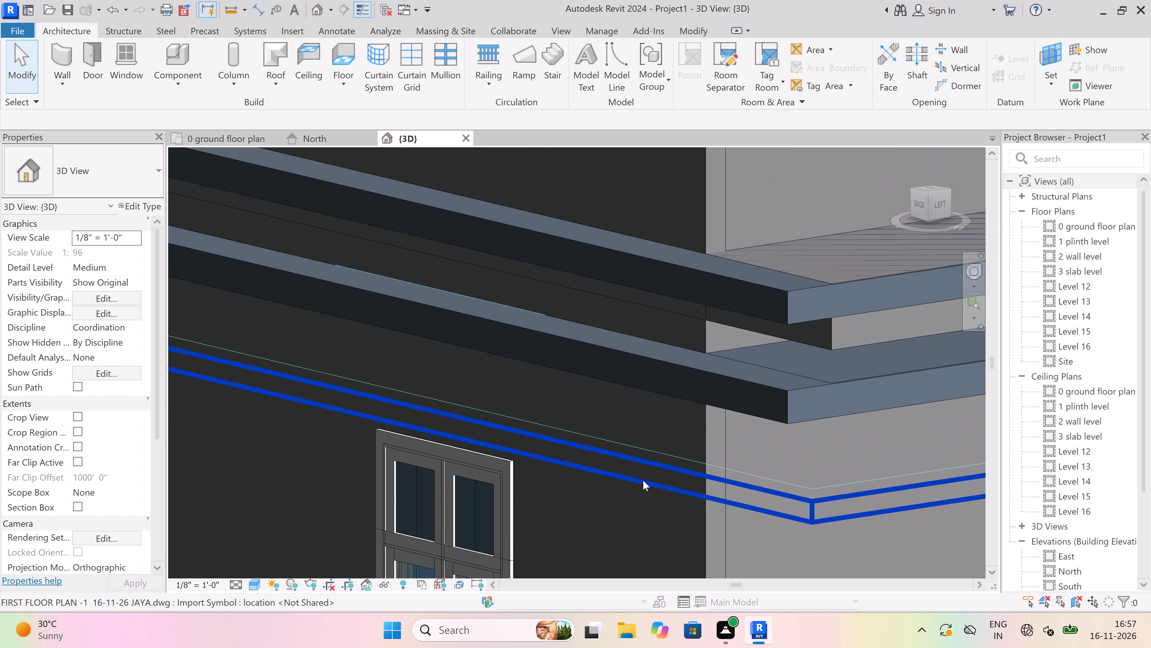
left_click(643, 480)
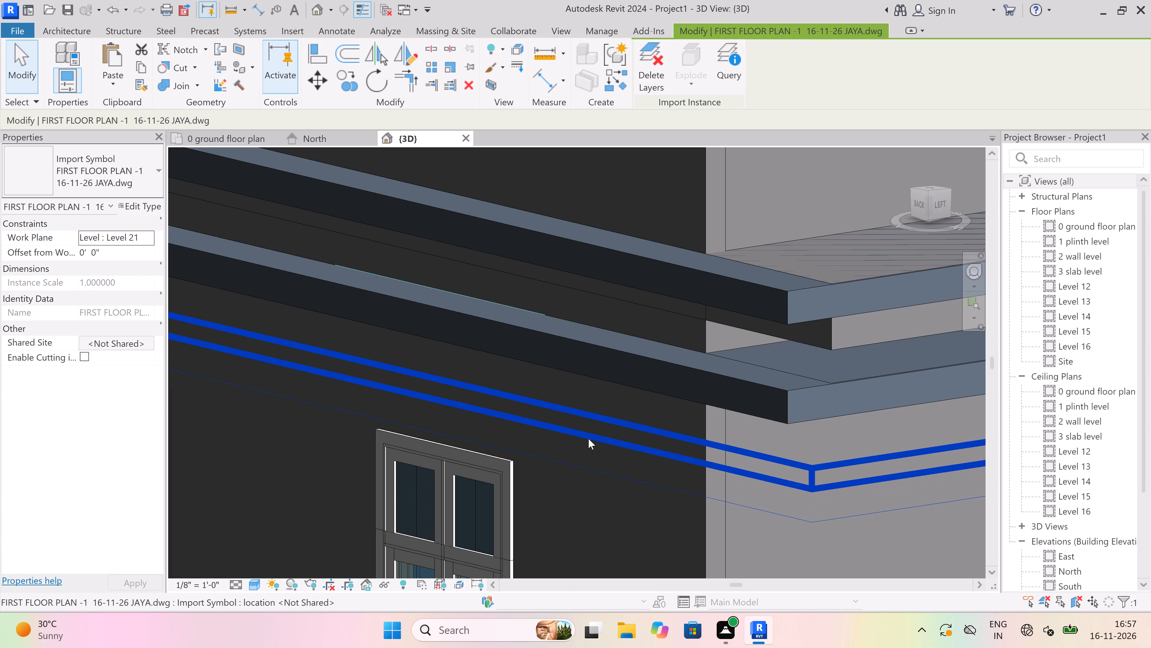
left_click(588, 439)
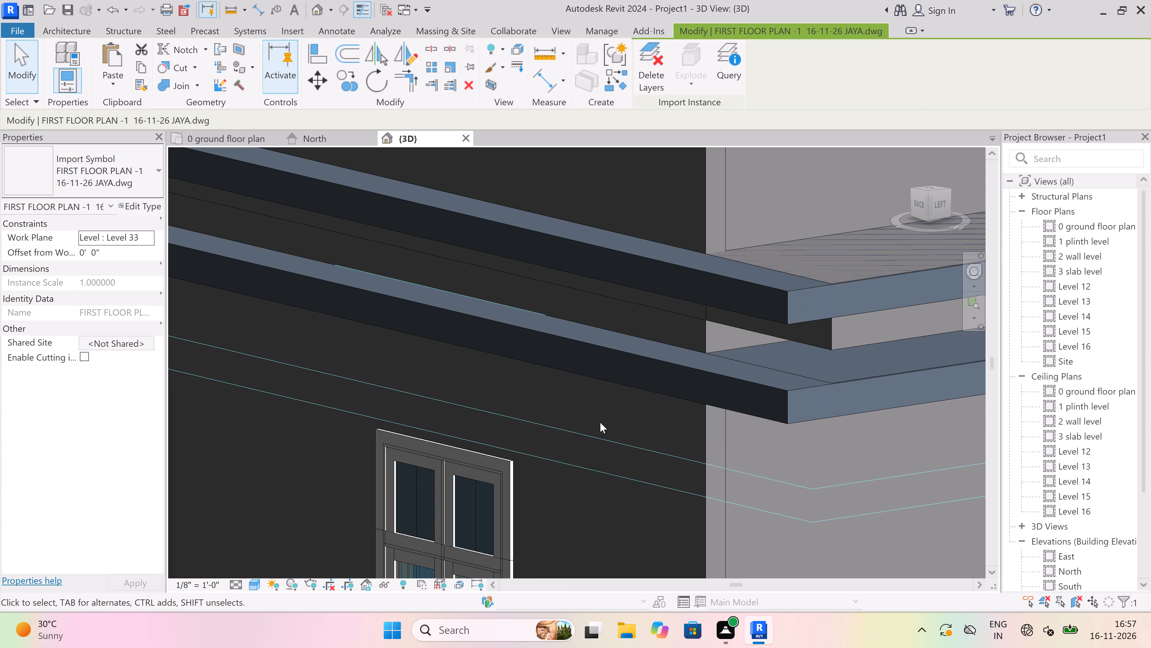
left_click_drag(600, 422, 600, 437)
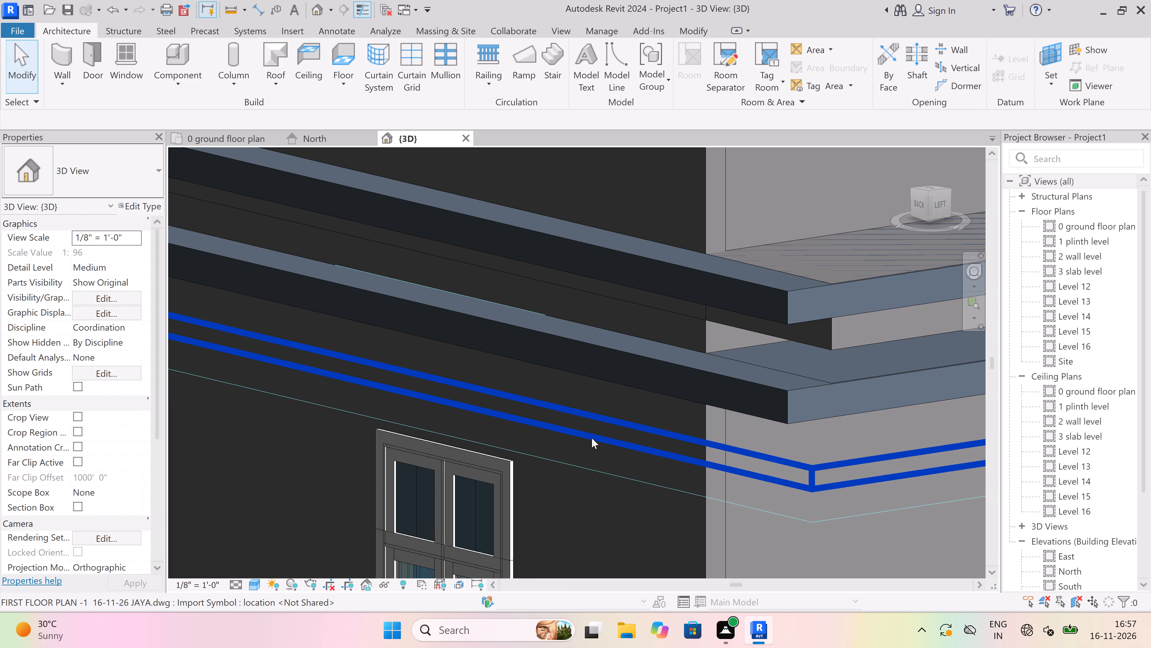
left_click(592, 438)
key("Delete")
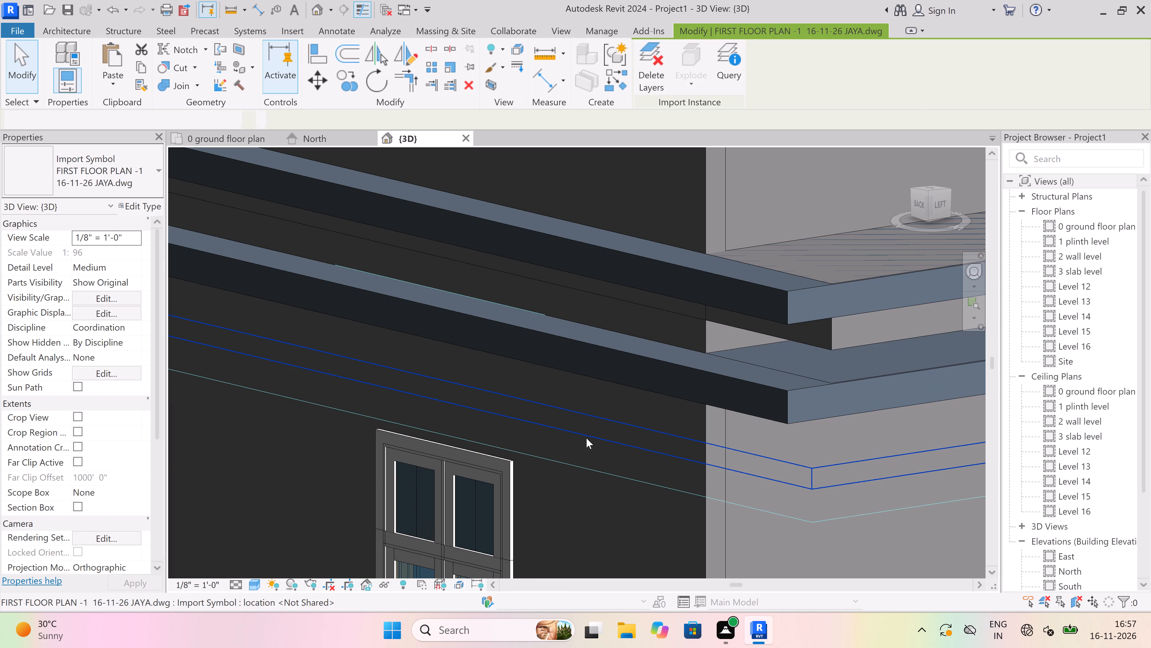
left_click(602, 438)
key("Delete")
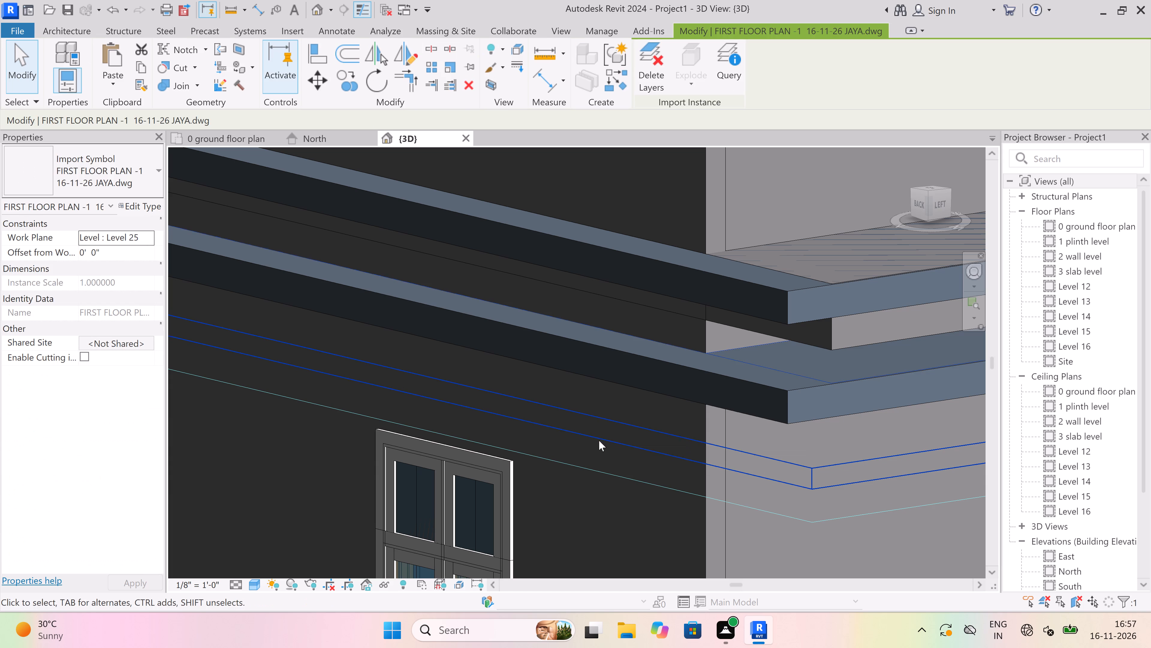
left_click(591, 471)
key("Delete")
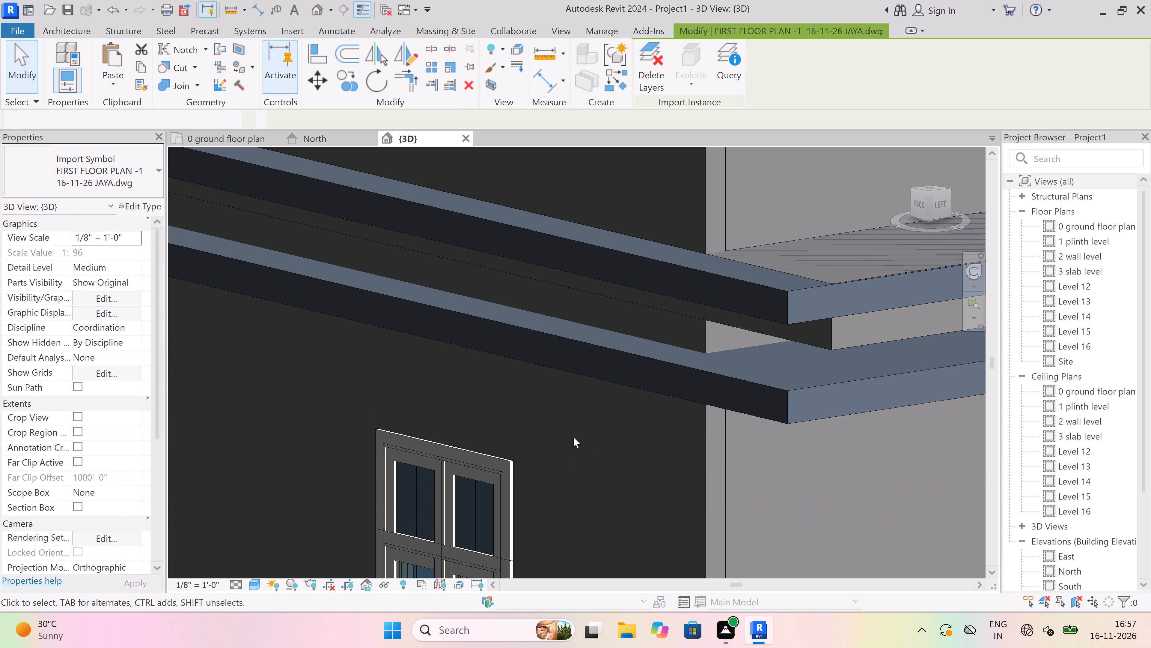
Examine the doubled slabs and remaining import outlines between the lower storeys in the 3D view.
scroll(571, 437, "down", 15)
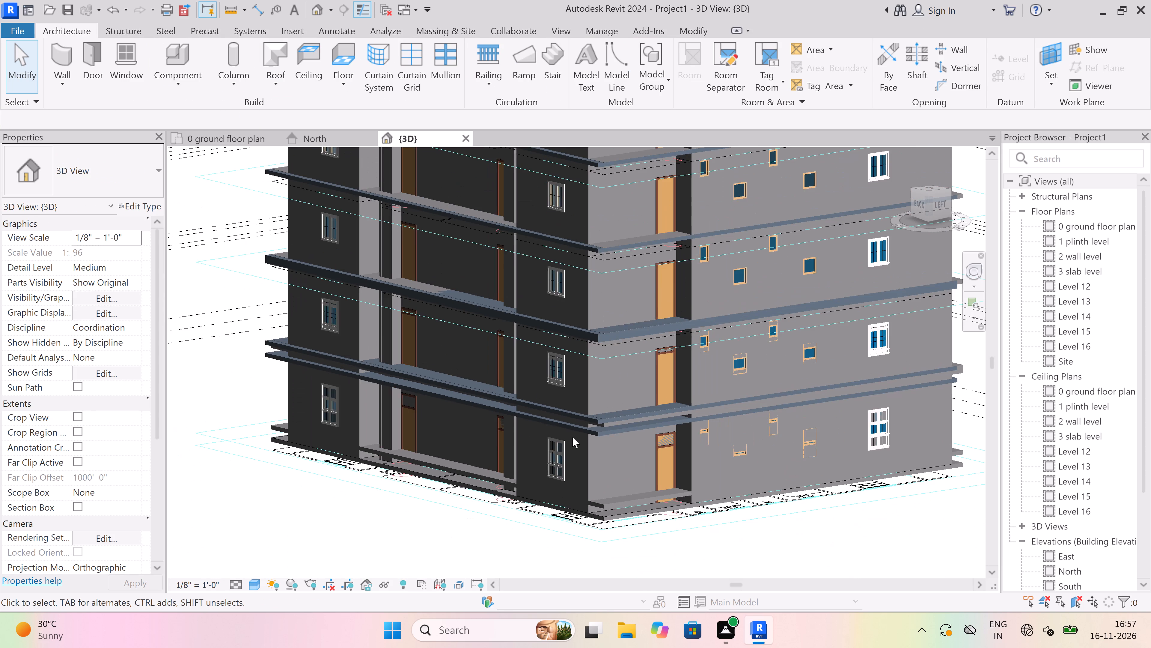
scroll(613, 358, "up", 3)
scroll(578, 327, "up", 3)
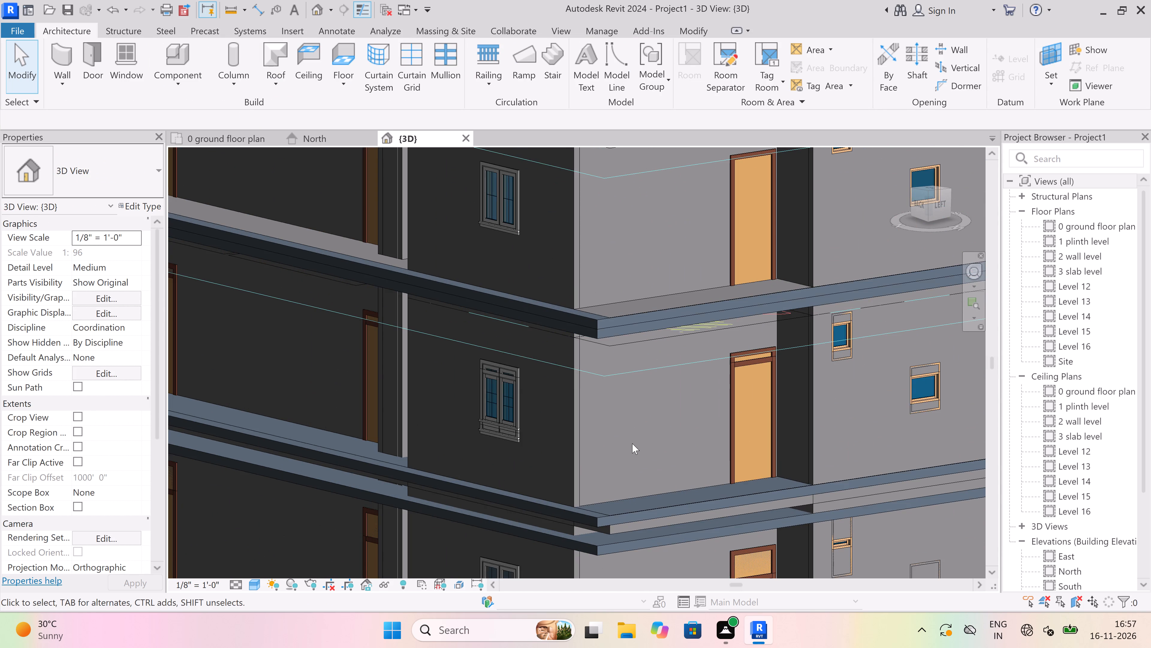
scroll(632, 443, "down", 6)
scroll(338, 462, "up", 3)
scroll(379, 387, "up", 3)
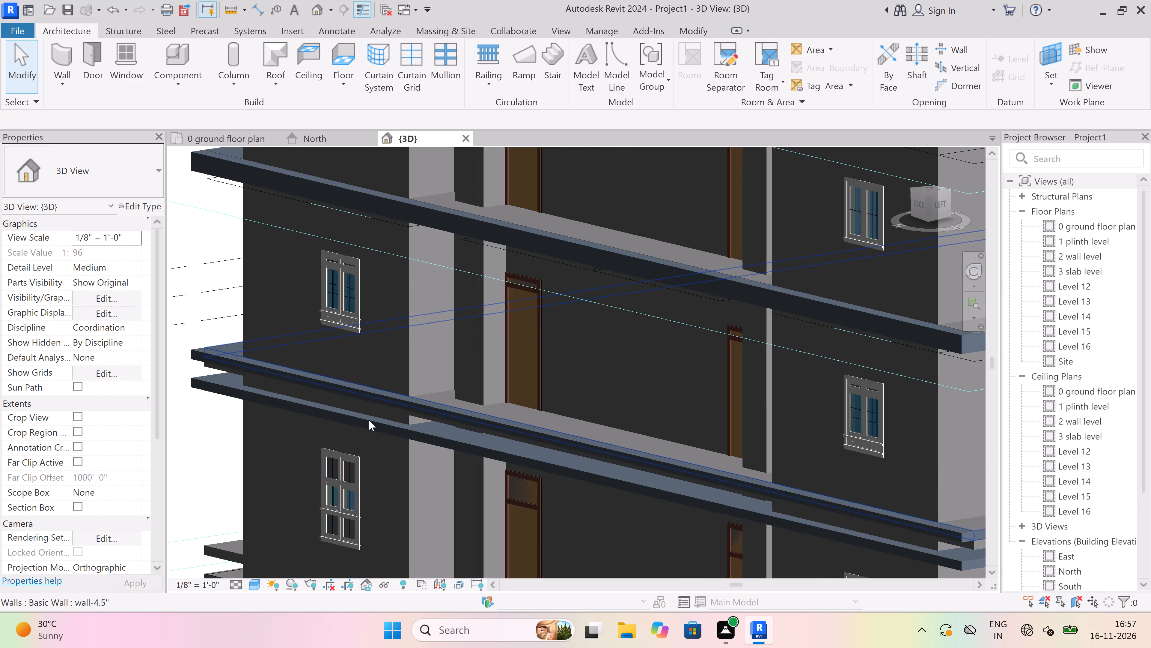
Examine the stacked storeys in the 3D view and North elevation, checking the doubled slabs and level lines between them.
scroll(367, 361, "down", 4)
scroll(342, 448, "up", 3)
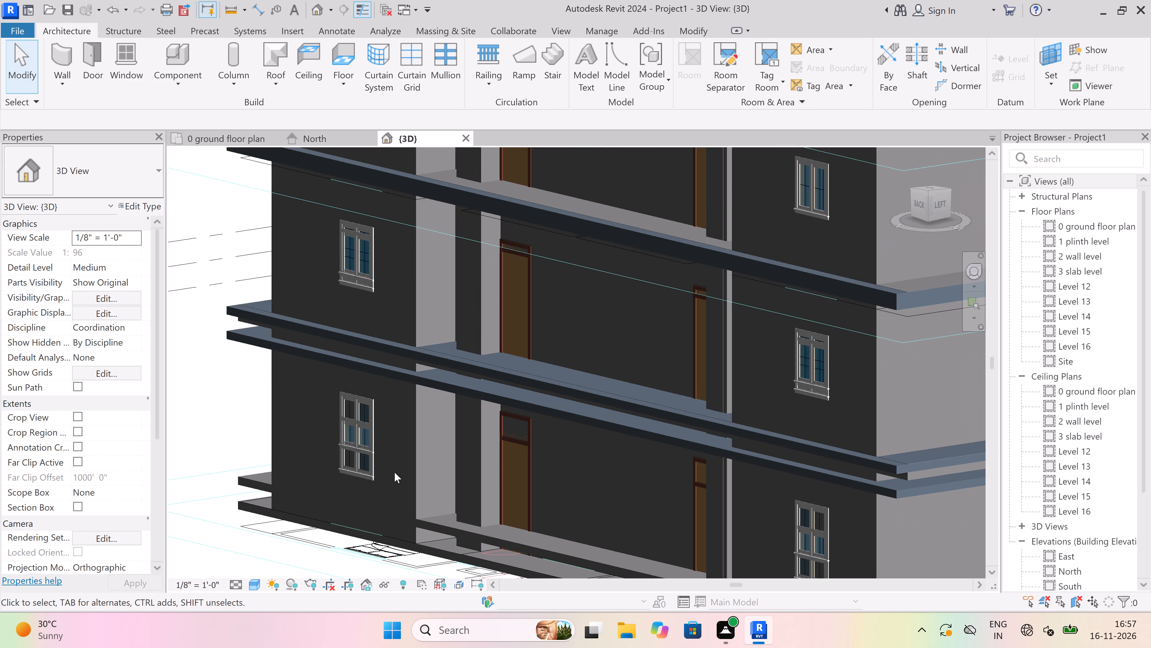
scroll(397, 459, "down", 6)
scroll(499, 565, "up", 4)
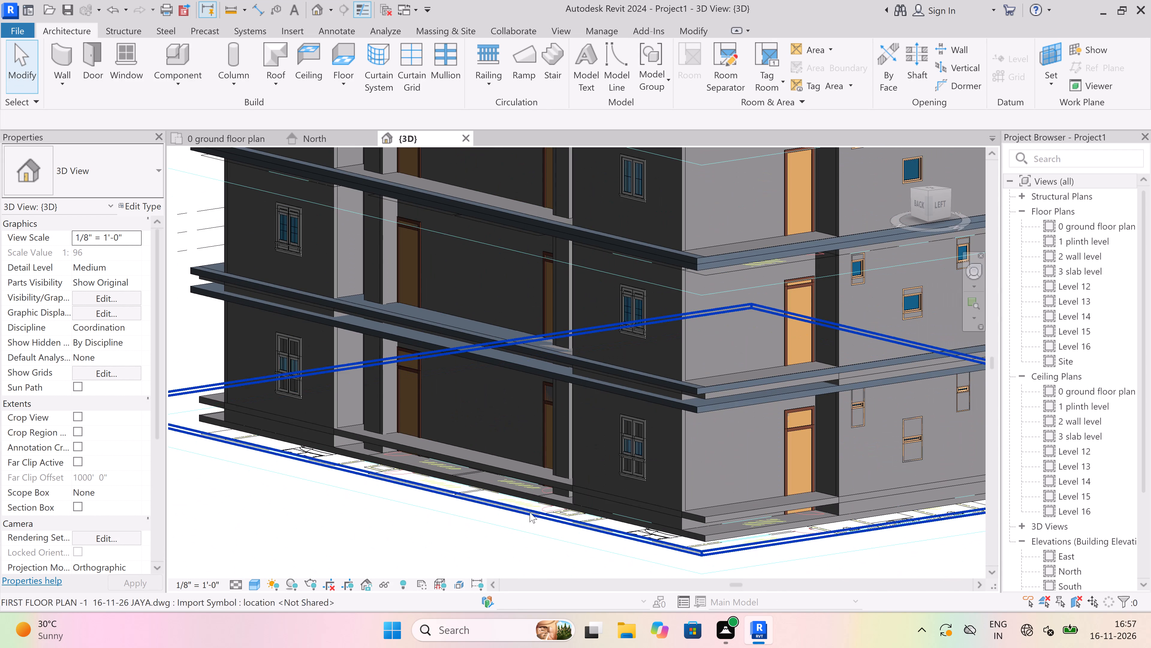
scroll(543, 495, "down", 7)
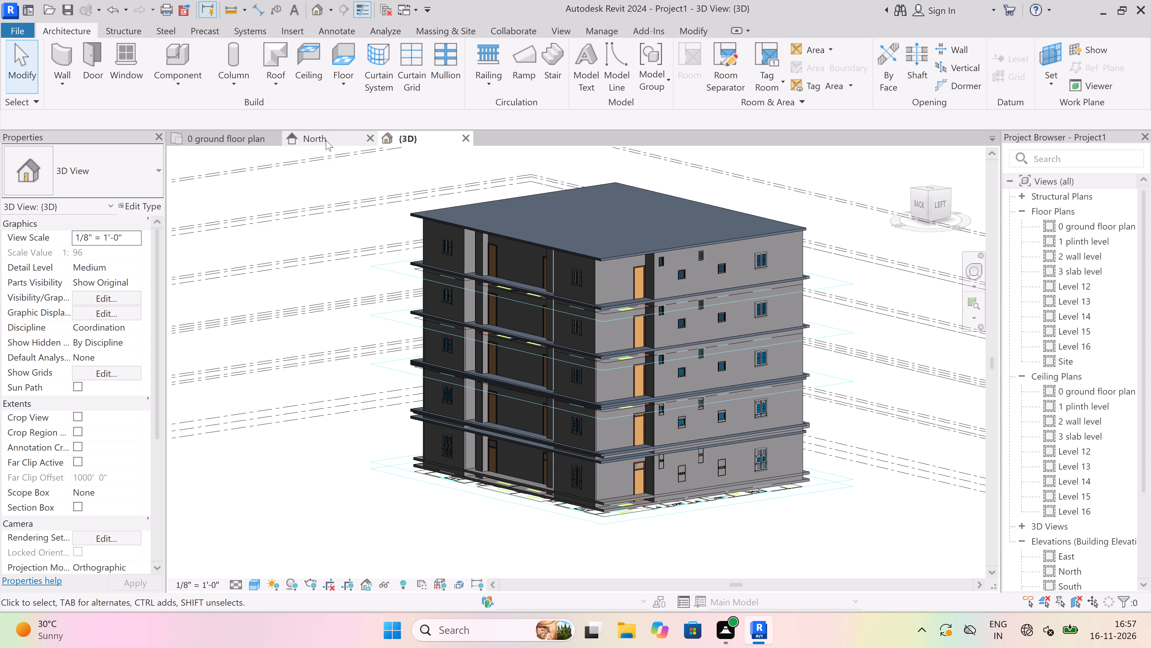
left_click(326, 132)
scroll(565, 289, "up", 4)
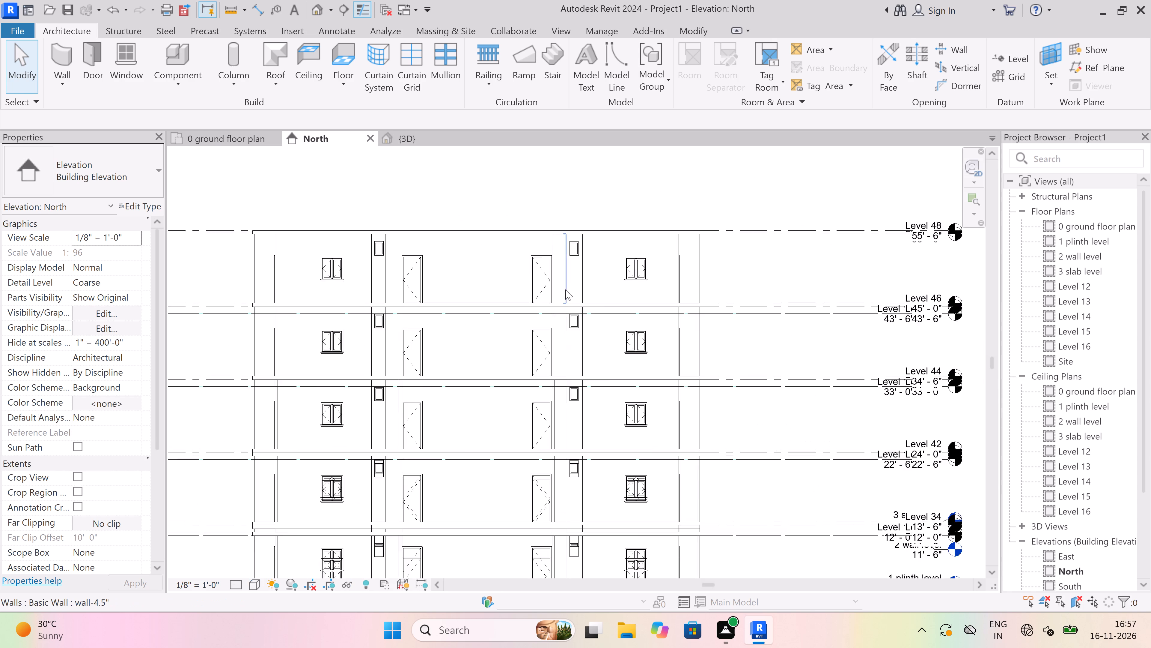
scroll(565, 289, "up", 3)
scroll(707, 255, "down", 5)
scroll(755, 304, "up", 1)
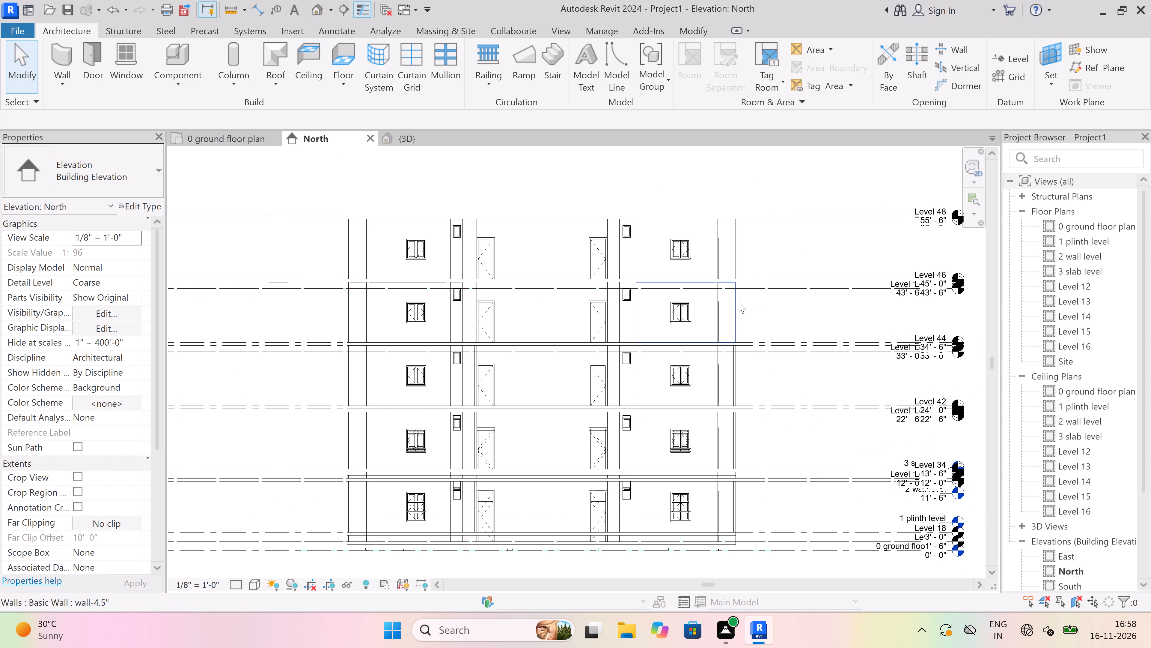
scroll(749, 198, "down", 1)
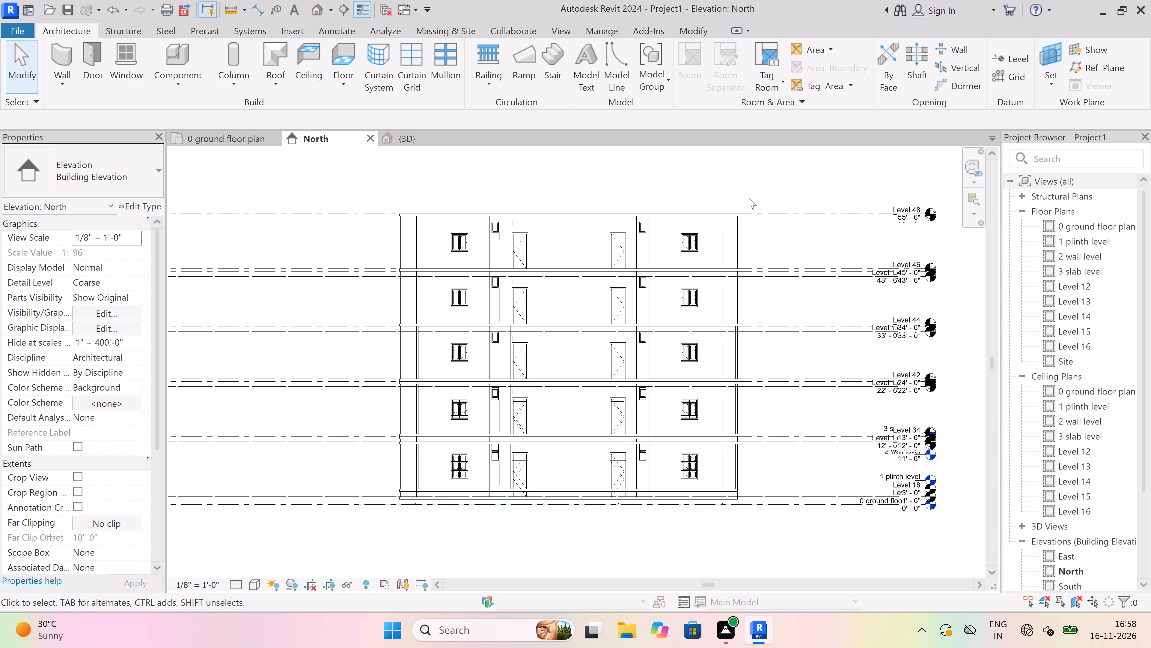
scroll(743, 271, "up", 6)
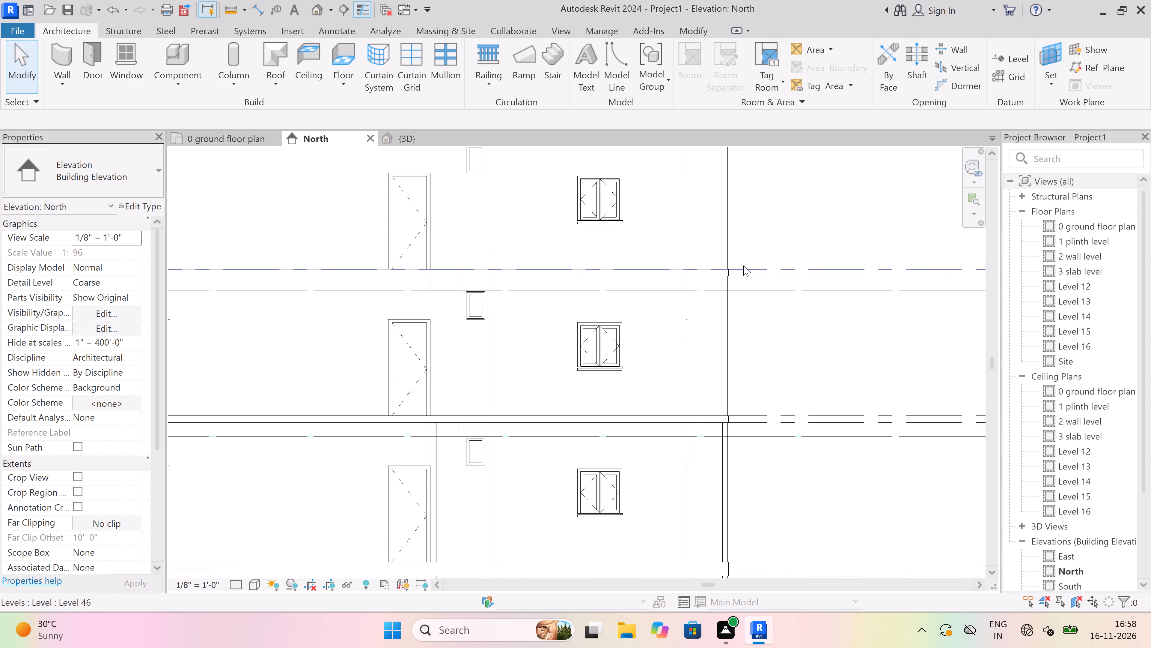
scroll(743, 265, "up", 4)
scroll(743, 265, "down", 9)
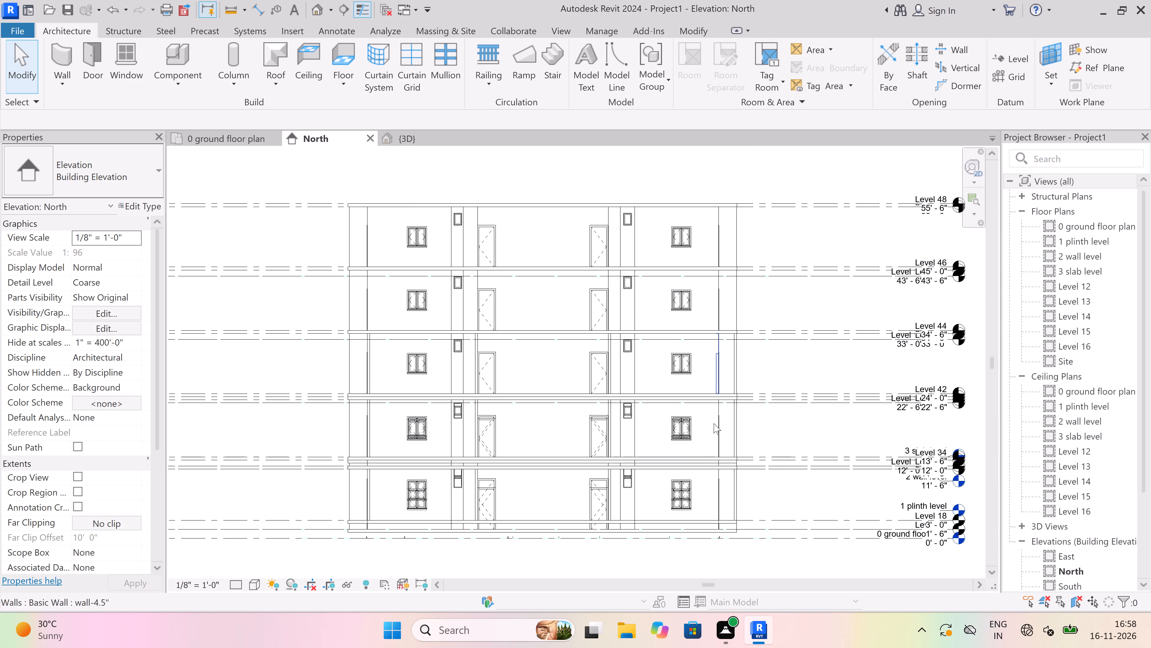
Undo the DWG import deletions and the aligned paste of the storey, going back to the single-storey building.
key("ctrl+z")
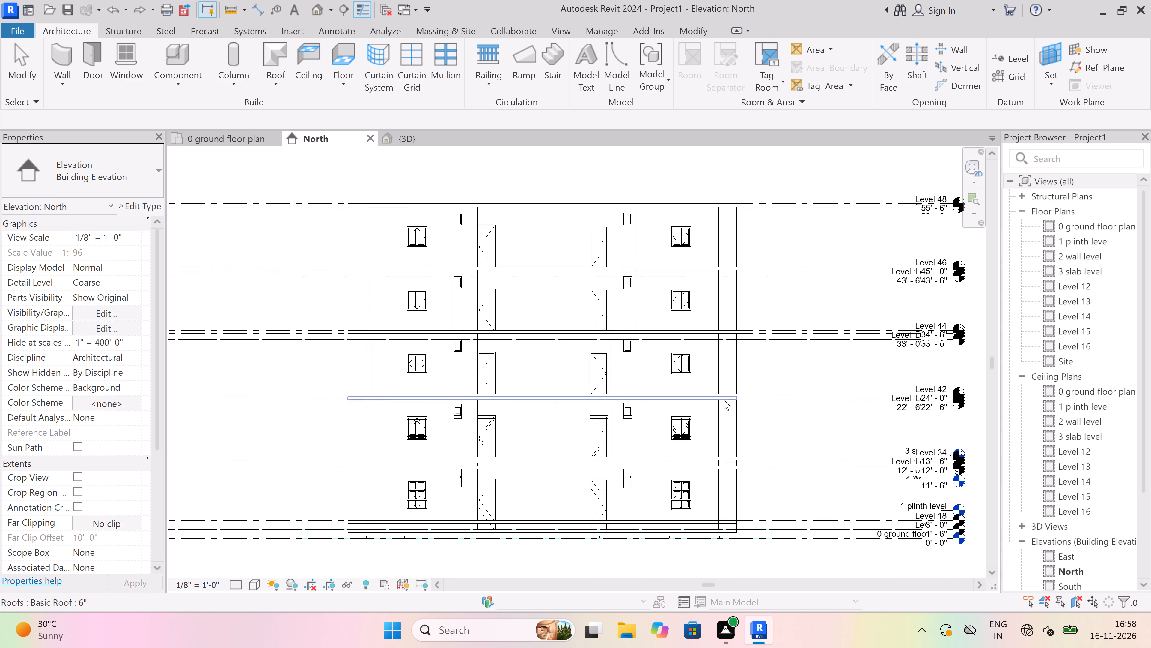
key("ctrl+z")
key("ctrl+z")
key("ctrl+z")
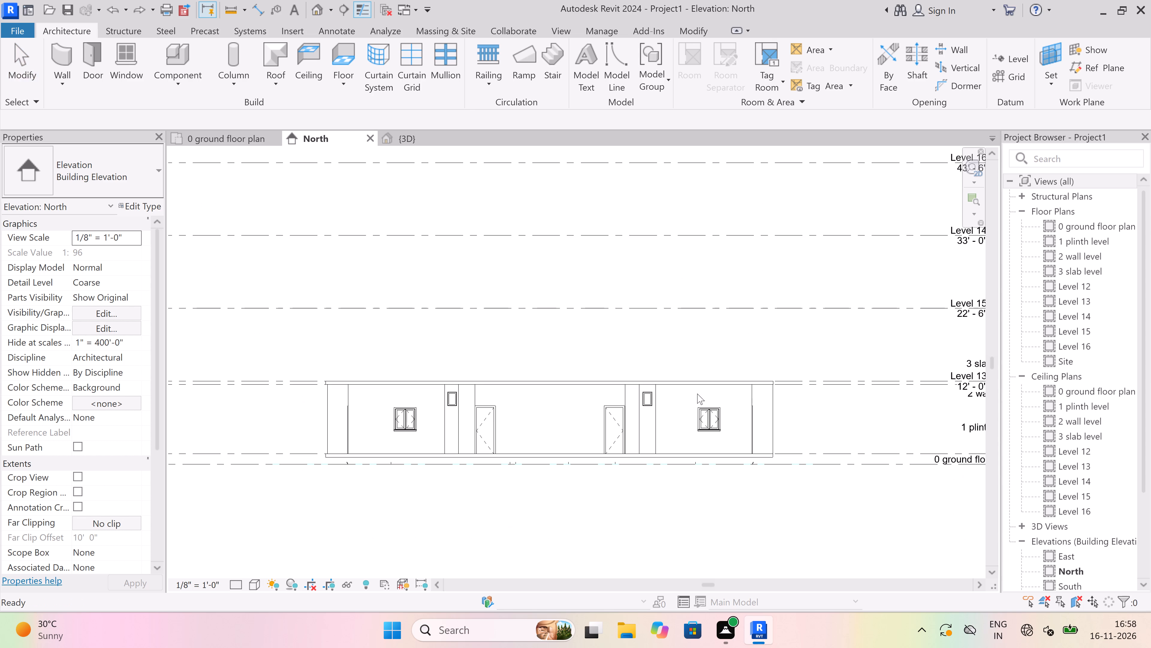
scroll(618, 383, "down", 3)
key("Escape")
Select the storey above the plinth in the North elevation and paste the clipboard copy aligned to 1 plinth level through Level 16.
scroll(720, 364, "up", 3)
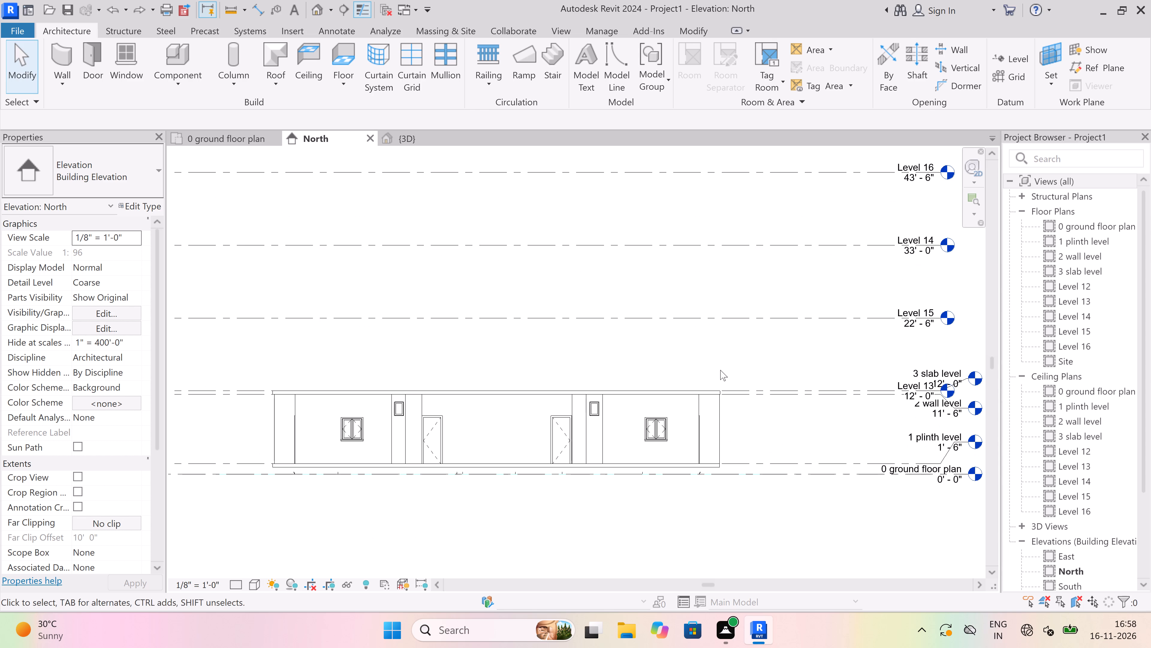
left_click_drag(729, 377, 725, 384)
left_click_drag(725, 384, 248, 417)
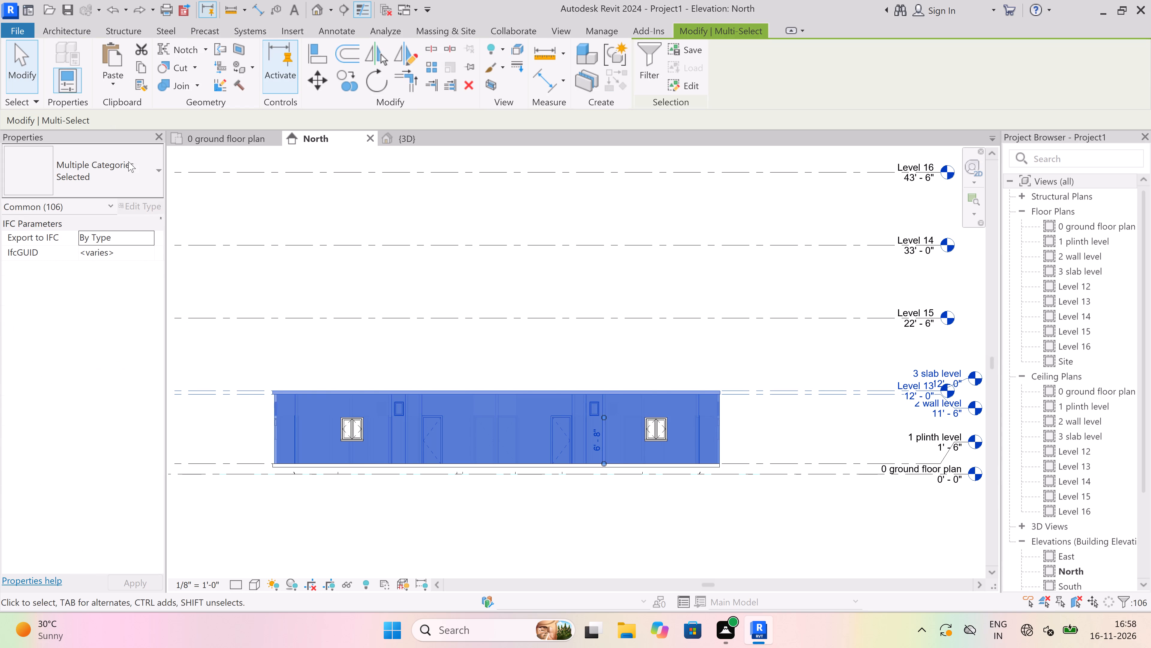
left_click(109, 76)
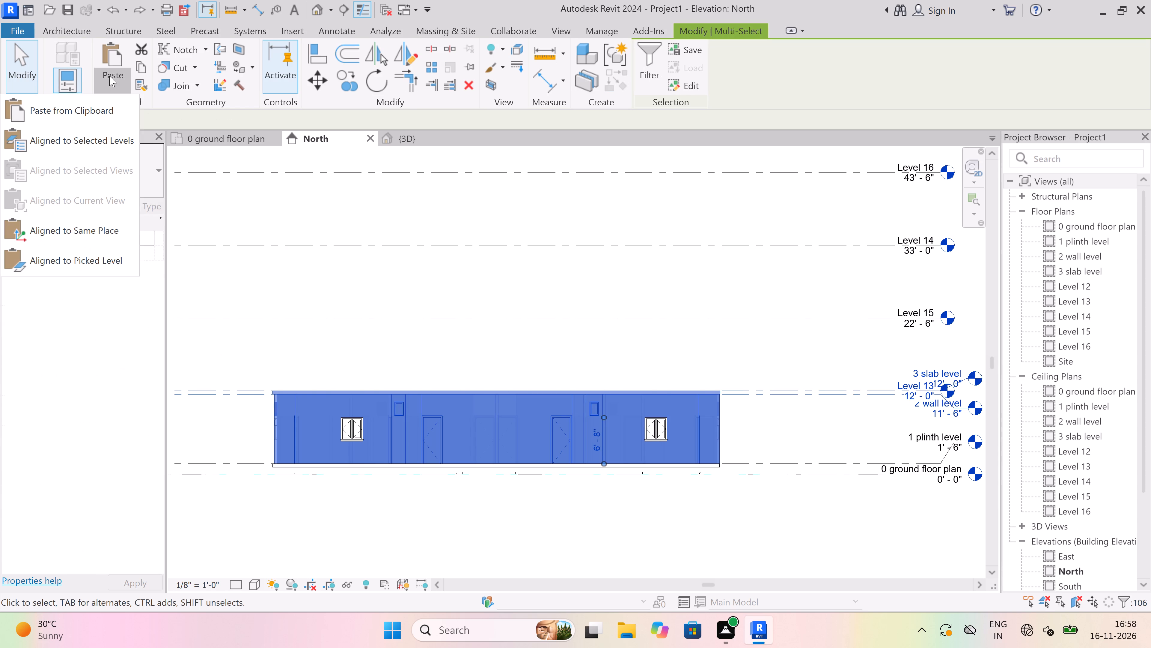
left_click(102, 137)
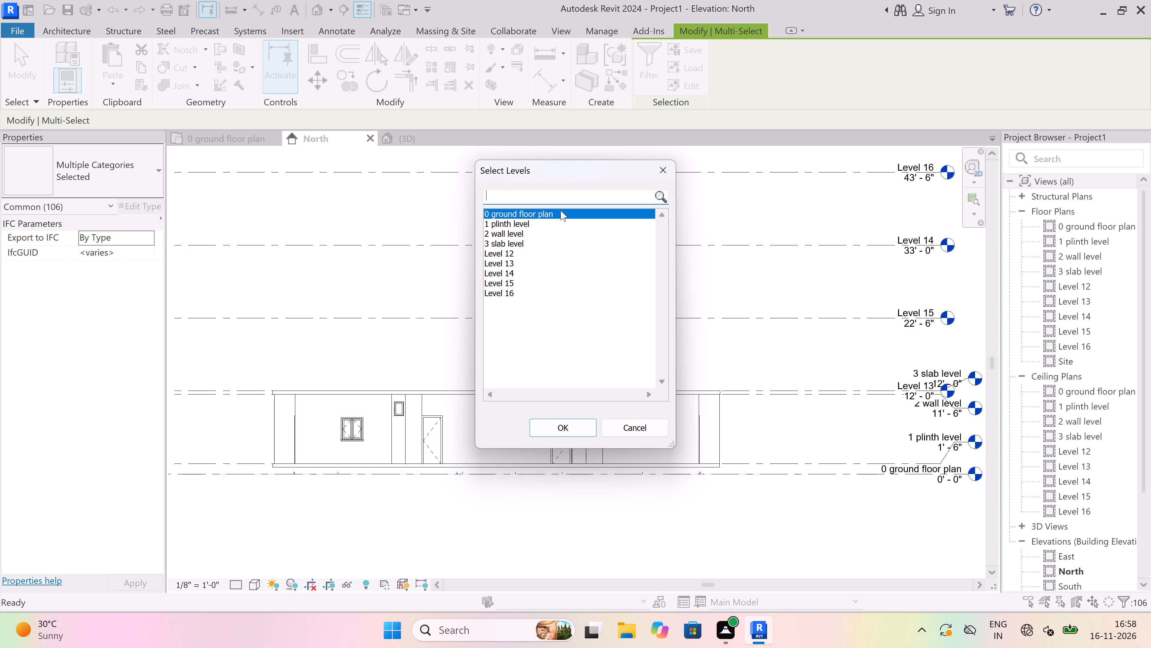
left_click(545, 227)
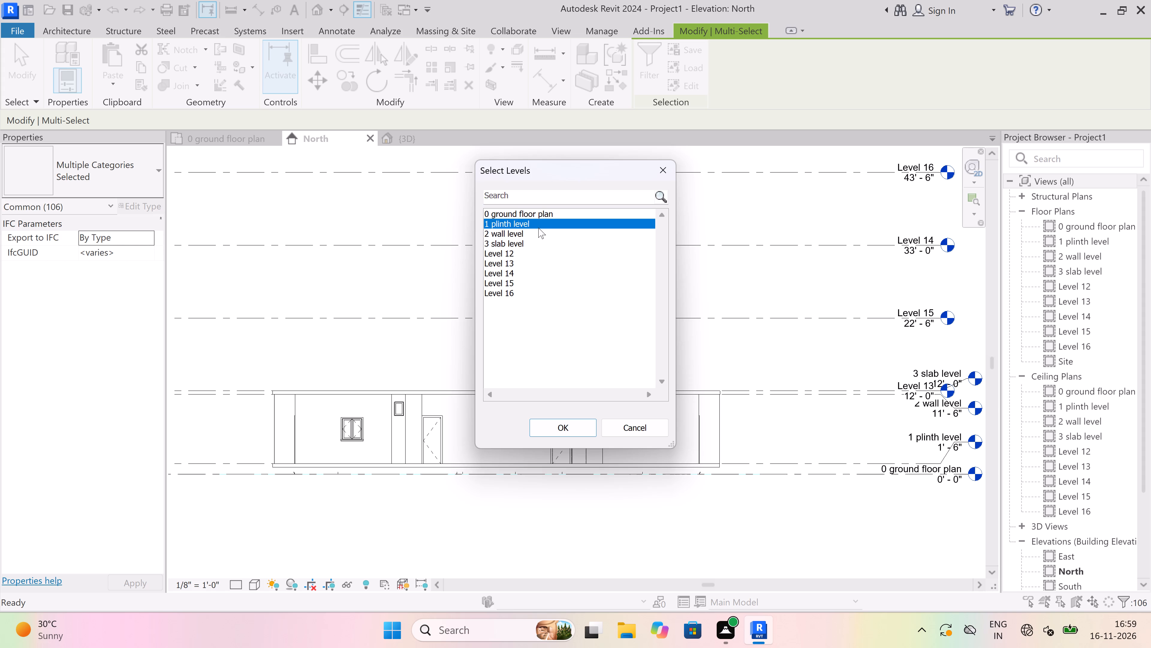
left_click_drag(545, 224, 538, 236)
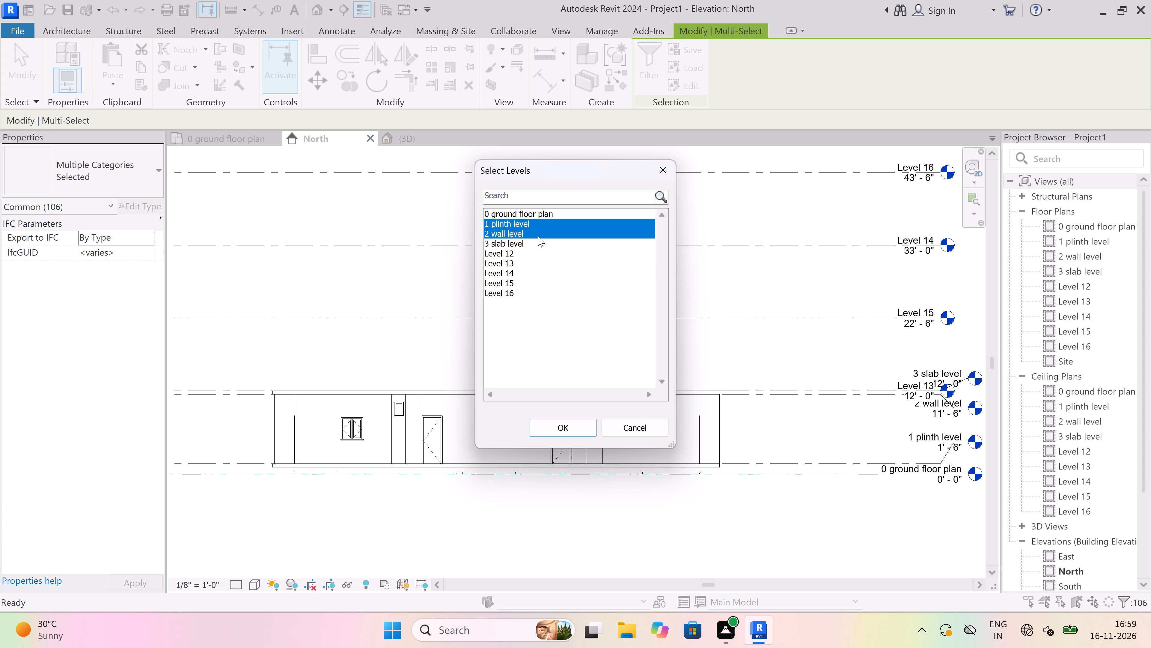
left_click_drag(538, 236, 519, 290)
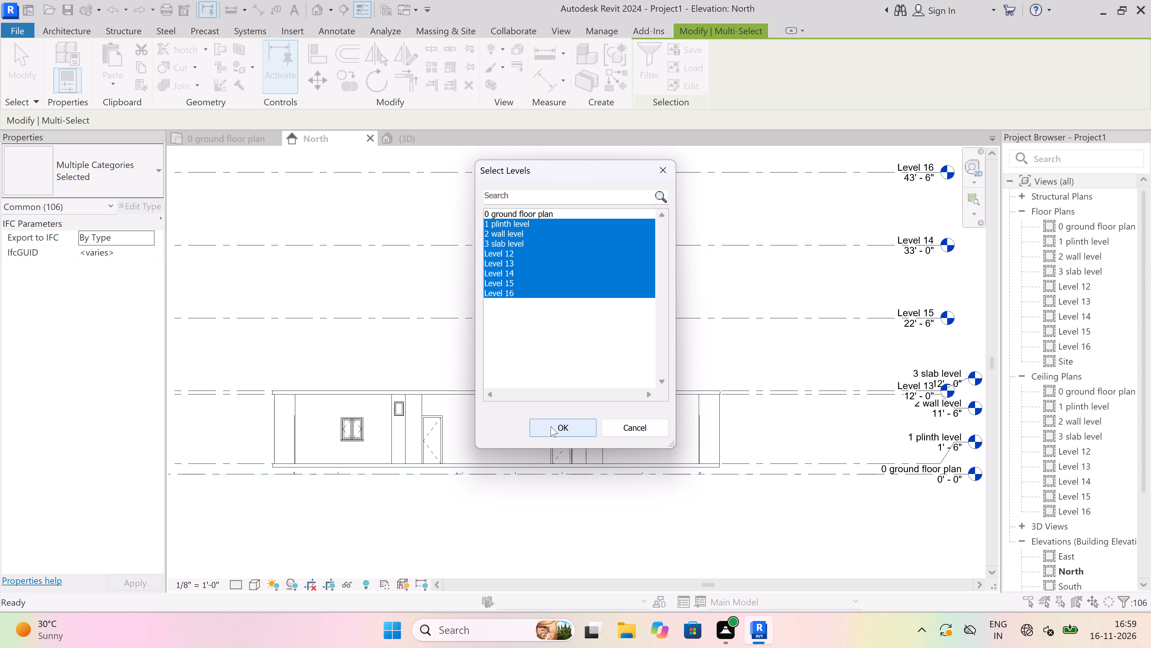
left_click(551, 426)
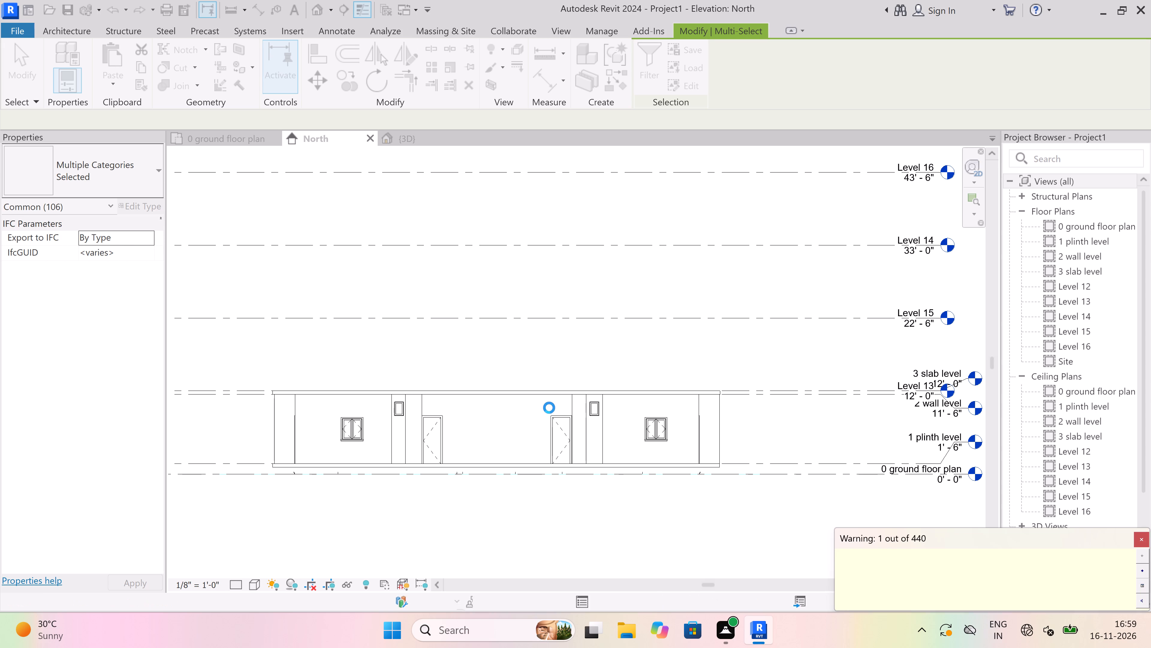
Examine the pasted storeys in the North elevation, the 3D view and the 0 ground floor plan.
scroll(549, 406, "down", 3)
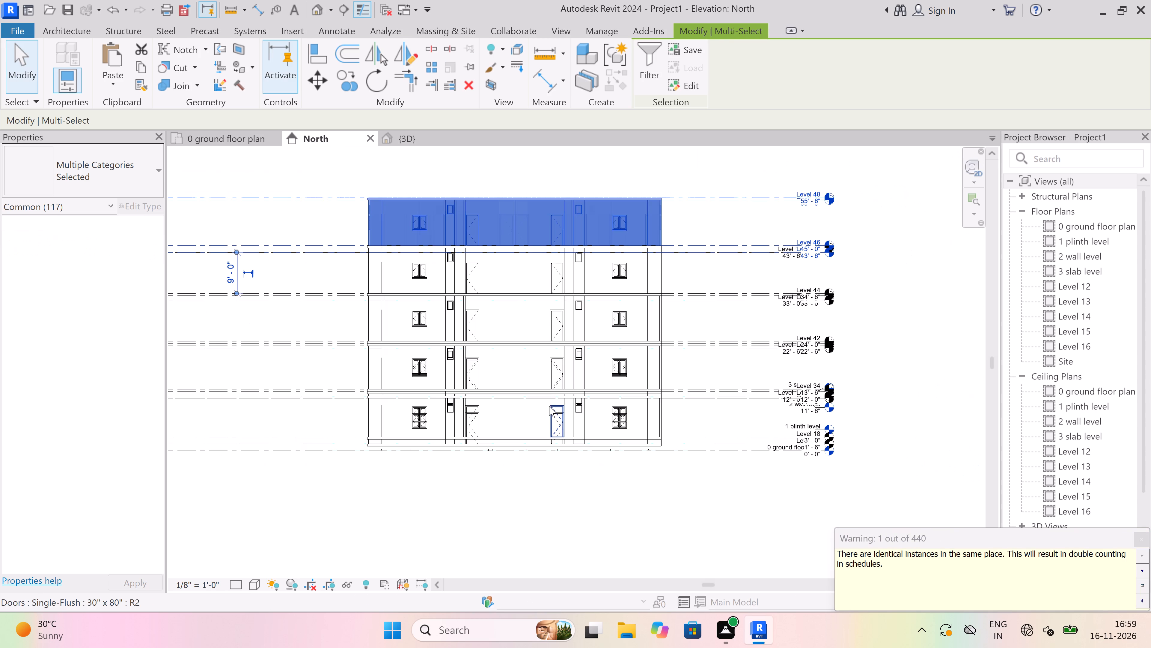
scroll(501, 352, "up", 2)
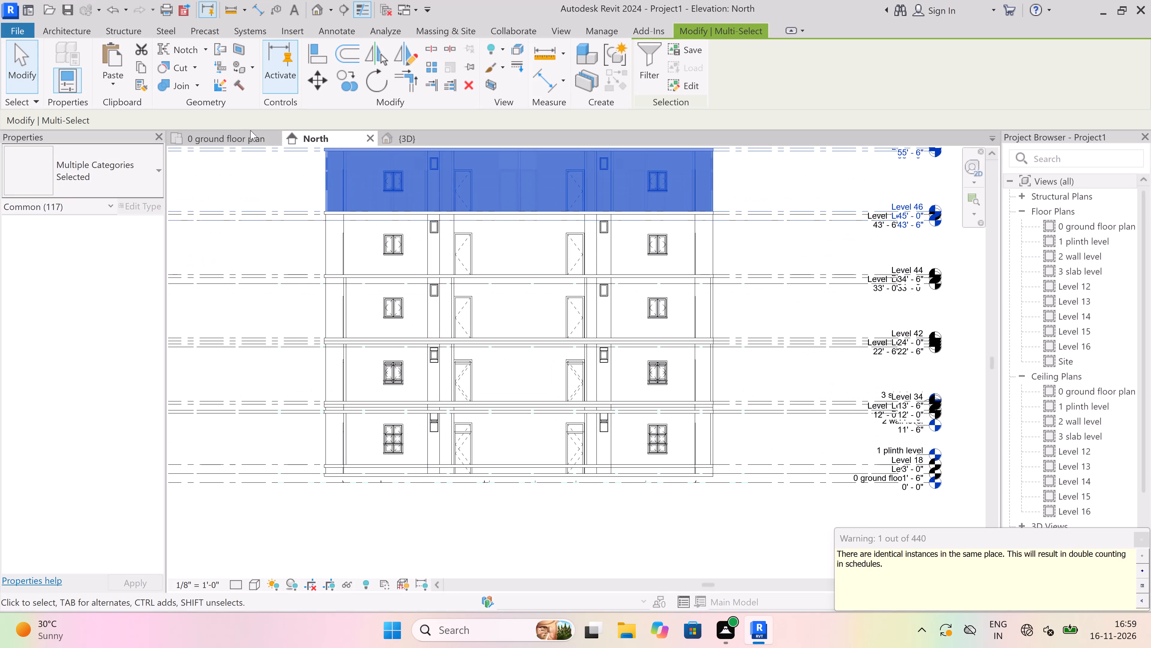
left_click(418, 140)
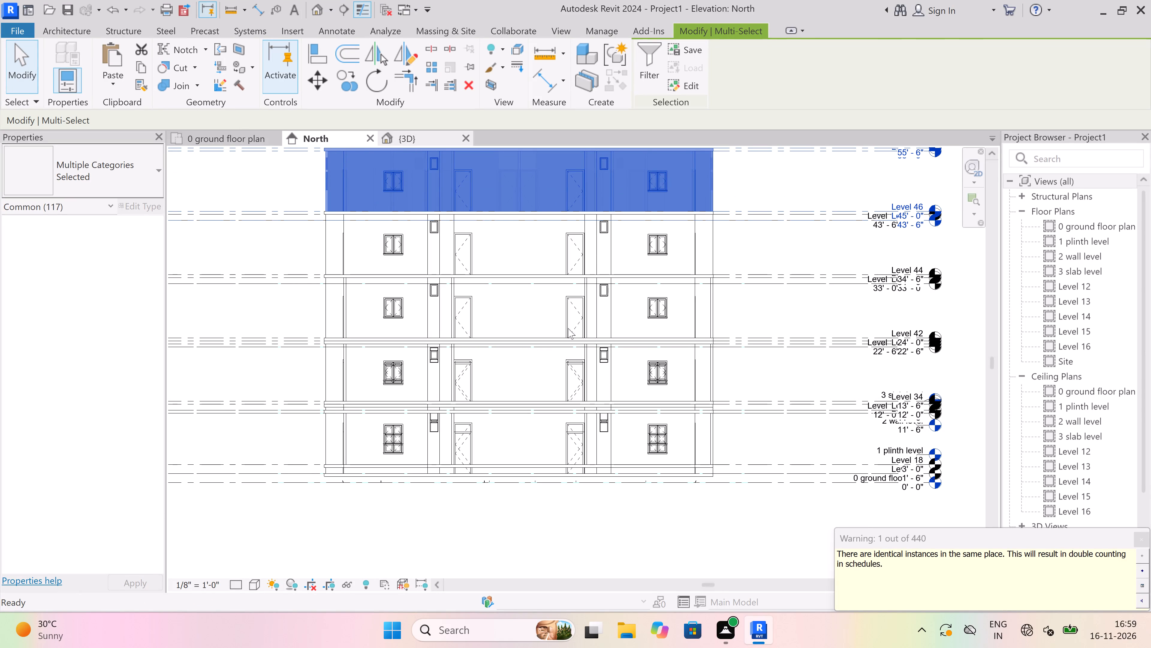
scroll(540, 392, "down", 9)
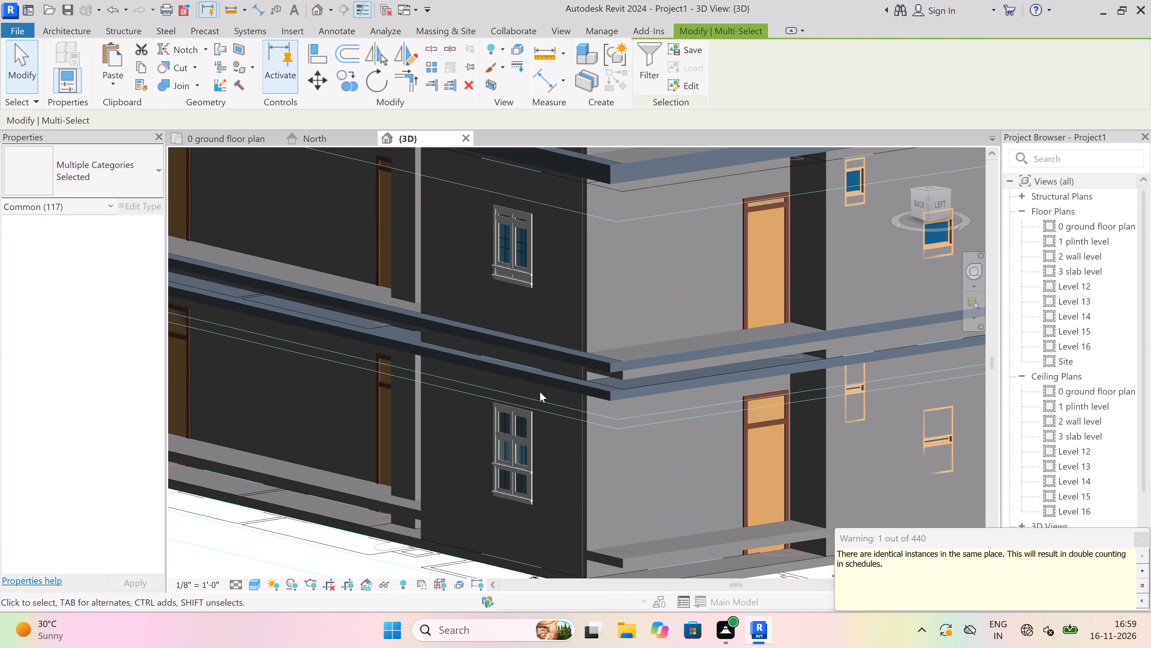
scroll(540, 392, "down", 4)
scroll(540, 392, "up", 2)
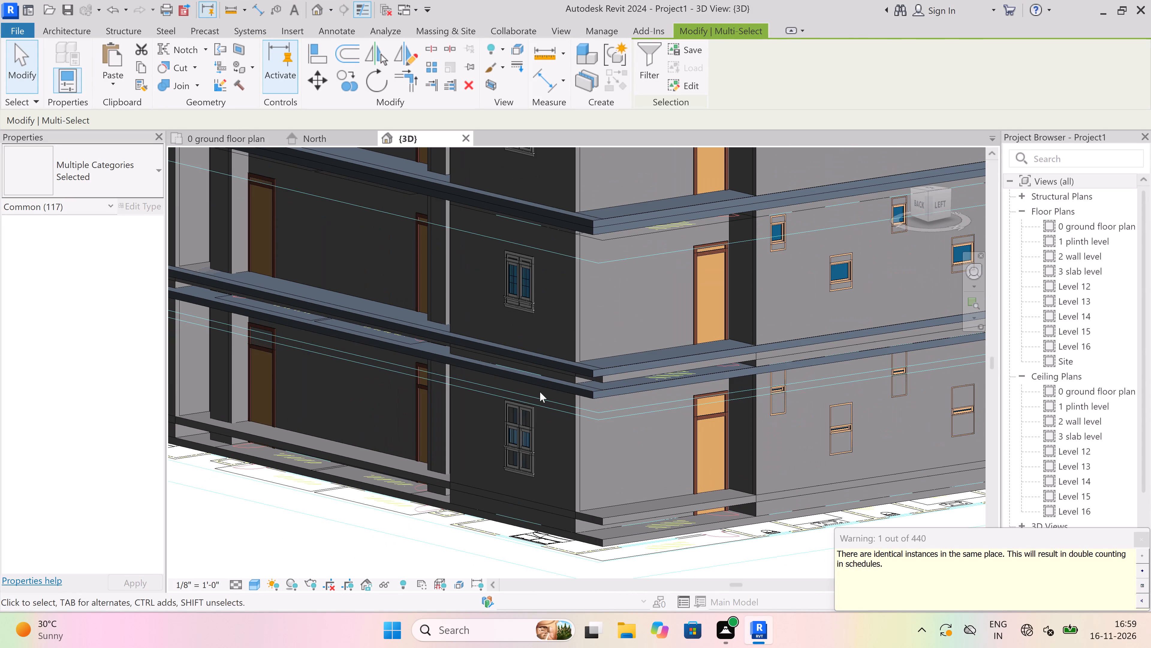
left_click(217, 139)
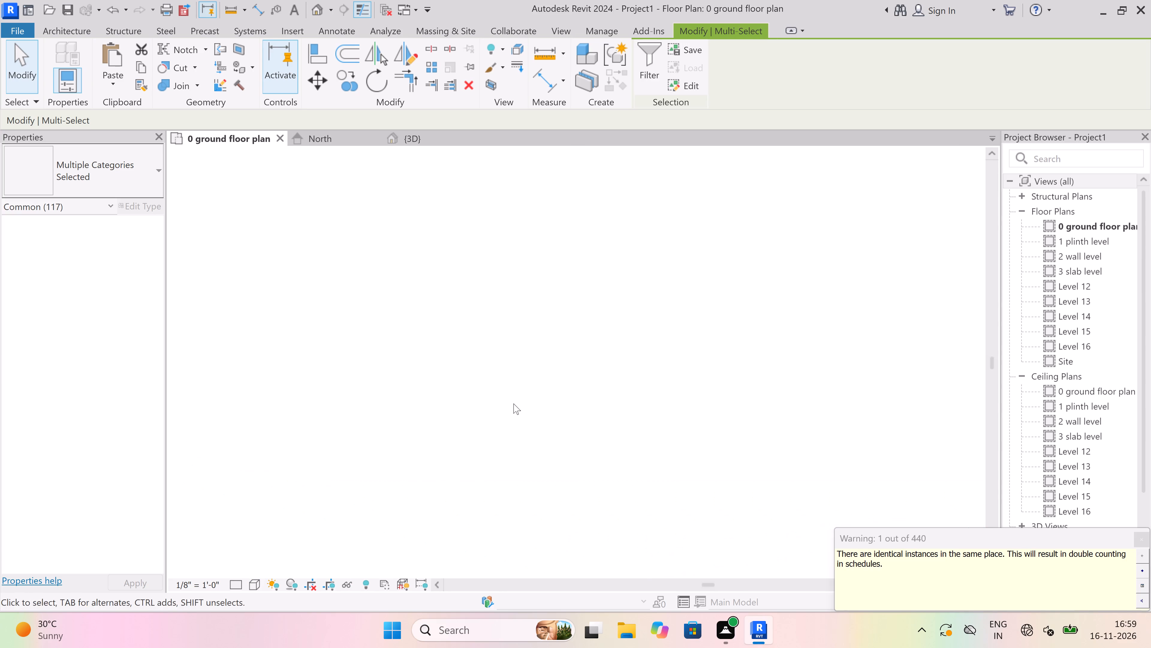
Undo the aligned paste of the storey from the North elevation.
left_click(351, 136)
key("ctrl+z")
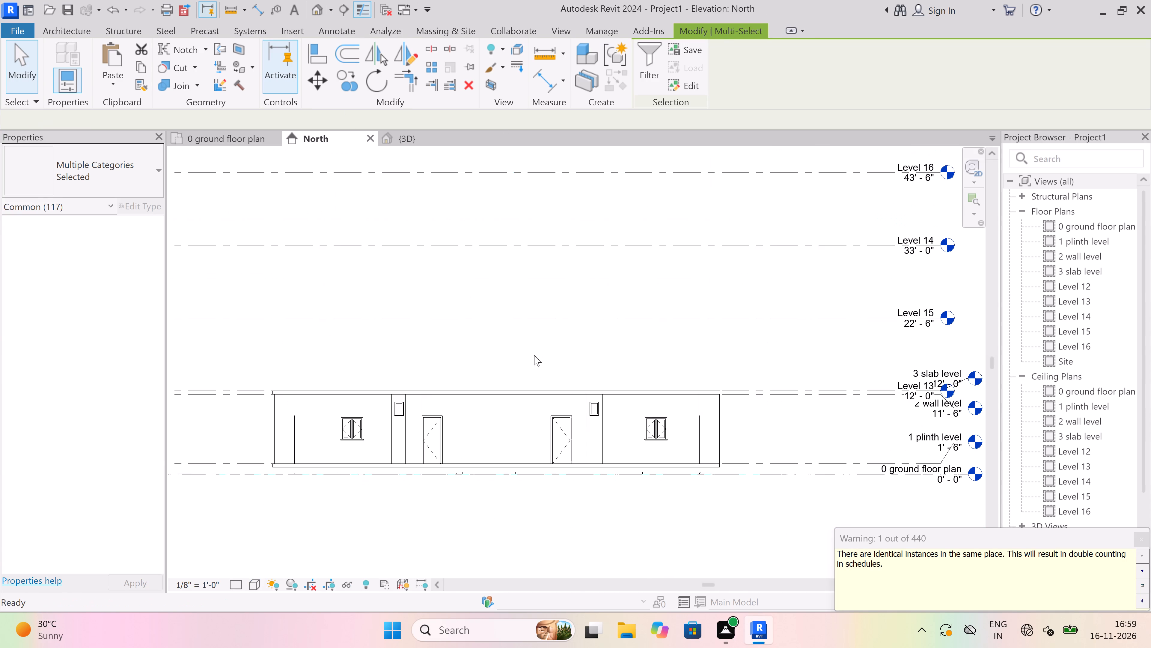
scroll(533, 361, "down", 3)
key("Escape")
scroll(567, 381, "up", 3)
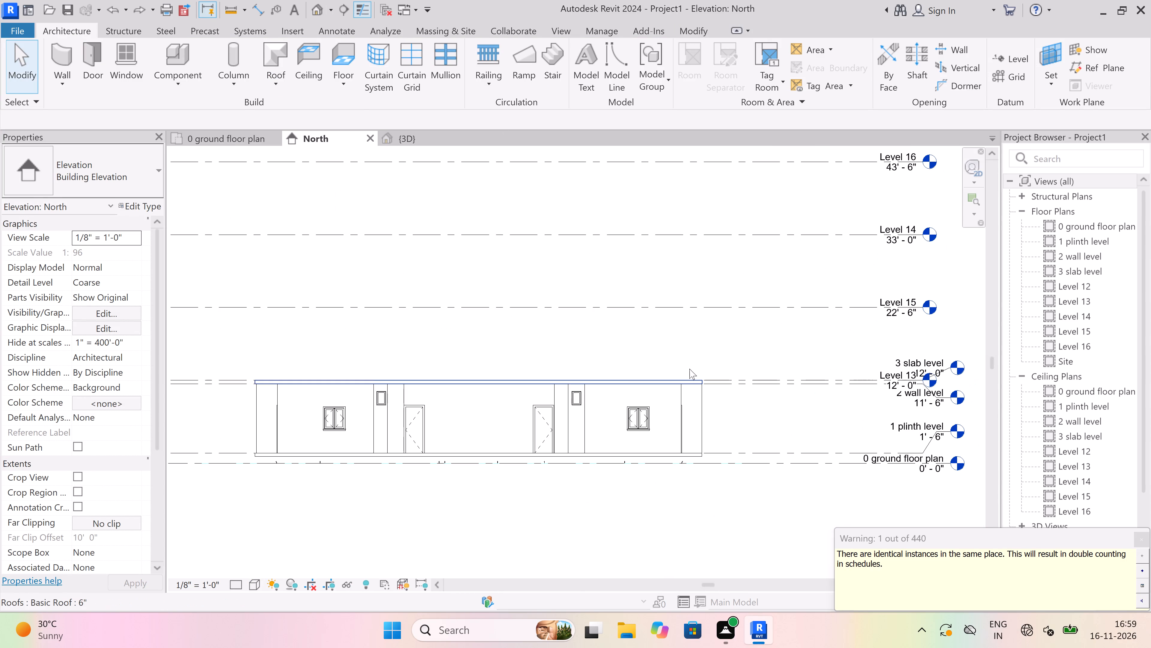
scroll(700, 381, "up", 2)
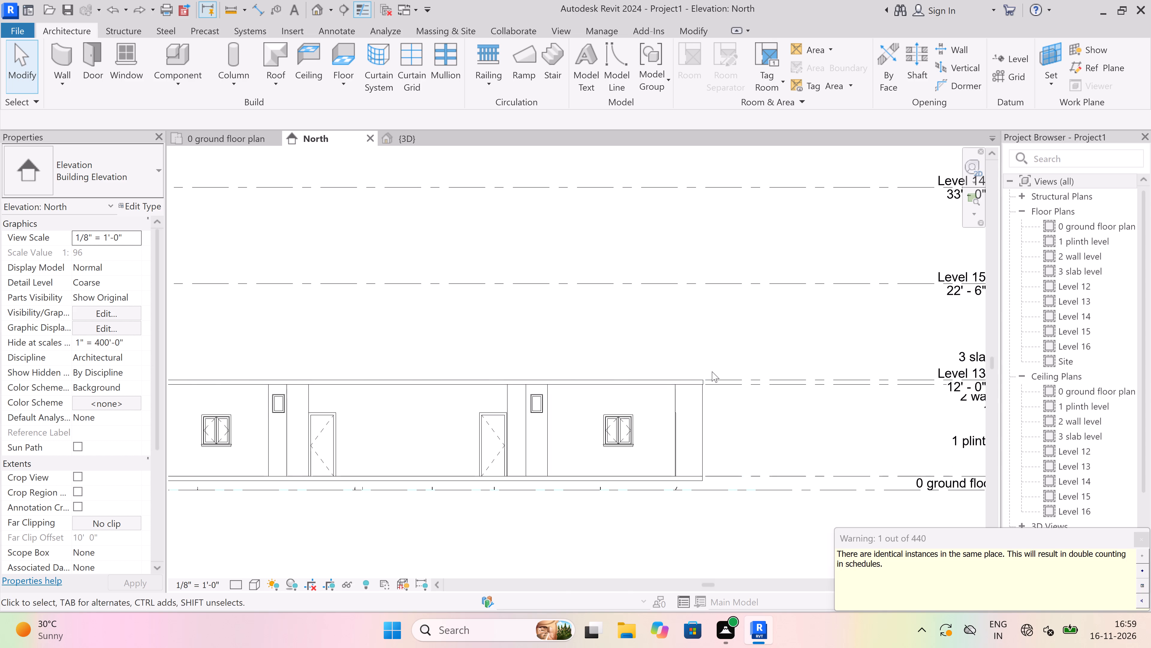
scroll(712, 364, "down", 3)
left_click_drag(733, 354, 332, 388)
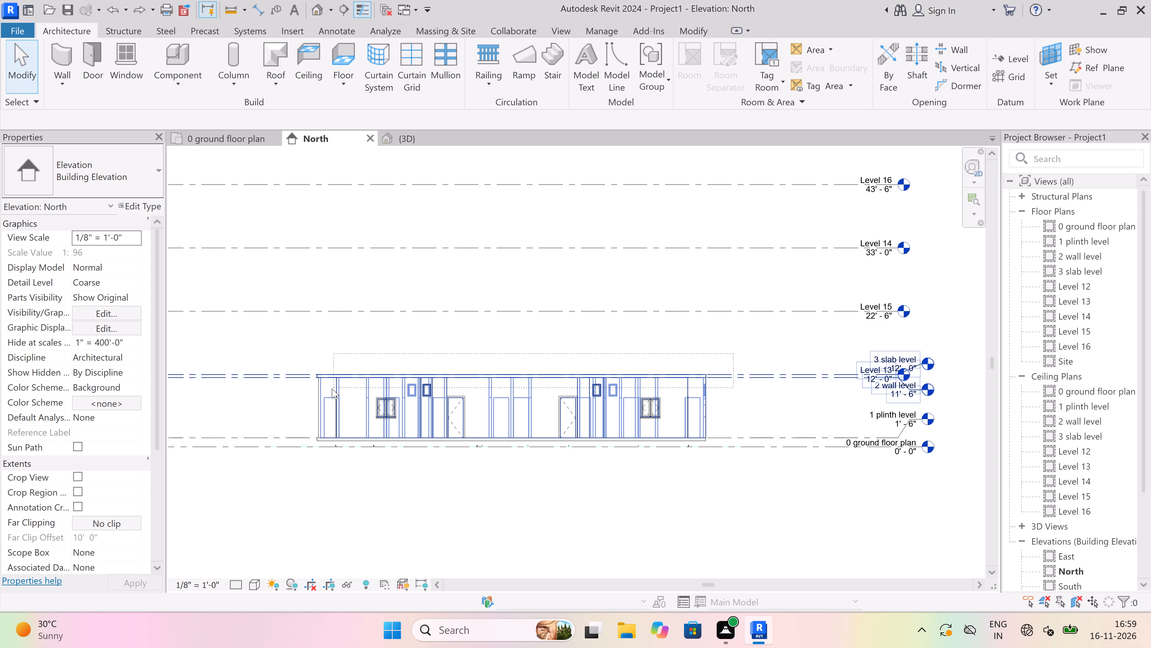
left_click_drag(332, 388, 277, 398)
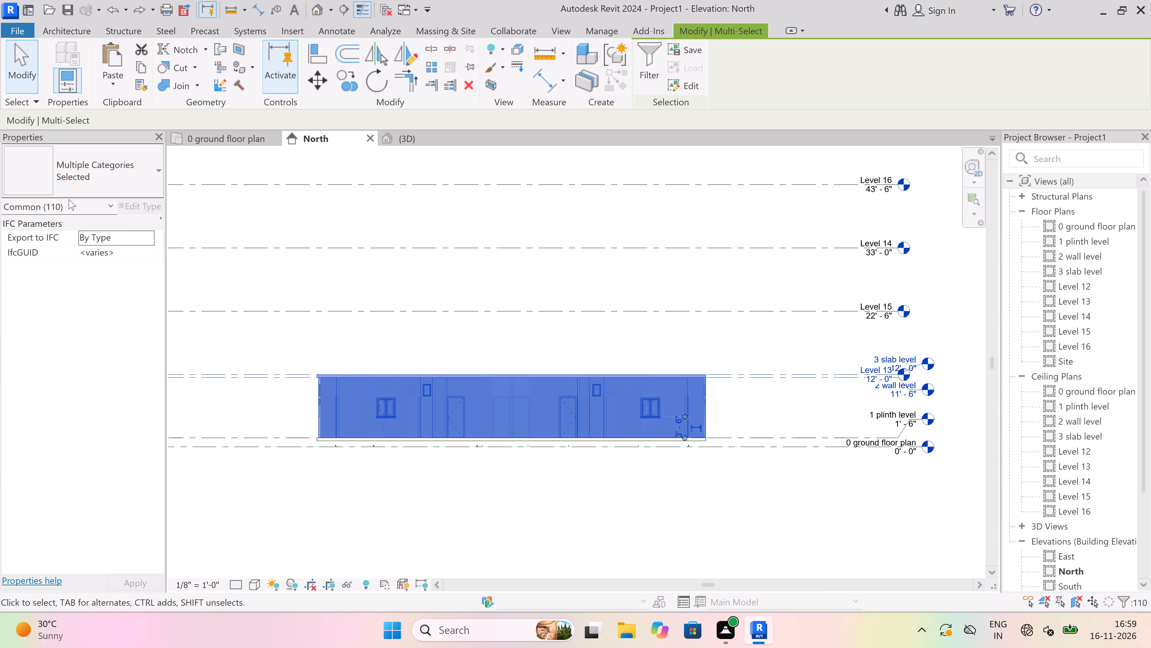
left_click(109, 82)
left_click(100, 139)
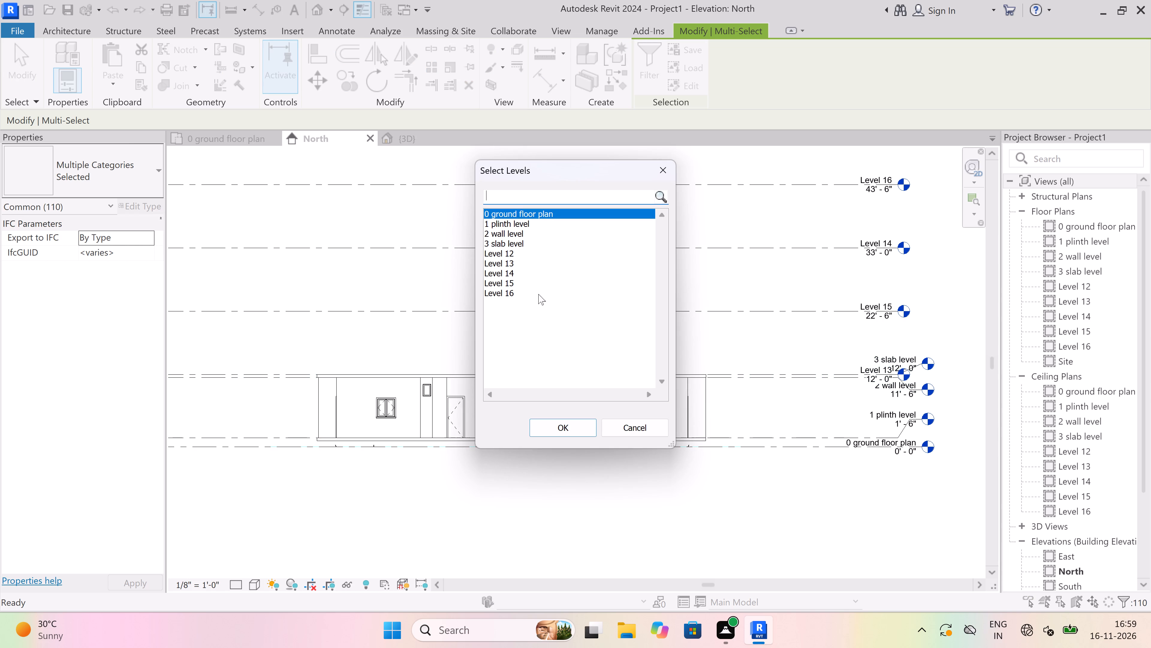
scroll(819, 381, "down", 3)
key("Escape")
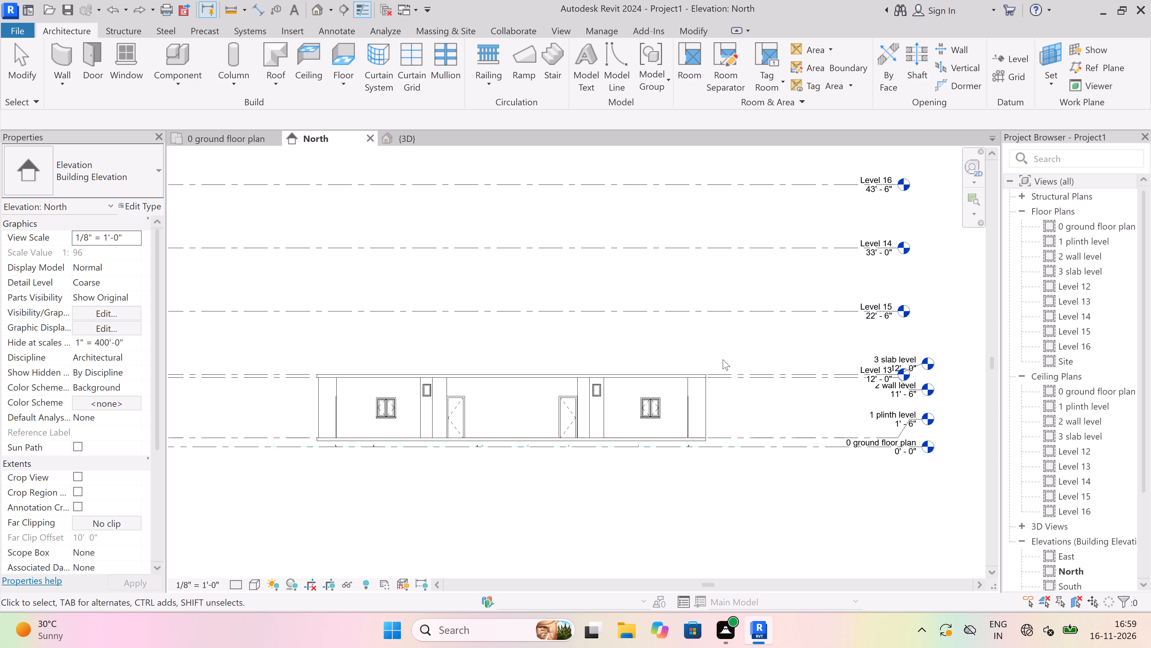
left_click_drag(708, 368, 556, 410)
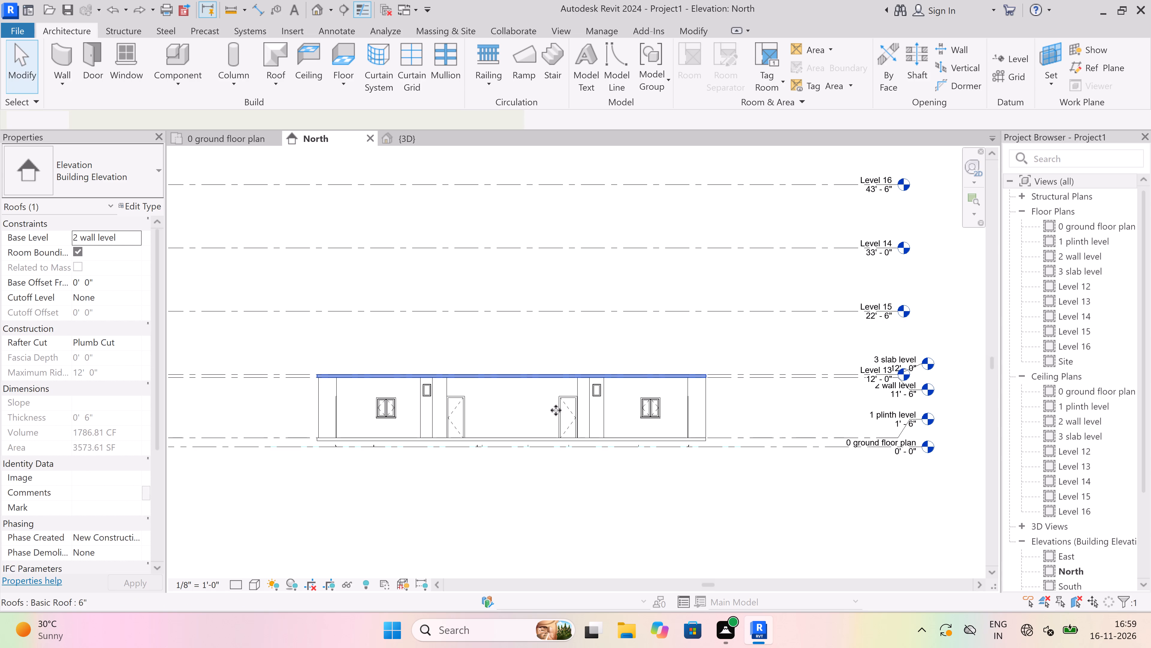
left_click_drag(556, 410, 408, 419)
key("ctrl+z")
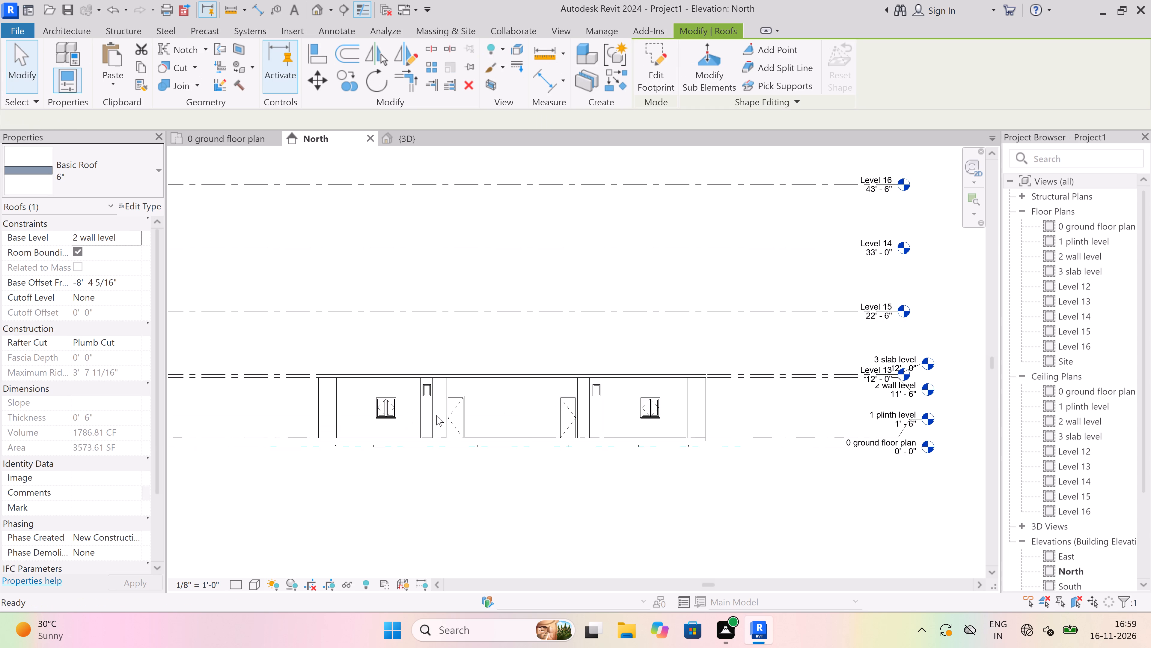
Select the storey above the plinth in the North elevation and paste the clipboard copy aligned to Level 12 through Level 16.
left_click_drag(739, 341, 370, 408)
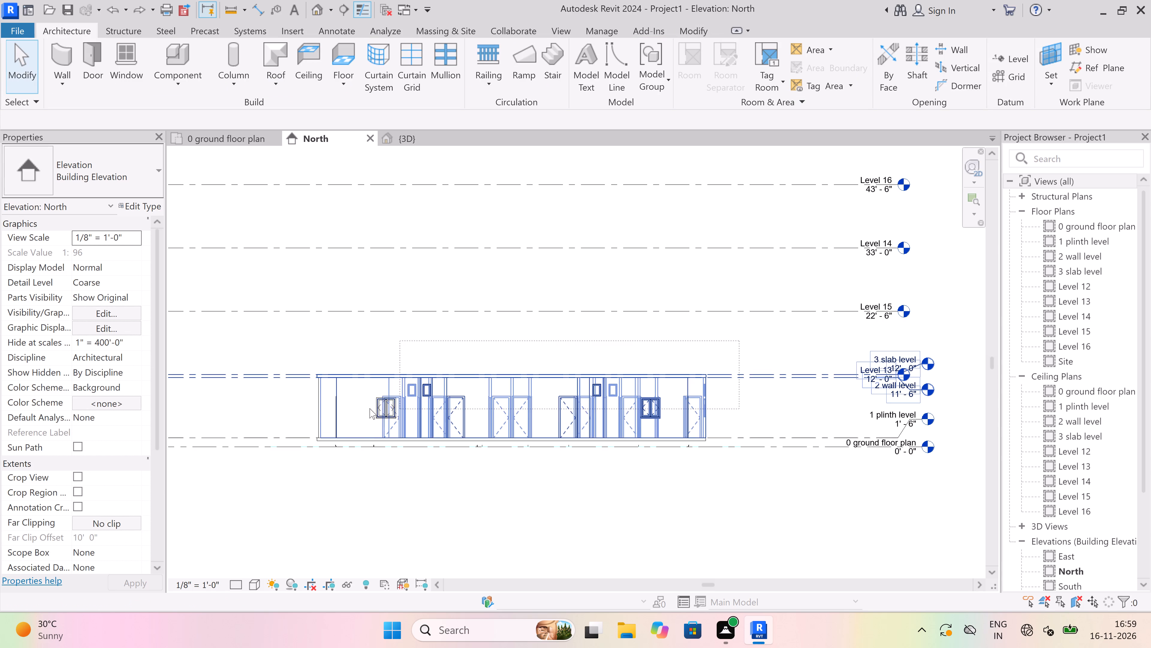
left_click_drag(370, 408, 280, 410)
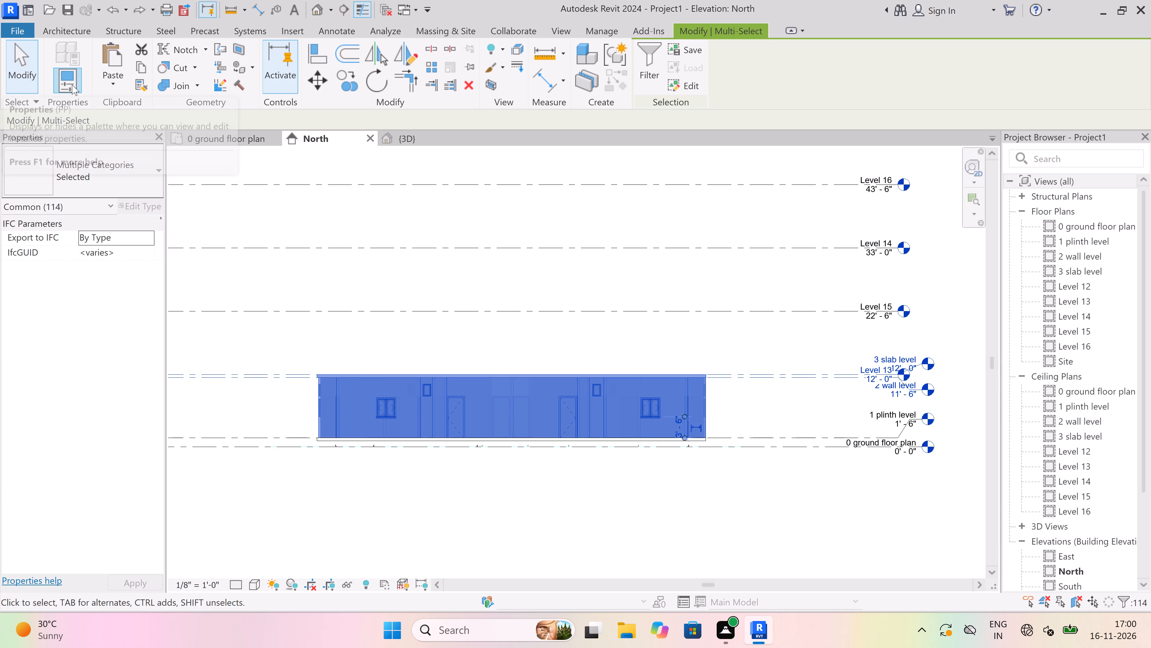
left_click(117, 85)
left_click(95, 142)
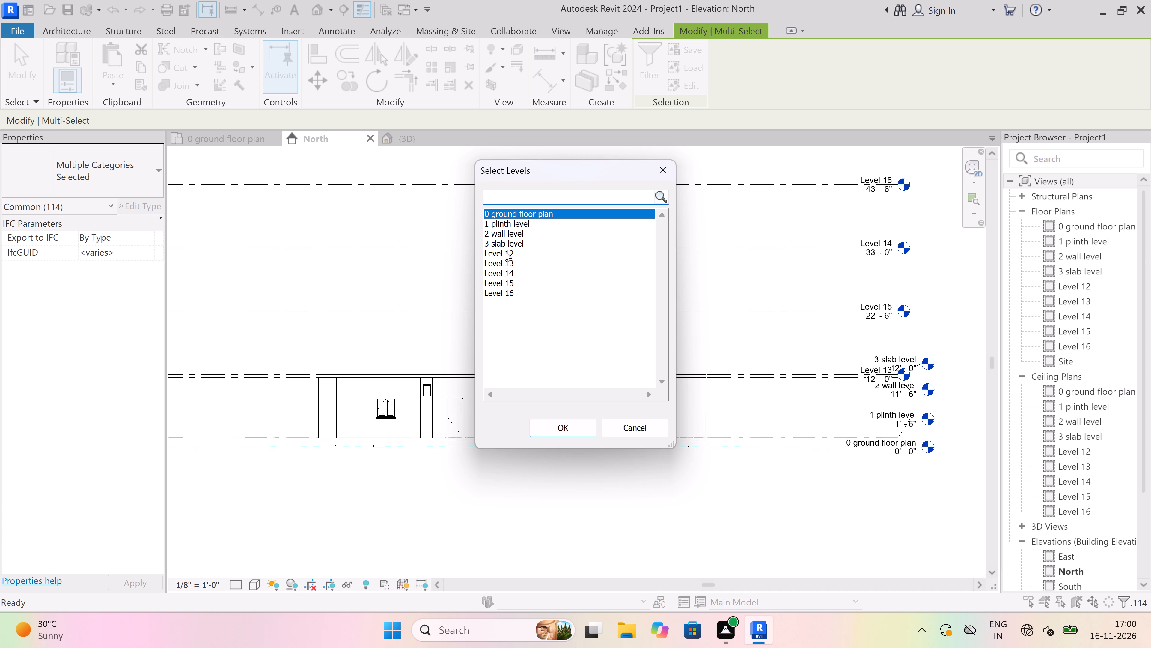
left_click(532, 222)
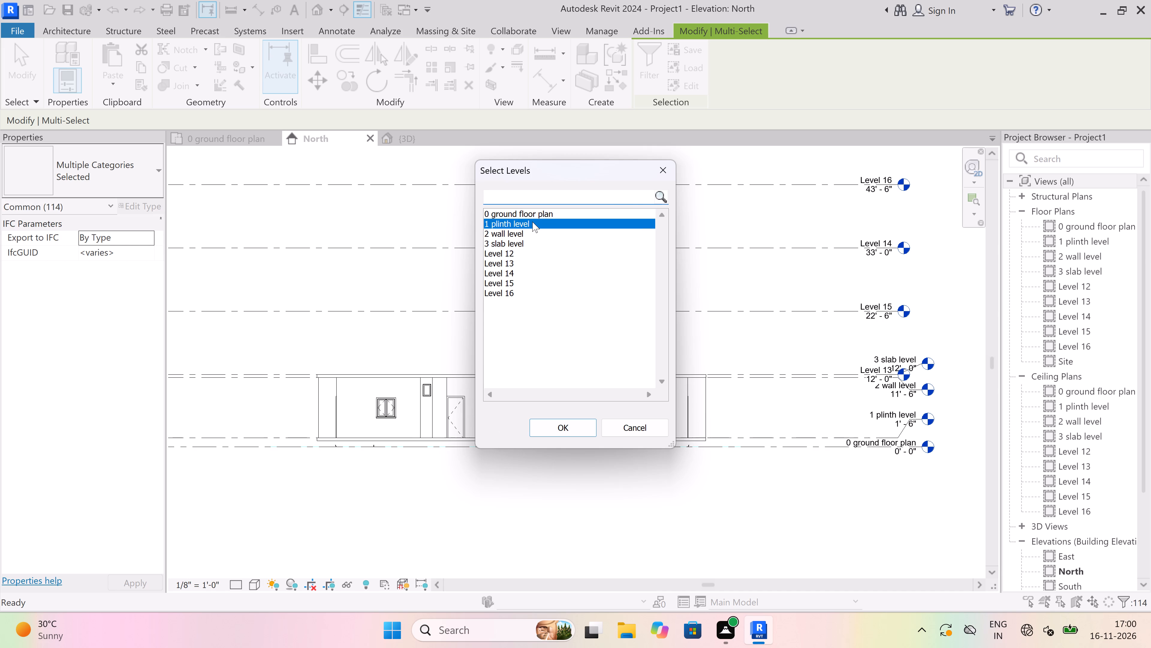
left_click(535, 232)
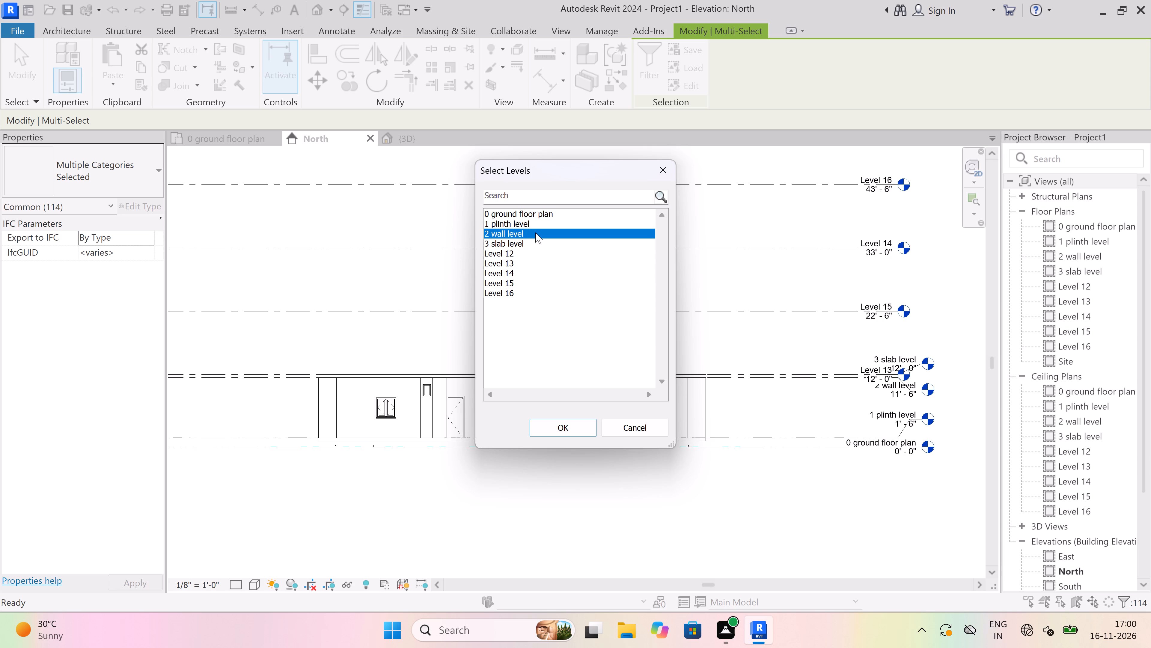
left_click(540, 224)
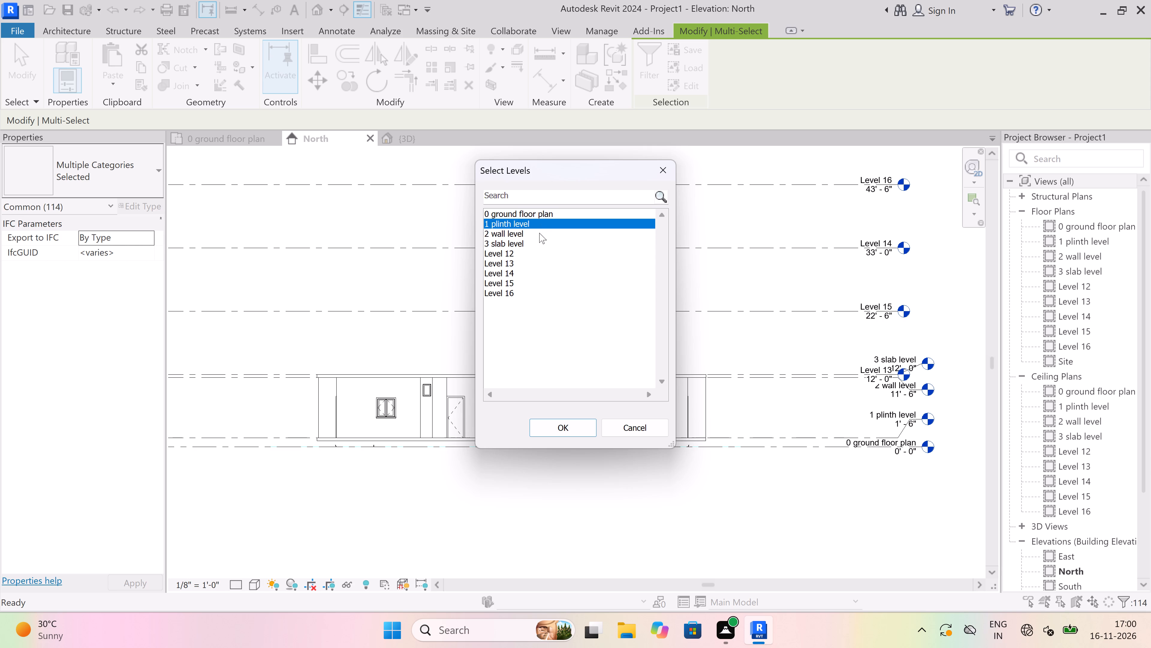
left_click(539, 229)
left_click(542, 222)
left_click(526, 251)
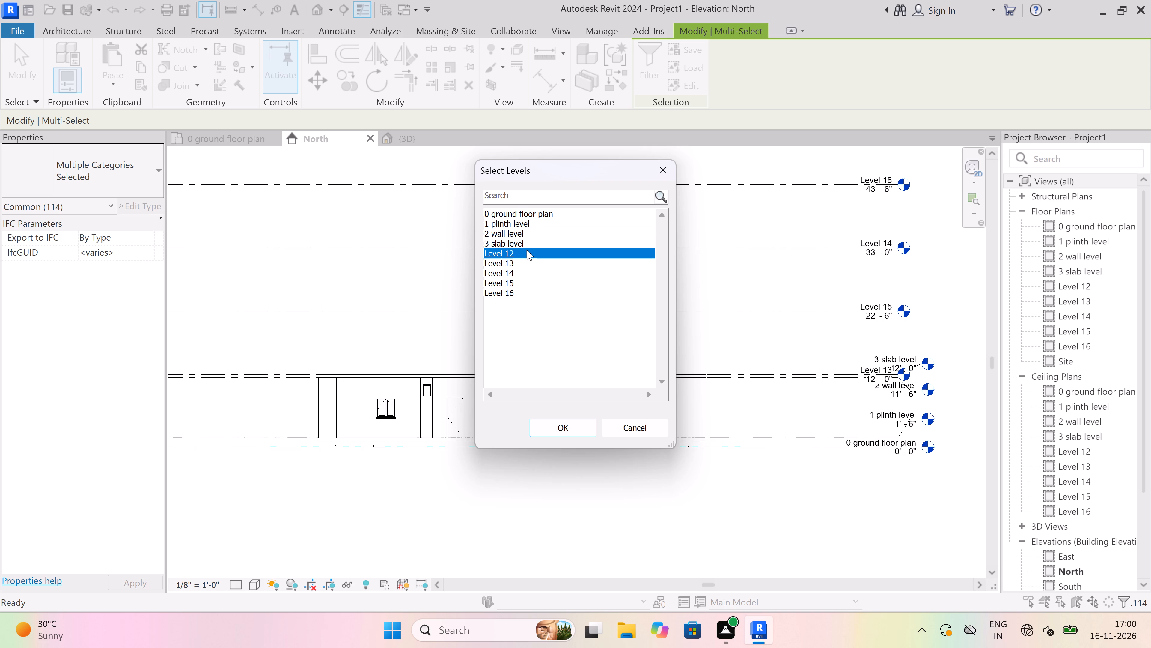
left_click_drag(527, 250, 511, 292)
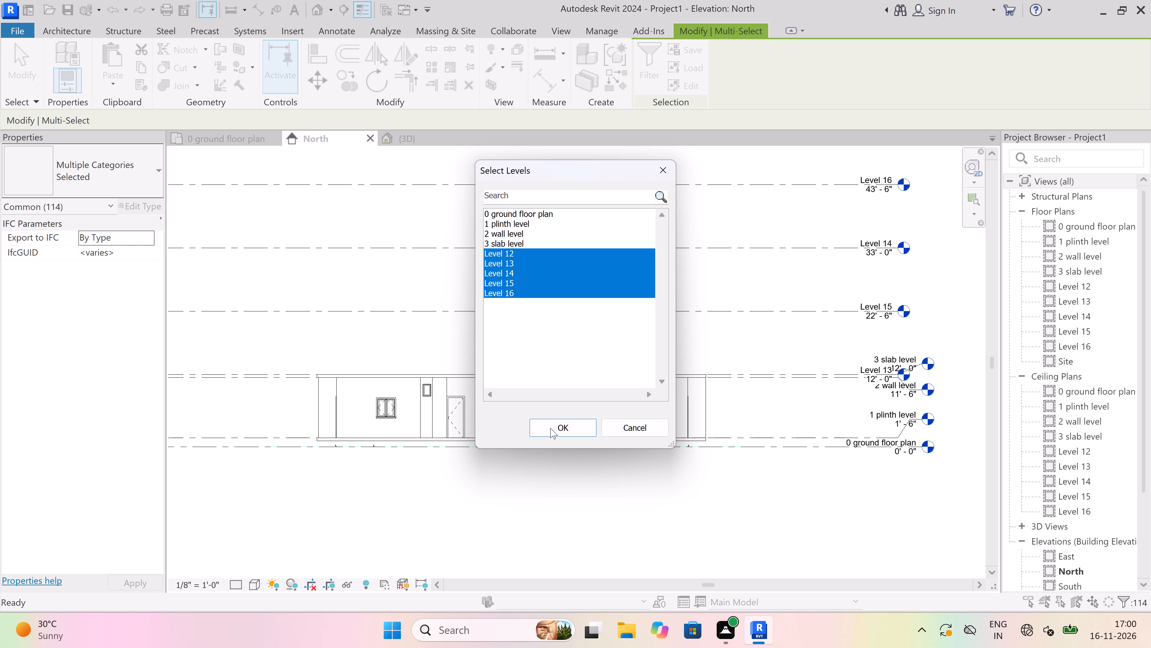
left_click(550, 430)
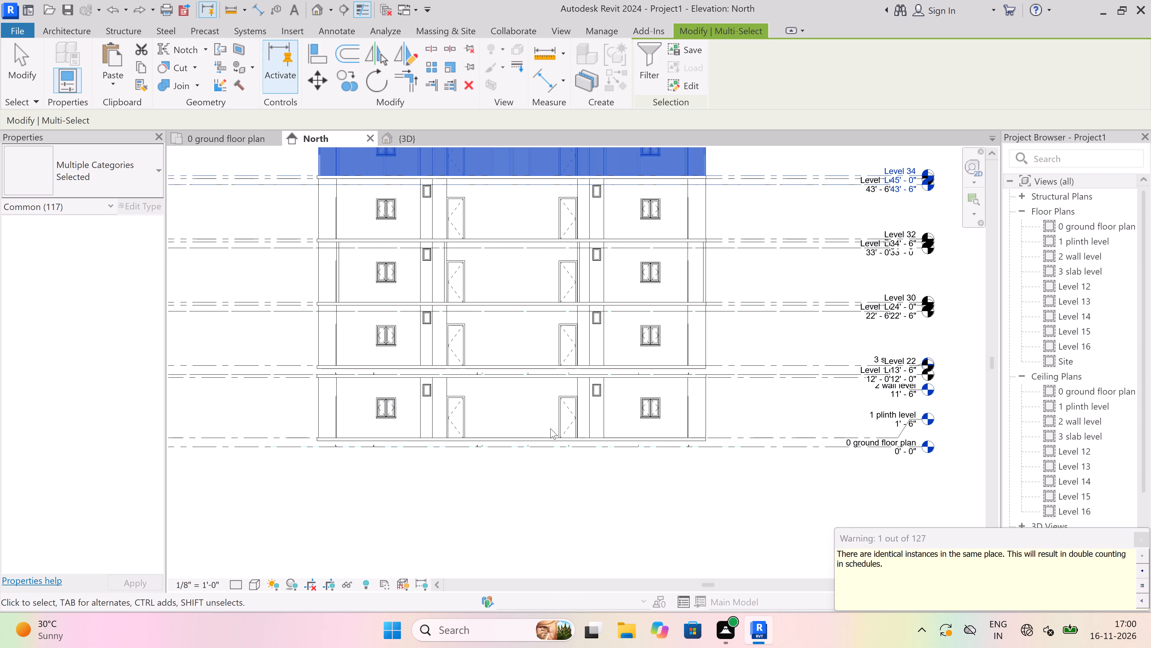
Examine the pasted storeys and the junction above the ground storey in the North elevation.
scroll(550, 428, "down", 3)
key("Escape")
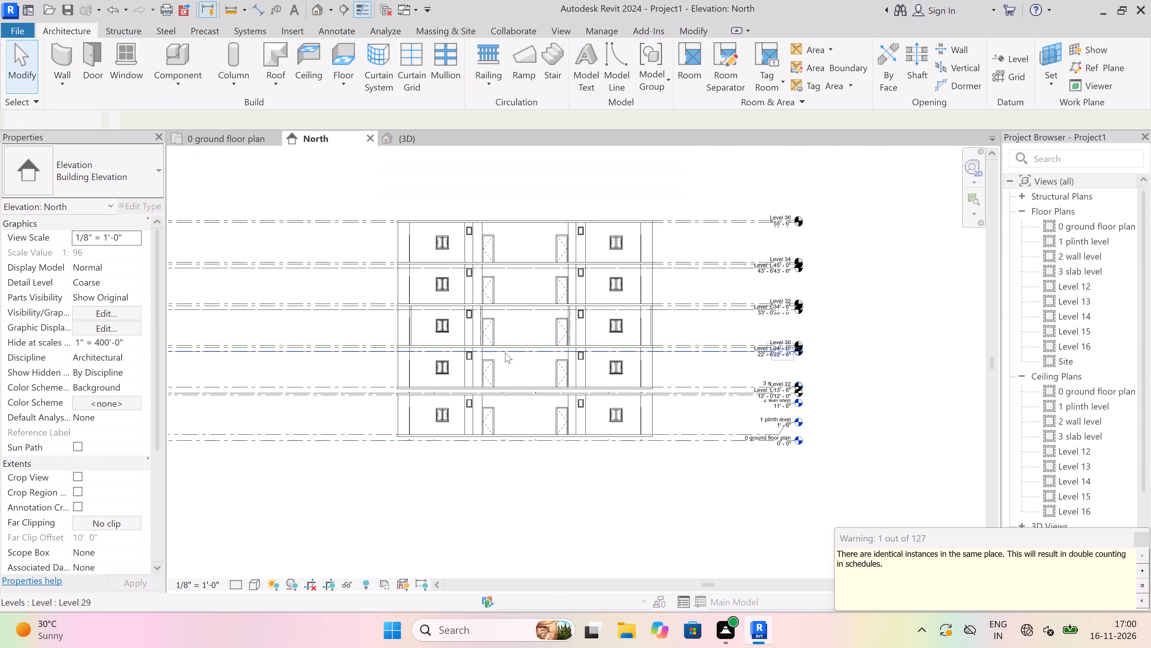
scroll(498, 297, "up", 2)
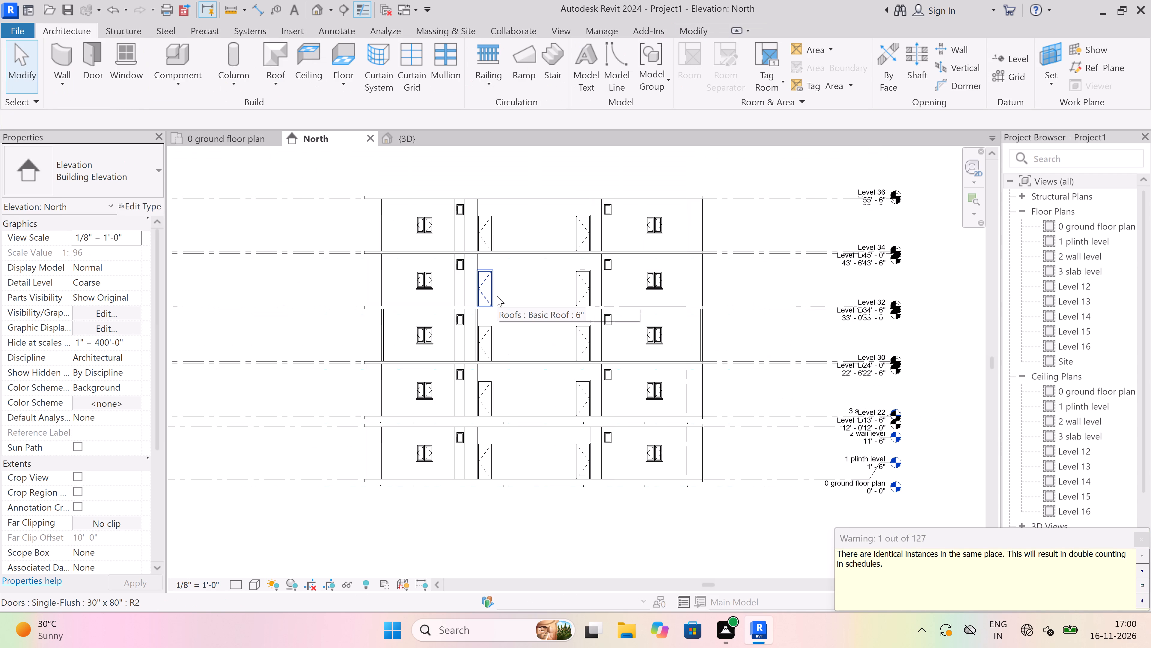
key("Escape")
scroll(458, 427, "up", 2)
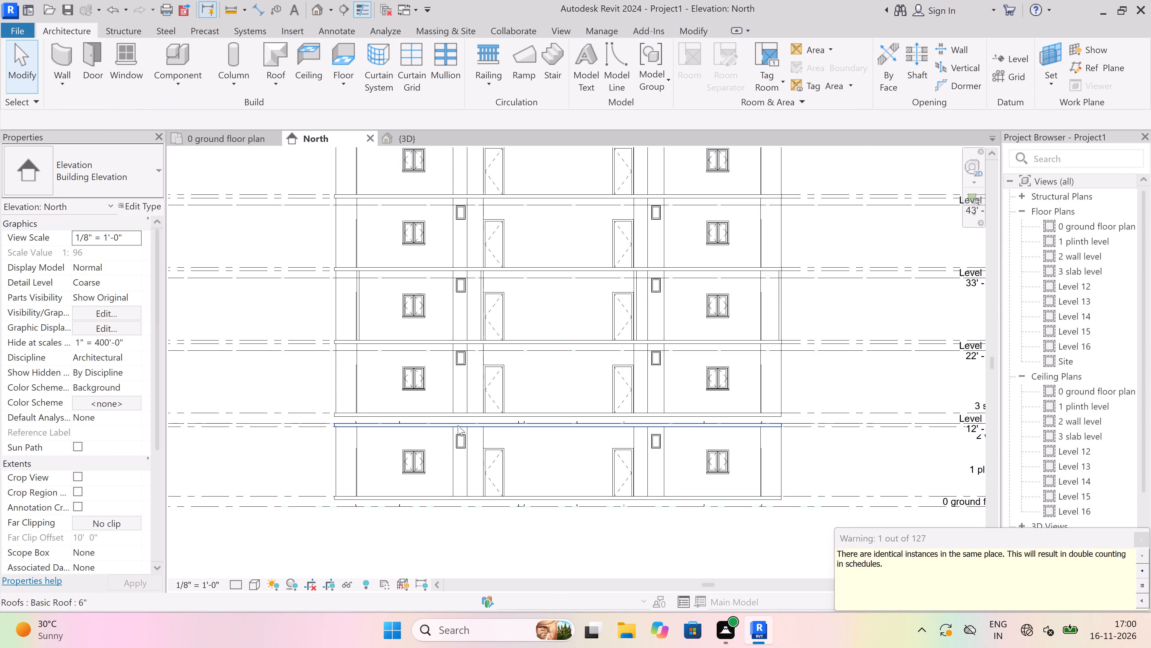
scroll(281, 422, "up", 3)
scroll(351, 419, "up", 2)
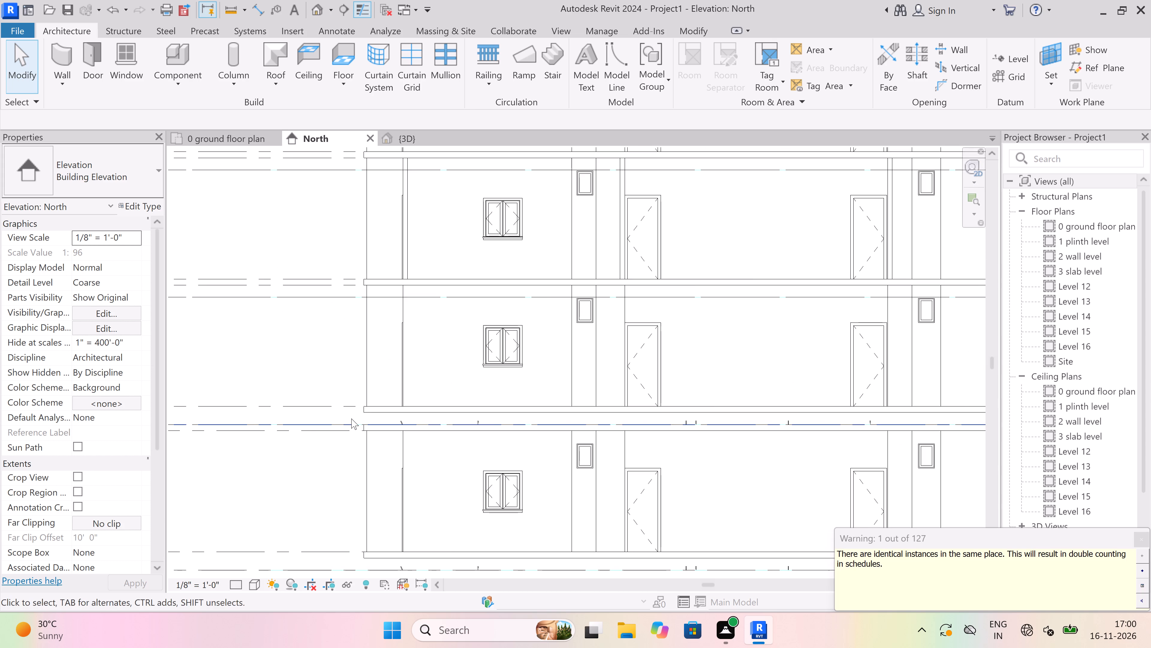
scroll(351, 418, "down", 7)
In the 3D view, set the level of the lowest pasted floor slab above the ground storey's roof to Level 13.
left_click(410, 138)
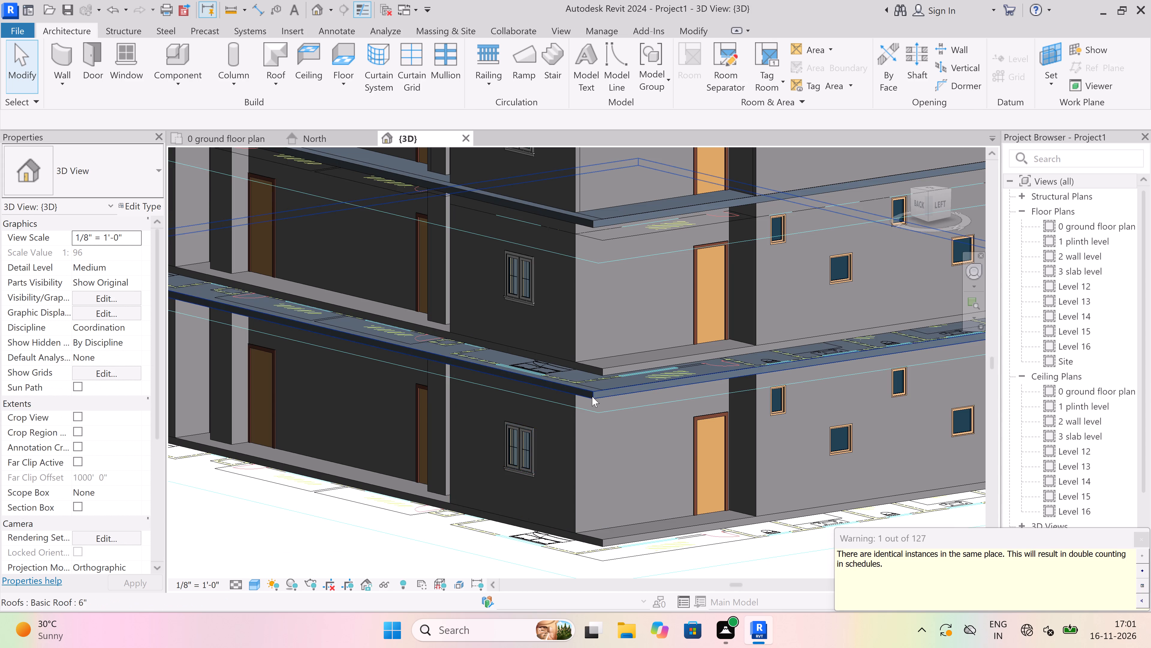
key("Escape")
scroll(592, 396, "down", 4)
scroll(598, 372, "up", 7)
left_click(611, 387)
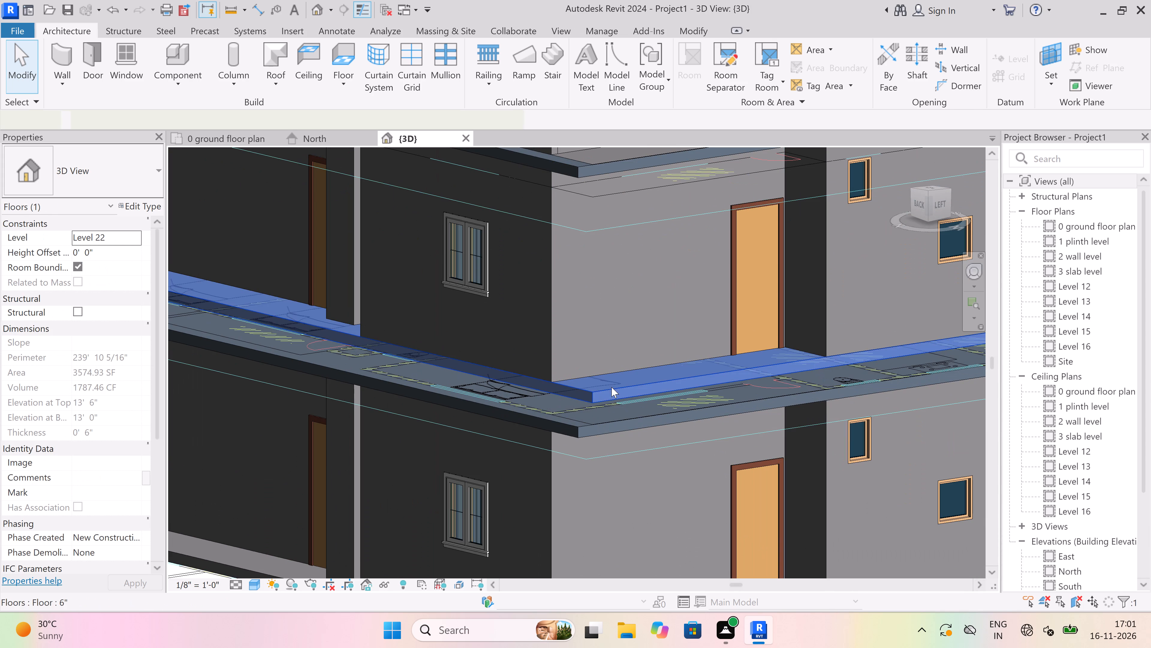
left_click(115, 240)
left_click(136, 234)
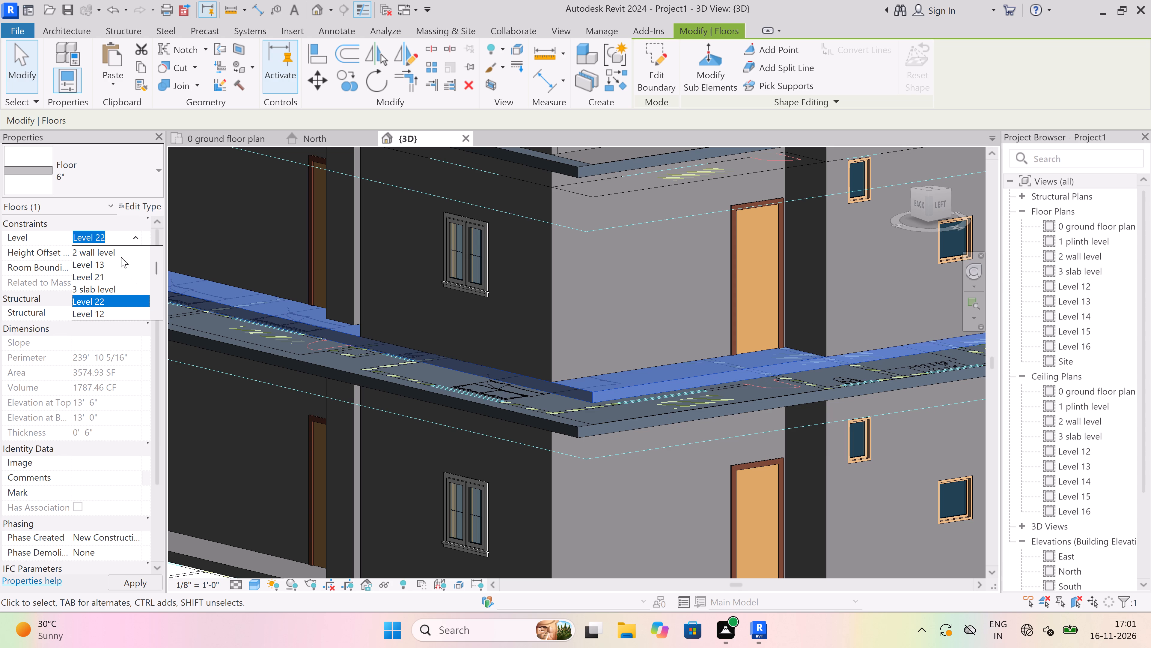
left_click(111, 264)
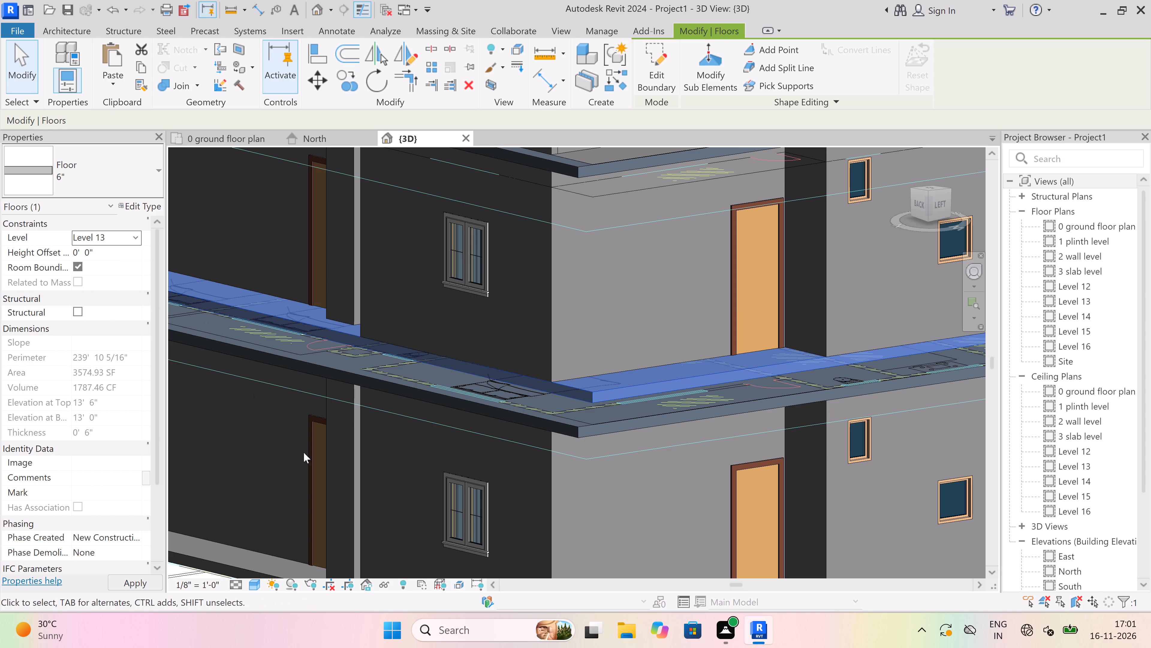
key("Escape")
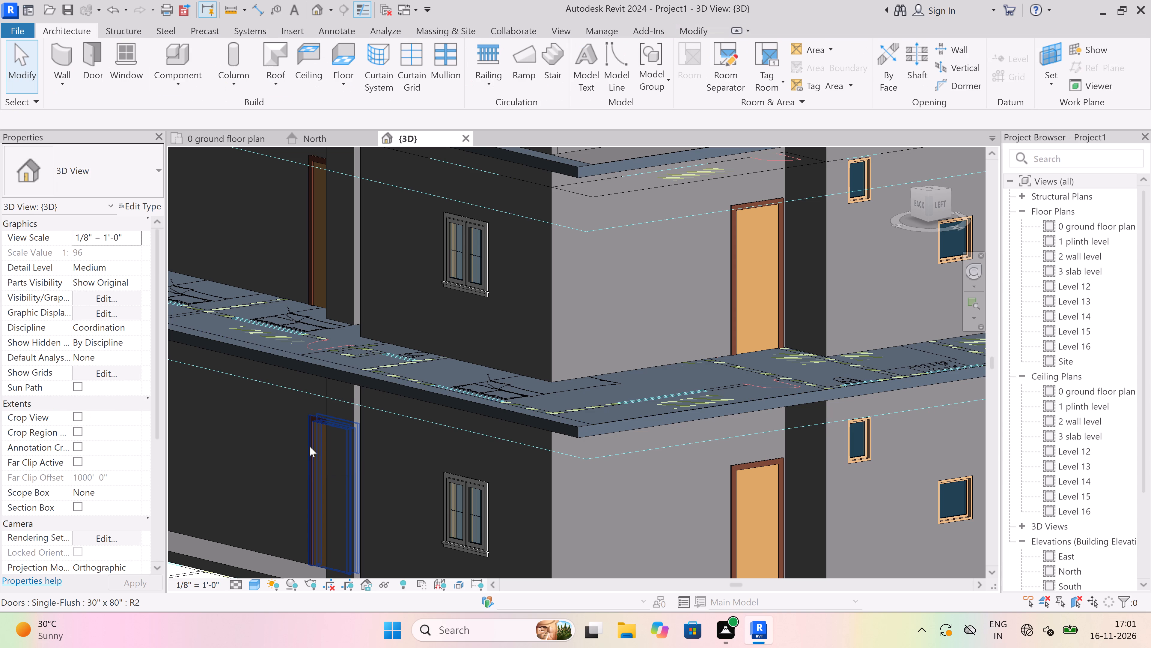
Set the base level of the roof slab over the ground storey to Level 13.
scroll(550, 376, "down", 7)
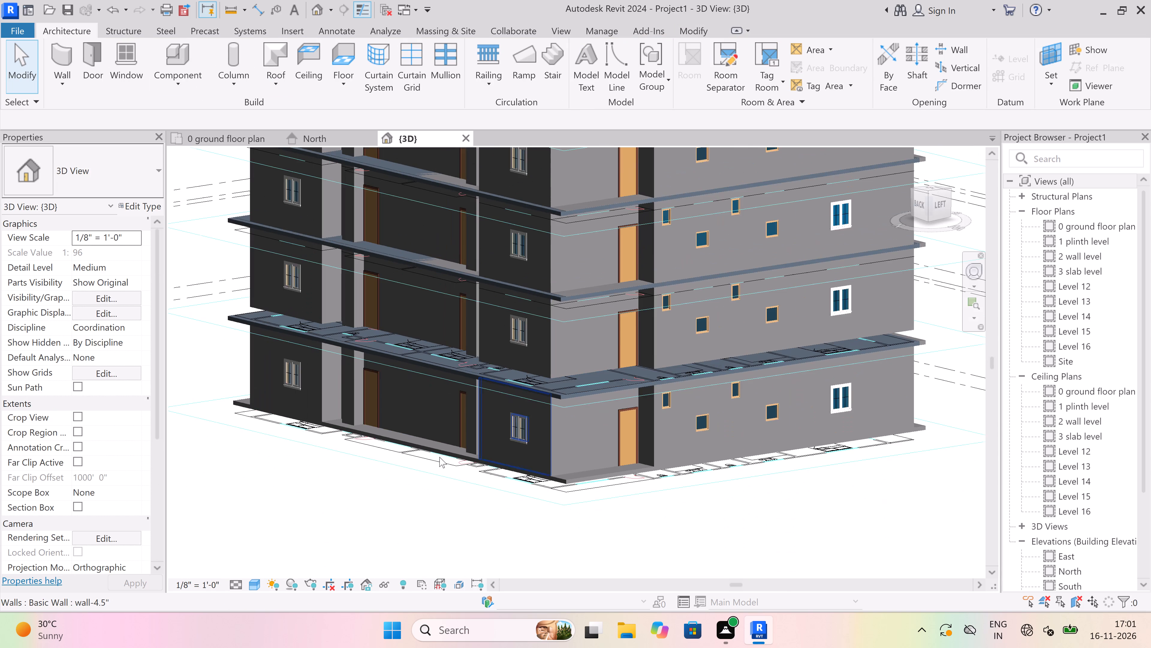
scroll(323, 351, "up", 3)
scroll(293, 329, "up", 3)
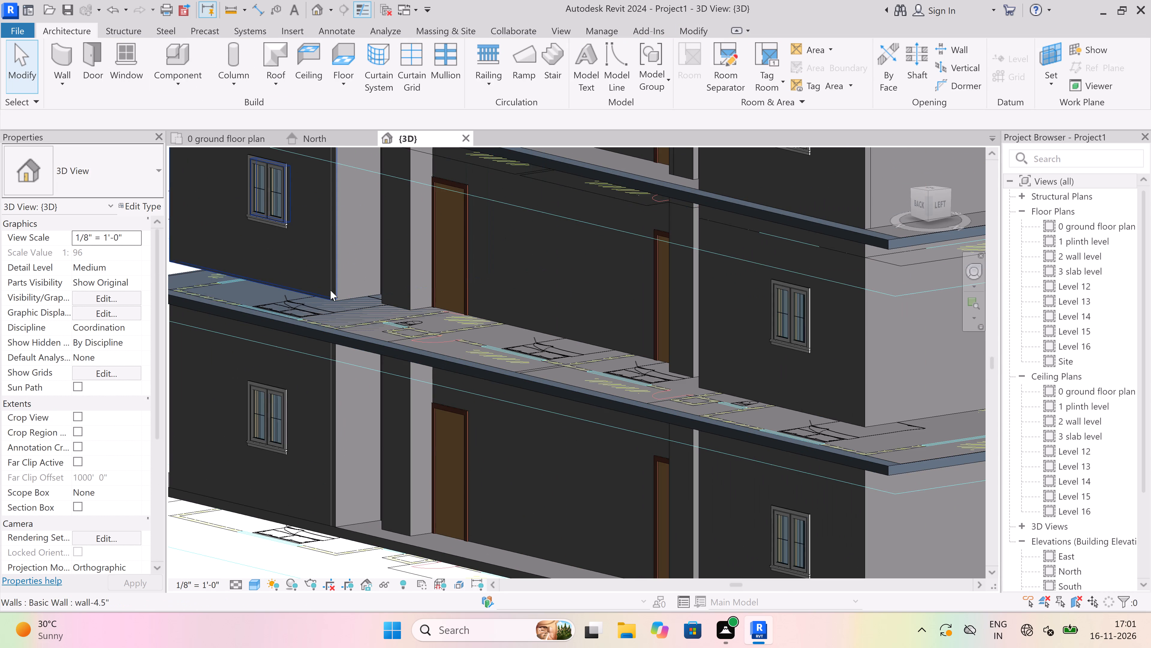
left_click(330, 290)
scroll(330, 290, "down", 4)
key("Escape")
key("Escape")
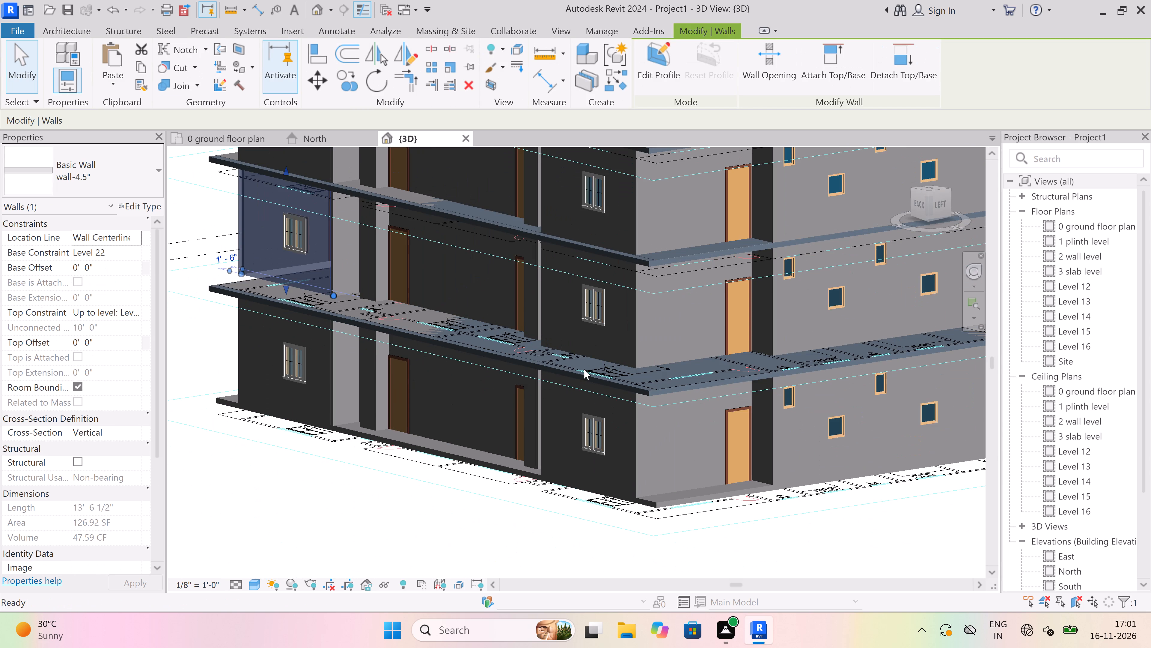
scroll(648, 371, "up", 2)
key("Escape")
scroll(651, 400, "up", 2)
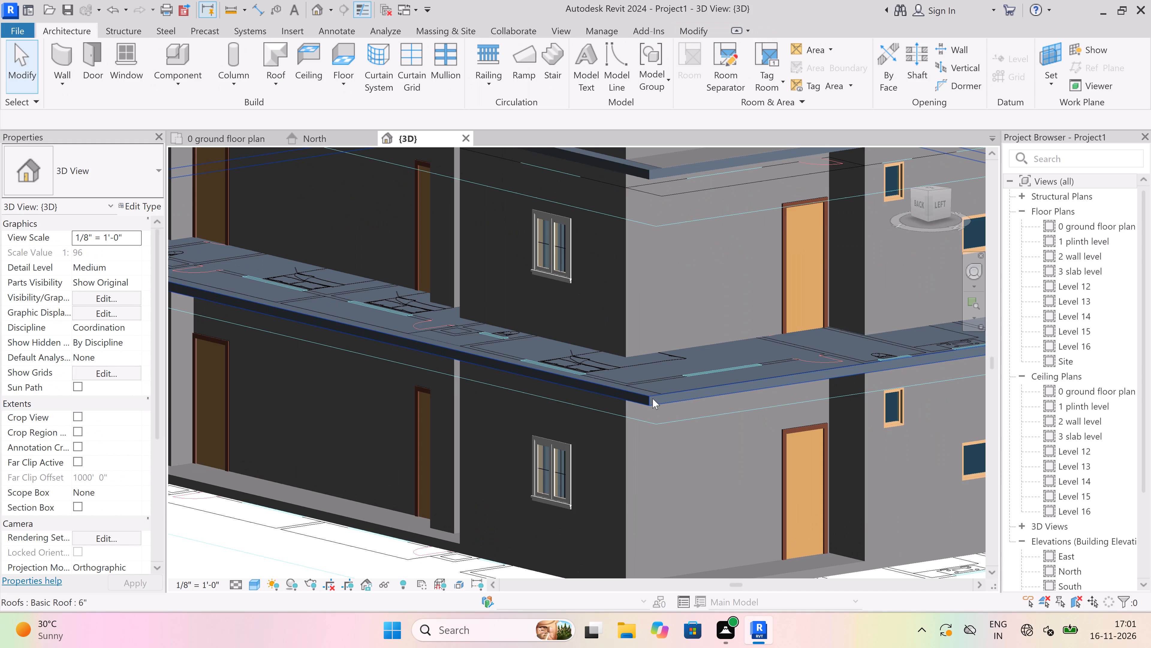
left_click(653, 398)
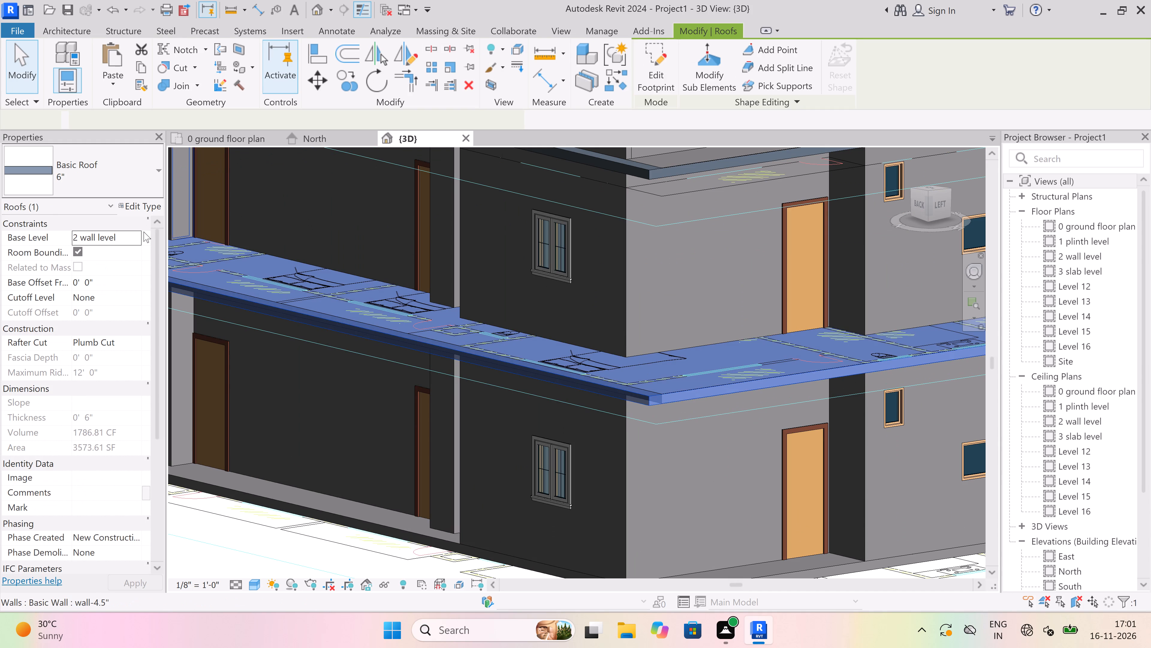
left_click(131, 236)
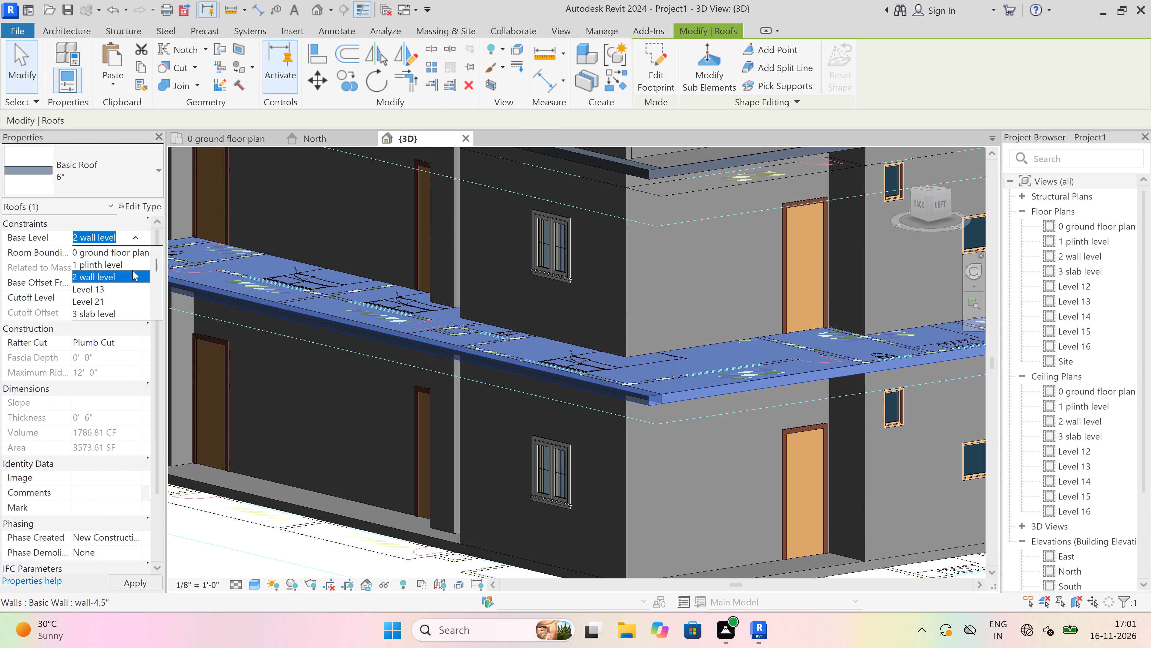
left_click(111, 288)
key("Escape")
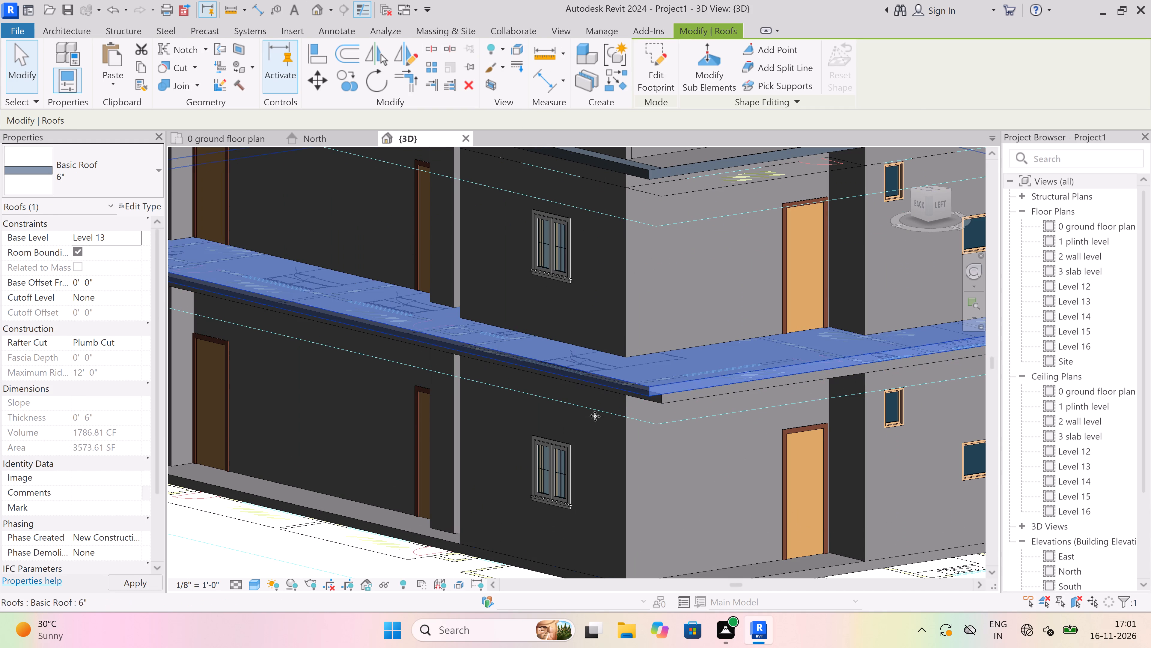
Examine the adjusted slab edges above the ground storey and the whole block in the 3D view.
scroll(553, 391, "down", 2)
scroll(529, 379, "down", 5)
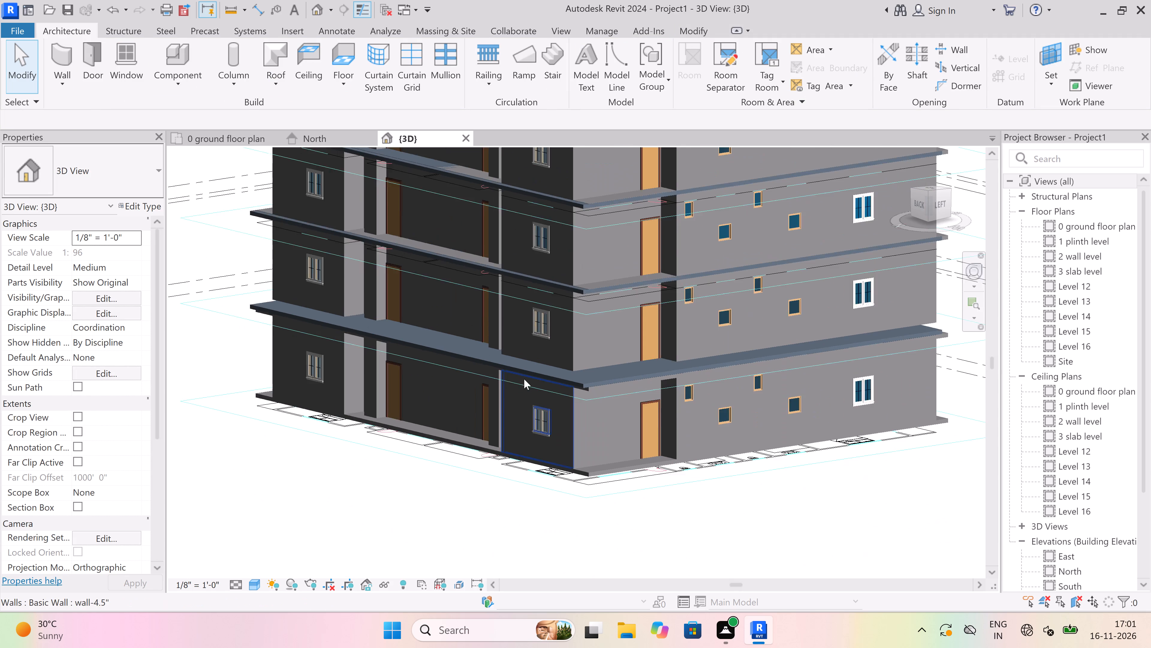
scroll(524, 379, "down", 1)
middle_click_drag(894, 335, 595, 288)
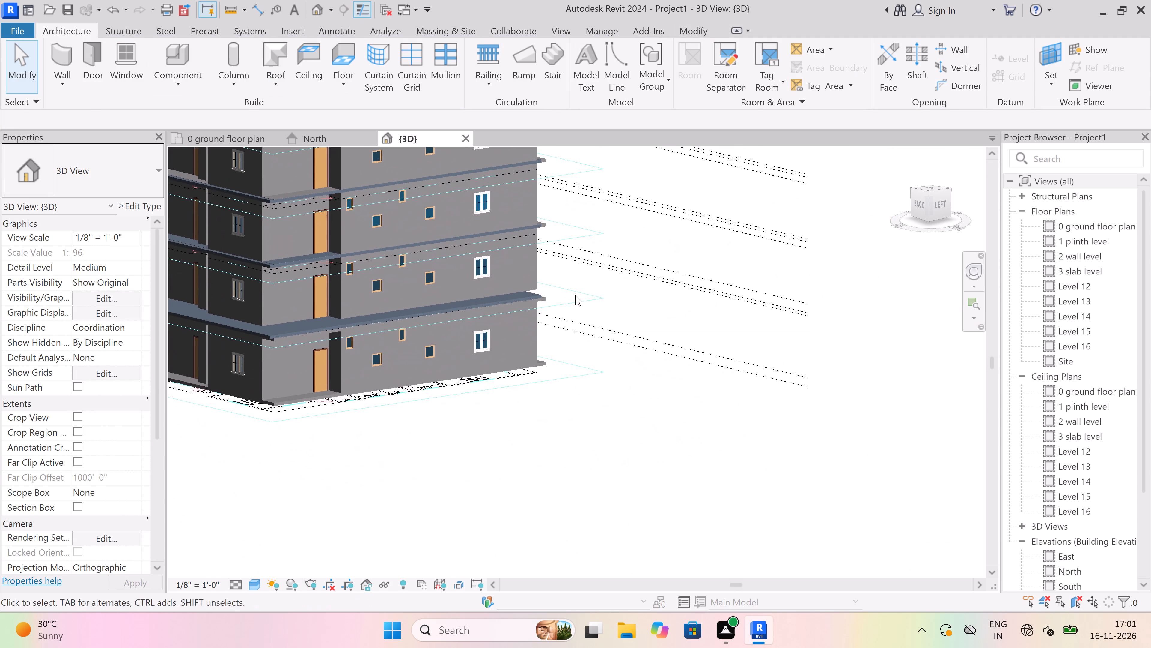
scroll(479, 309, "up", 2)
scroll(525, 286, "up", 11)
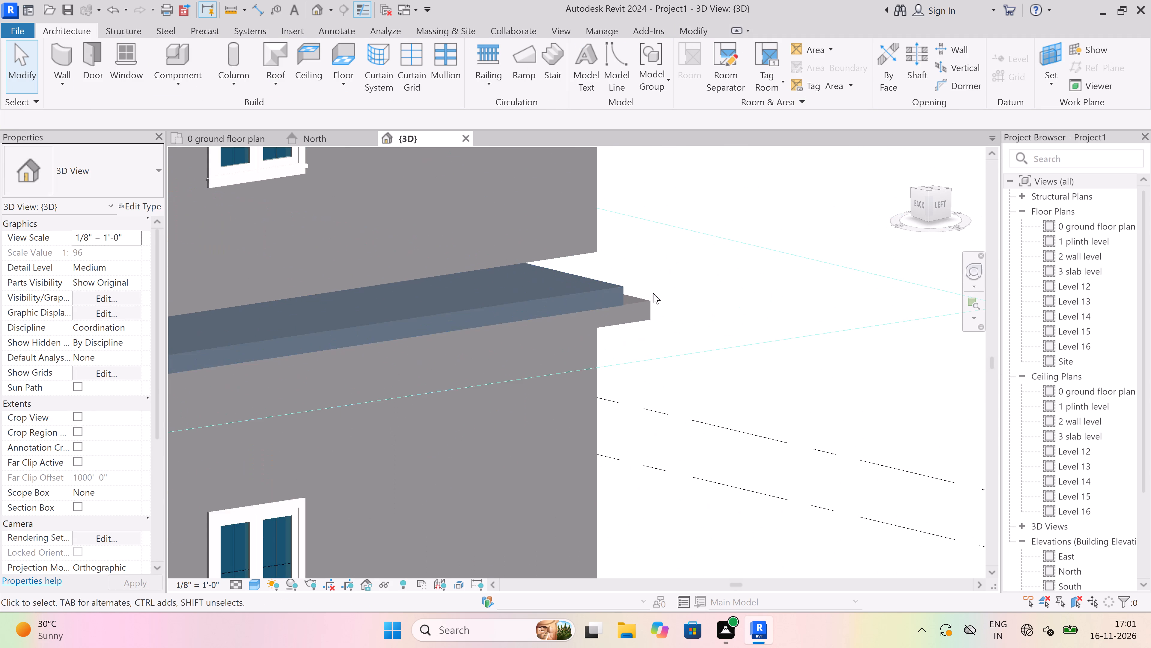
scroll(653, 293, "down", 8)
scroll(652, 331, "down", 12)
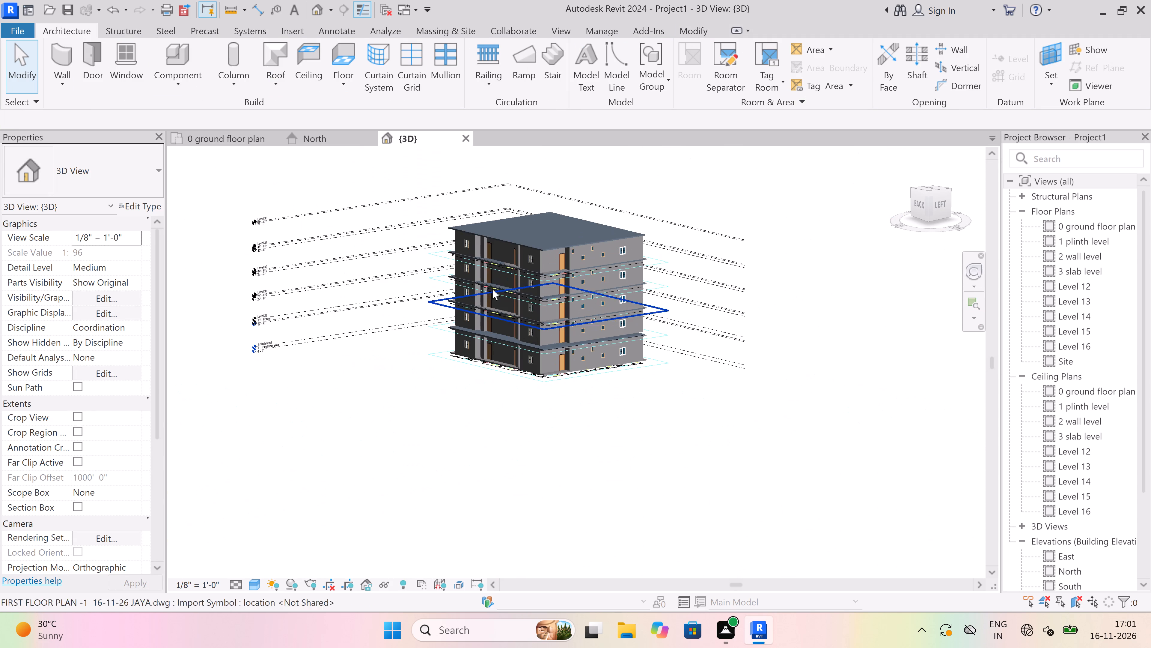
scroll(471, 227, "up", 4)
scroll(513, 299, "up", 4)
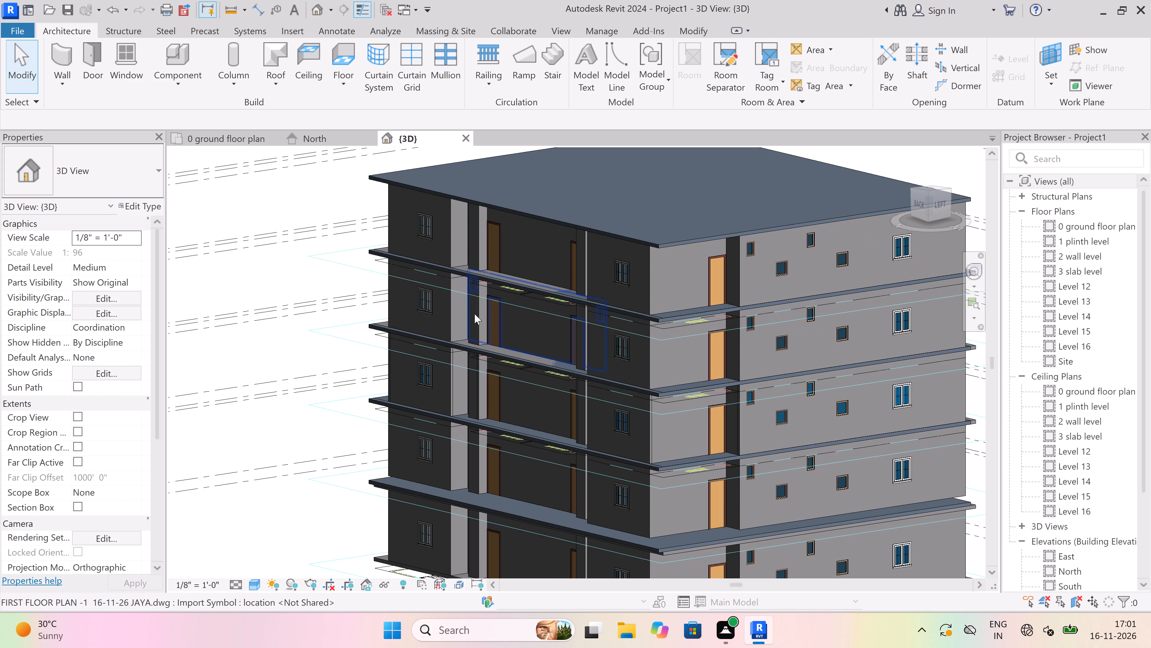
In the North elevation, undo the slab and roof level changes and the paste of the upper storeys.
left_click(317, 133)
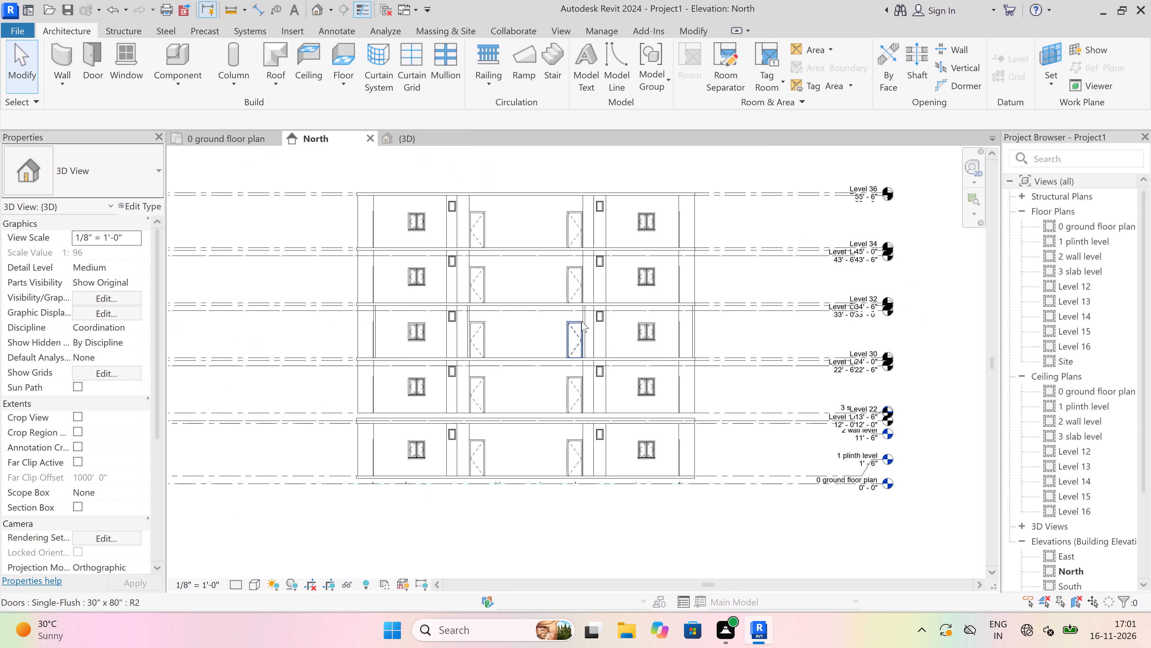
scroll(581, 321, "down", 4)
scroll(590, 275, "up", 3)
left_click_drag(705, 229, 663, 255)
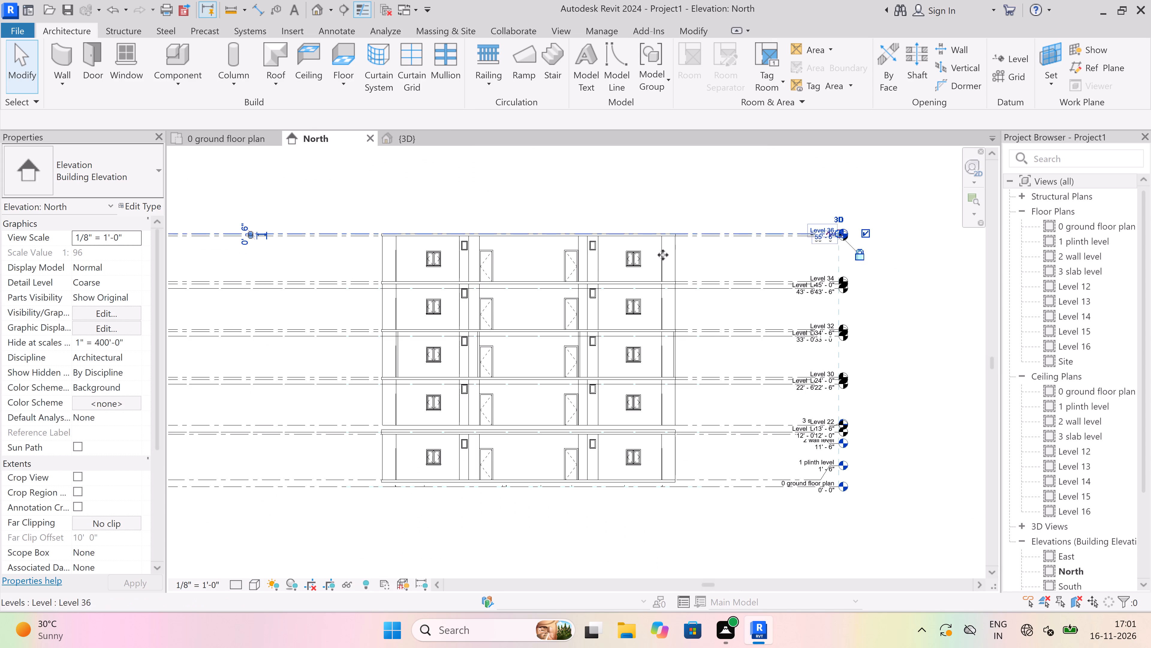
left_click_drag(663, 255, 514, 345)
key("ctrl+z")
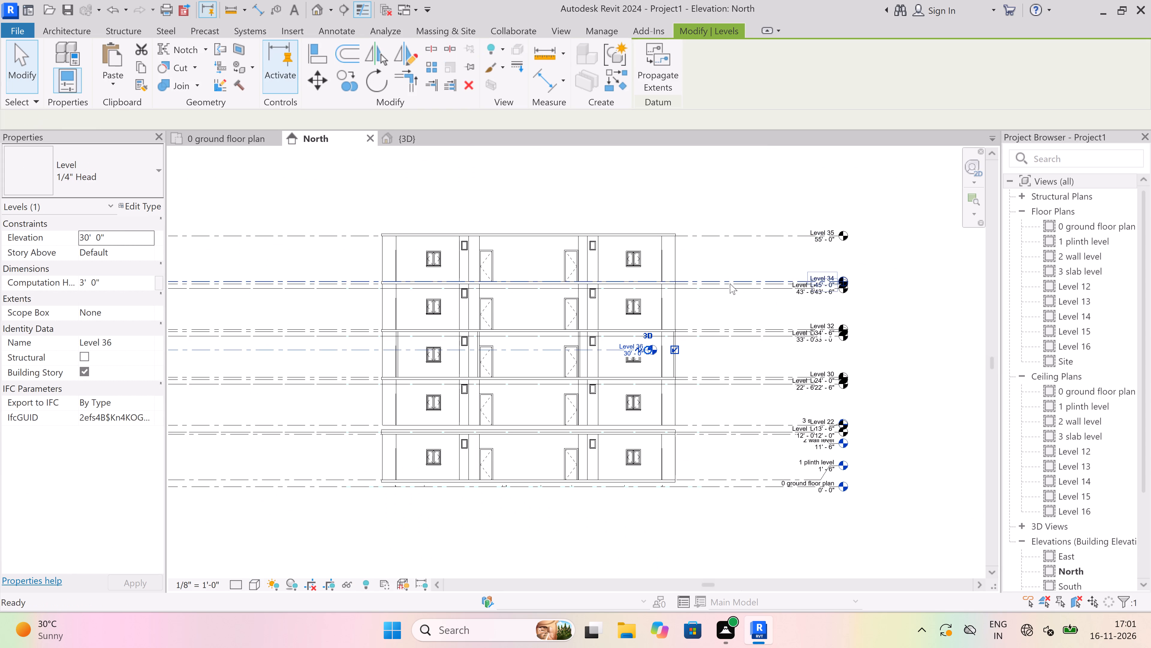
key("ctrl+z")
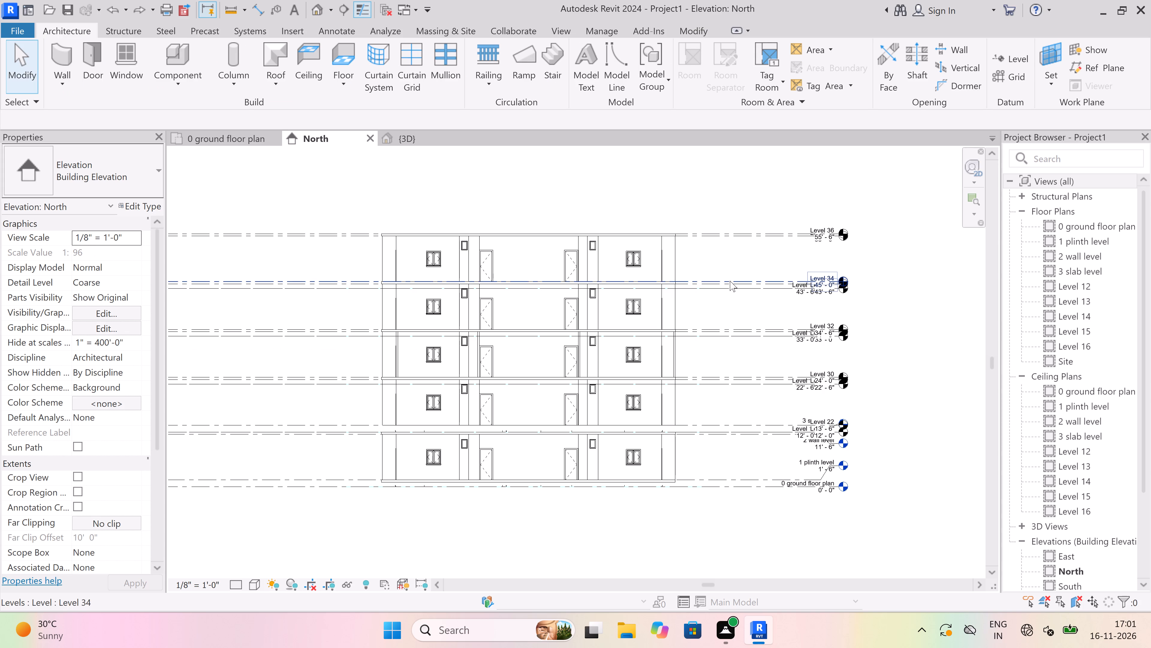
key("ctrl+z")
key("ctrl+z")
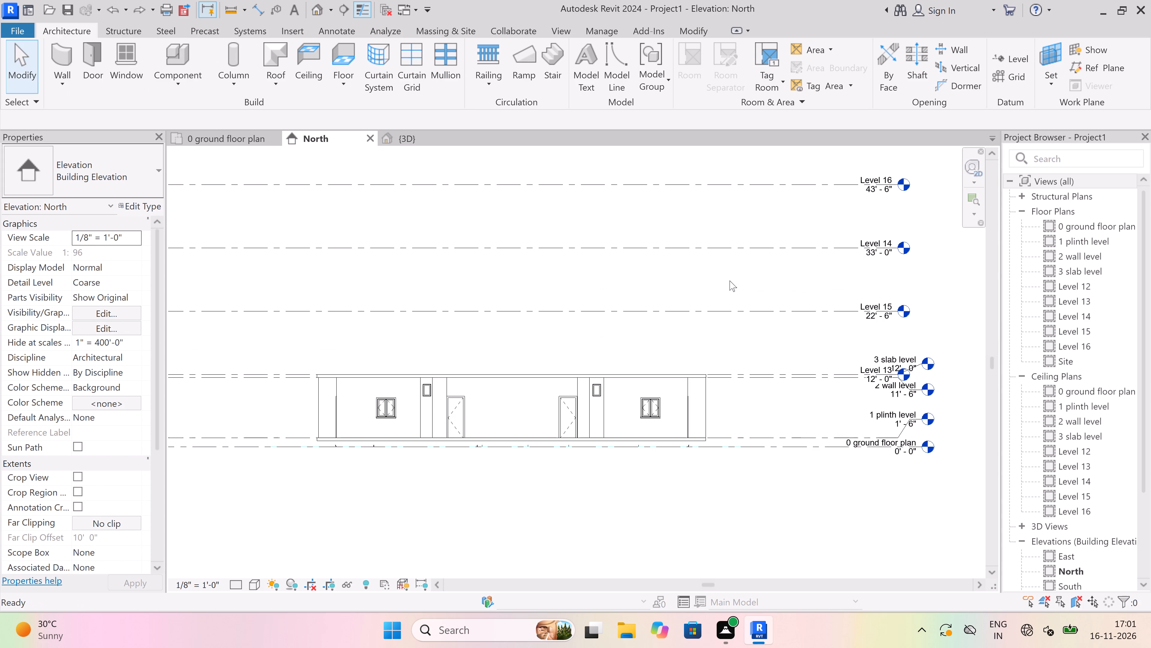
Examine the levels around and above the single storey in the North elevation and the list of plan views.
scroll(883, 292, "up", 4)
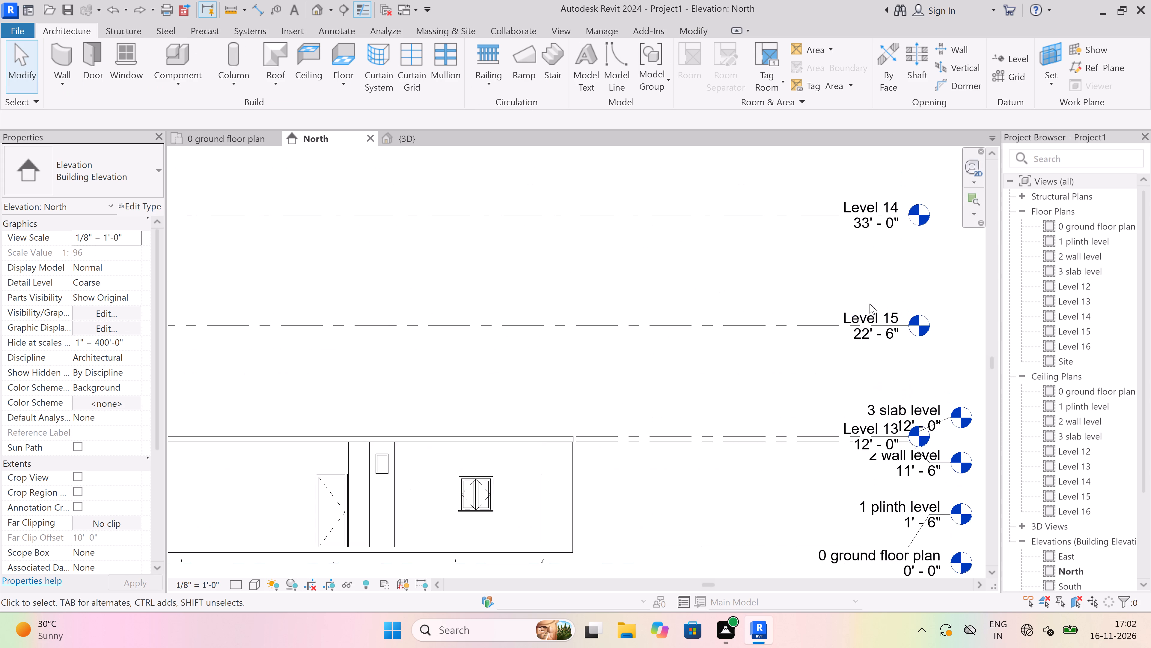
scroll(625, 342, "down", 4)
key("Escape")
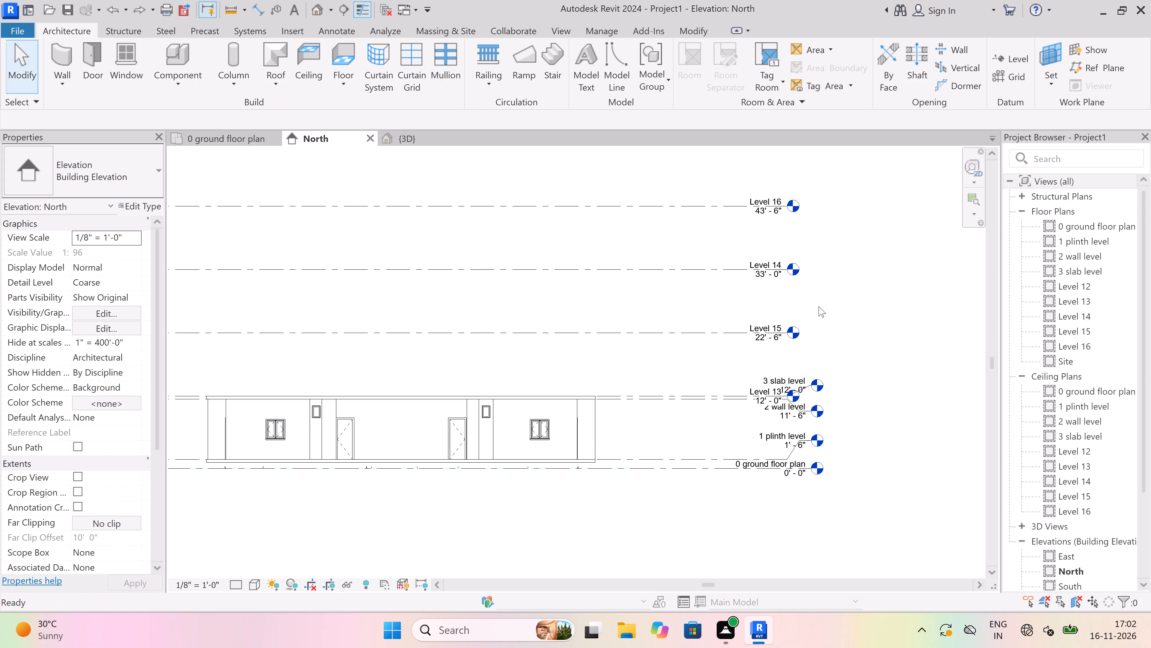
scroll(793, 310, "down", 3)
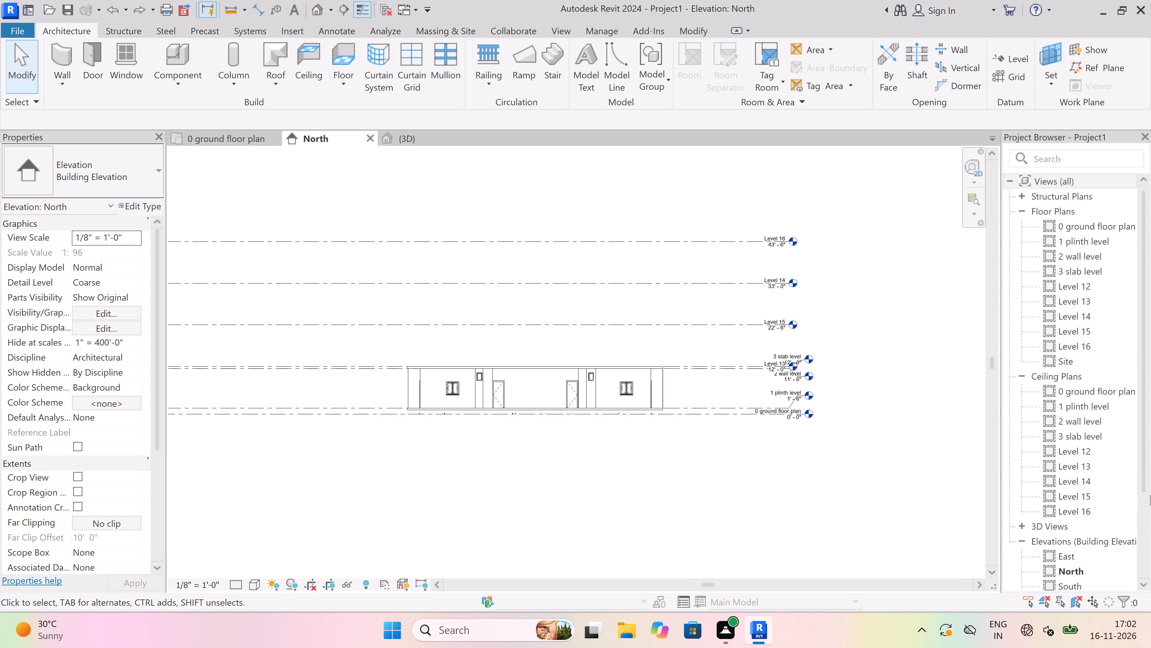
scroll(1066, 490, "up", 2)
scroll(1060, 474, "down", 3)
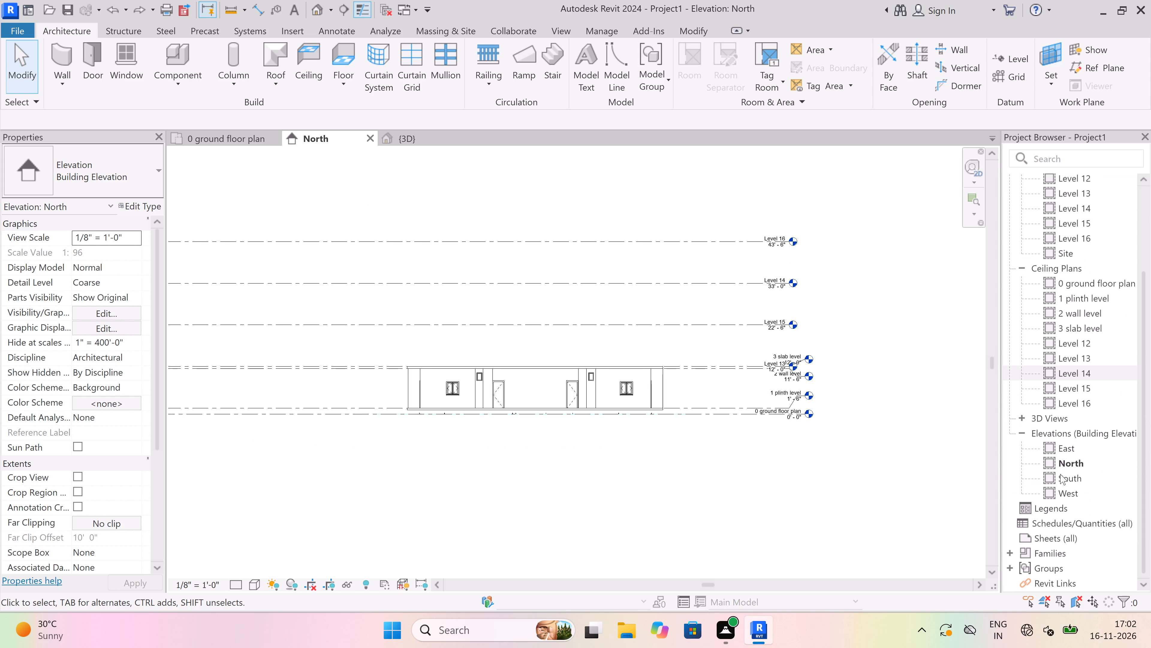
scroll(1051, 391, "up", 1)
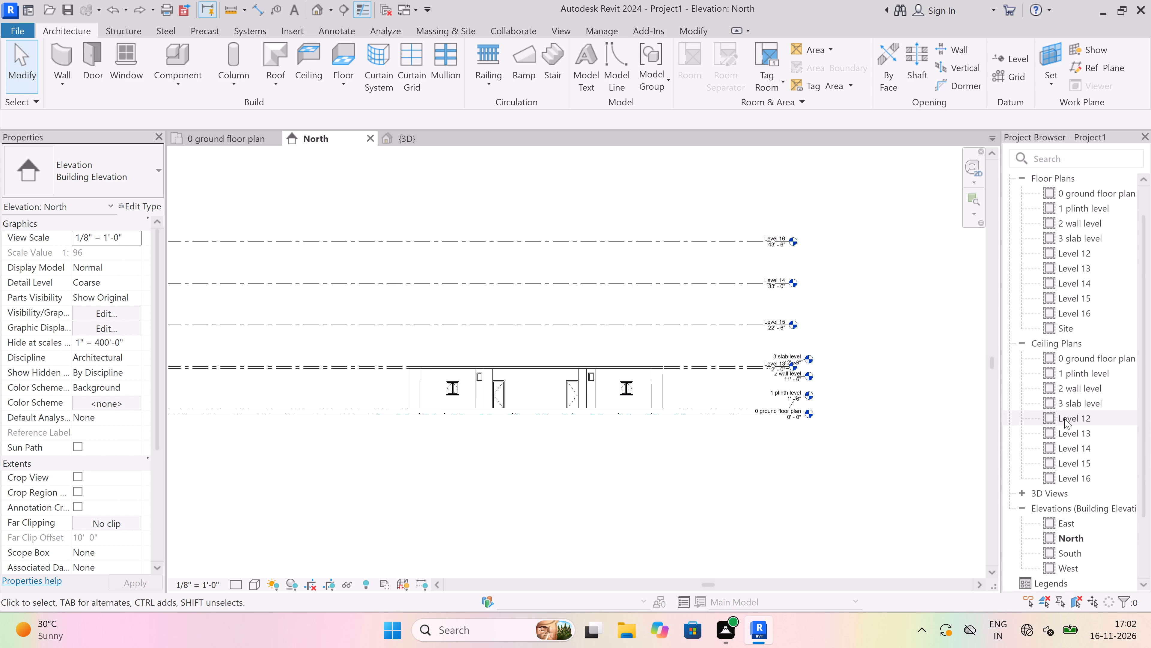
scroll(1054, 298, "up", 1)
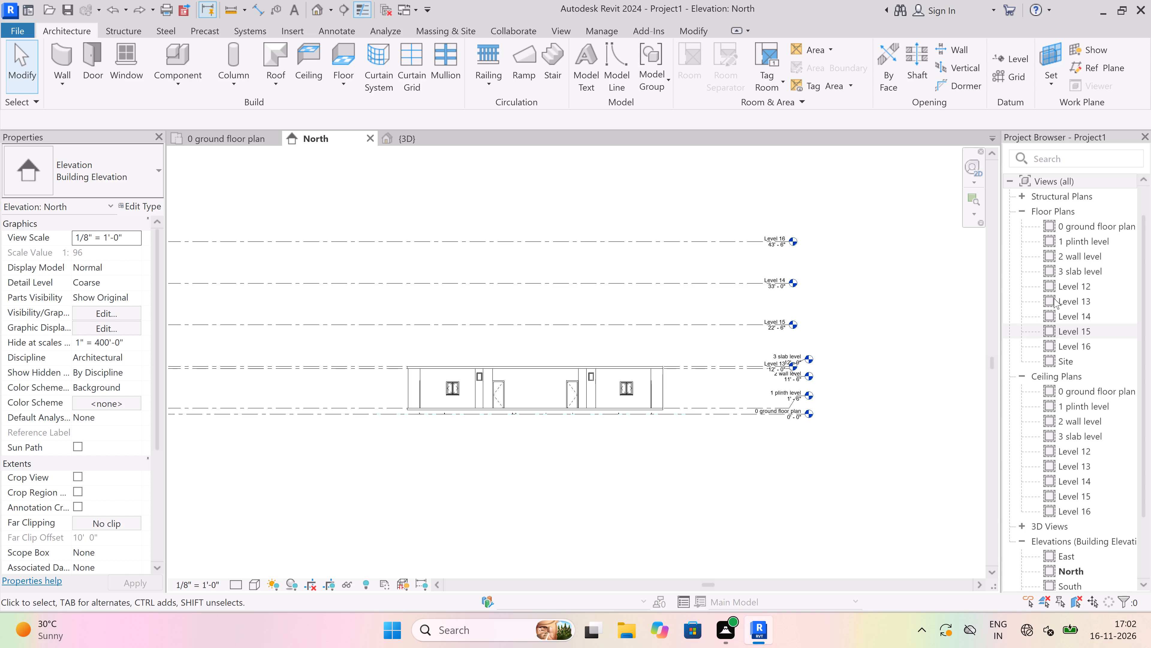
scroll(1054, 298, "up", 2)
scroll(766, 337, "up", 2)
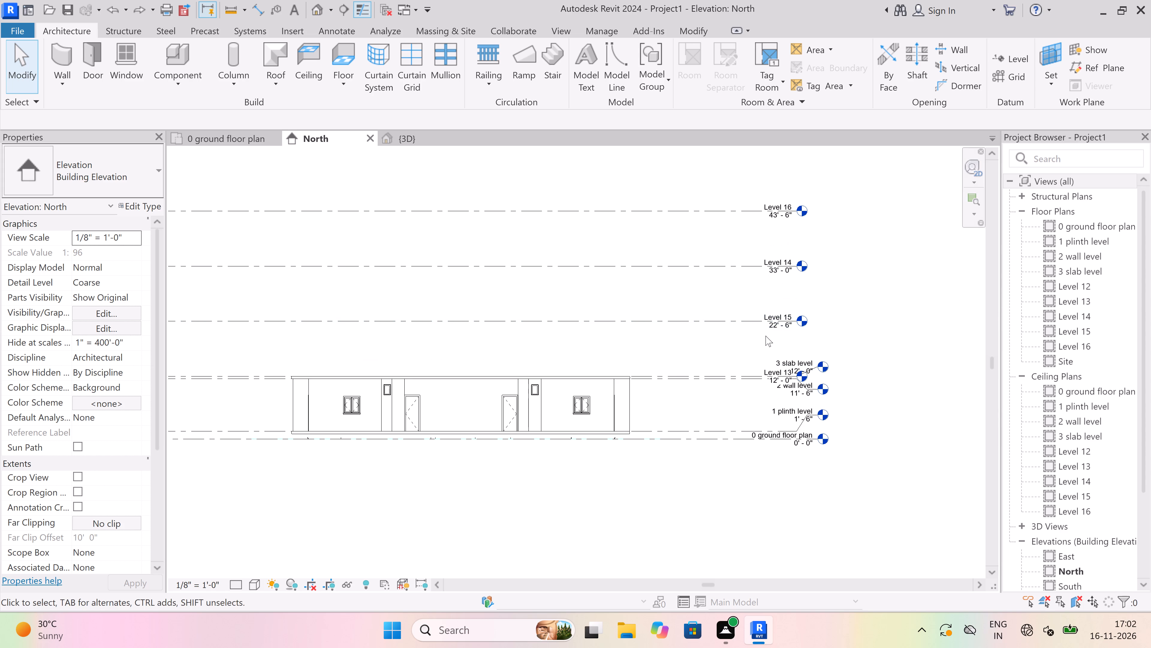
scroll(775, 355, "up", 2)
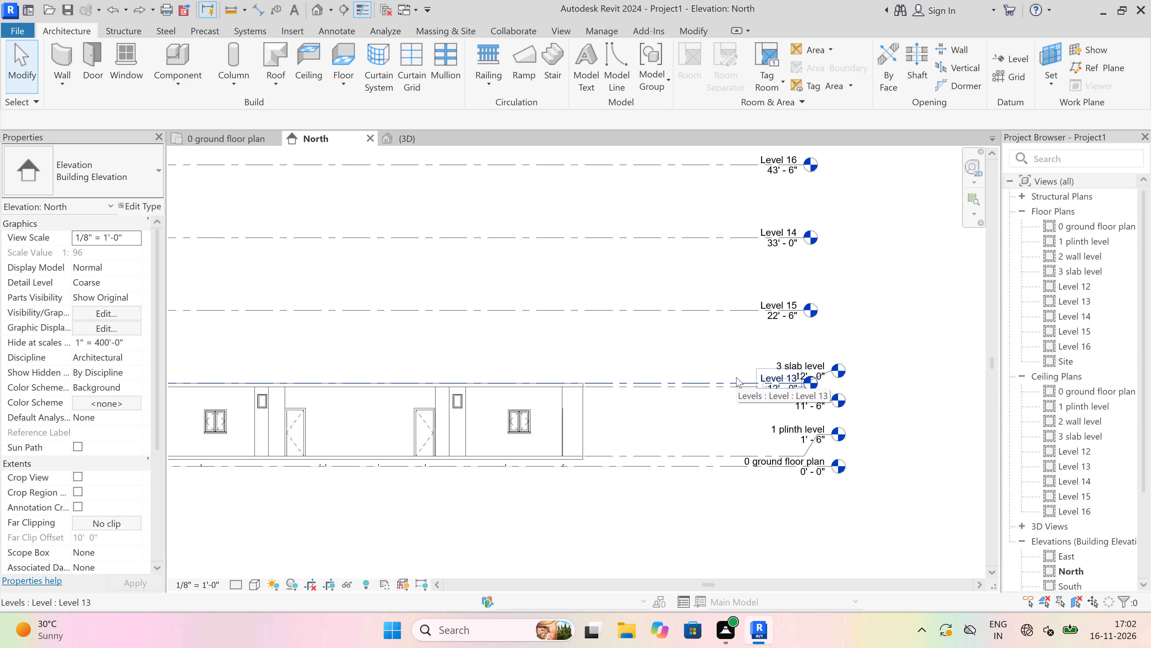
Inspect the Level 13 plan, the ground floor plan and the 3D view, closing the Level 13 plan.
triple_click(1074, 296)
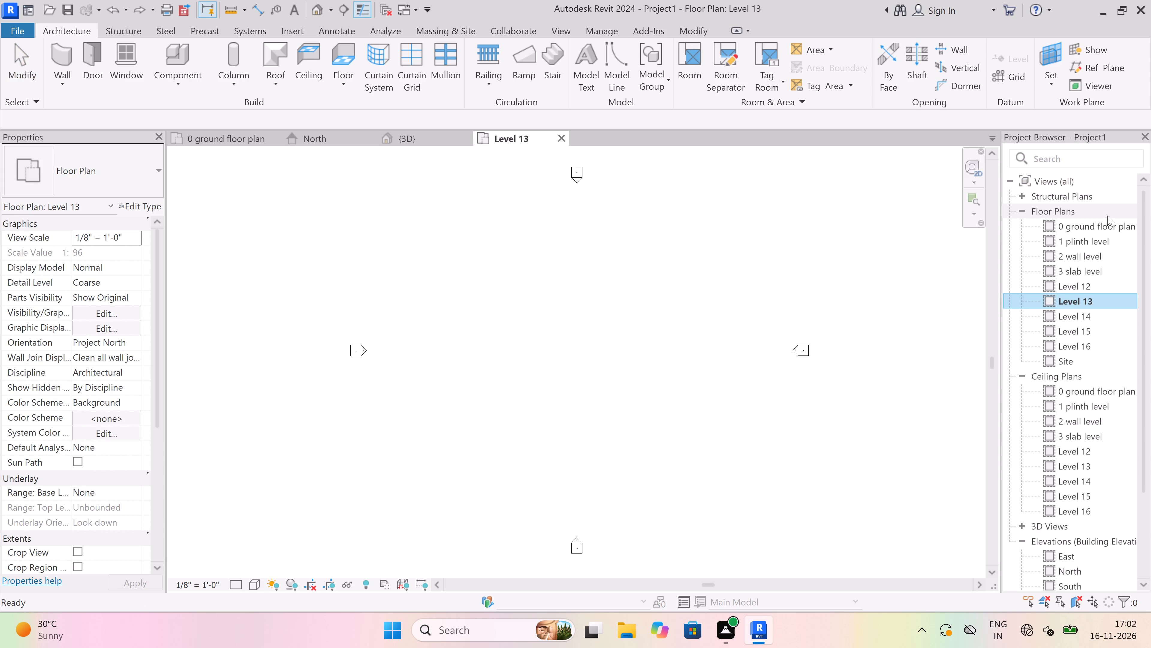
double_click(1104, 225)
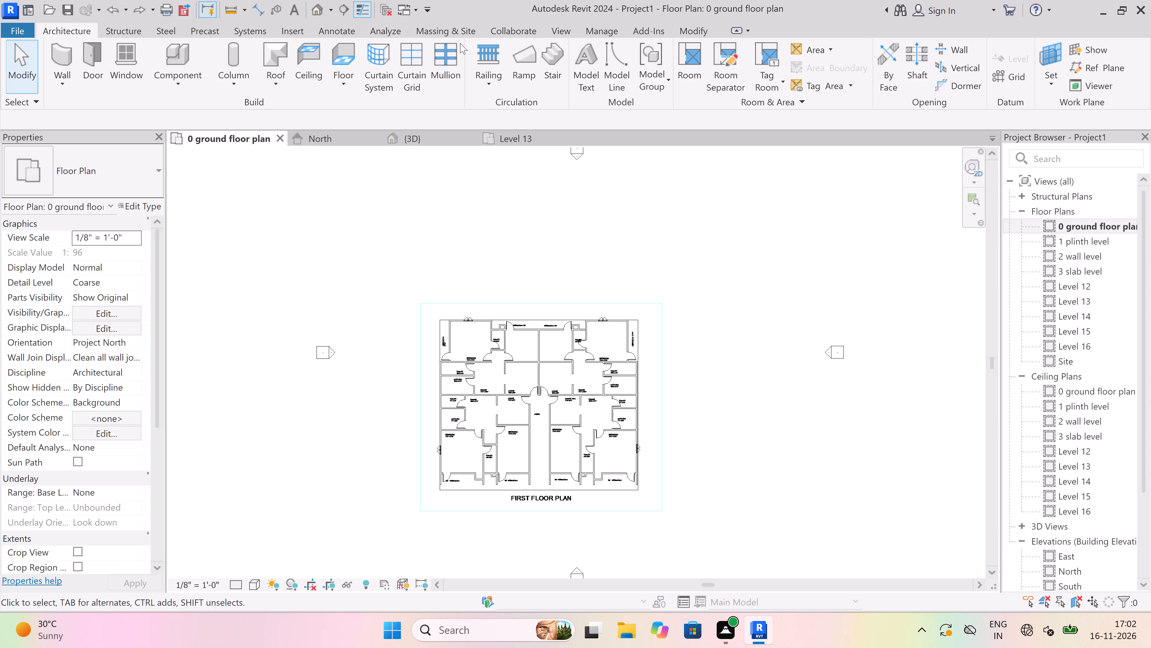
double_click(434, 142)
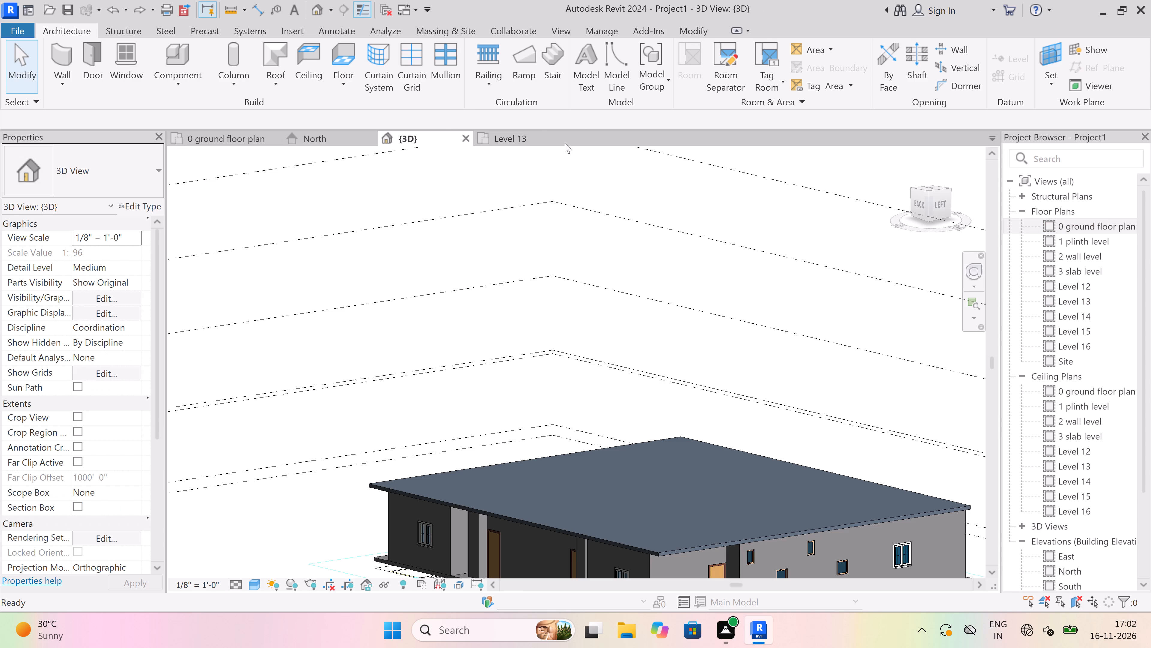
left_click(557, 136)
scroll(641, 297, "down", 3)
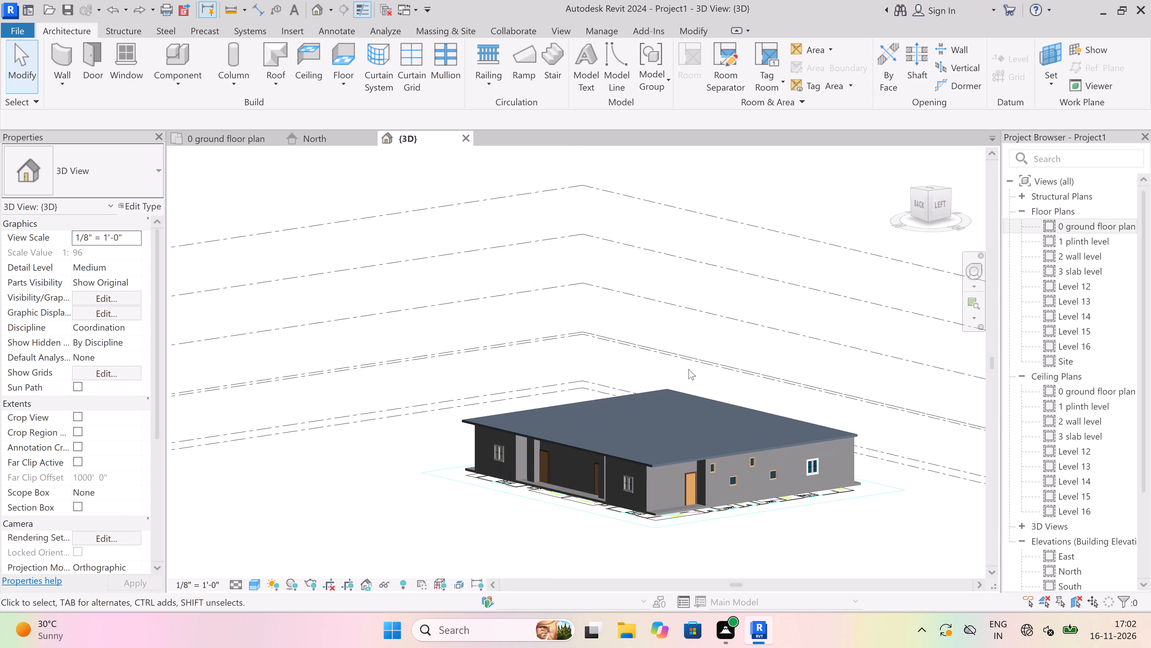
scroll(700, 415, "up", 2)
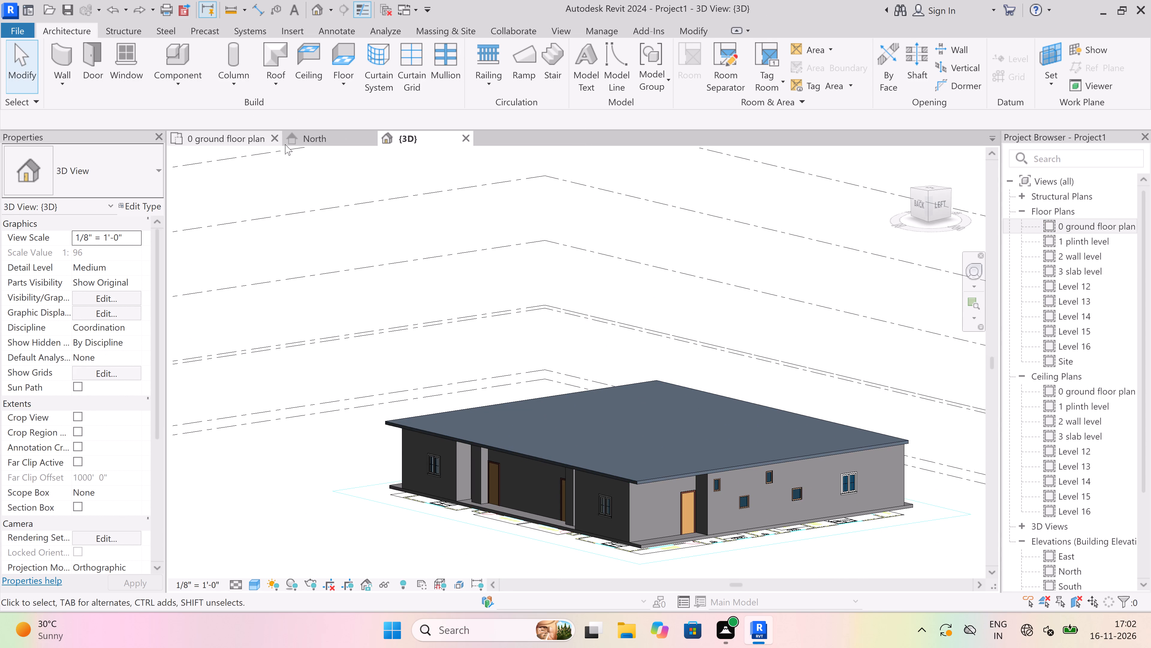
Delete the duplicate Level 13 that coincides with 3 slab level in the North elevation, along with its views.
double_click(325, 135)
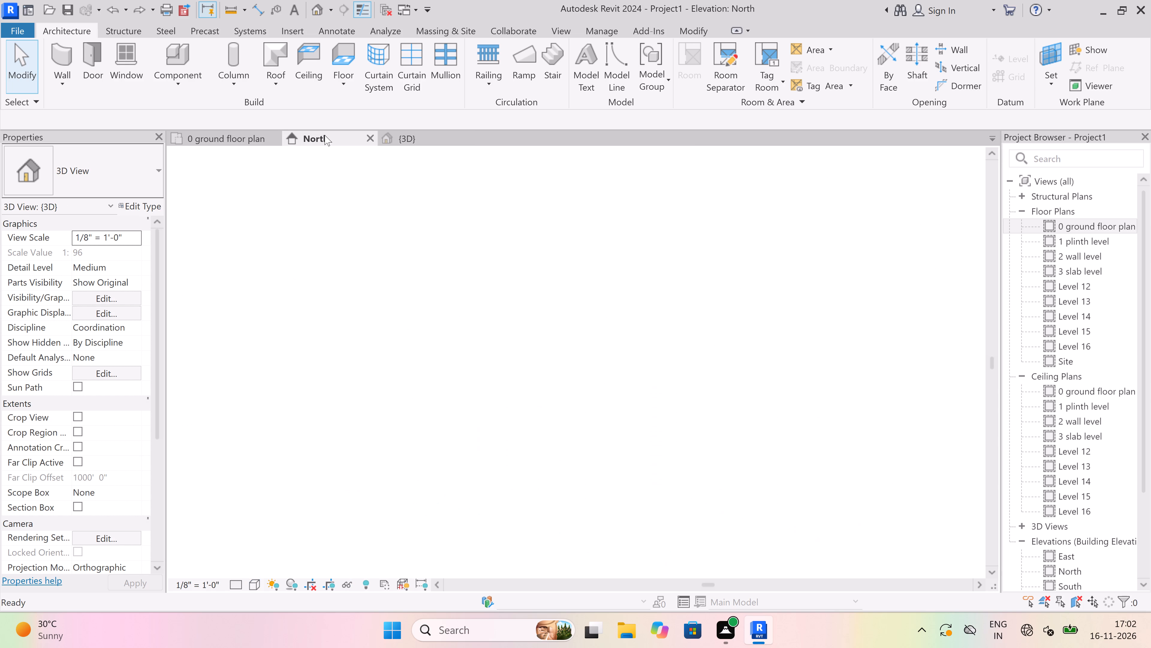
scroll(799, 370, "up", 7)
scroll(786, 396, "up", 3)
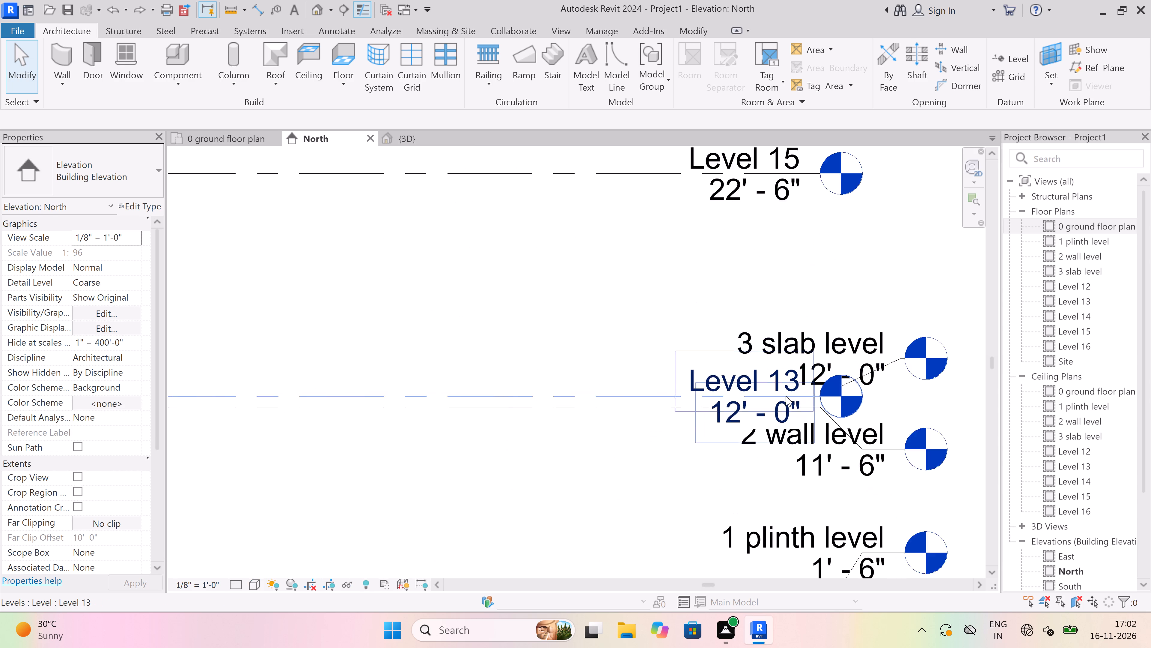
scroll(786, 396, "up", 1)
scroll(768, 384, "down", 3)
scroll(626, 407, "up", 2)
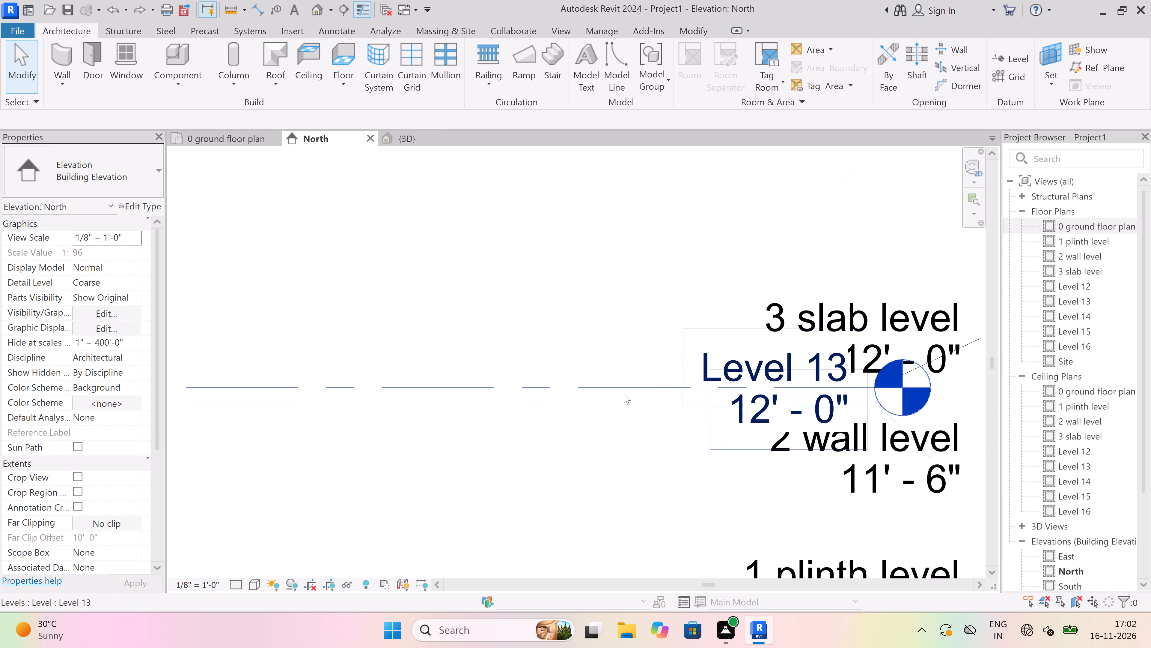
left_click(778, 363)
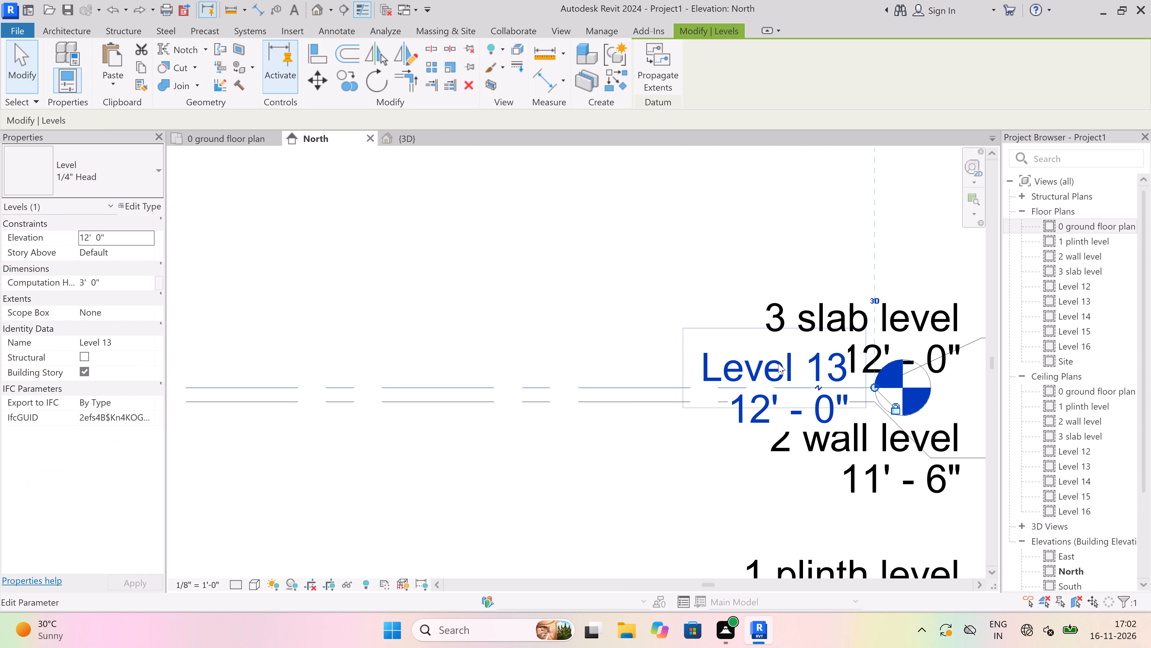
key("Delete")
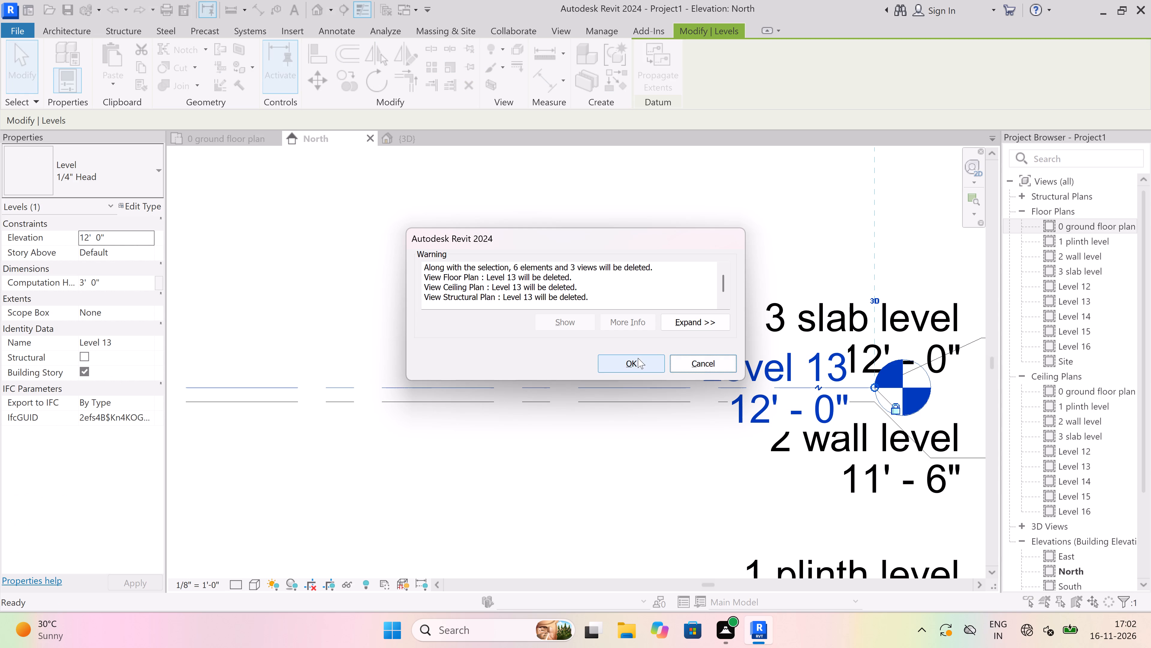
left_click(638, 358)
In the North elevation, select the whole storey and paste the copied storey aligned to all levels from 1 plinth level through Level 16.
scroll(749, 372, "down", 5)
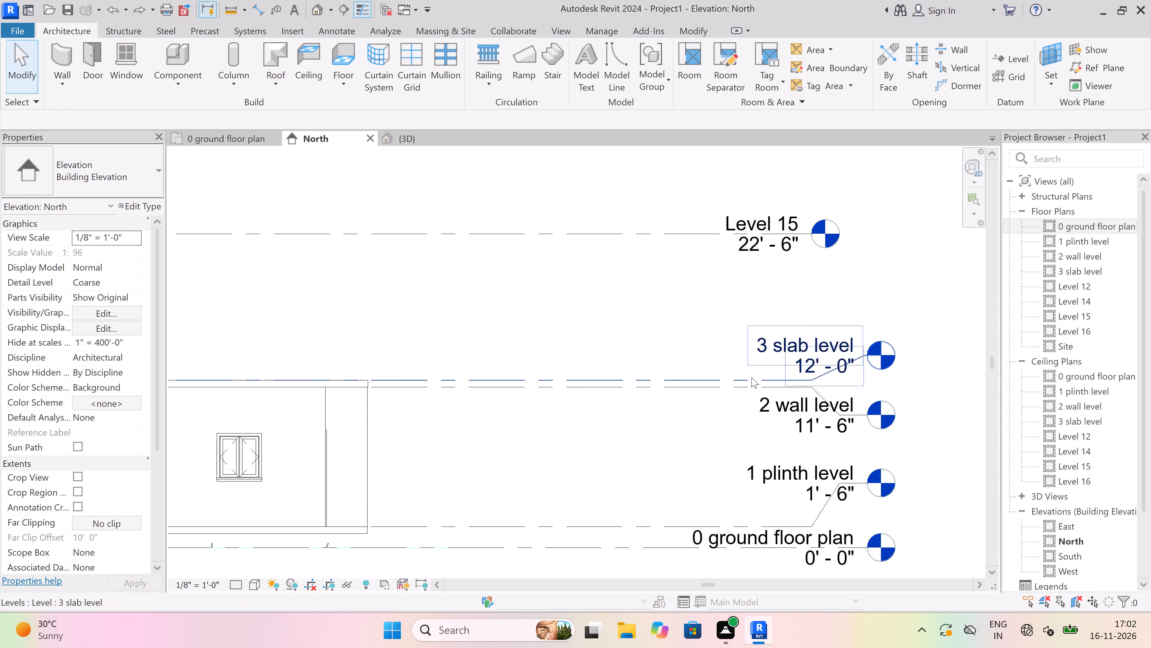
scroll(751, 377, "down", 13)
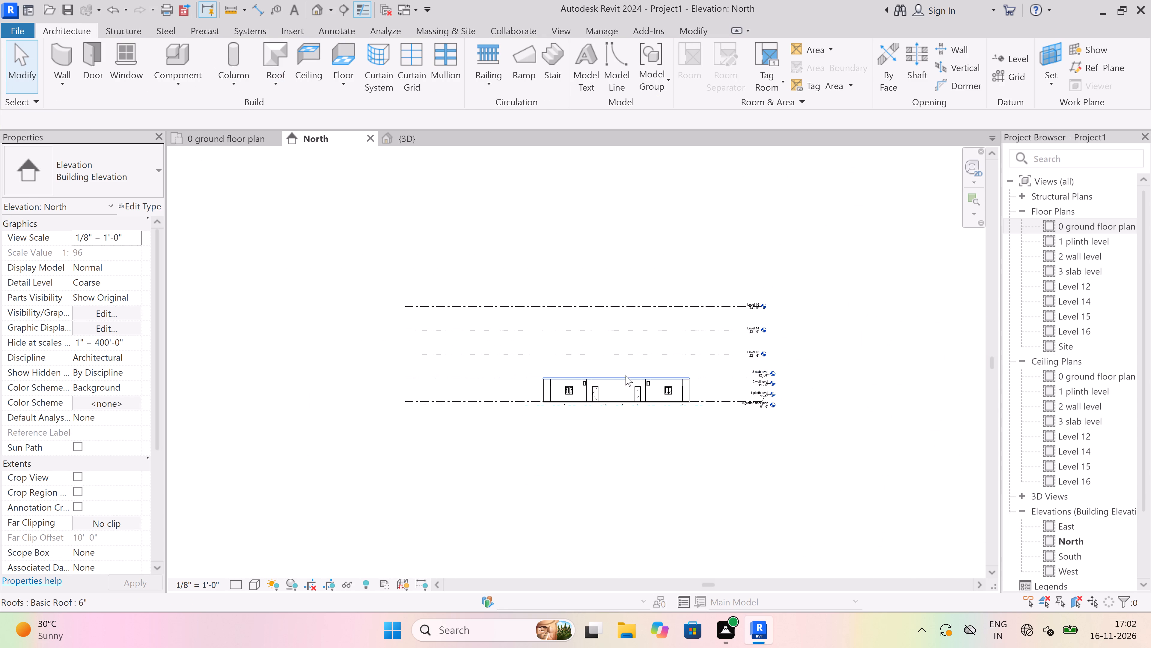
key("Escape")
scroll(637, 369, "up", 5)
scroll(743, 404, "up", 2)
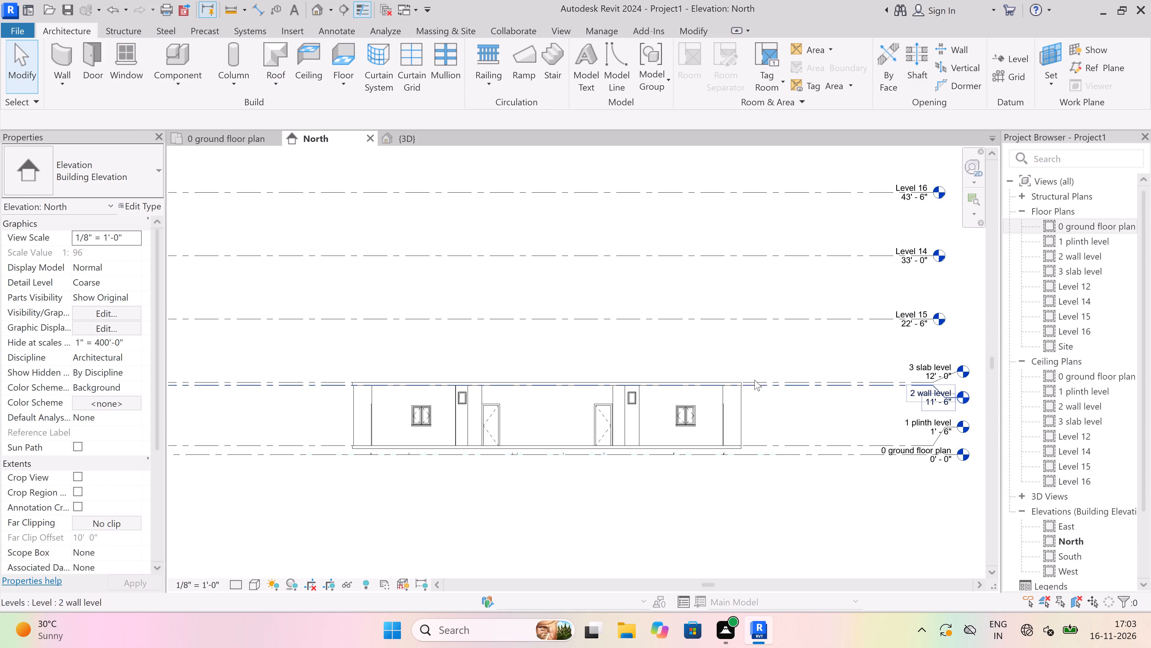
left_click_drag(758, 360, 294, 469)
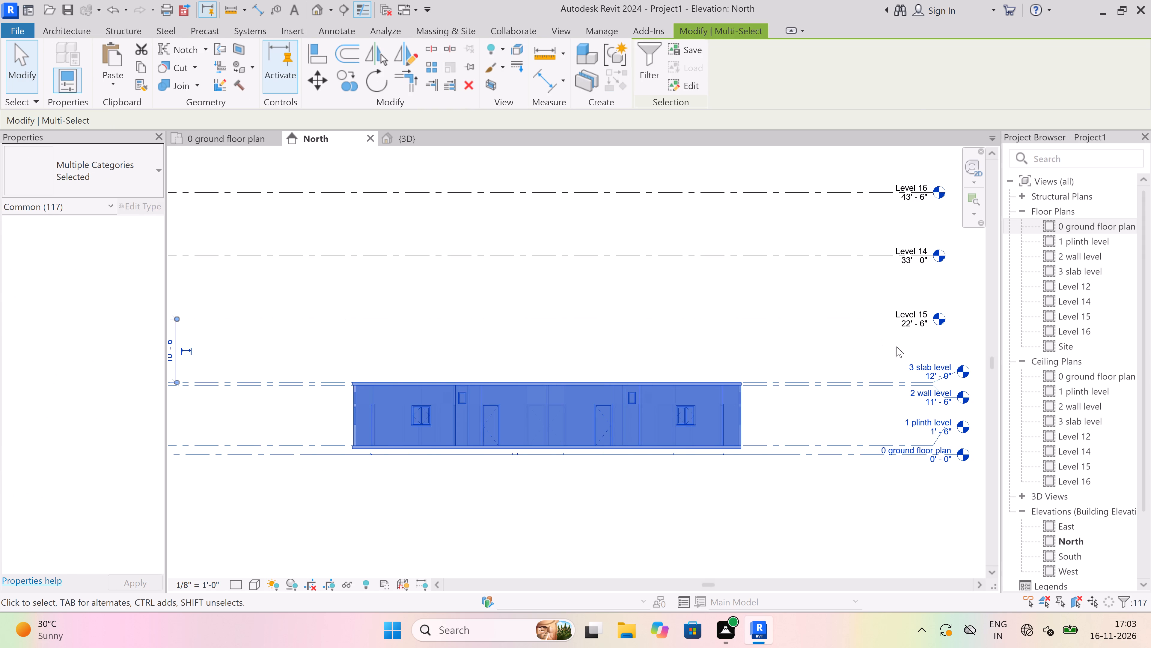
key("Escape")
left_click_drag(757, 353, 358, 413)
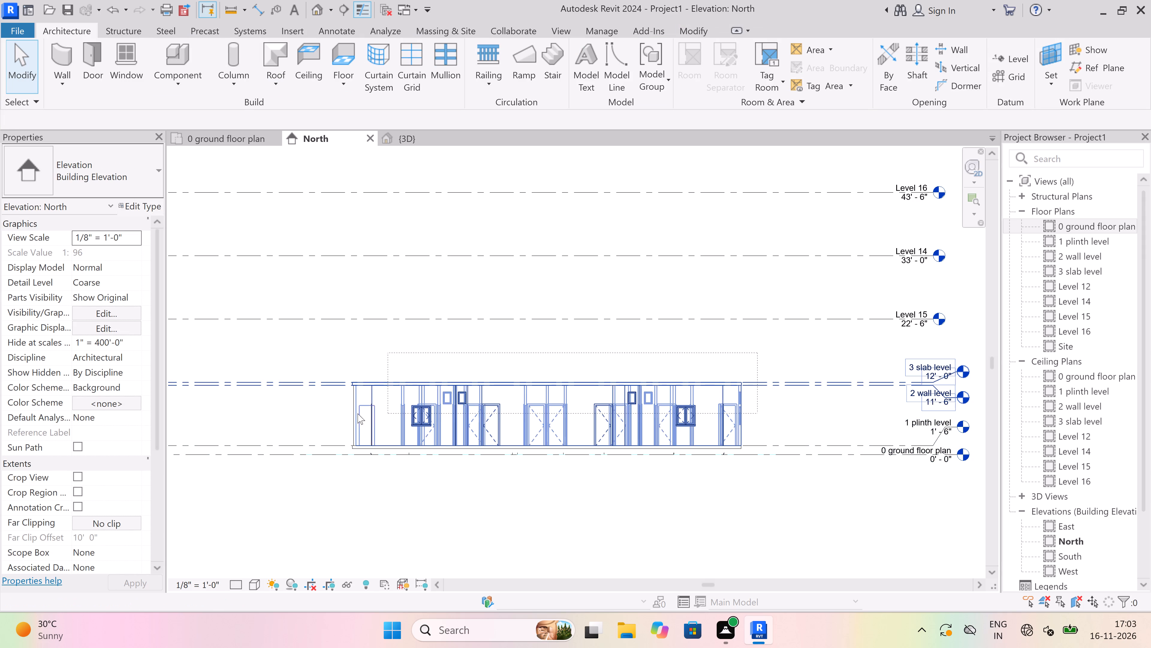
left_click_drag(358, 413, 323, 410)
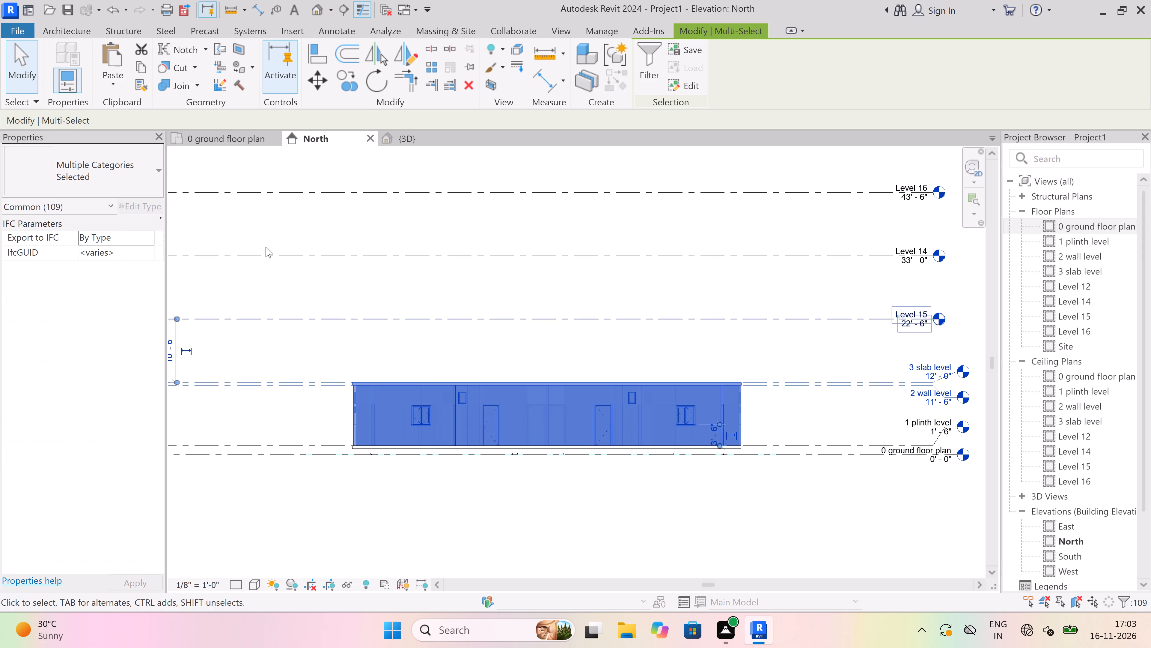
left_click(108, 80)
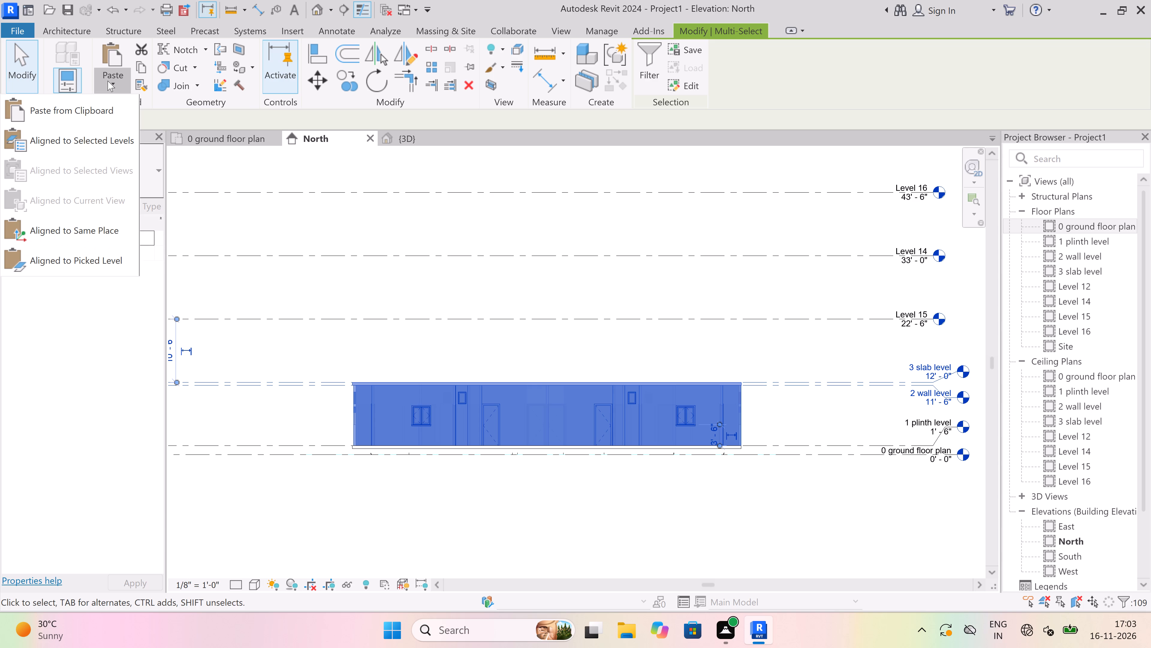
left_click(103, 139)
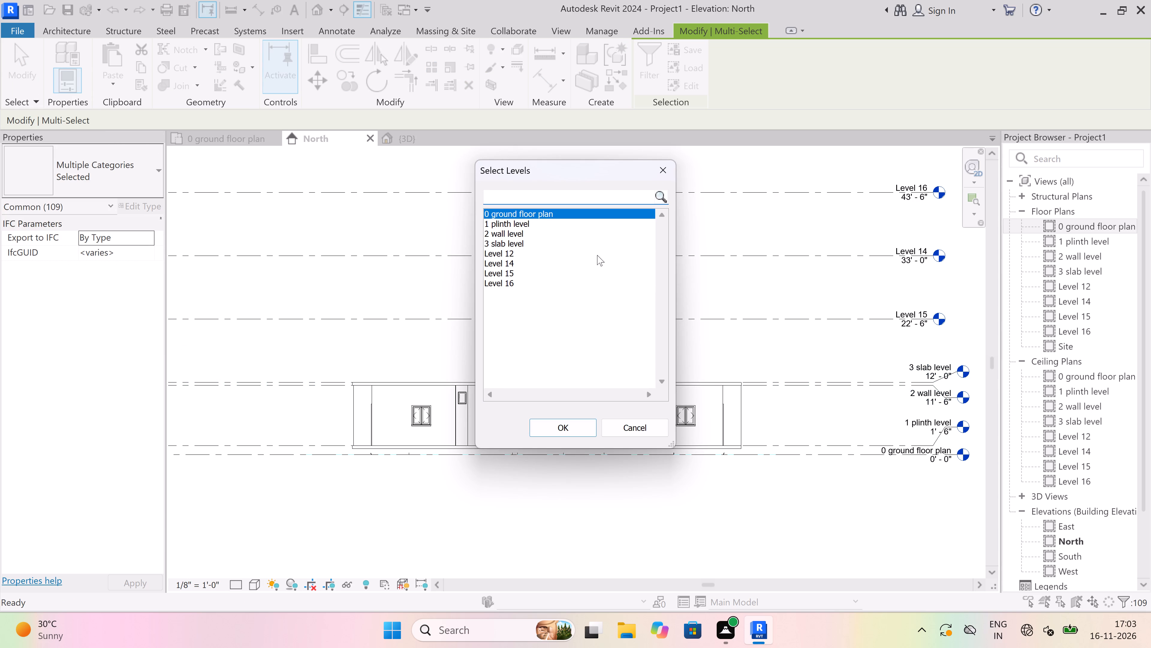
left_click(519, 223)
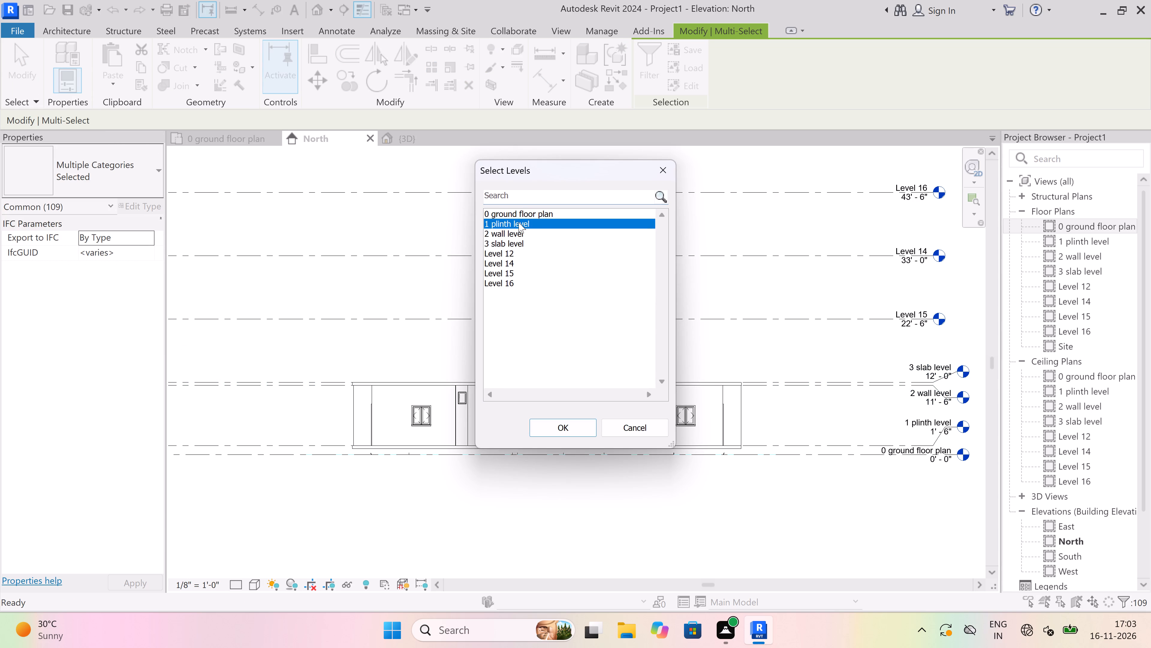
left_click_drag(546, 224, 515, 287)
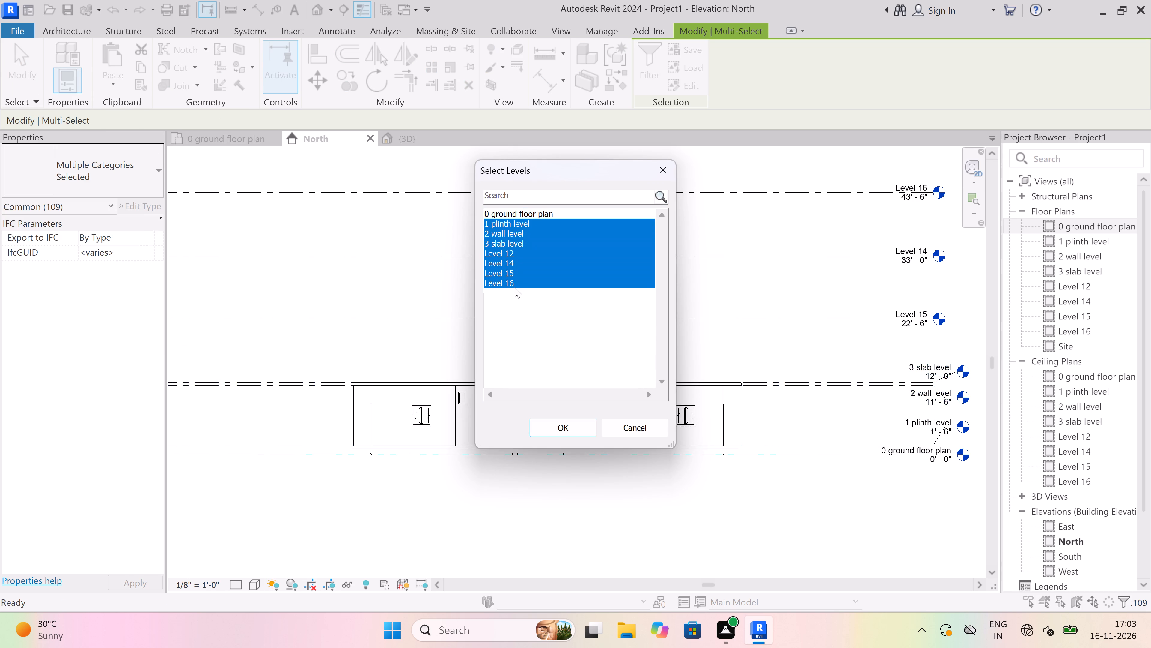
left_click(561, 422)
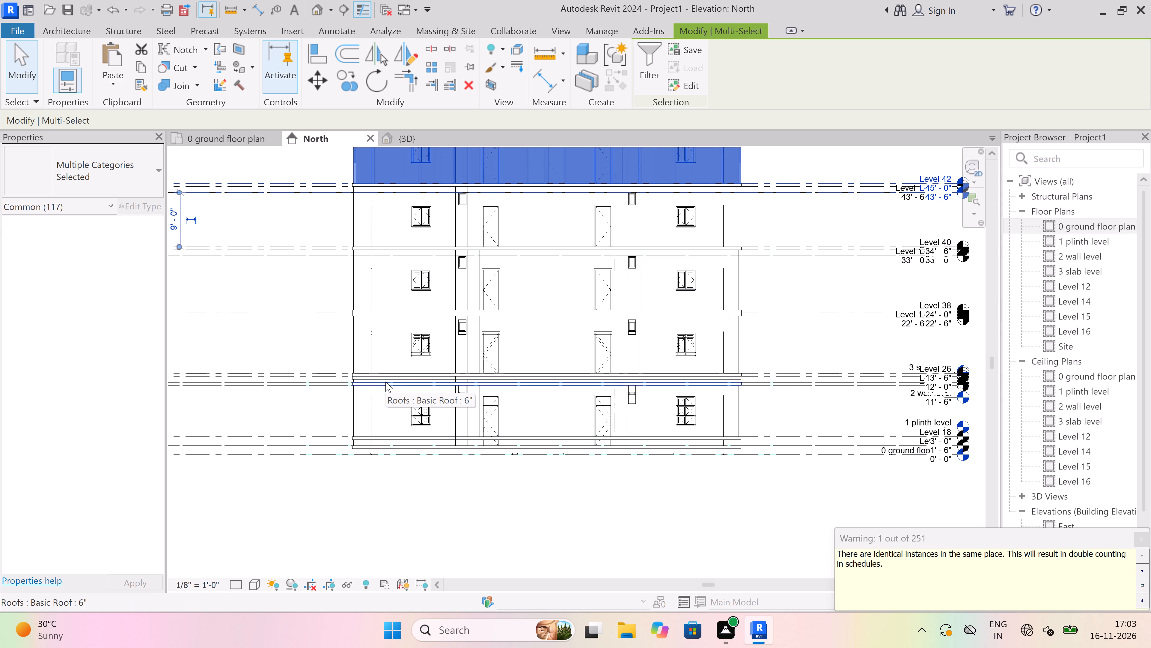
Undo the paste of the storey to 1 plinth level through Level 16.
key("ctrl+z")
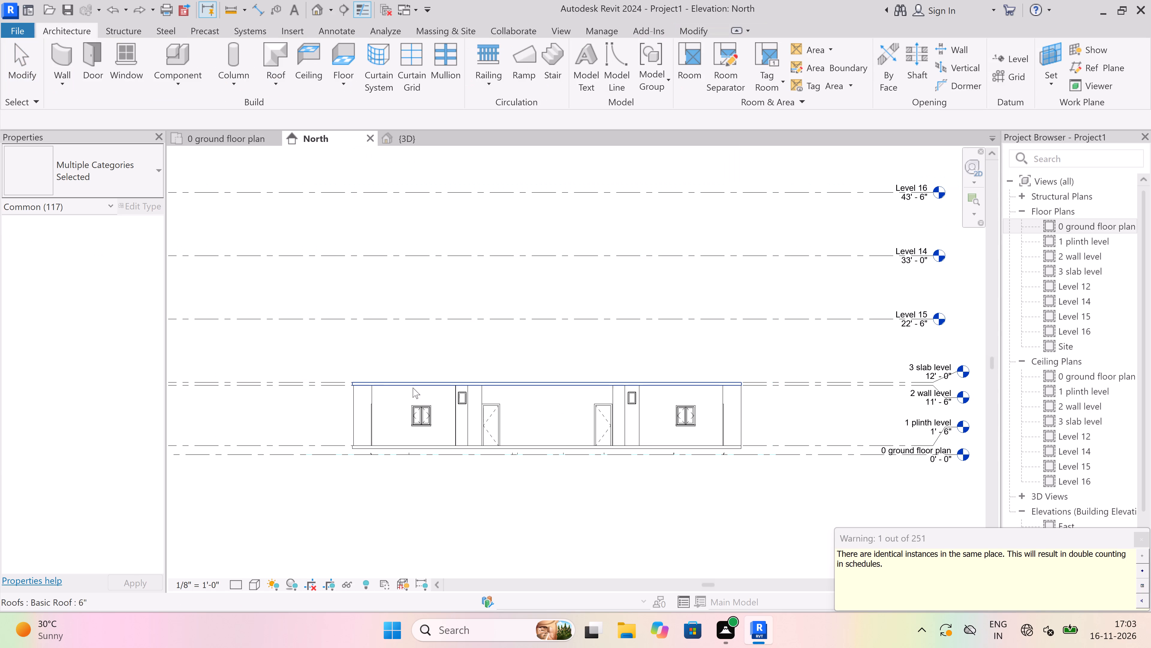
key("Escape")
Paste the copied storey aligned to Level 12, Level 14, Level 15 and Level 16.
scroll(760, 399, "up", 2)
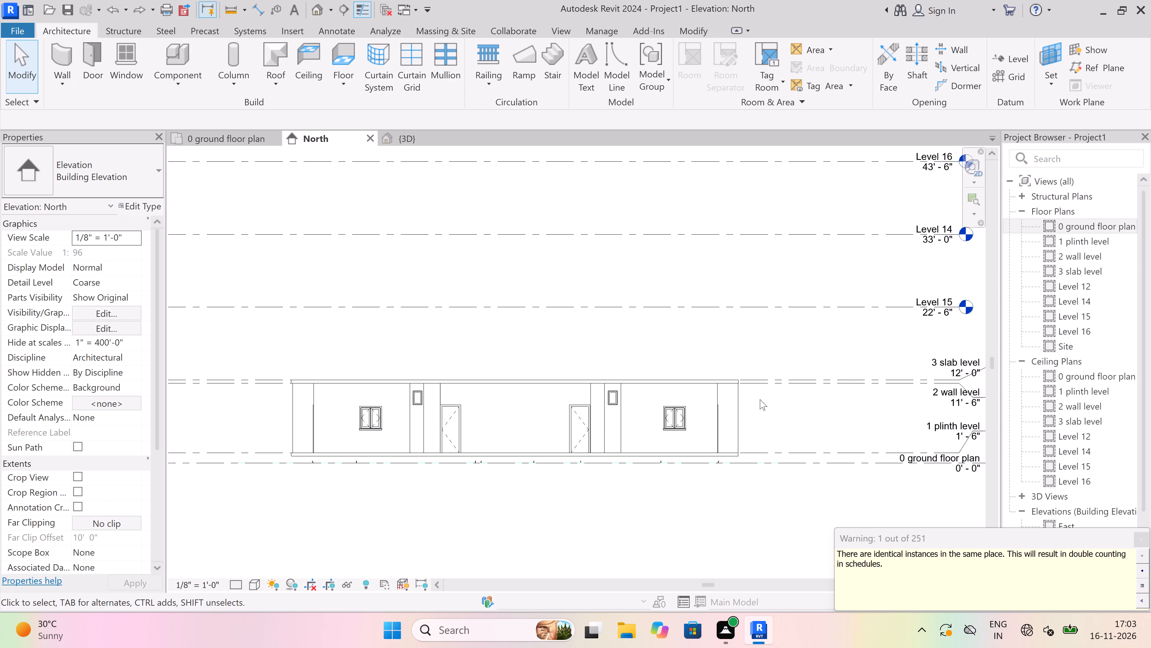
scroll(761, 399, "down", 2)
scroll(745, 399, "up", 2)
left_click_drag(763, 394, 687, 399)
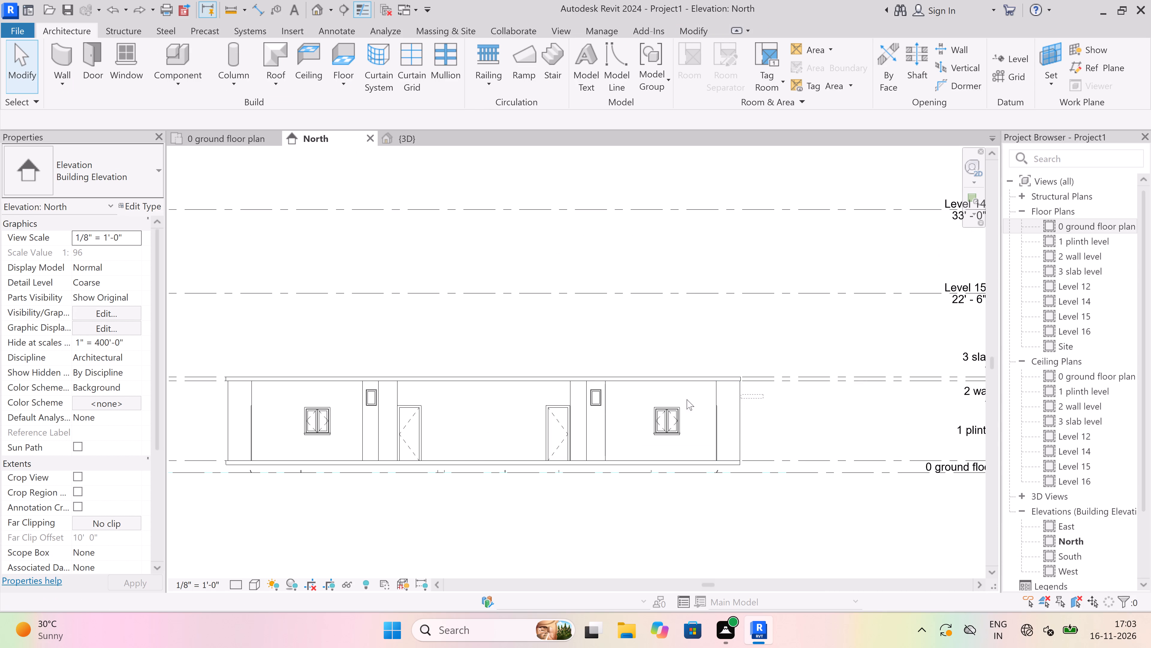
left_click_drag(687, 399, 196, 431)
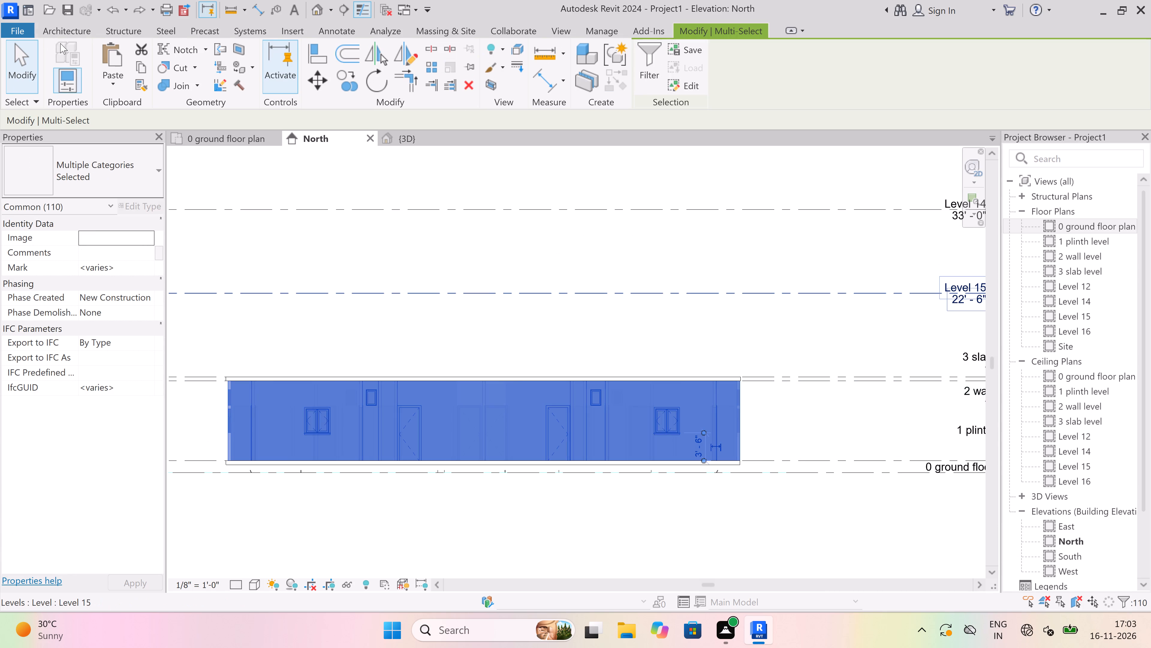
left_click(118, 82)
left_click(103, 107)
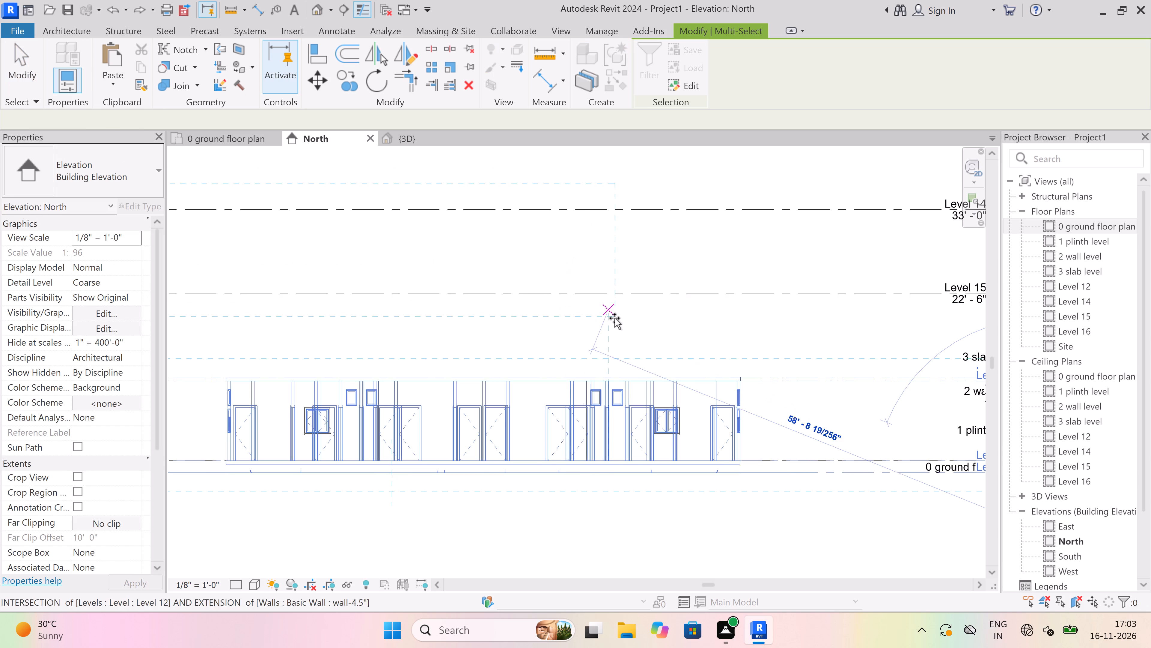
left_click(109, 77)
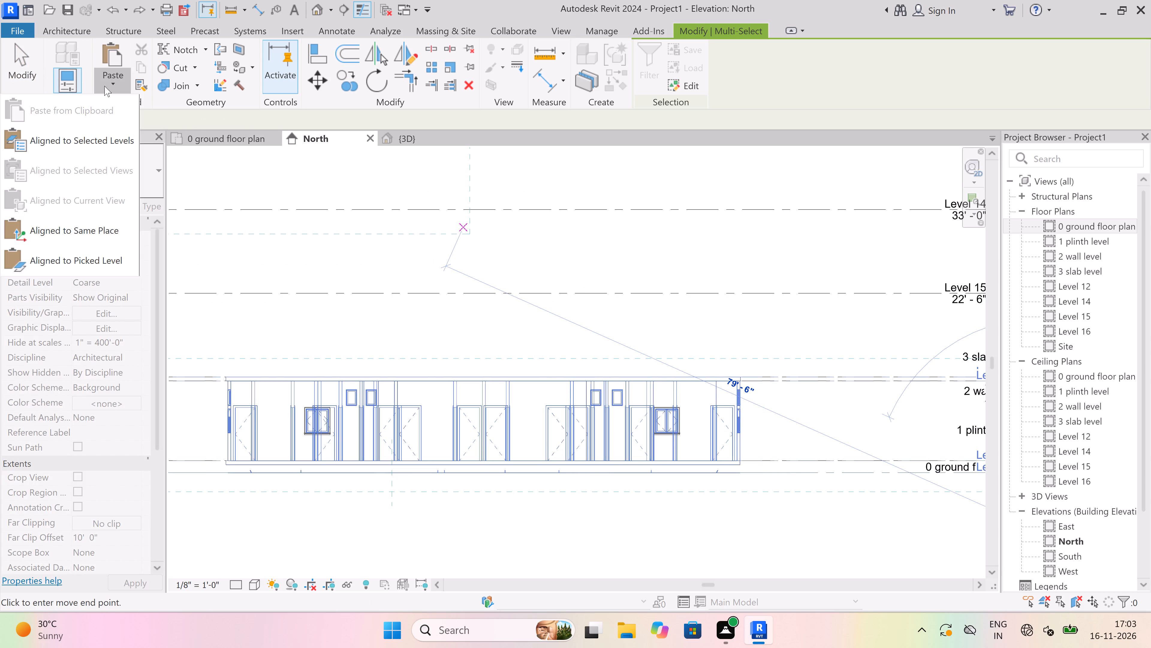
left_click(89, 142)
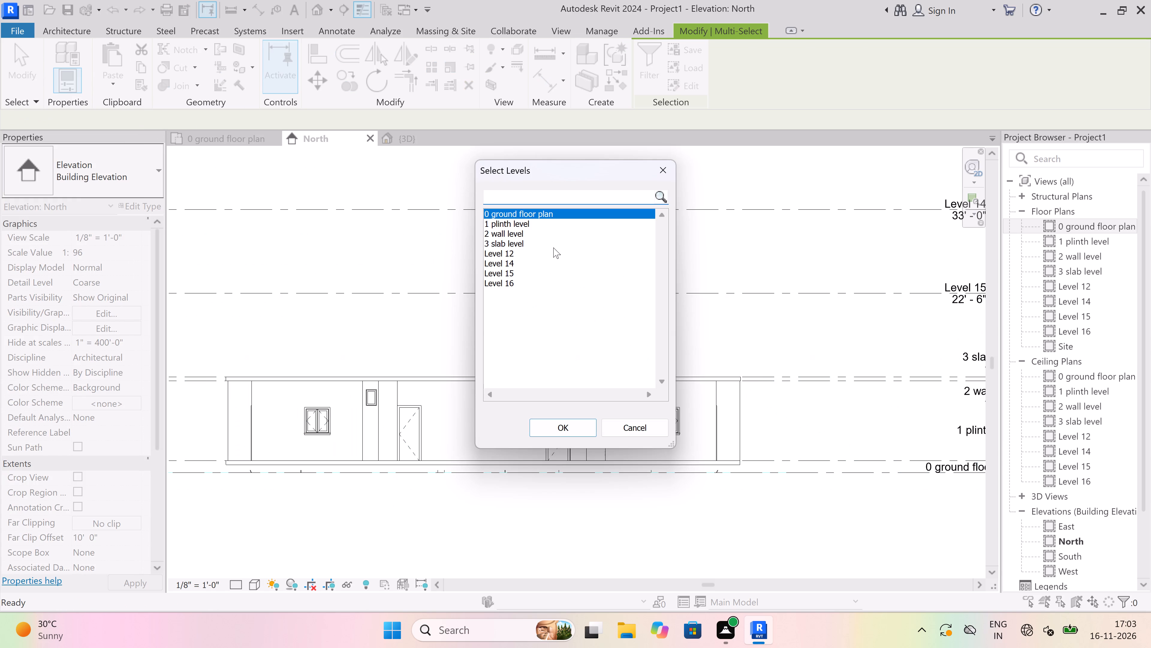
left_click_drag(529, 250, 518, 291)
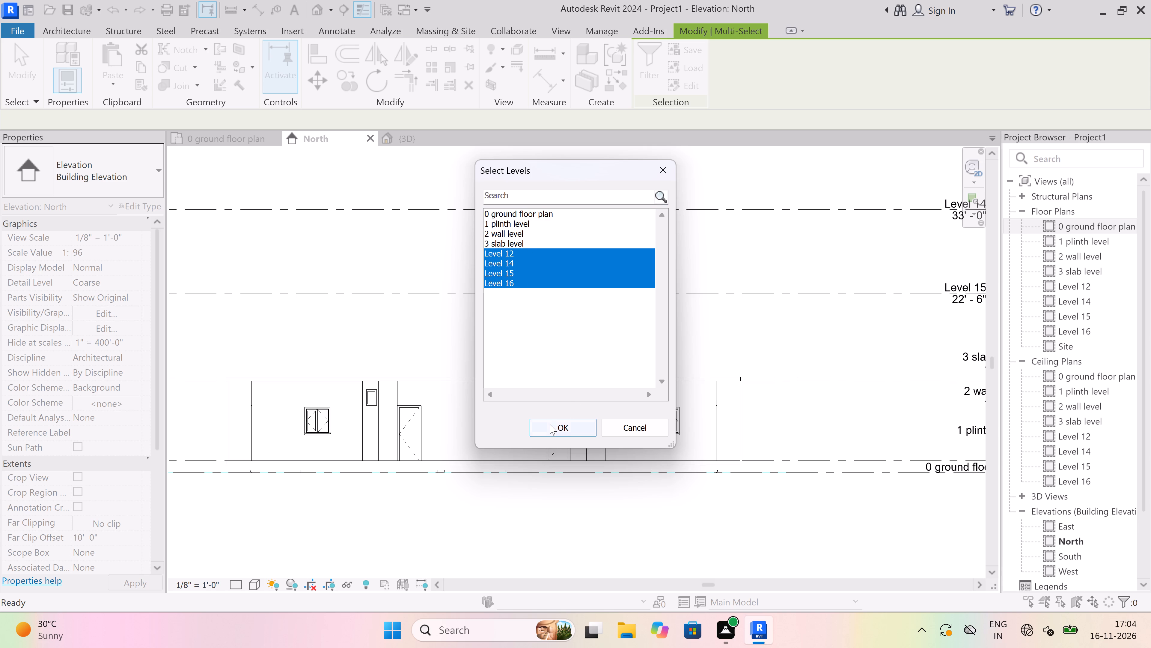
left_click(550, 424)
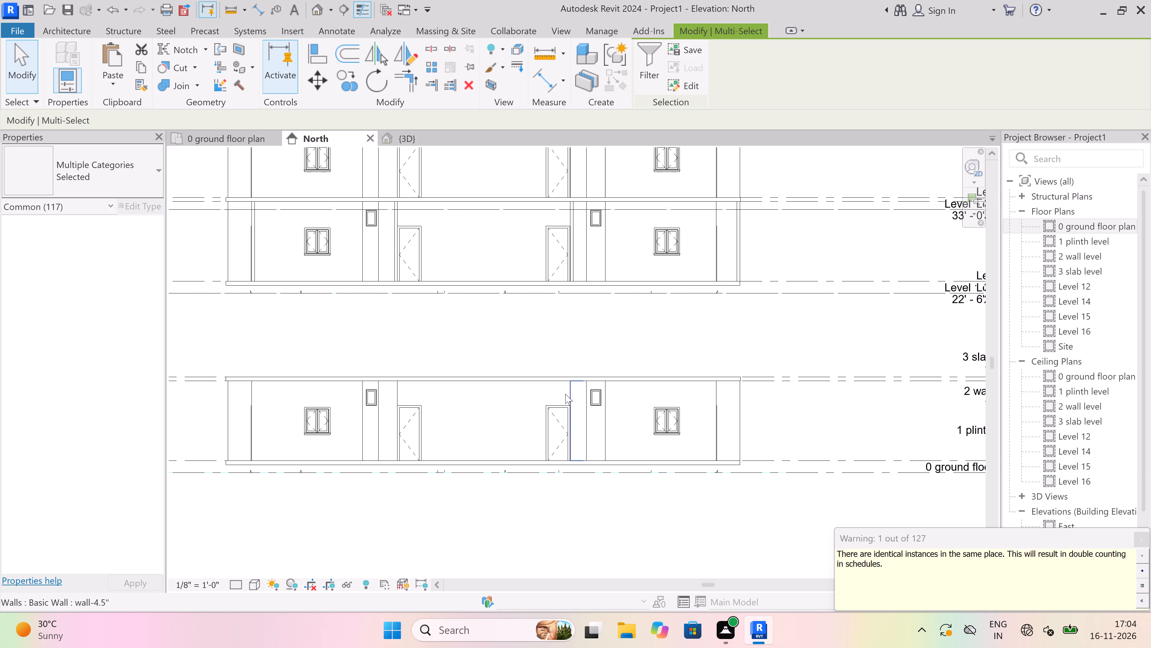
Examine how the pasted storeys stack above the original storey in the North elevation and the 3D view.
scroll(565, 393, "down", 8)
scroll(533, 335, "up", 3)
scroll(533, 380, "up", 4)
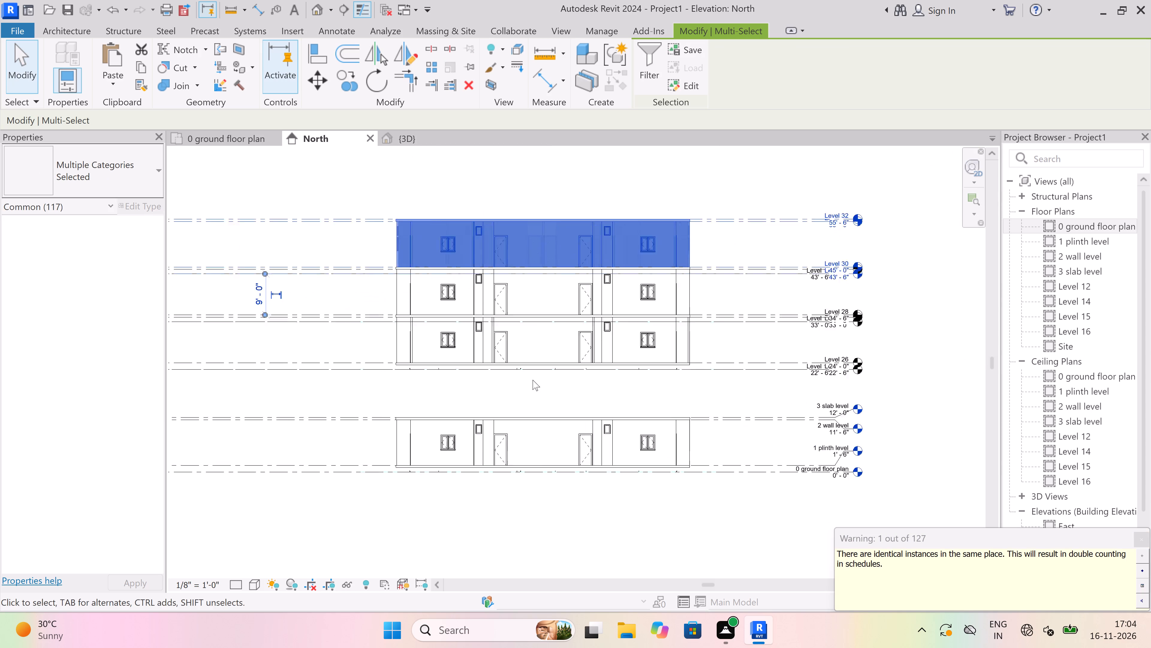
key("Escape")
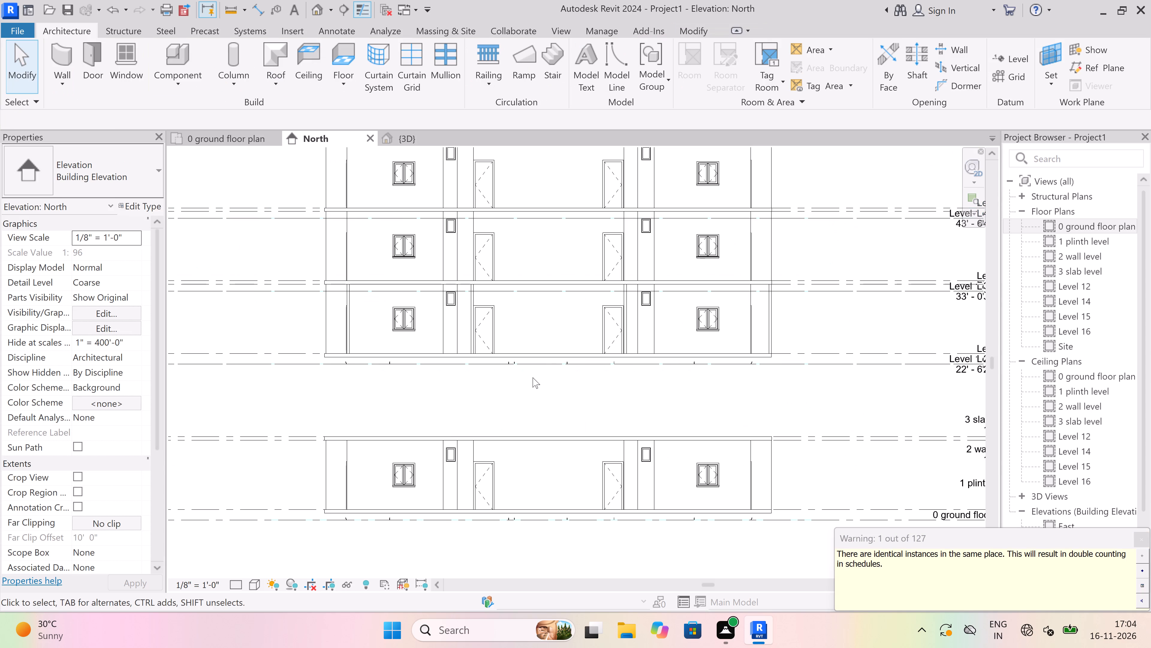
scroll(530, 368, "down", 4)
scroll(530, 365, "up", 2)
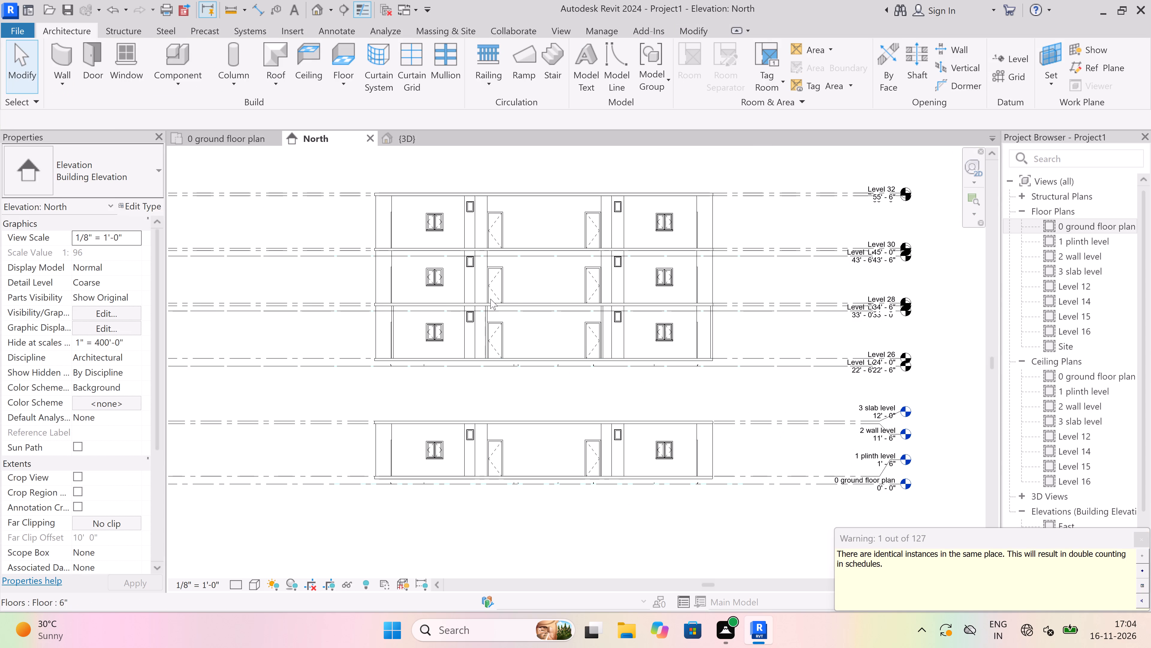
left_click(413, 139)
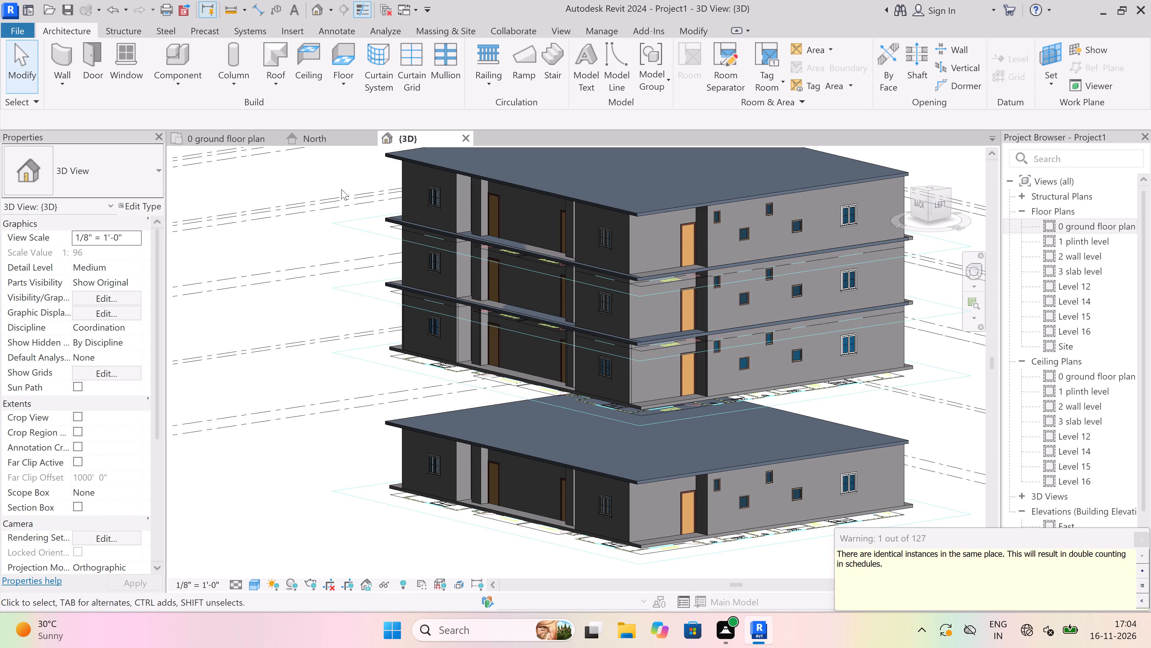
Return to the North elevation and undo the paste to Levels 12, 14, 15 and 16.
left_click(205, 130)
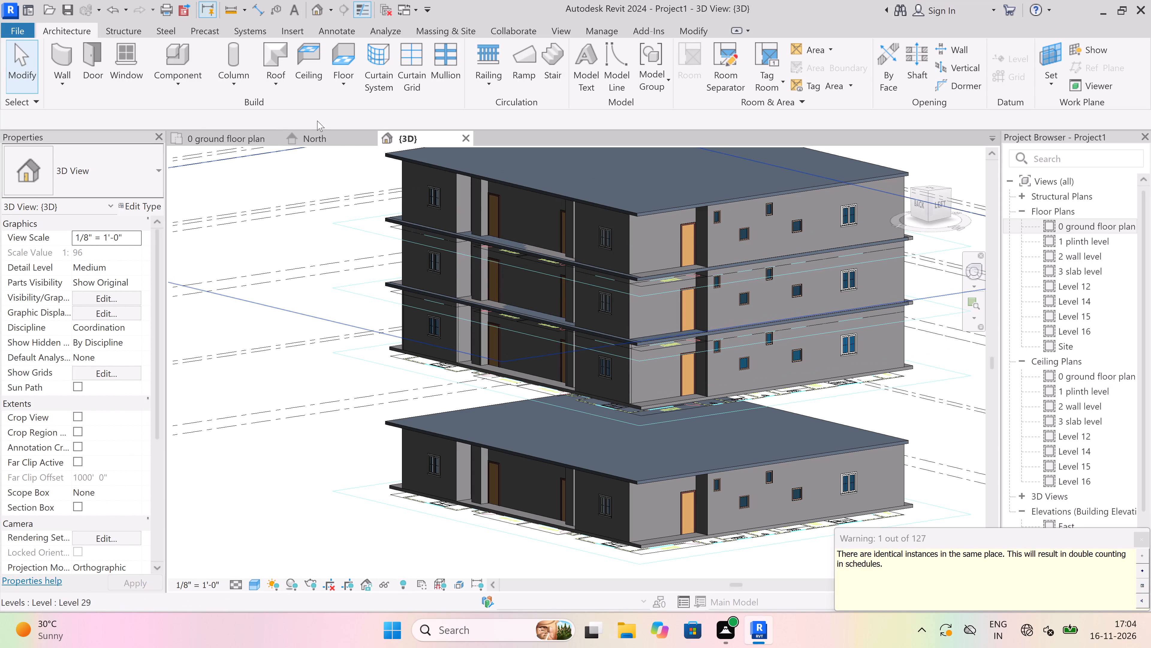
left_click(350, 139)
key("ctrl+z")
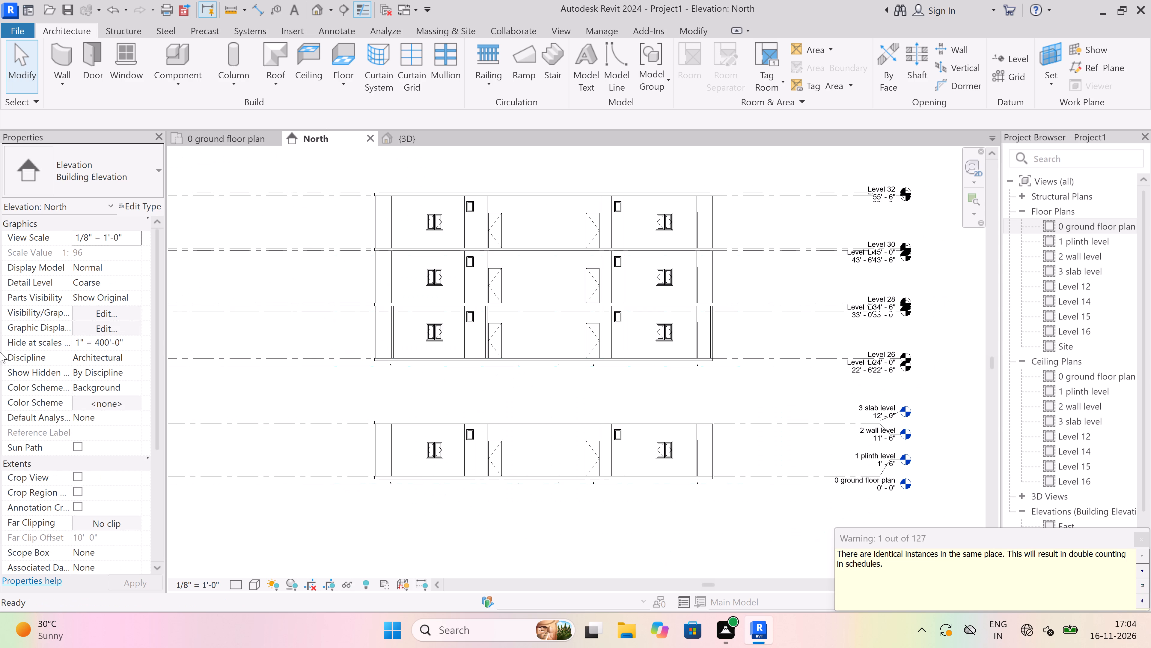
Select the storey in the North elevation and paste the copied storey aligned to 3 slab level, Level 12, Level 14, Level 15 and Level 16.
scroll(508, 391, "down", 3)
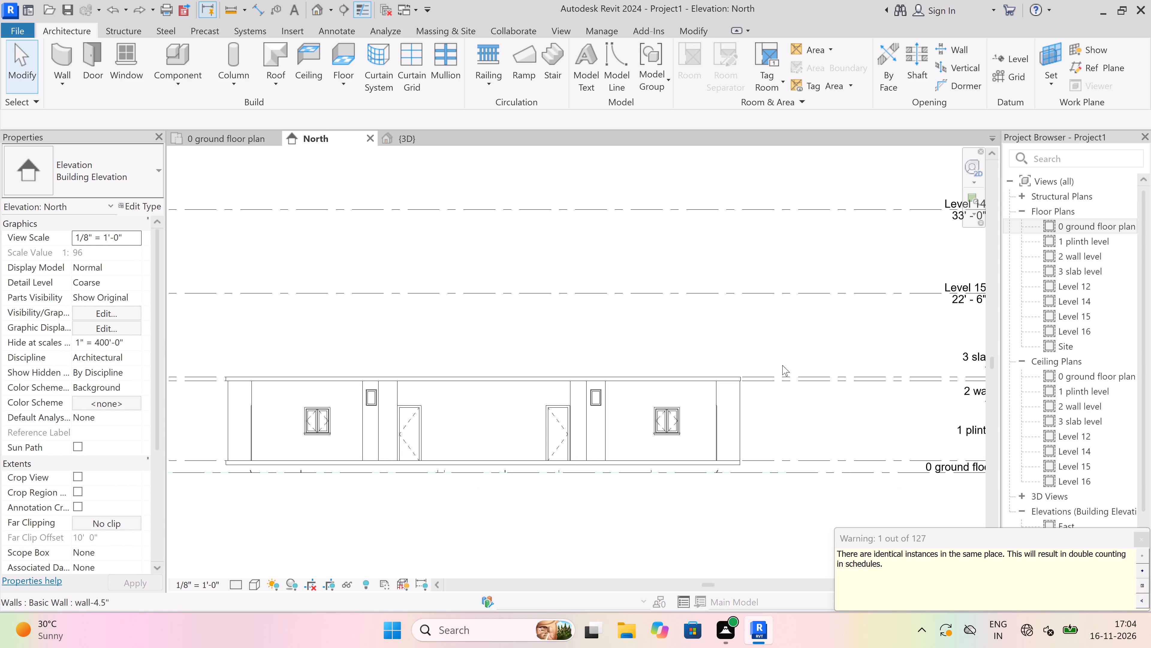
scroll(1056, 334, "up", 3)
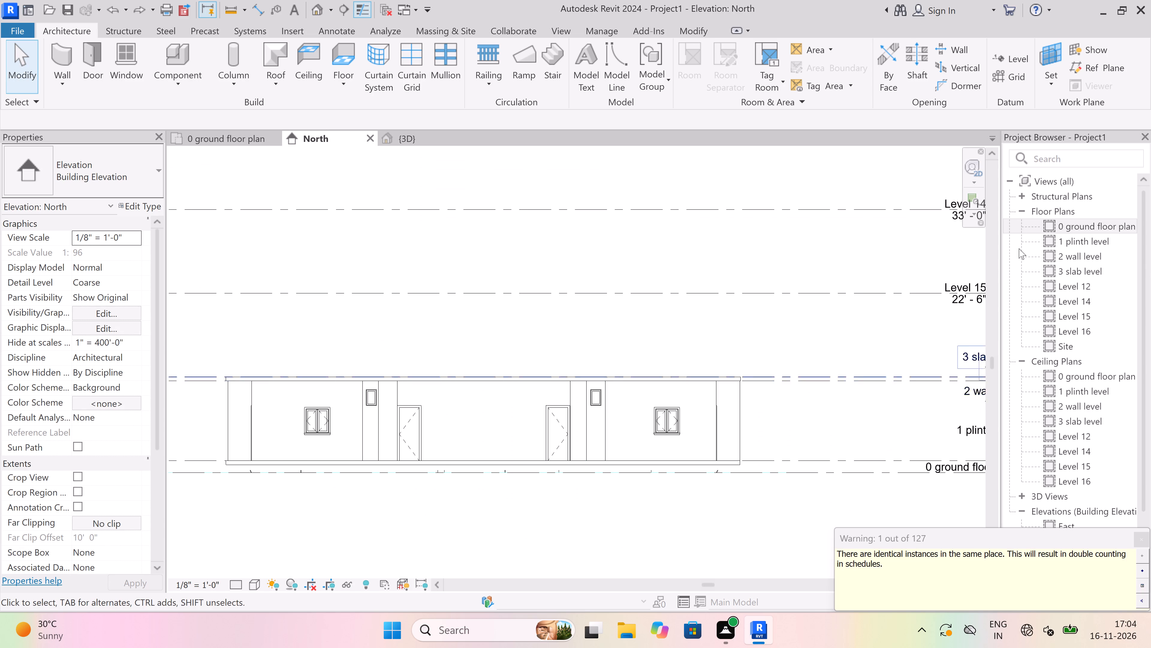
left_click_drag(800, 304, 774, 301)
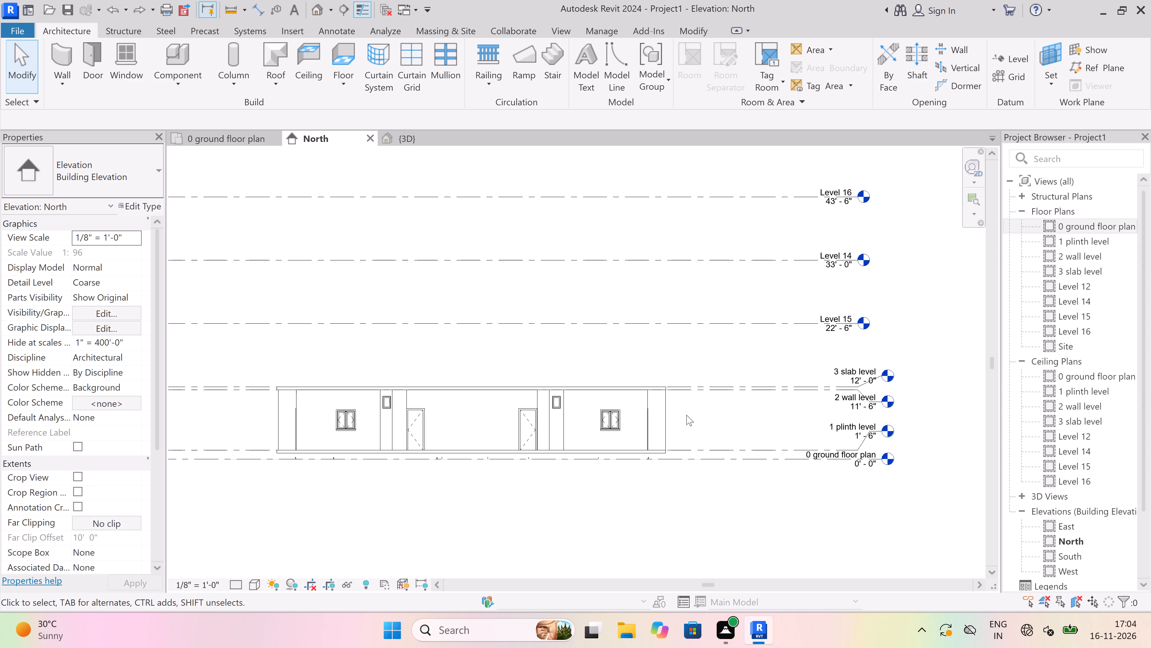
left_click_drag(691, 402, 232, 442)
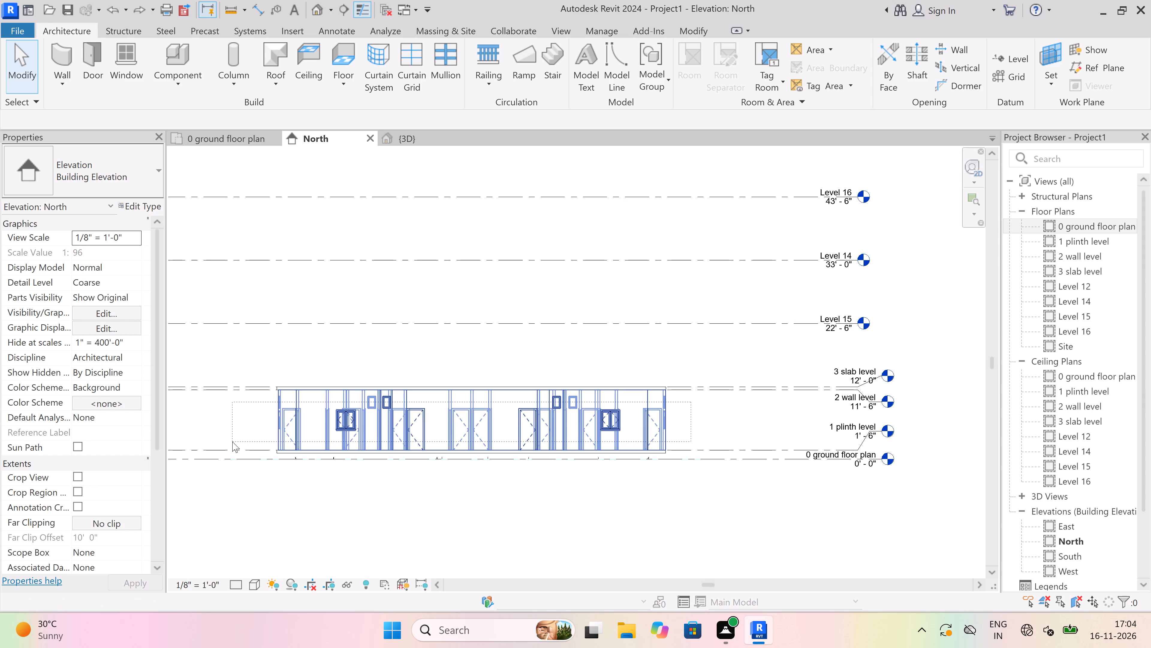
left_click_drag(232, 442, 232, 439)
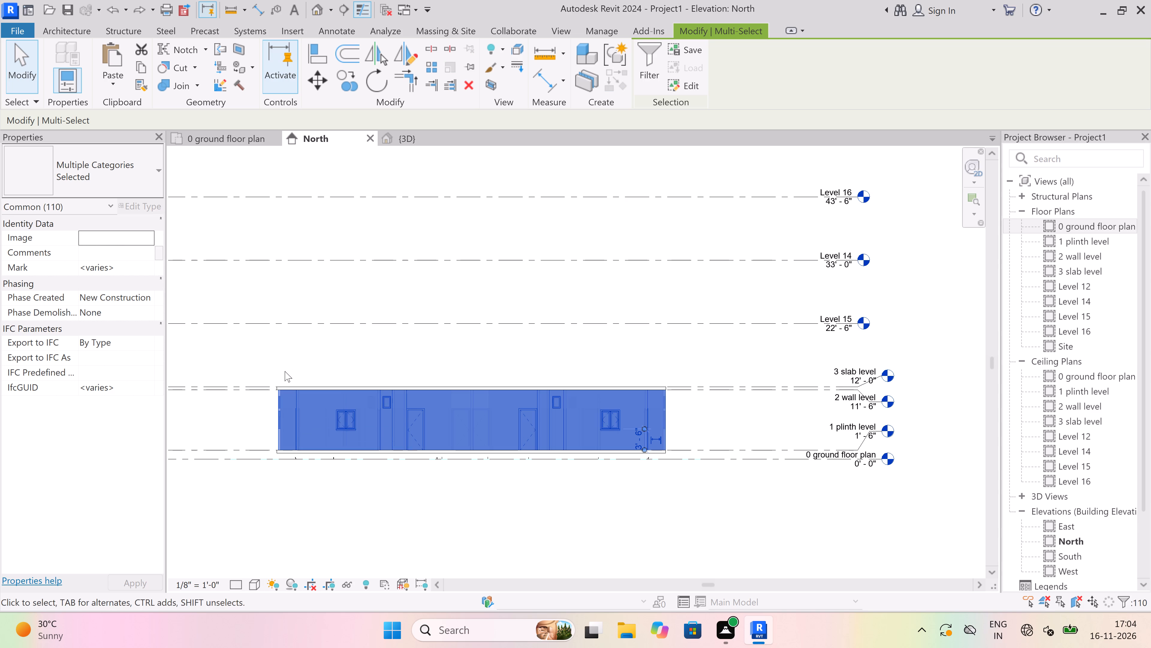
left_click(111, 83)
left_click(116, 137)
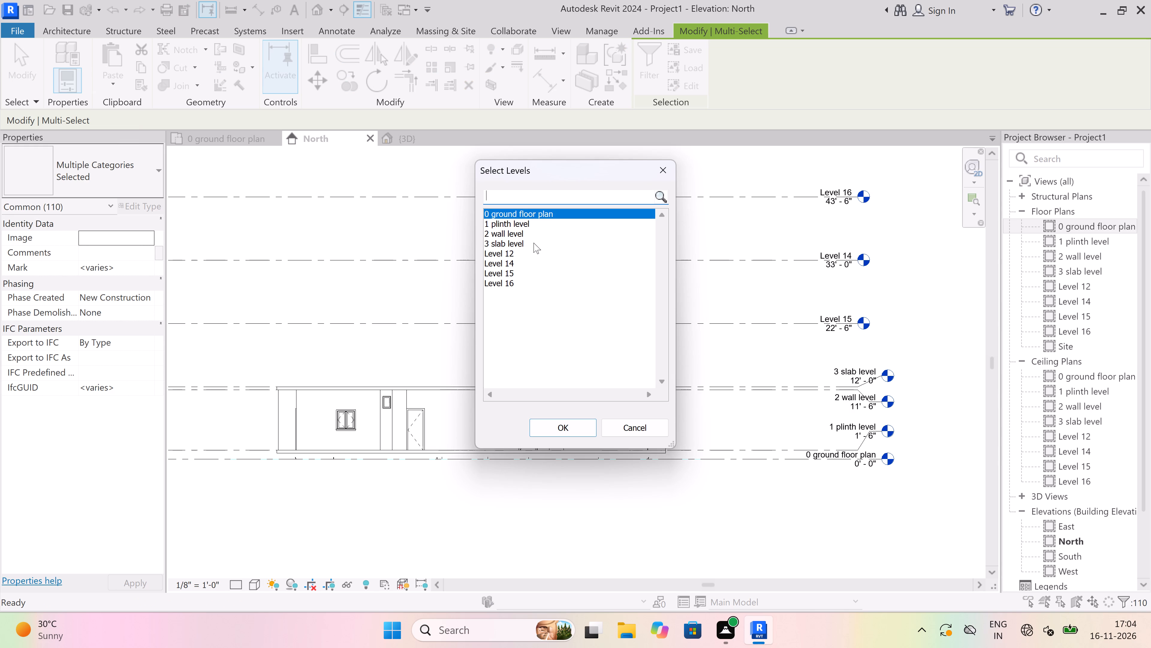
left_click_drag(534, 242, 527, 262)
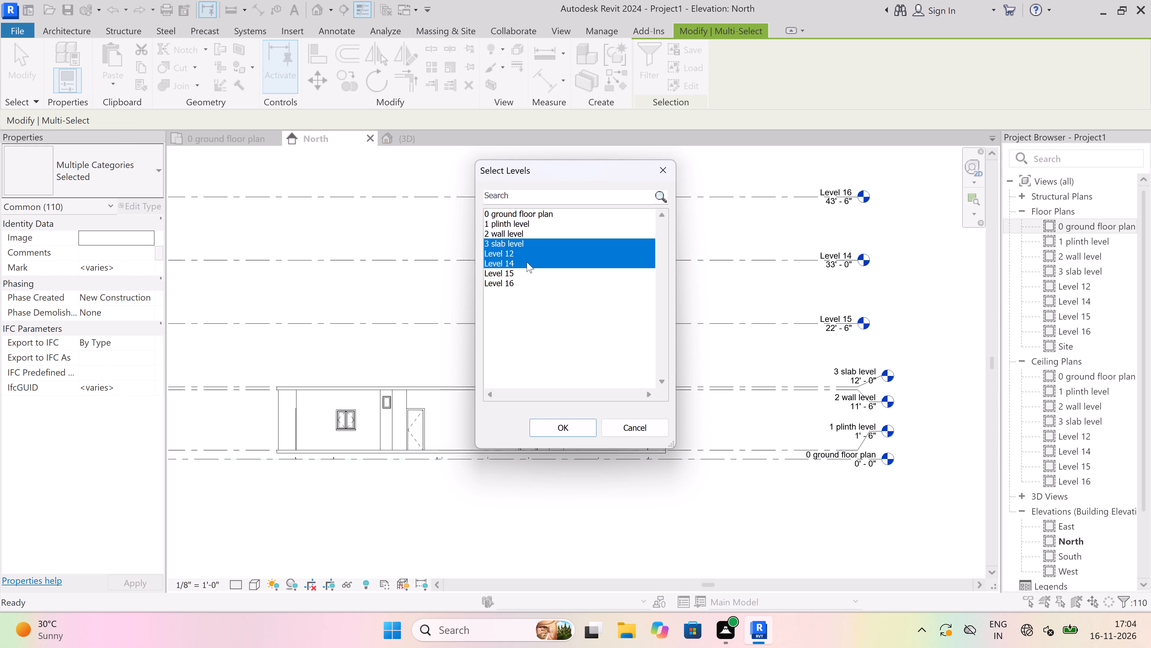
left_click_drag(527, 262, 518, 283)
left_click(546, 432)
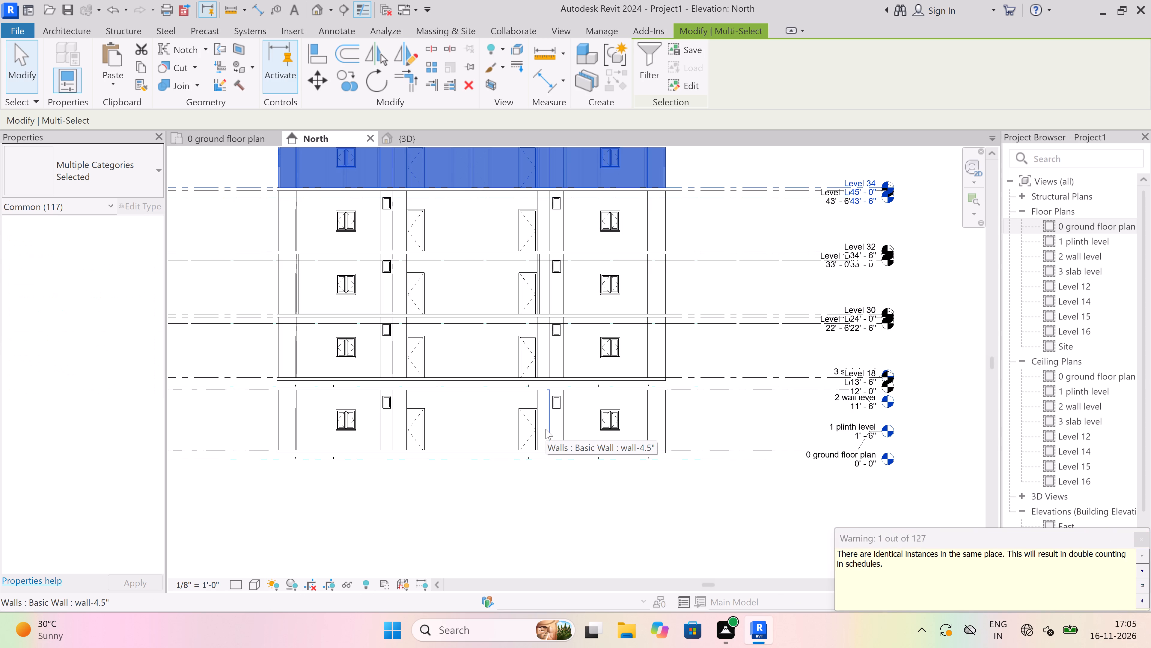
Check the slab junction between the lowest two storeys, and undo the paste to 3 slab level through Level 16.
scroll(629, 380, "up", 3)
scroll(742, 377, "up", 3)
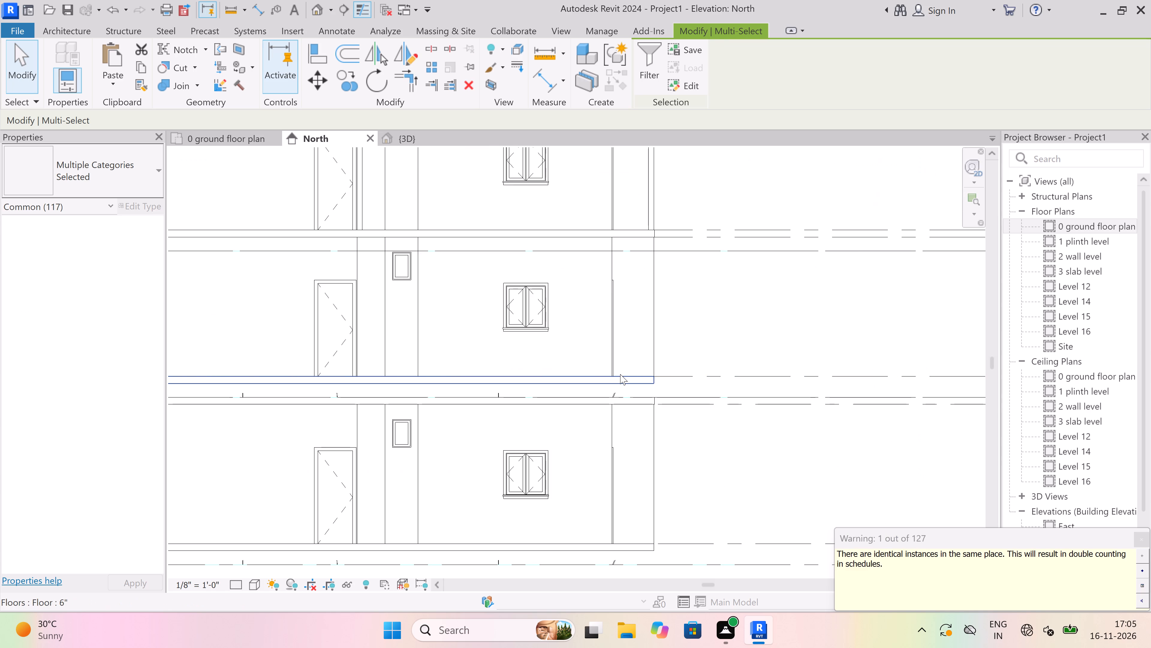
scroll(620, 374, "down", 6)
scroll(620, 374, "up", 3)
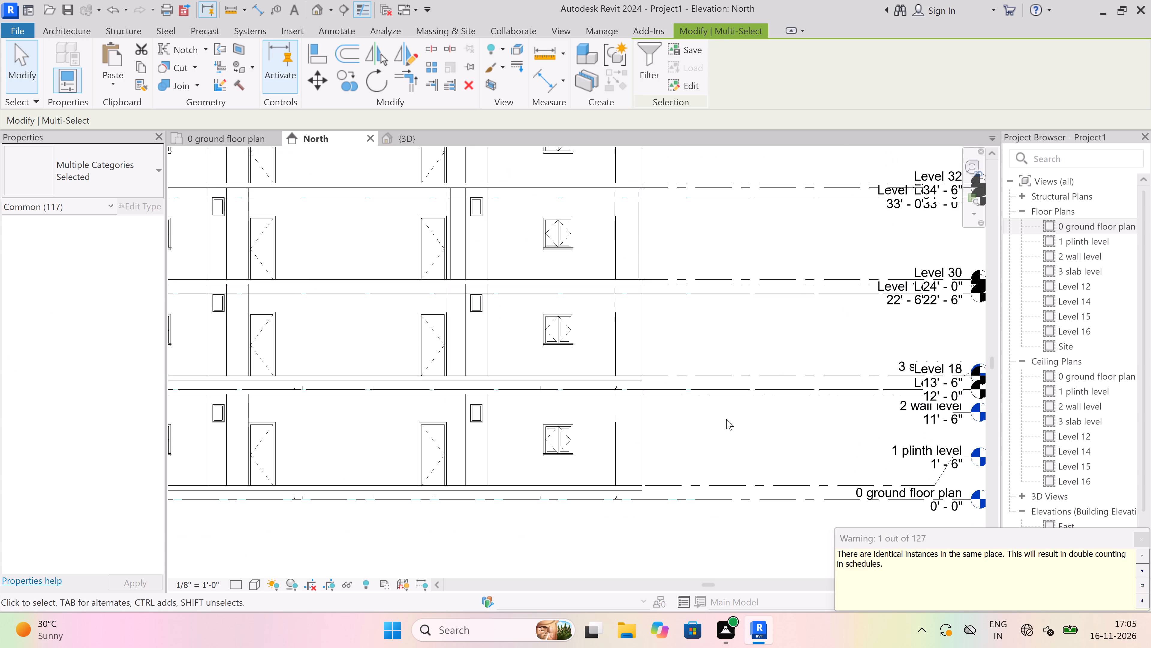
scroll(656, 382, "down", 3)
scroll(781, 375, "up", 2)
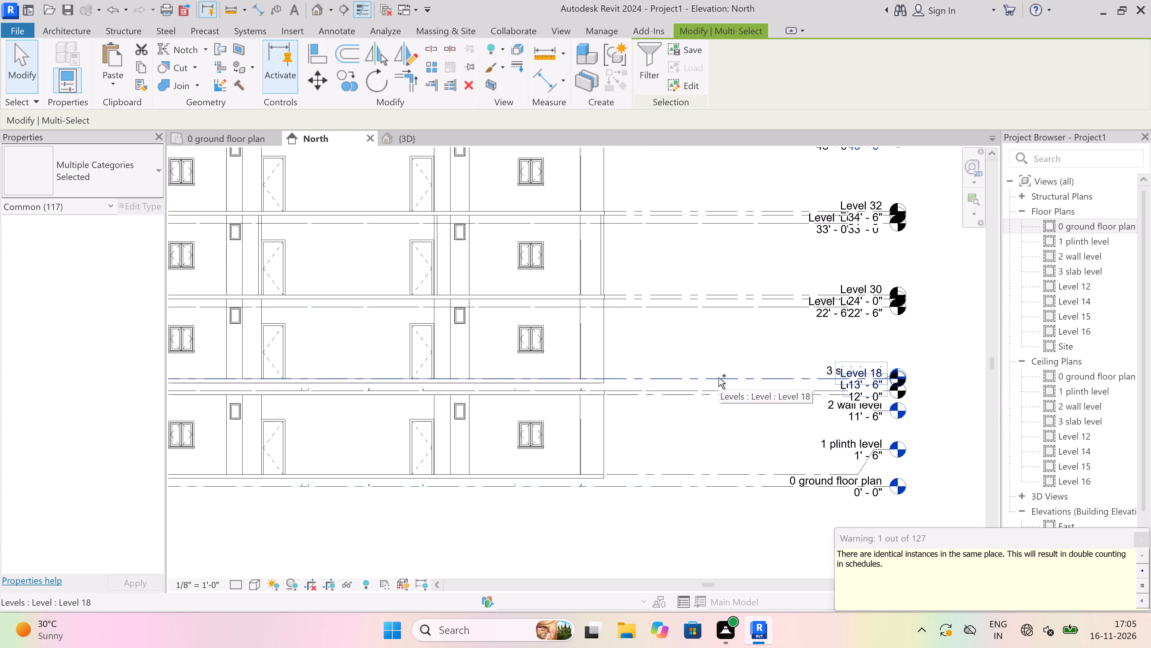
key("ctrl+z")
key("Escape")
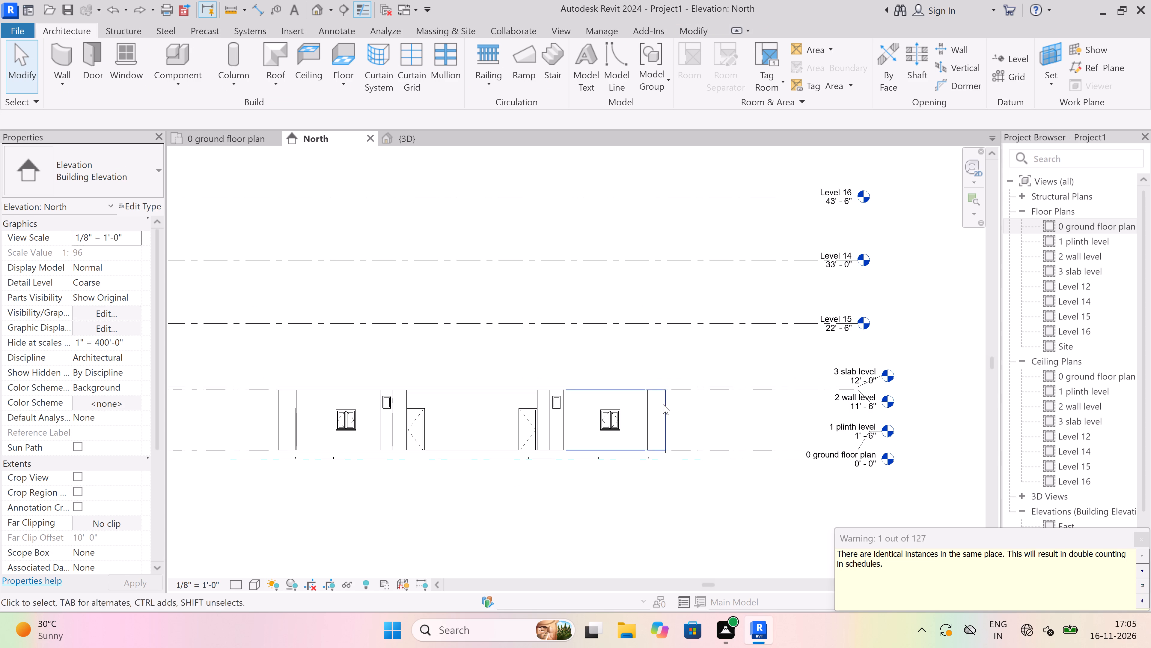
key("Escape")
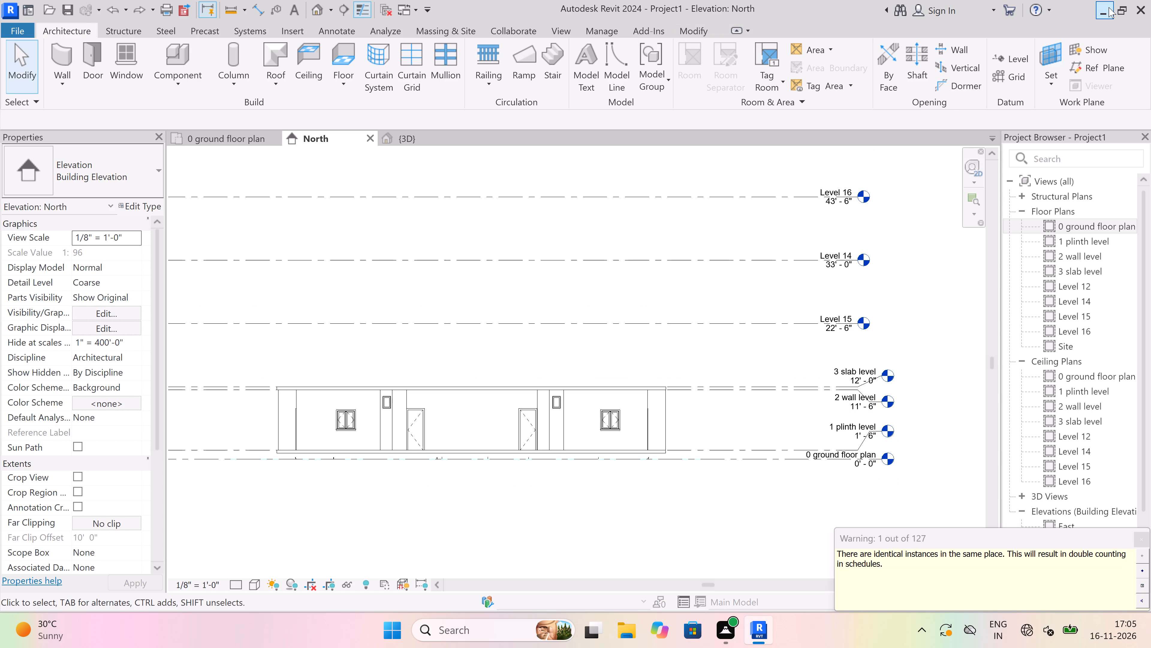
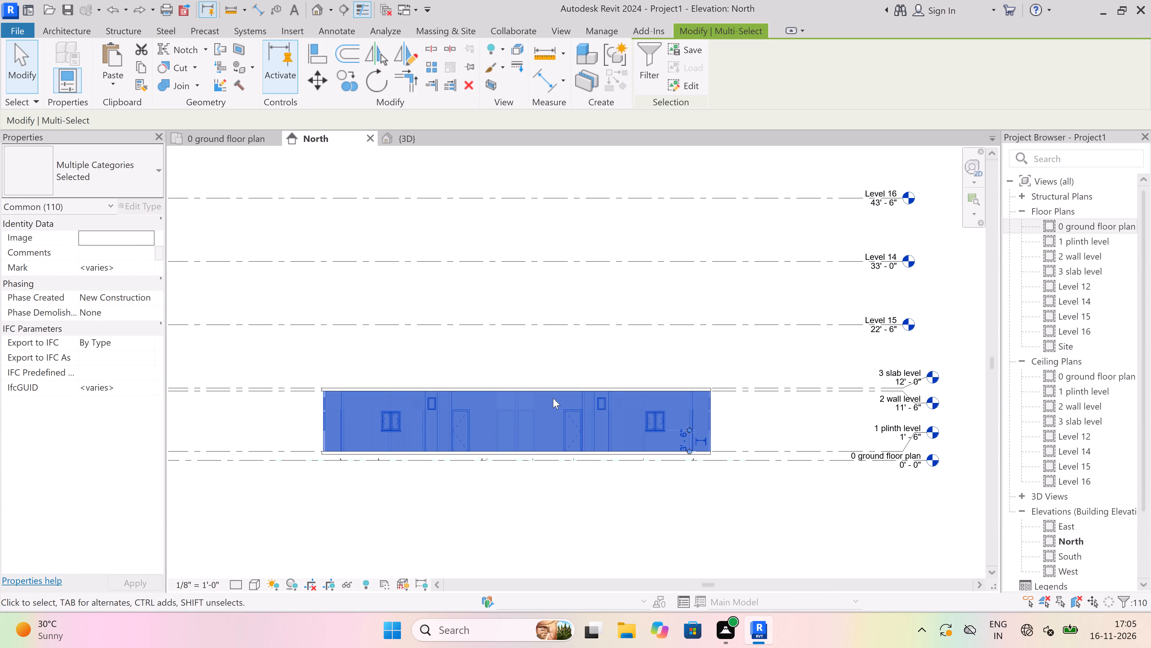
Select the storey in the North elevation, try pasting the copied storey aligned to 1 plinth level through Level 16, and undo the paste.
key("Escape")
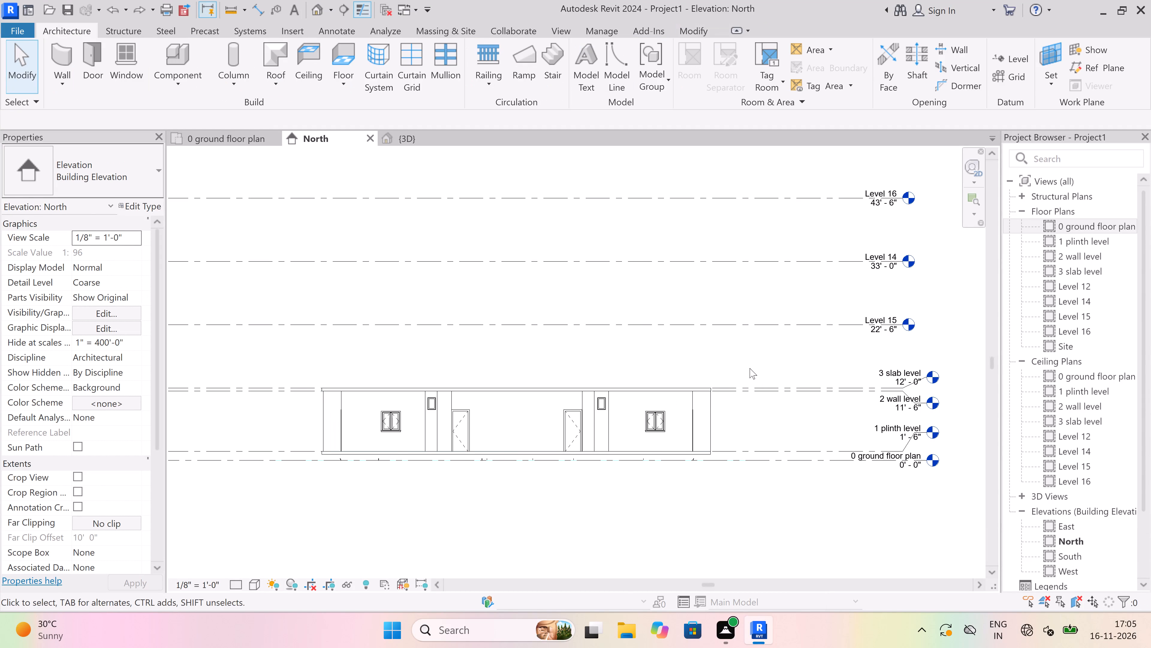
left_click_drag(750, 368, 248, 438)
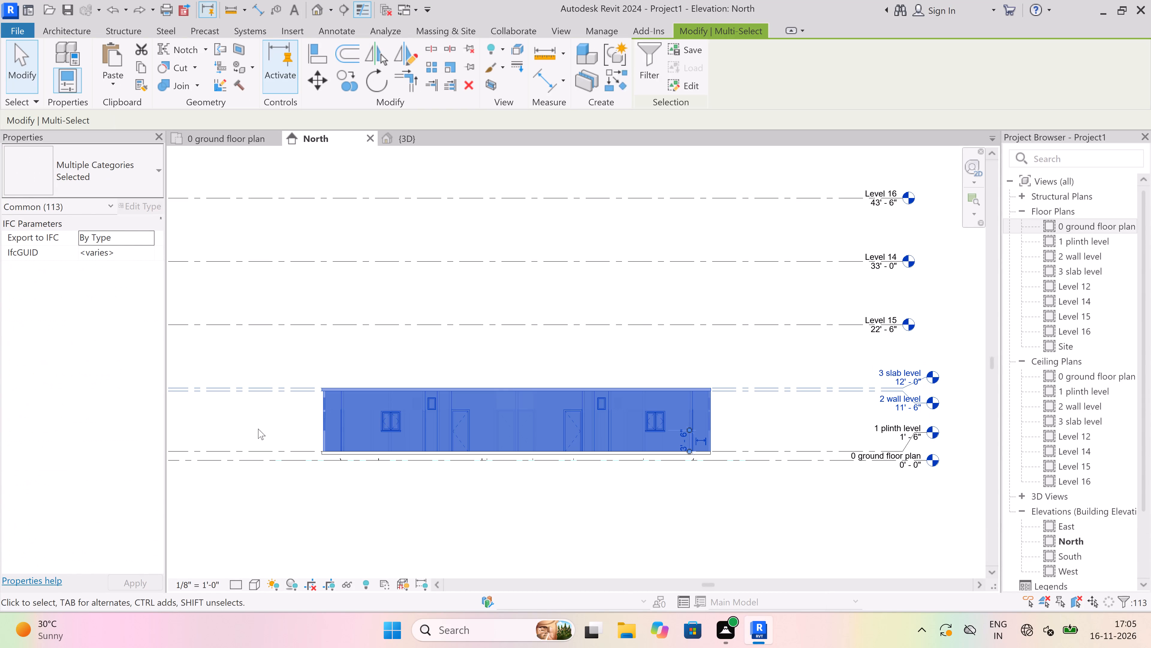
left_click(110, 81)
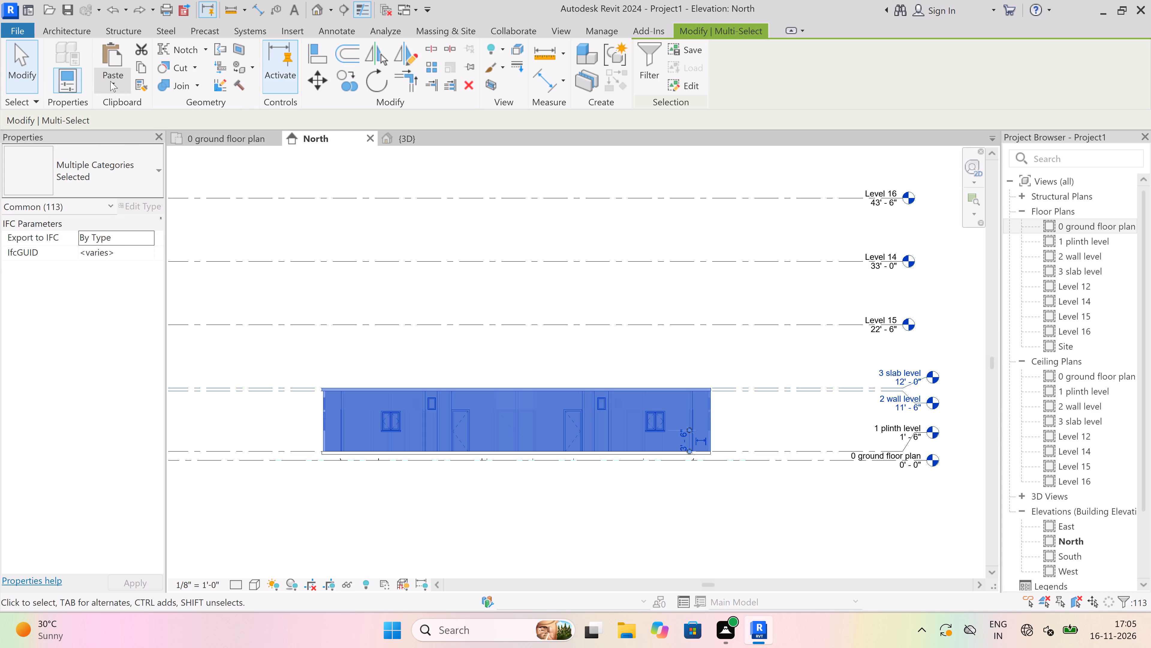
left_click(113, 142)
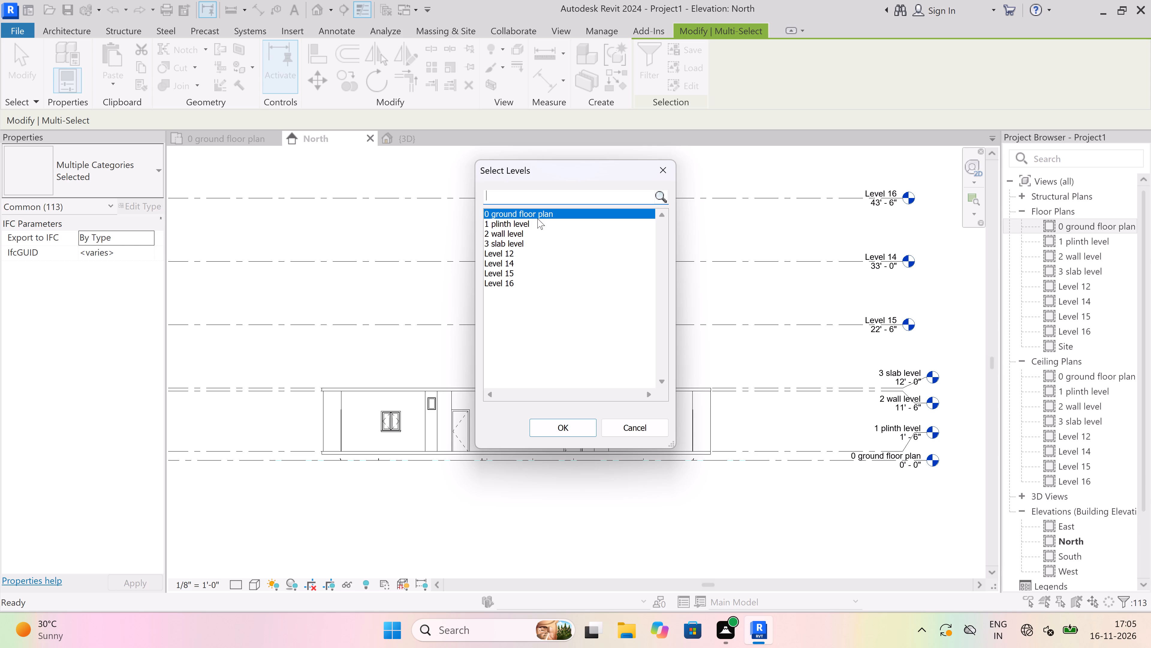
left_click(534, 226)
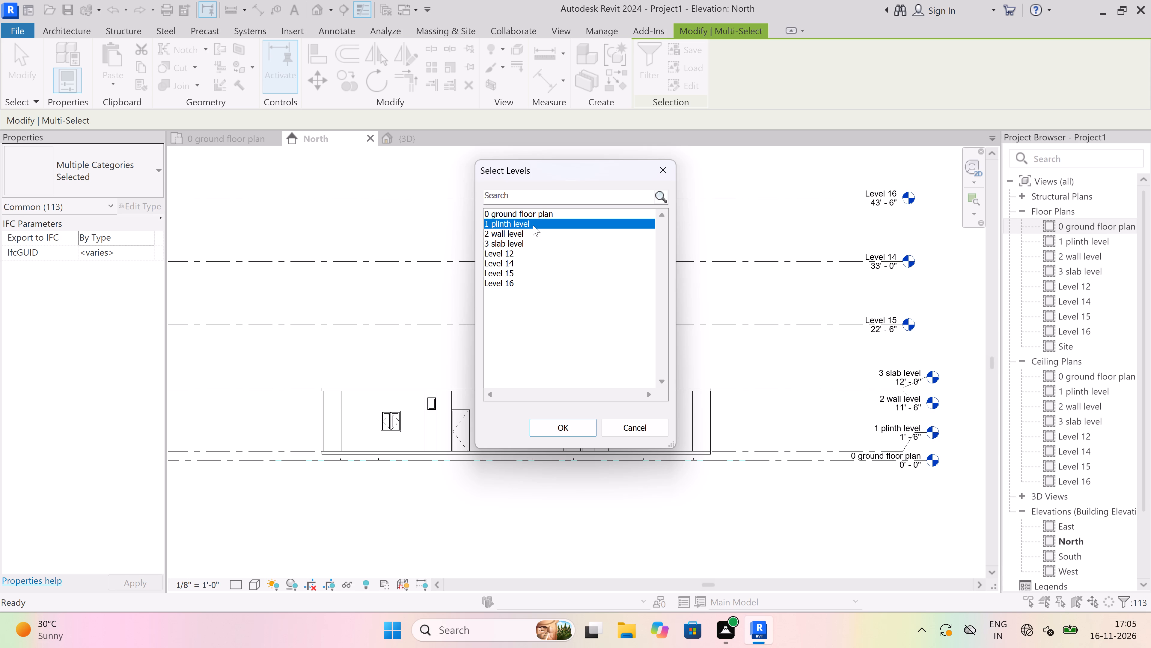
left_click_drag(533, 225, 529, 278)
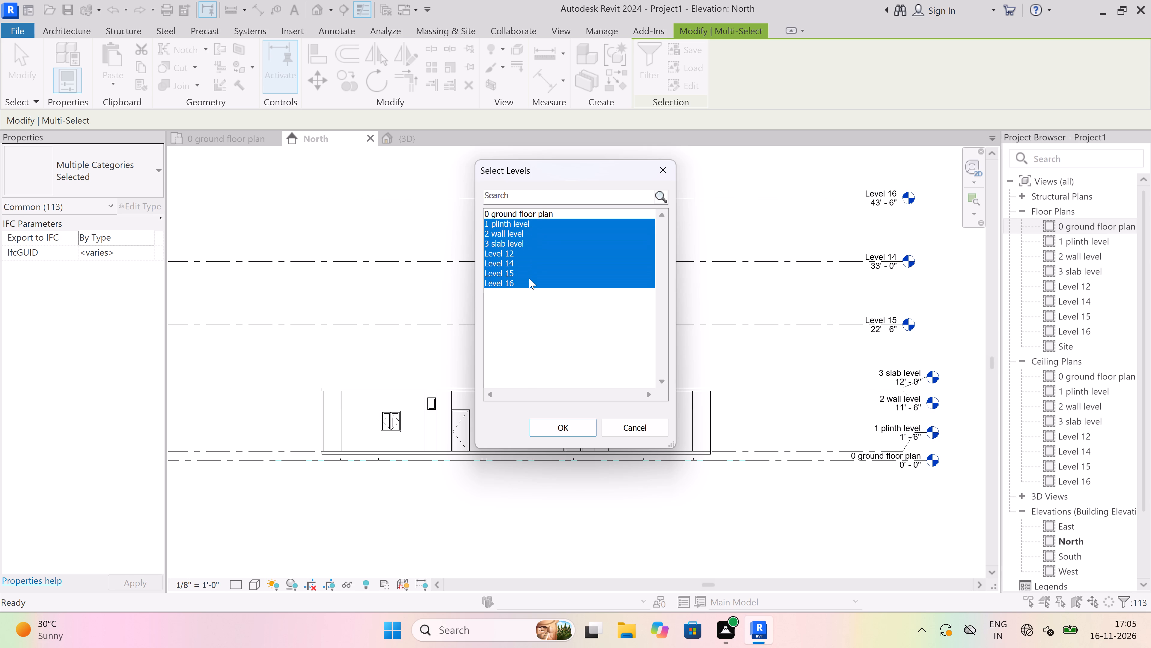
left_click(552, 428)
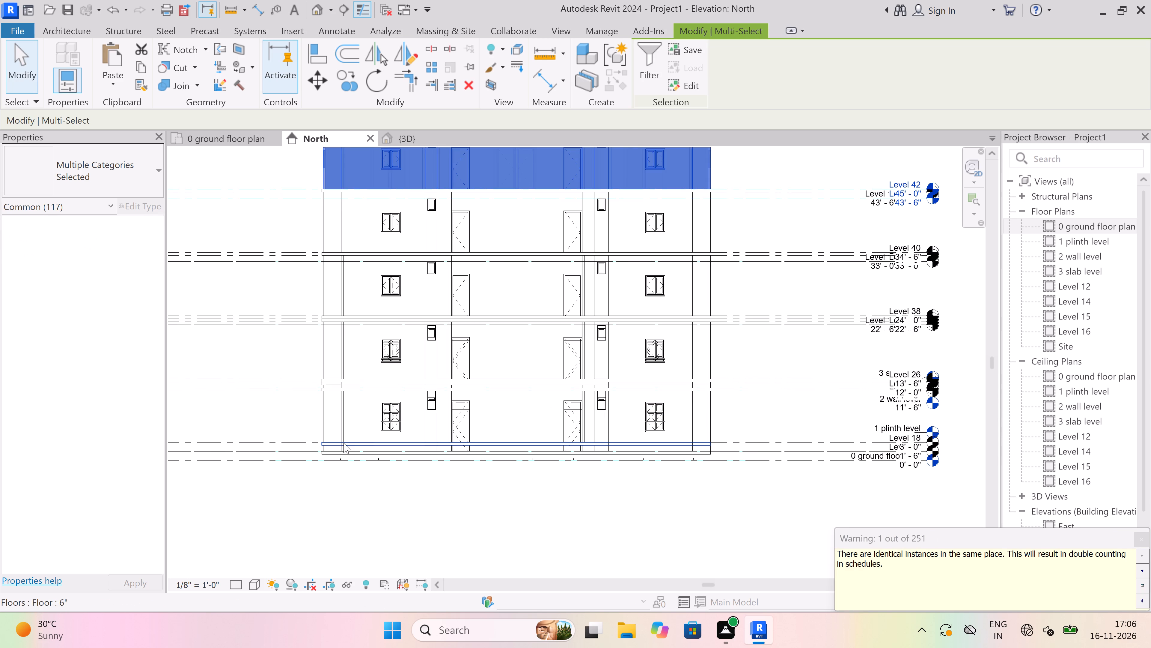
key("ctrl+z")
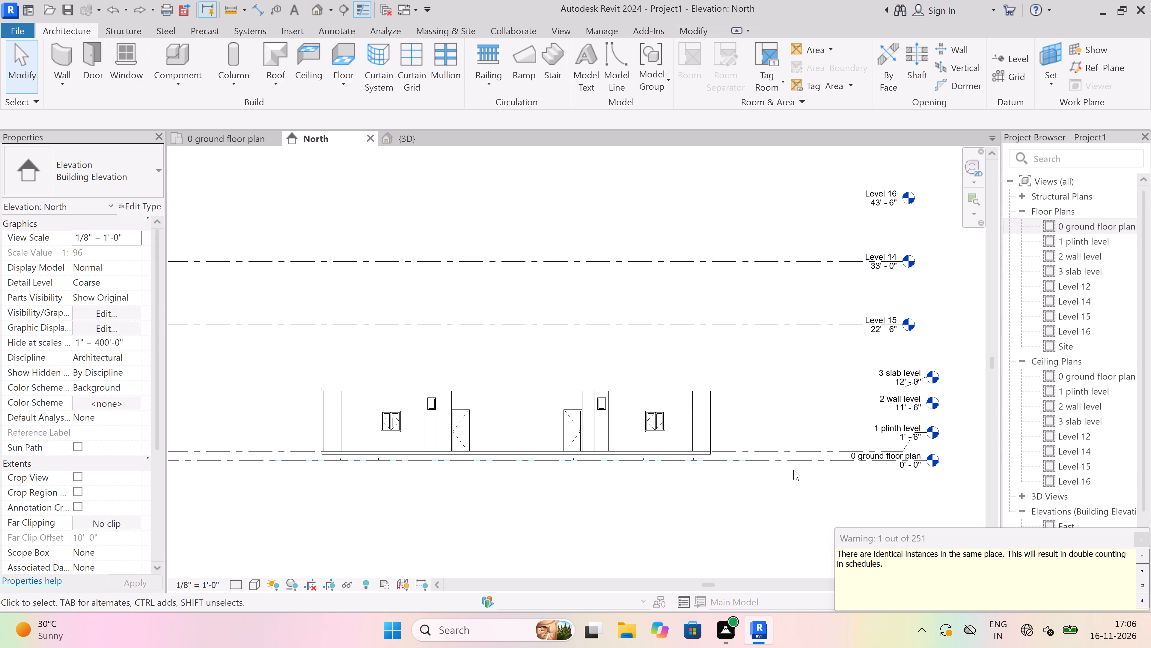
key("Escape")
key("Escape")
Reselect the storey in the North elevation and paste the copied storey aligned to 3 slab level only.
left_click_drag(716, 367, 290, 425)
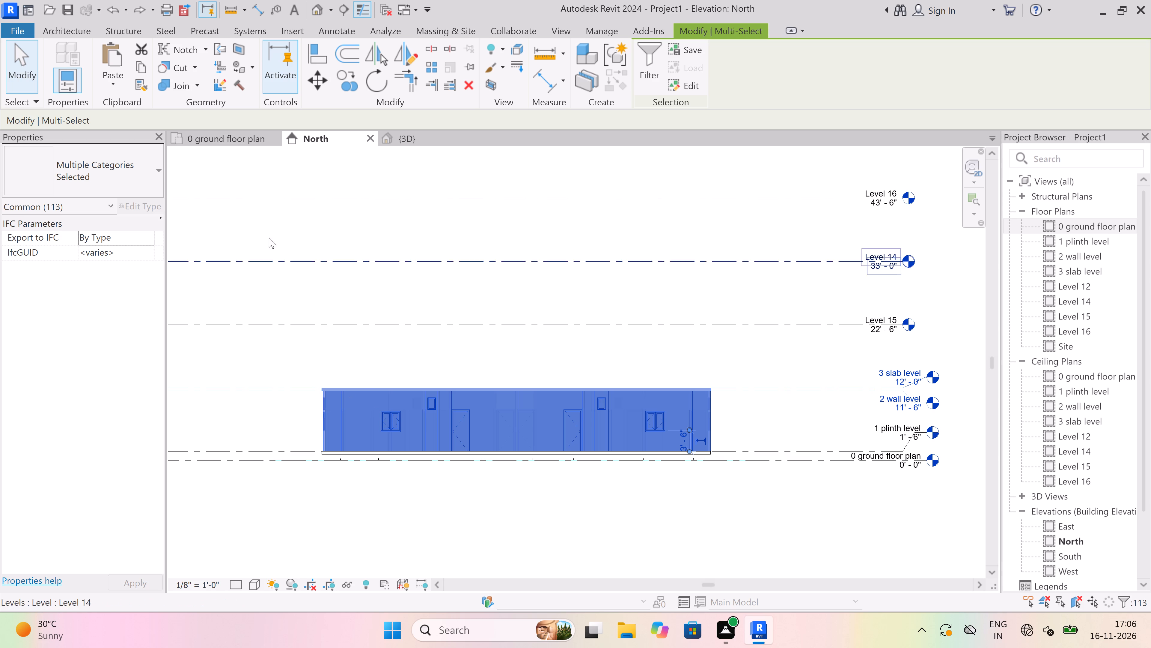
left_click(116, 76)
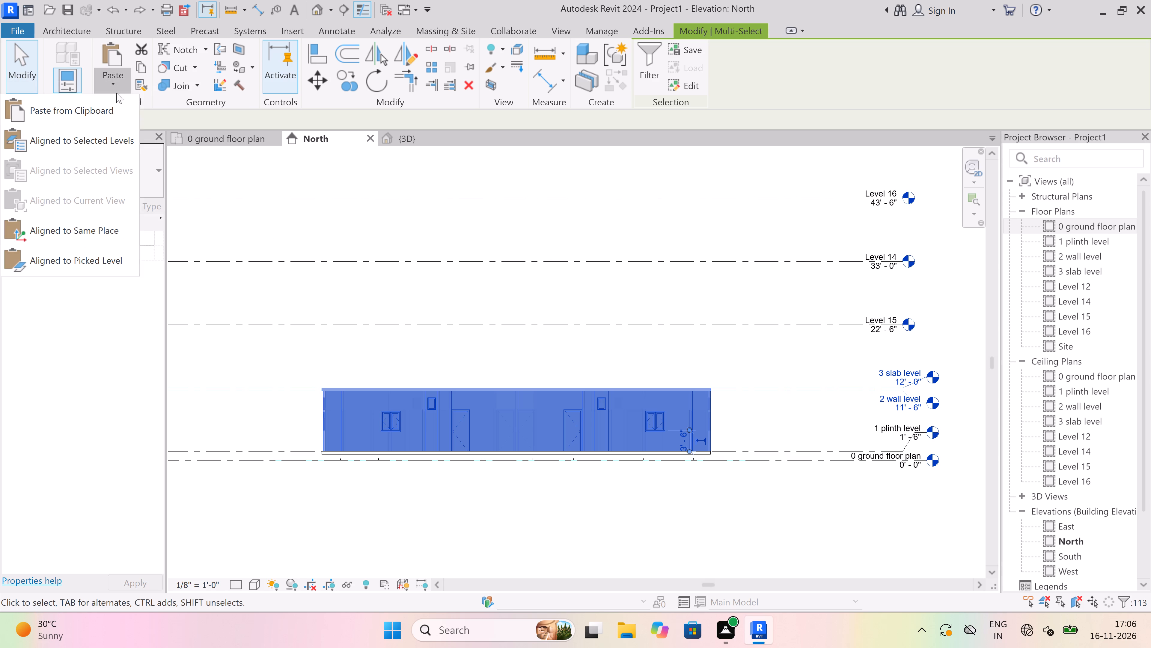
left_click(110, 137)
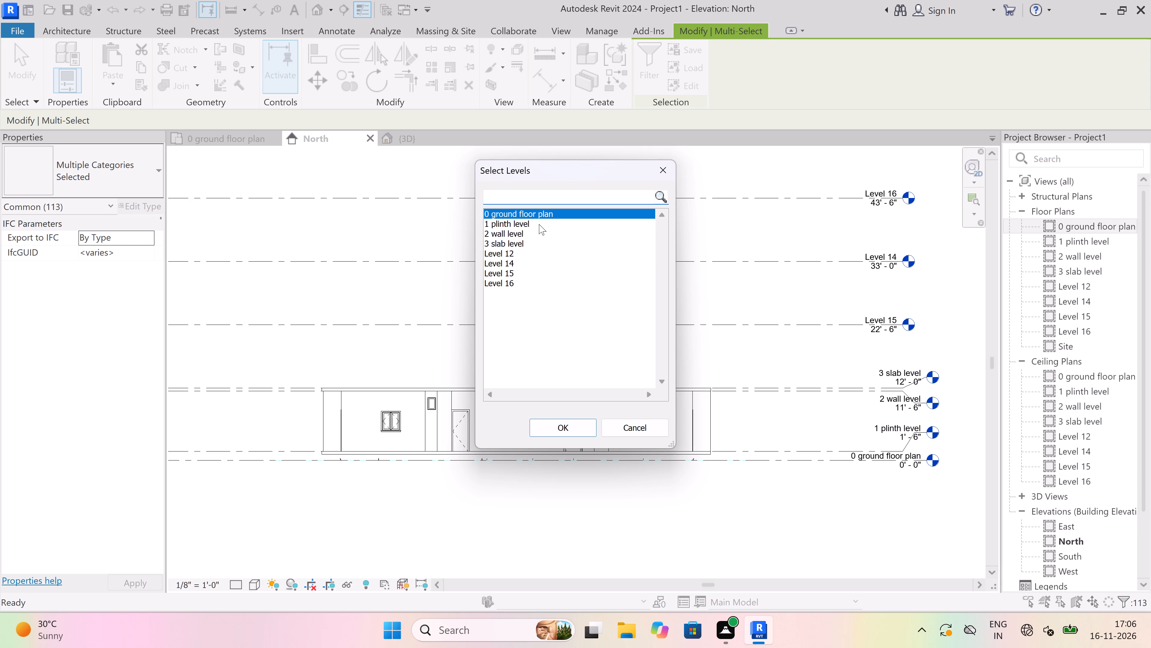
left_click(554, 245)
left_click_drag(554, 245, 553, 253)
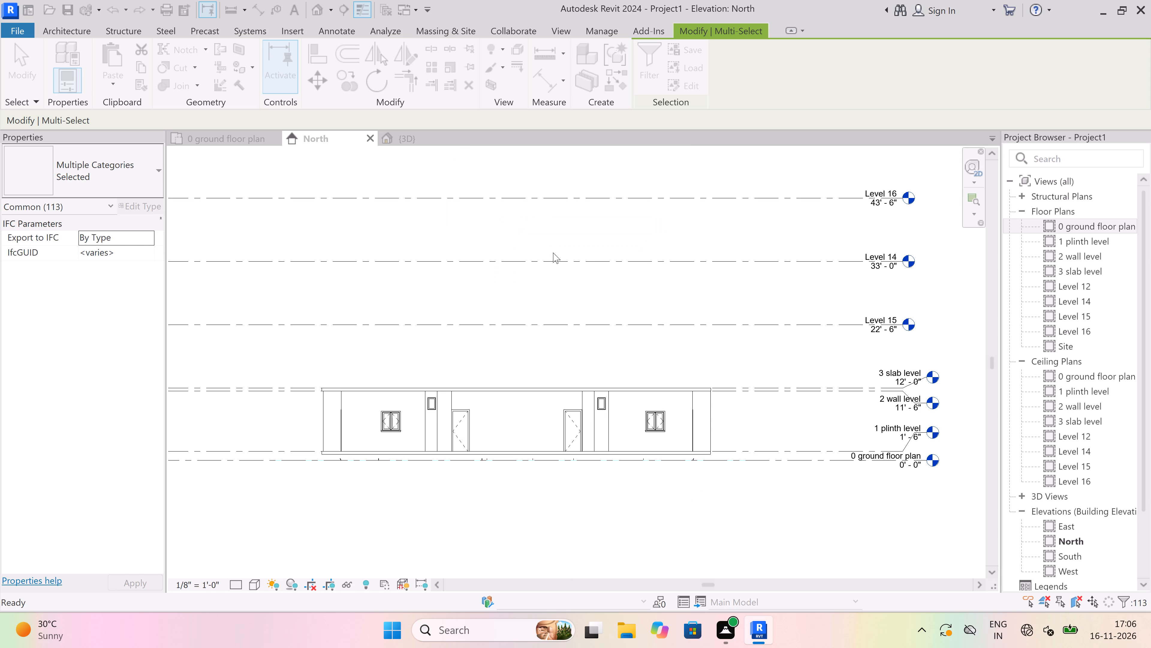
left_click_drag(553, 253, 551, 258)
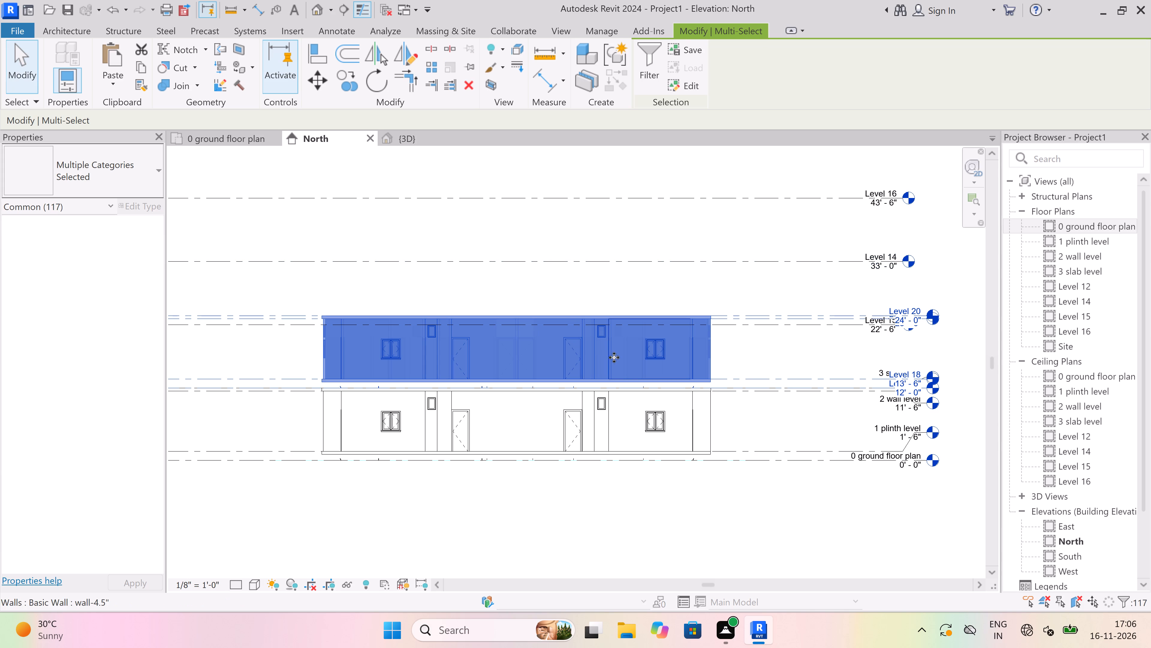
Examine how the roof slab of the lower storey and the floor slab of the pasted storey meet in the North elevation.
key("Escape")
scroll(605, 385, "up", 1)
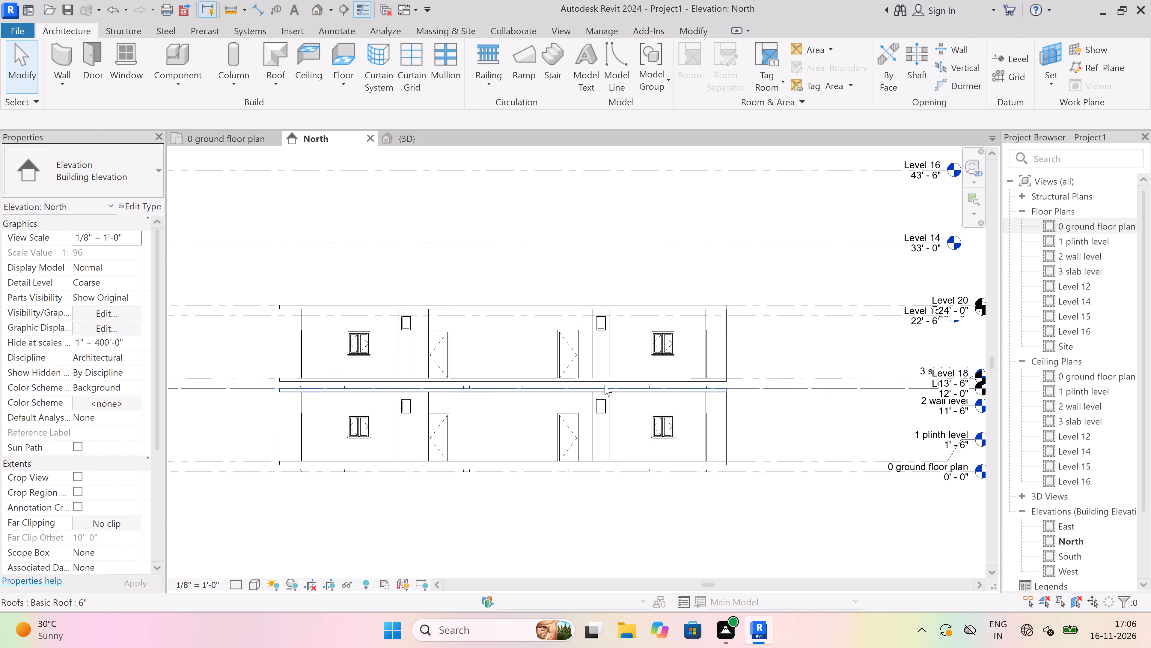
scroll(605, 385, "up", 2)
scroll(604, 383, "down", 4)
scroll(790, 376, "up", 3)
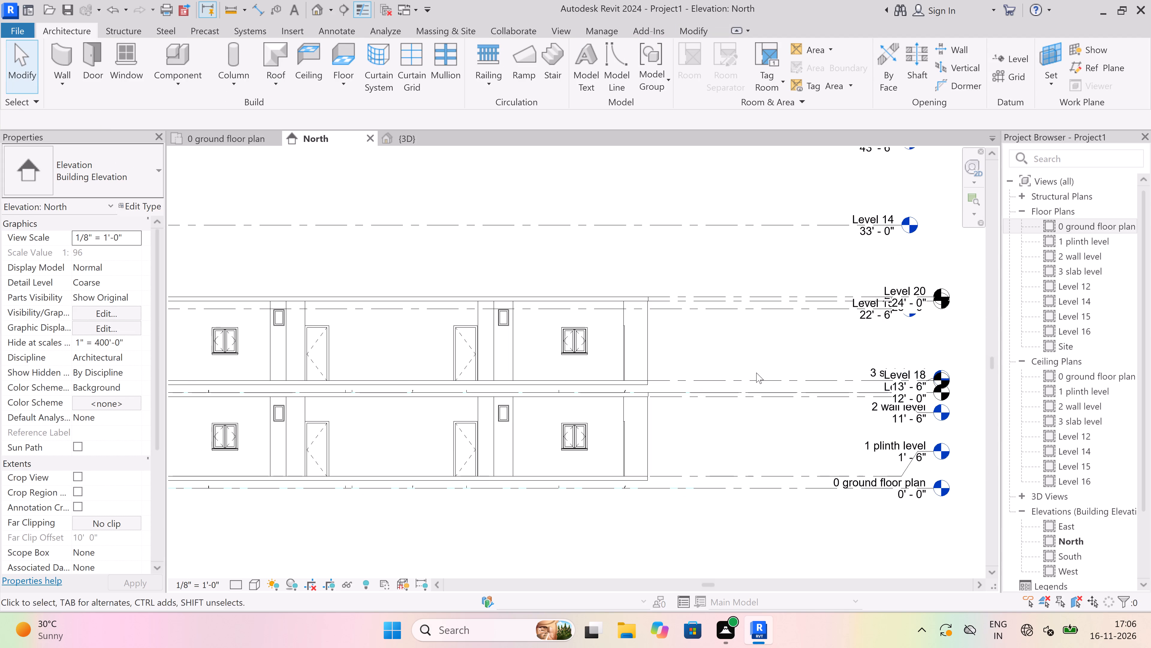
key("Escape")
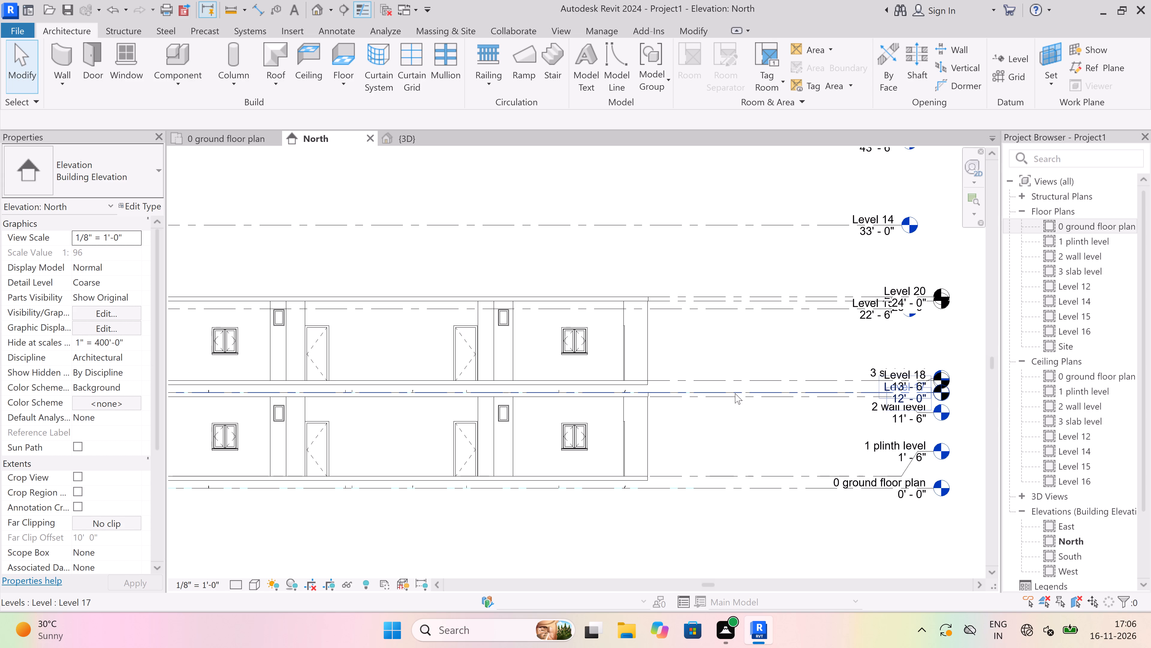
scroll(712, 388, "down", 4)
scroll(665, 389, "up", 1)
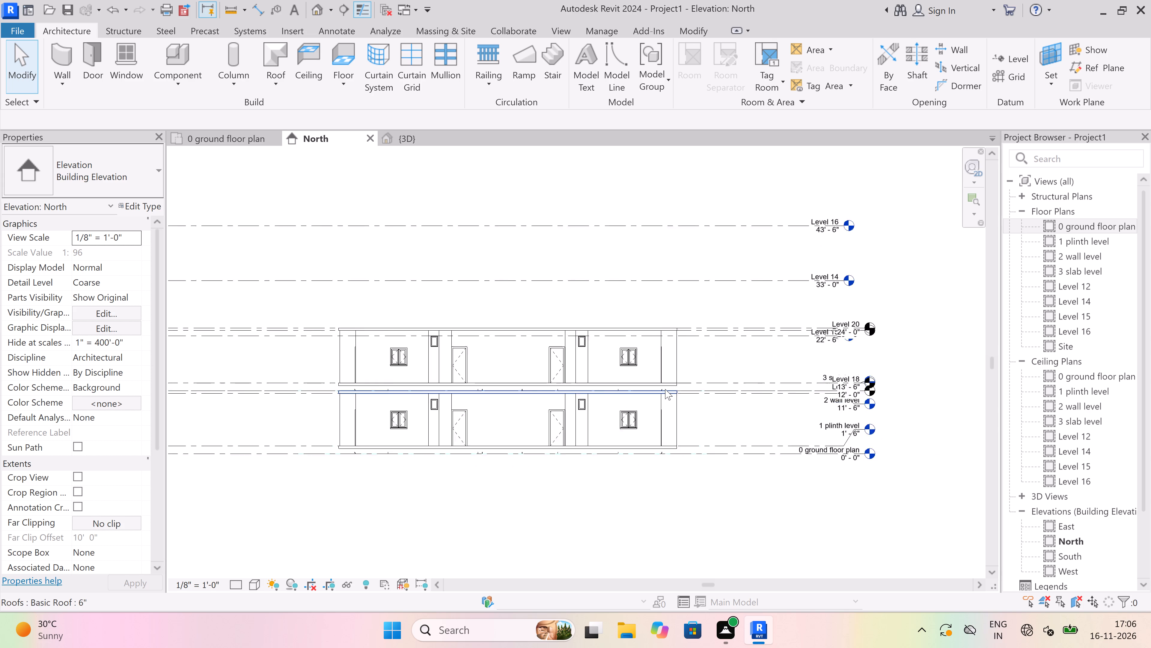
scroll(665, 389, "up", 2)
scroll(811, 368, "up", 2)
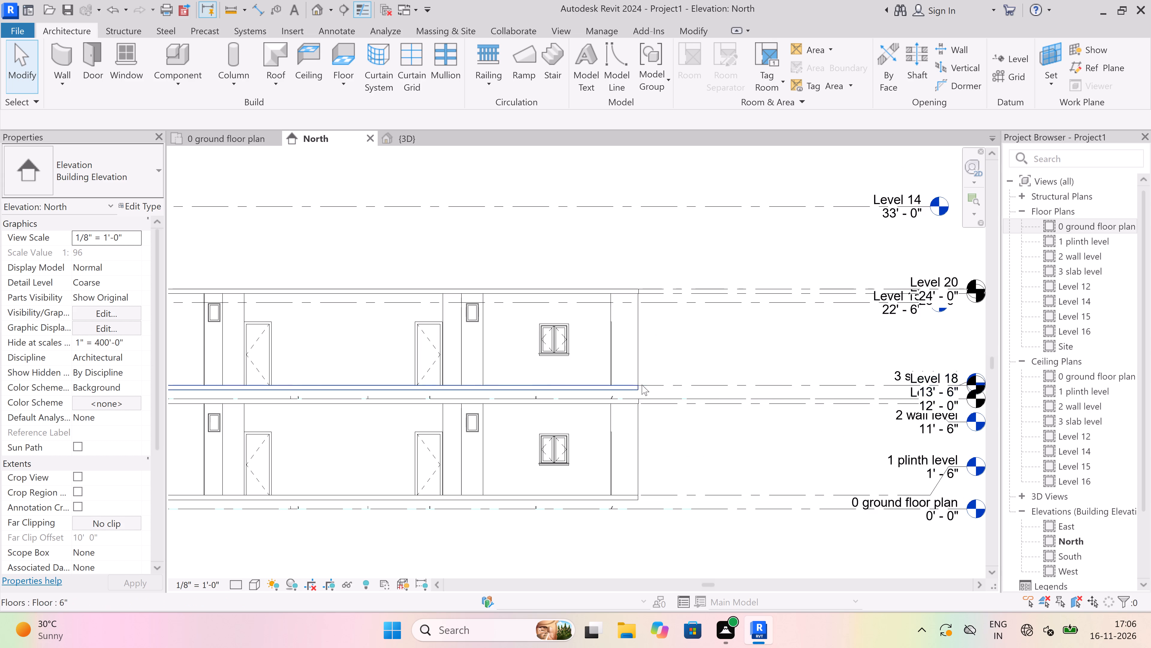
scroll(642, 385, "down", 3)
scroll(330, 373, "up", 1)
scroll(452, 377, "down", 3)
scroll(282, 373, "up", 2)
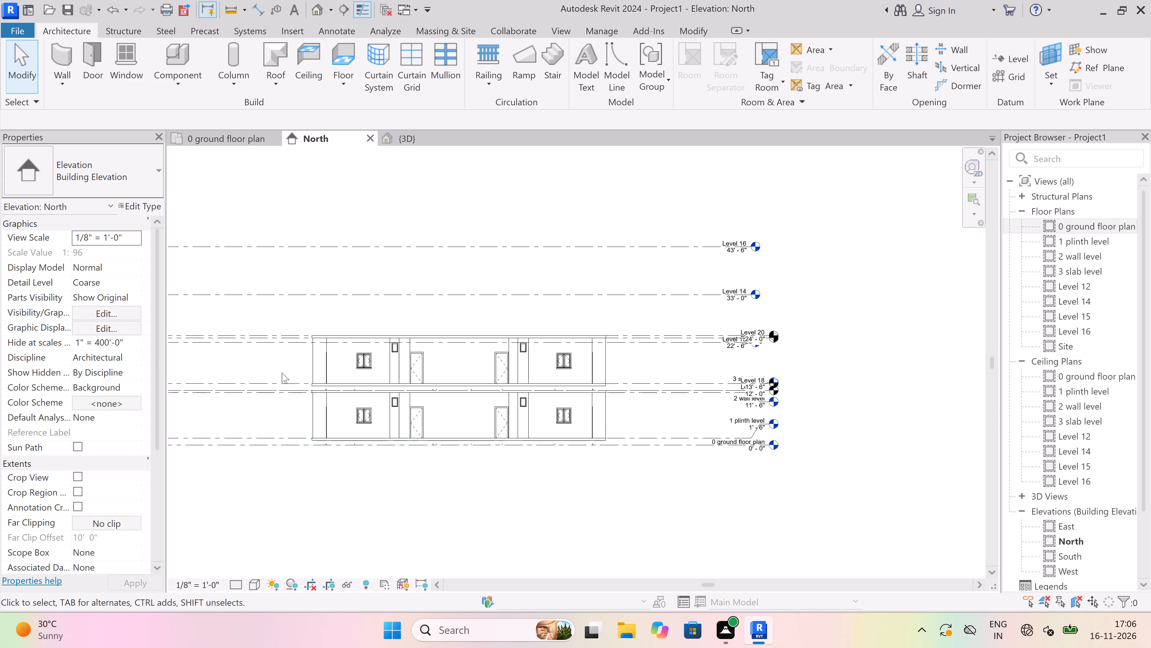
scroll(325, 397, "up", 4)
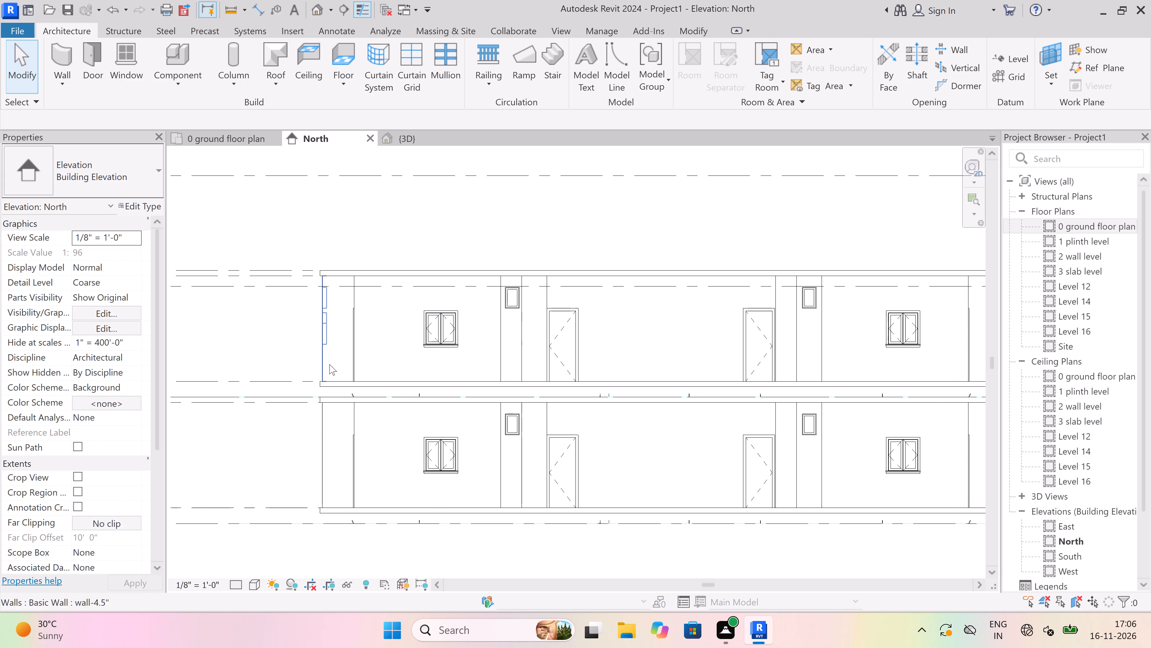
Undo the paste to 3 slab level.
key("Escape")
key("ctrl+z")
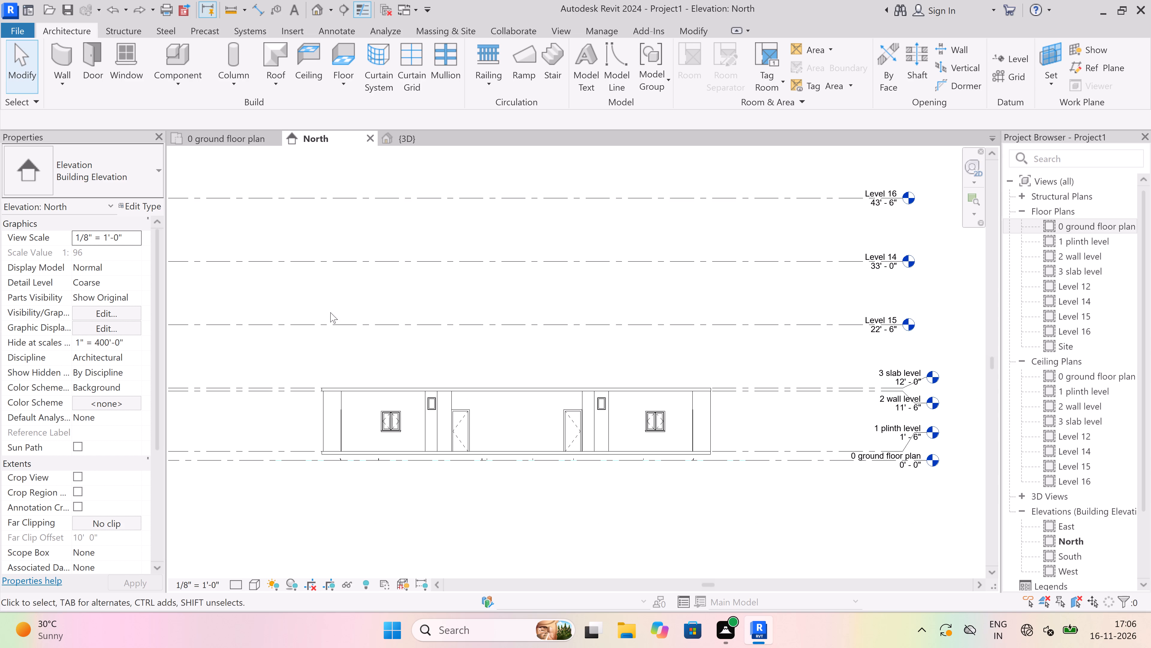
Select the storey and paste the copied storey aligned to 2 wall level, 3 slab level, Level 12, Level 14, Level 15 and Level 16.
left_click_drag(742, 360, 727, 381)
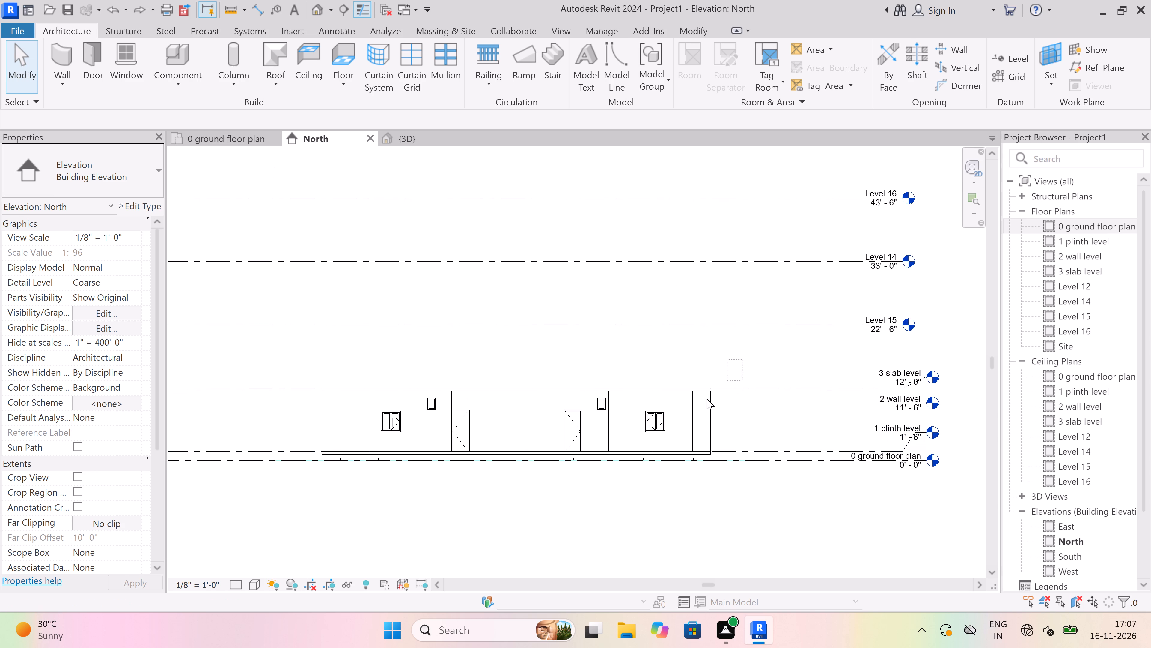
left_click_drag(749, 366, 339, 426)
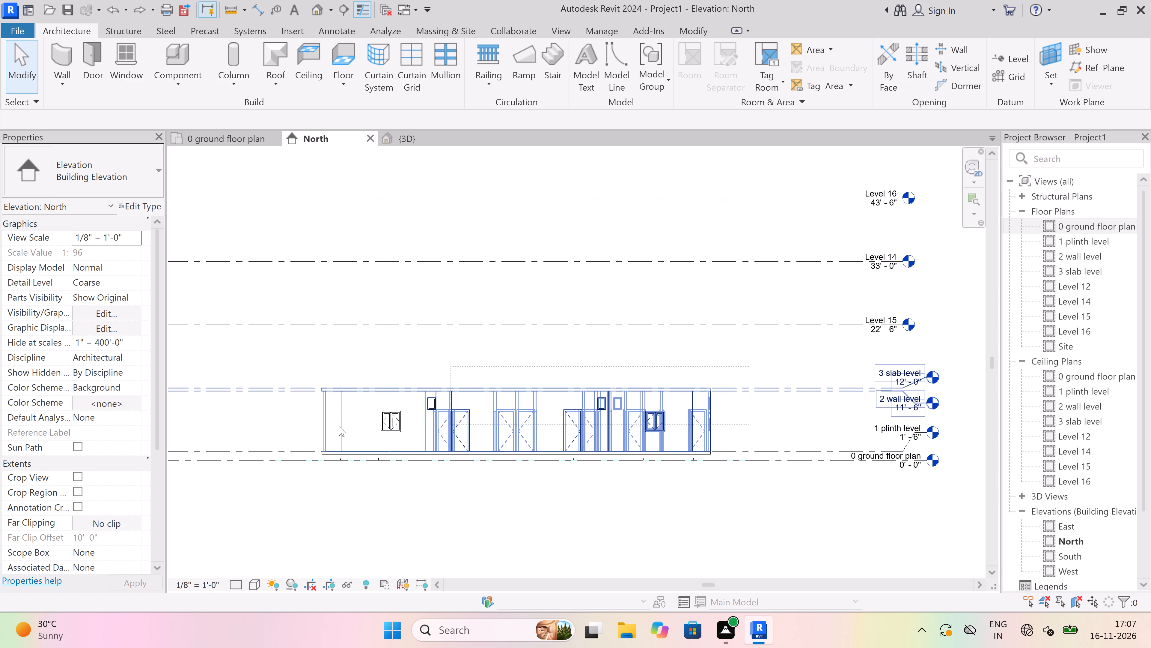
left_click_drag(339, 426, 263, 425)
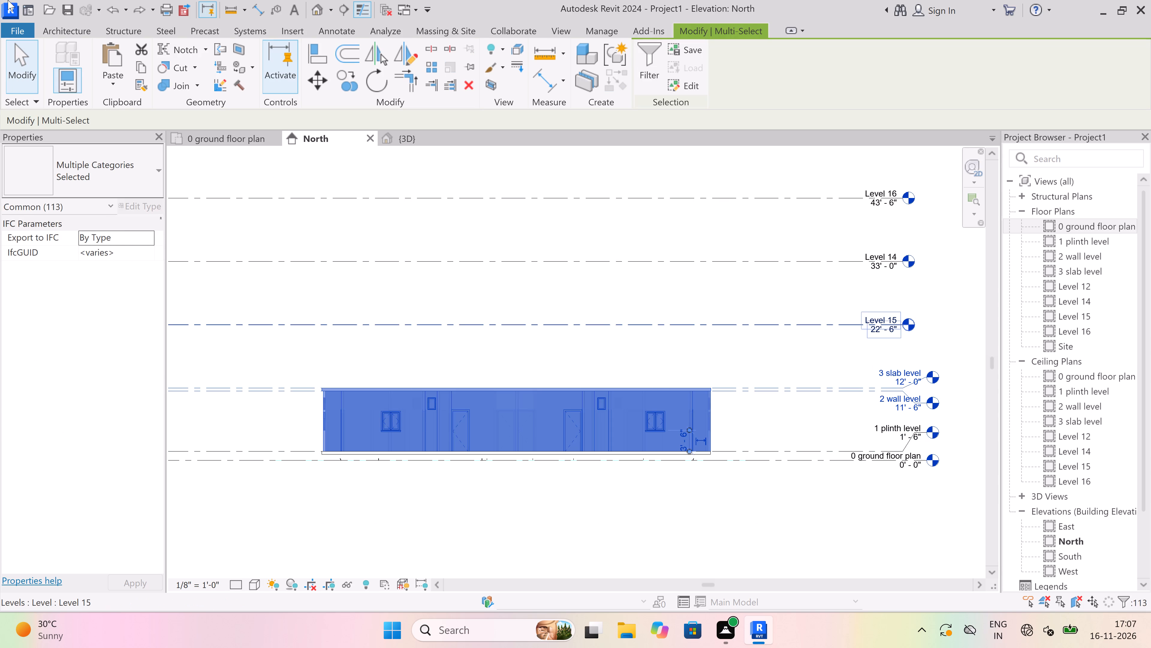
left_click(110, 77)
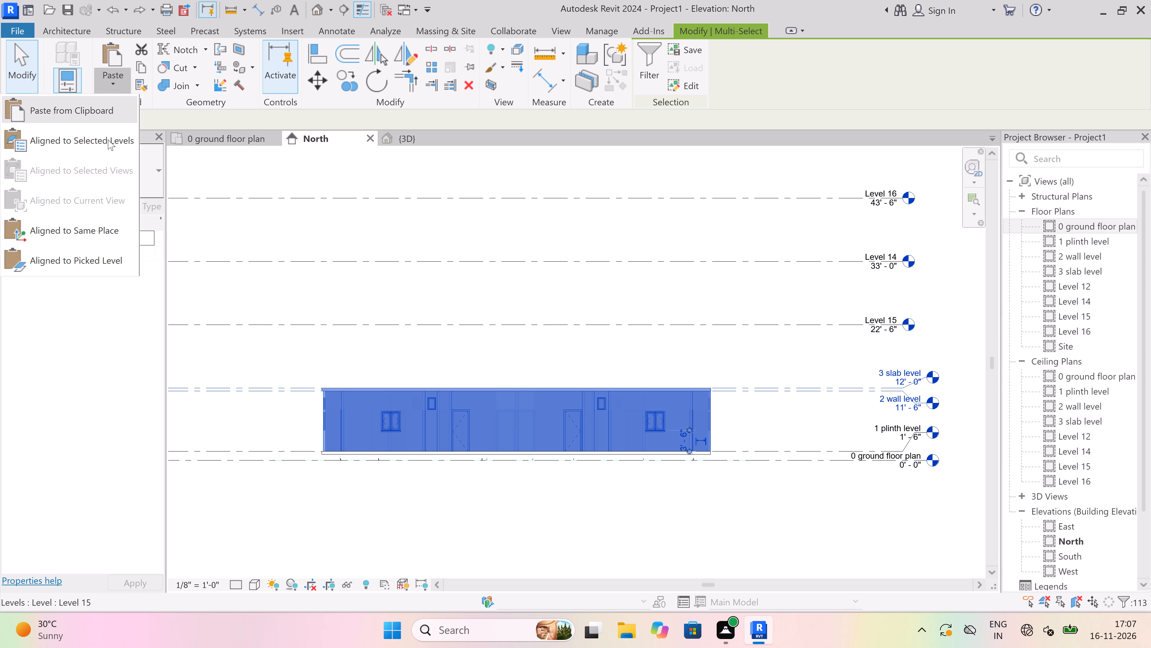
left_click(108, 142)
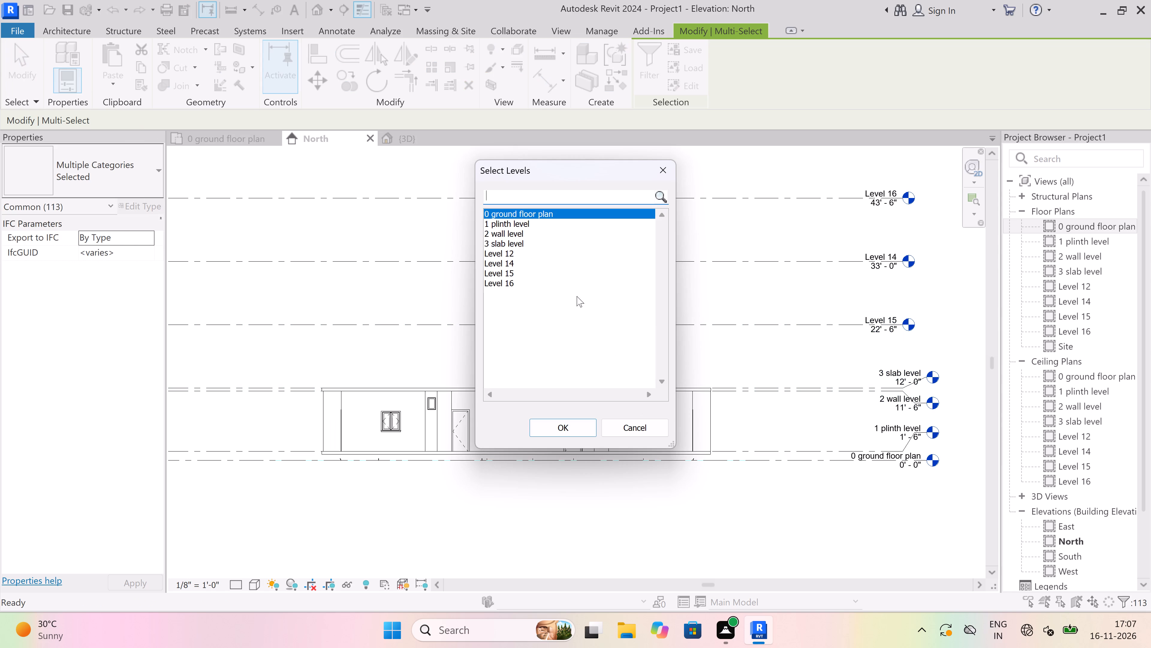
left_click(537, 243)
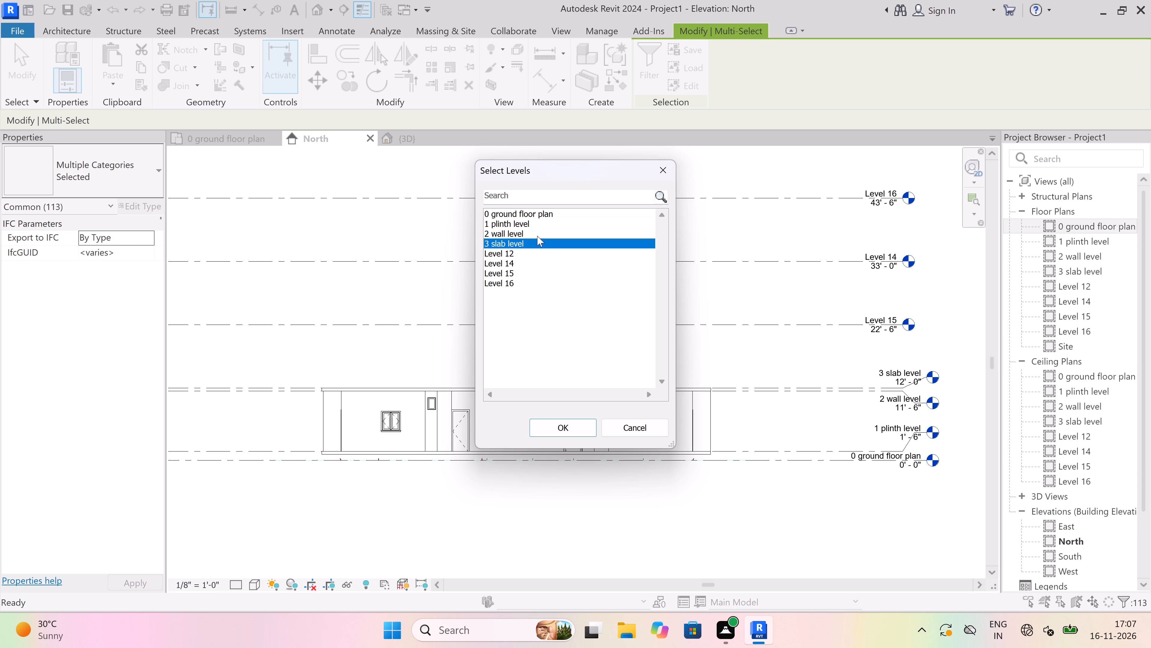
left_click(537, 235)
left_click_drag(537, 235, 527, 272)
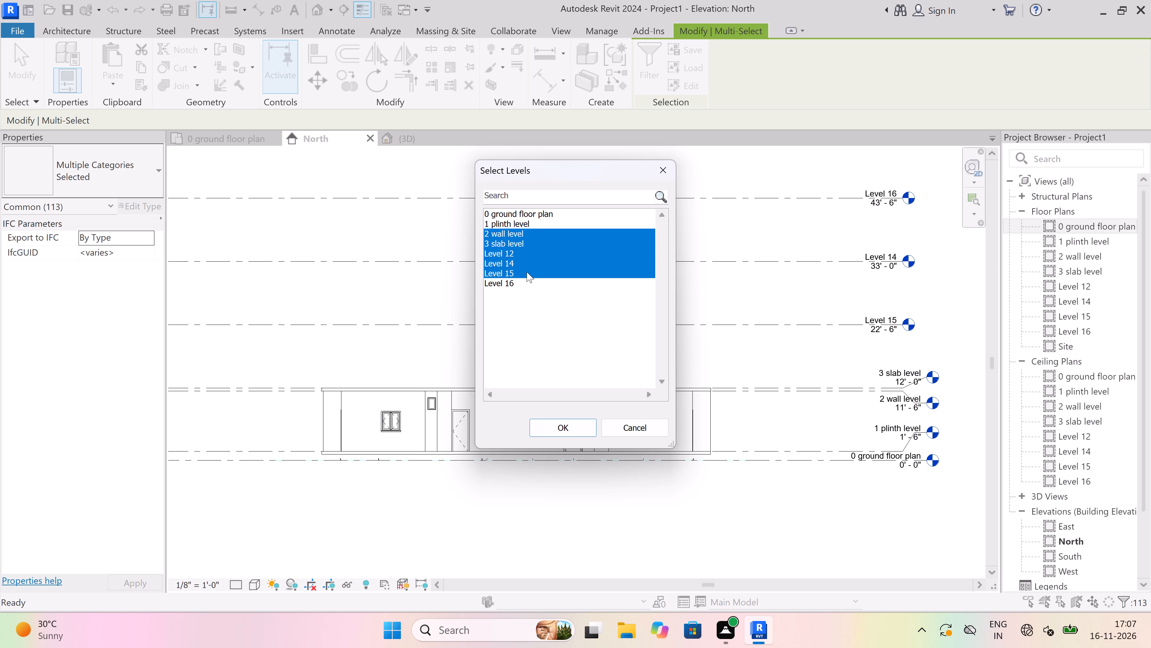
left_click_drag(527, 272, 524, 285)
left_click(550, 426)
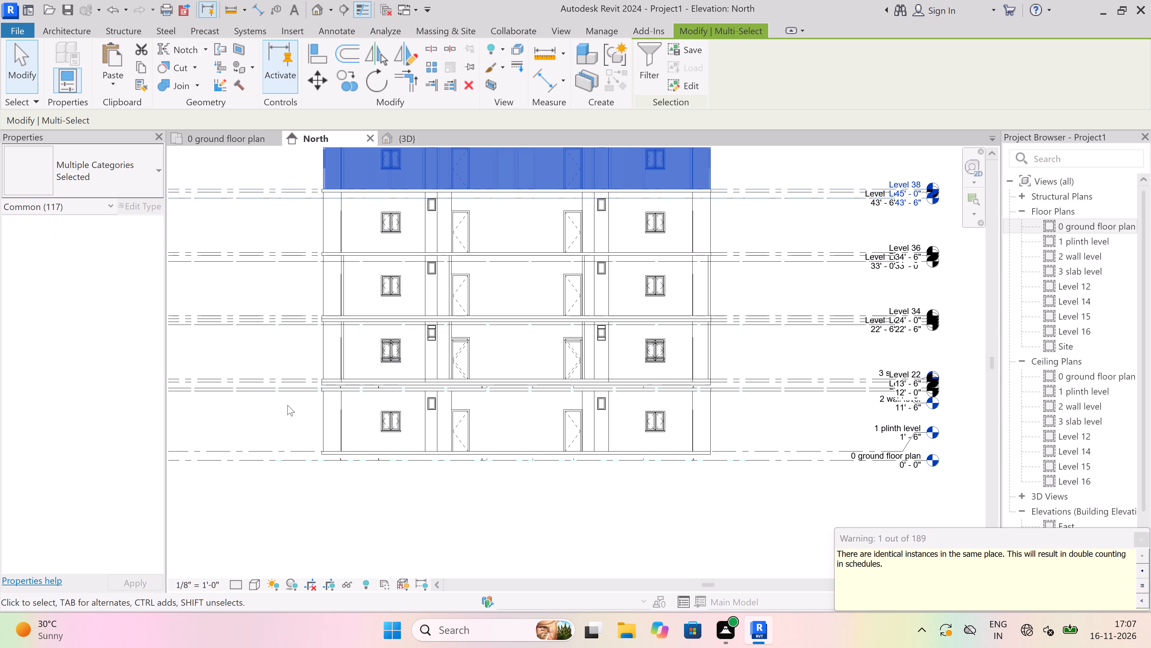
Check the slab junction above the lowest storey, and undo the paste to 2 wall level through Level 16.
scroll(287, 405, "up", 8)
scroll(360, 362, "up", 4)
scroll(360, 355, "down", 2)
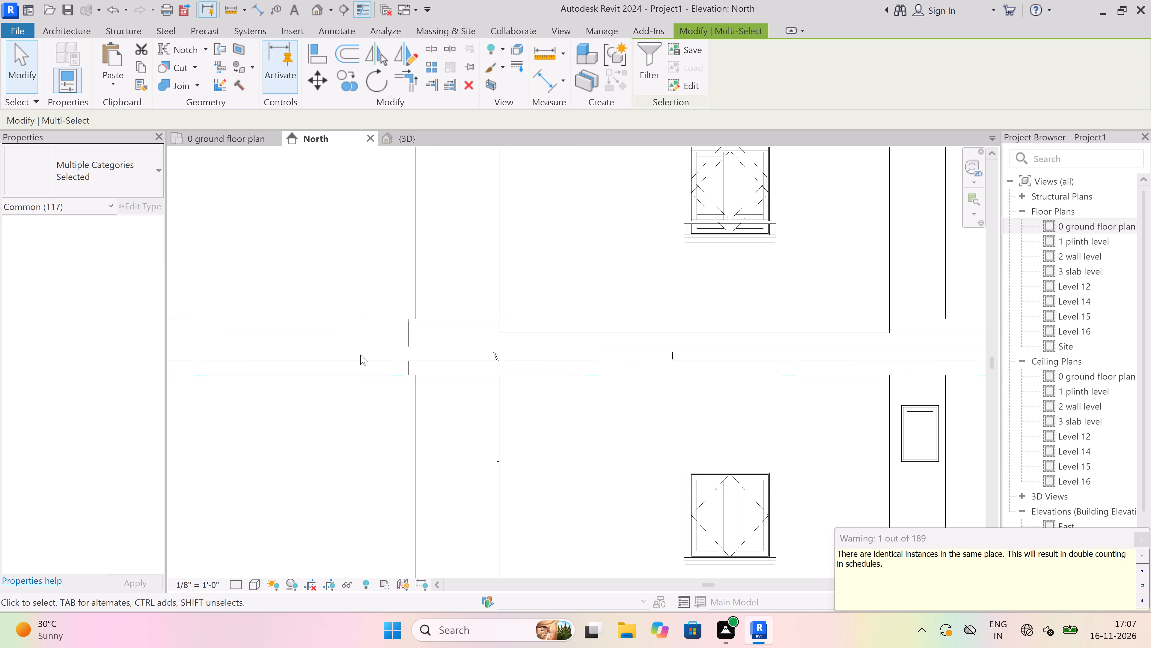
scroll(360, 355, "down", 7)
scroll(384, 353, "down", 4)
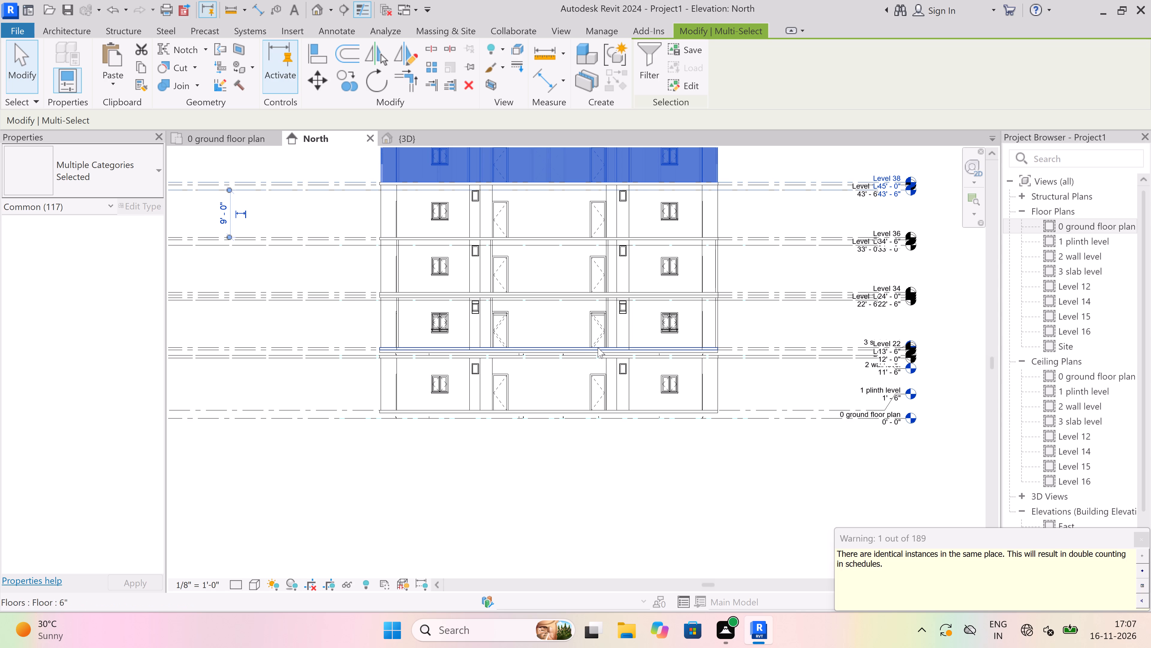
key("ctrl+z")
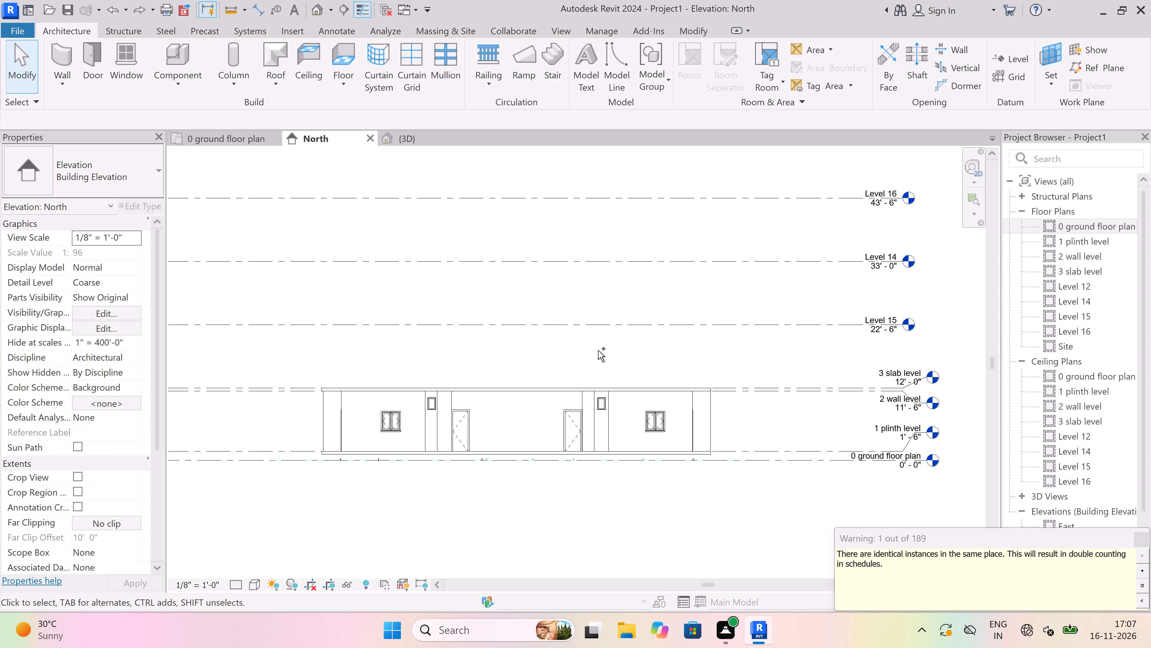
Undo the earlier deletion of Level 13.
key("ctrl+z")
Delete Levels 12, 14, 15 and 16 together with their associated views.
scroll(598, 350, "down", 14)
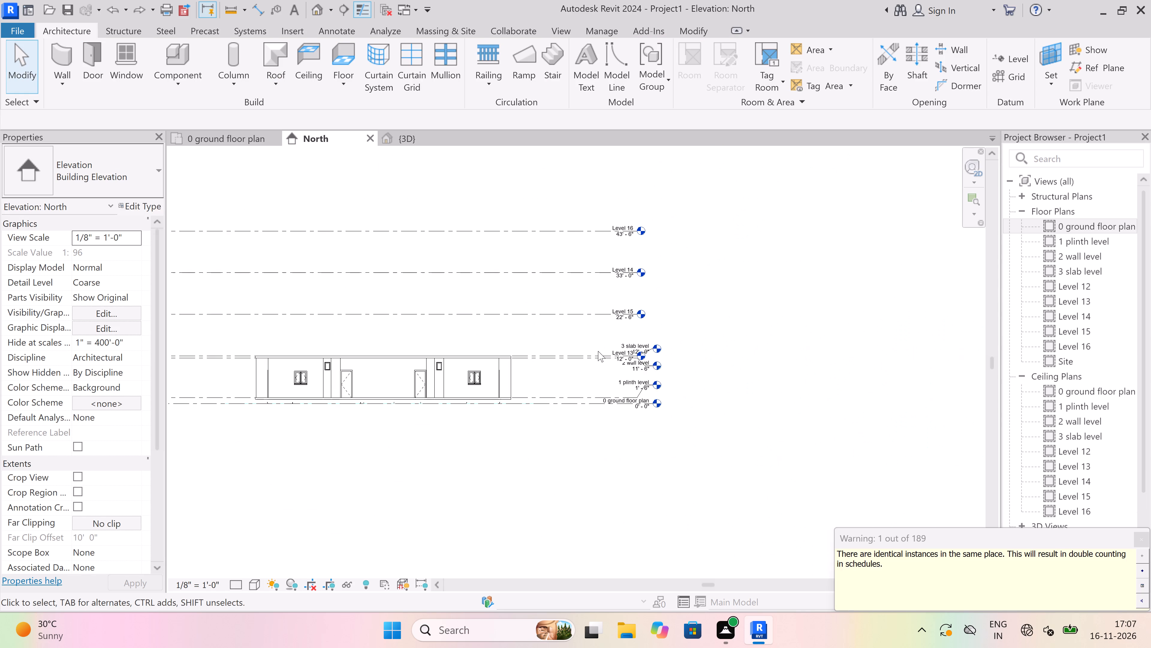
scroll(598, 351, "down", 5)
left_click_drag(579, 268, 531, 337)
key("Delete")
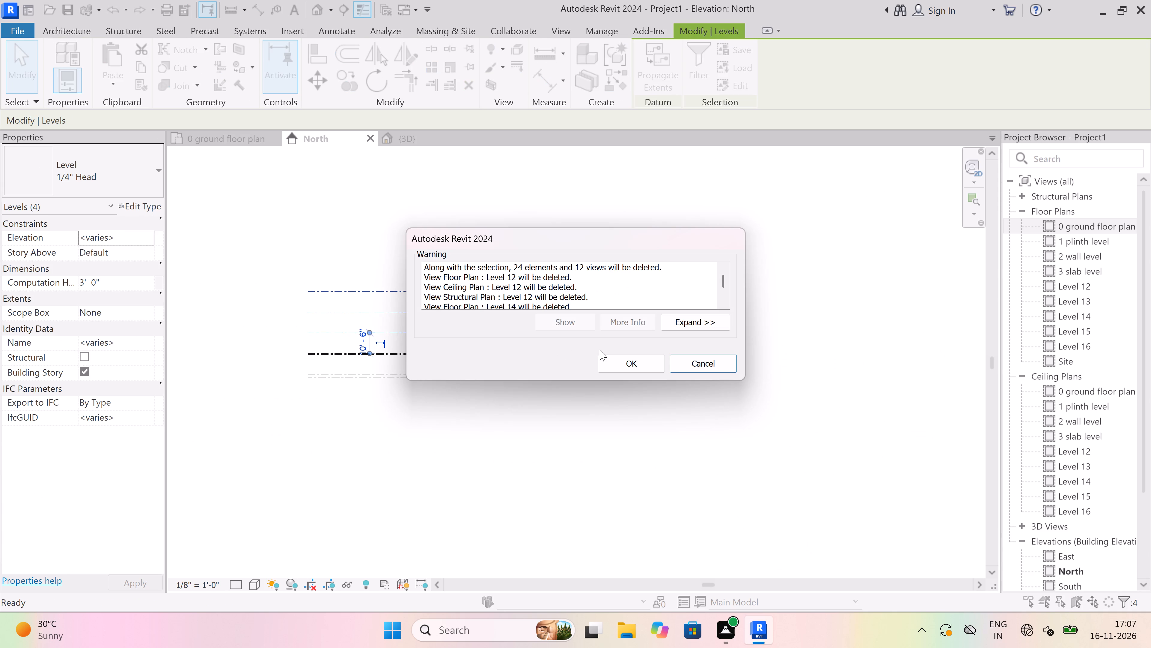
left_click_drag(620, 357, 624, 357)
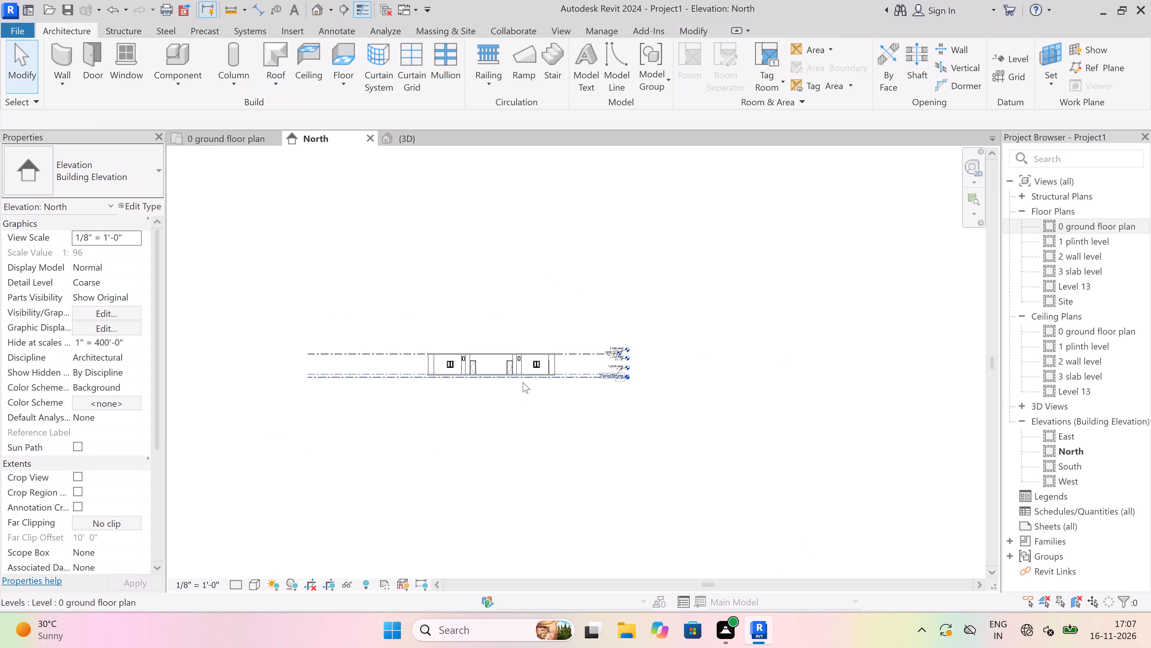
Delete Level 13 together with its associated floor, ceiling and structural plan views.
scroll(524, 360, "up", 7)
scroll(617, 321, "up", 4)
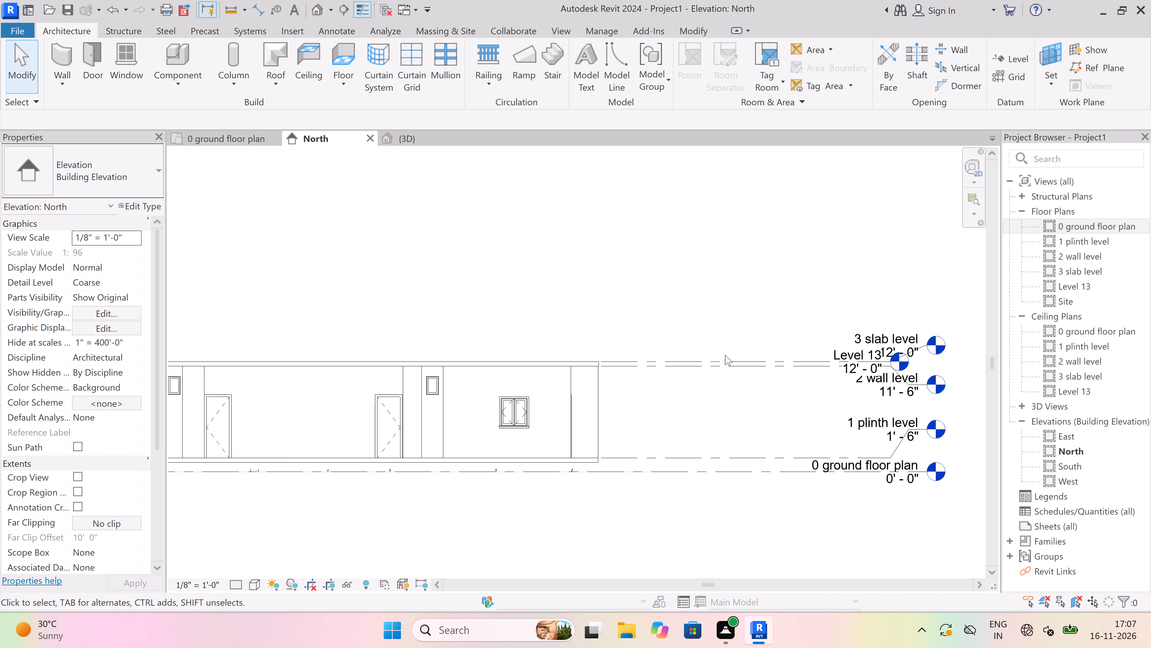
scroll(727, 354, "up", 3)
scroll(524, 354, "down", 4)
scroll(772, 357, "up", 5)
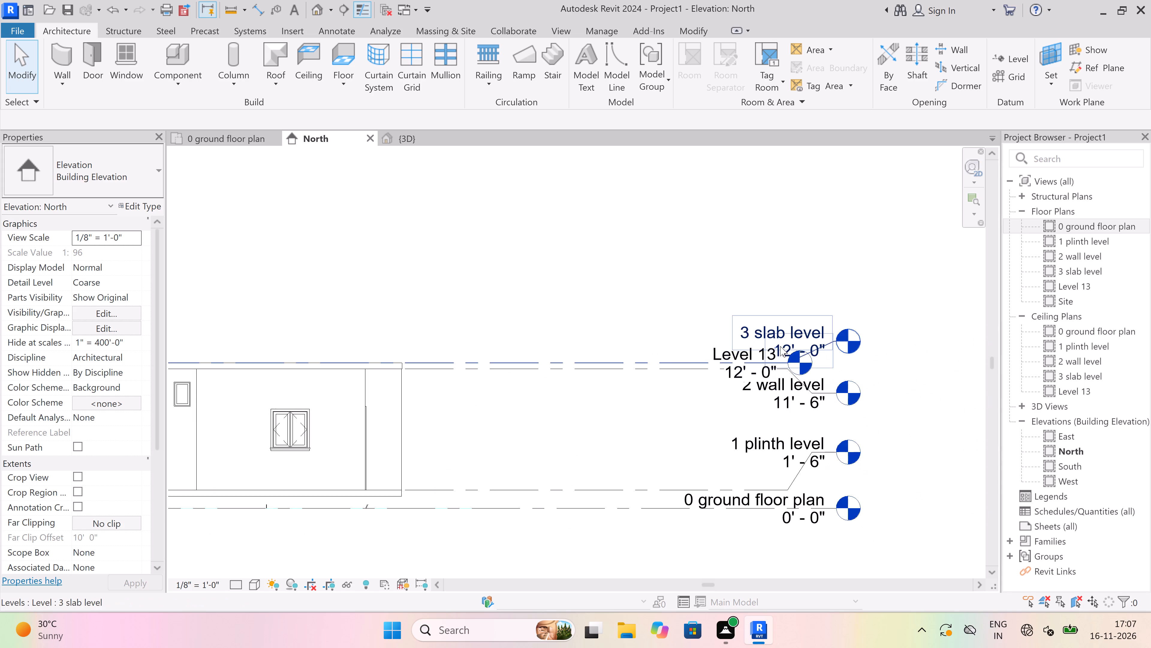
scroll(780, 346, "up", 4)
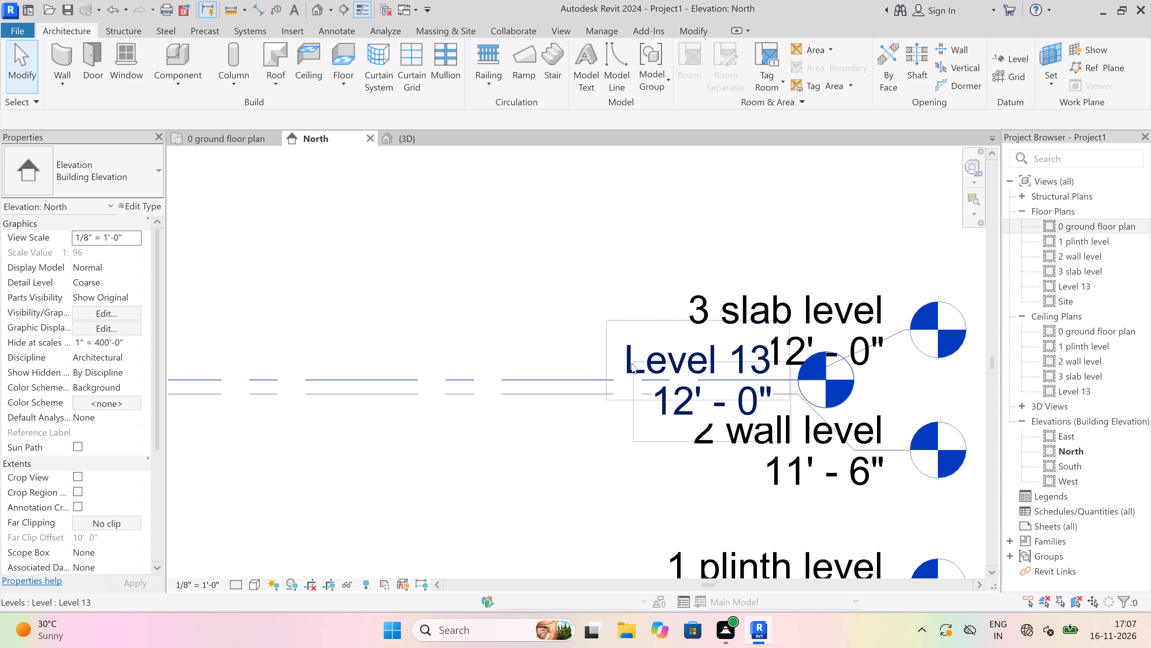
left_click(632, 363)
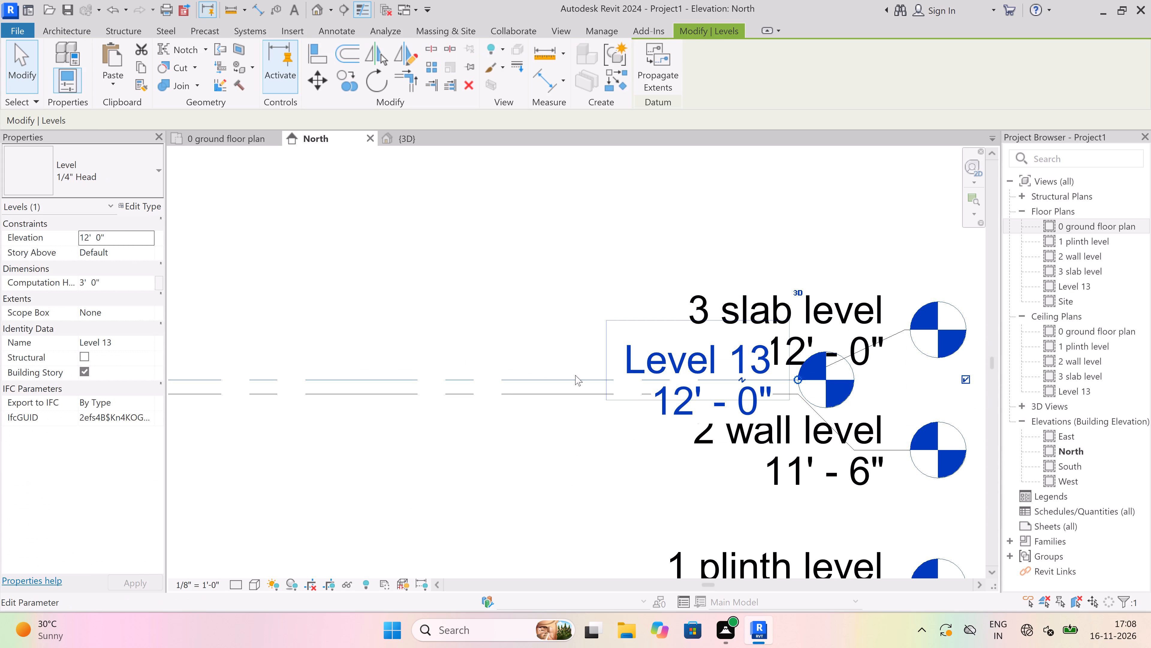
key("Delete")
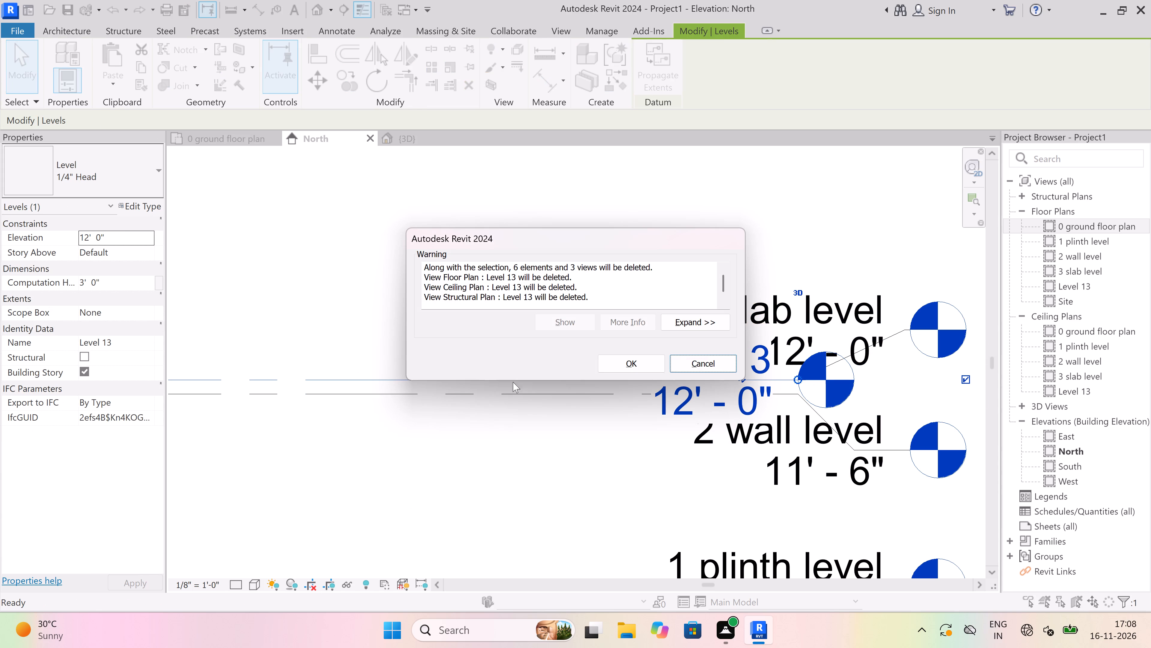
left_click(613, 361)
Examine the remaining levels, the plinth floor slab and the roof slab edges in the north elevation.
scroll(655, 364, "down", 2)
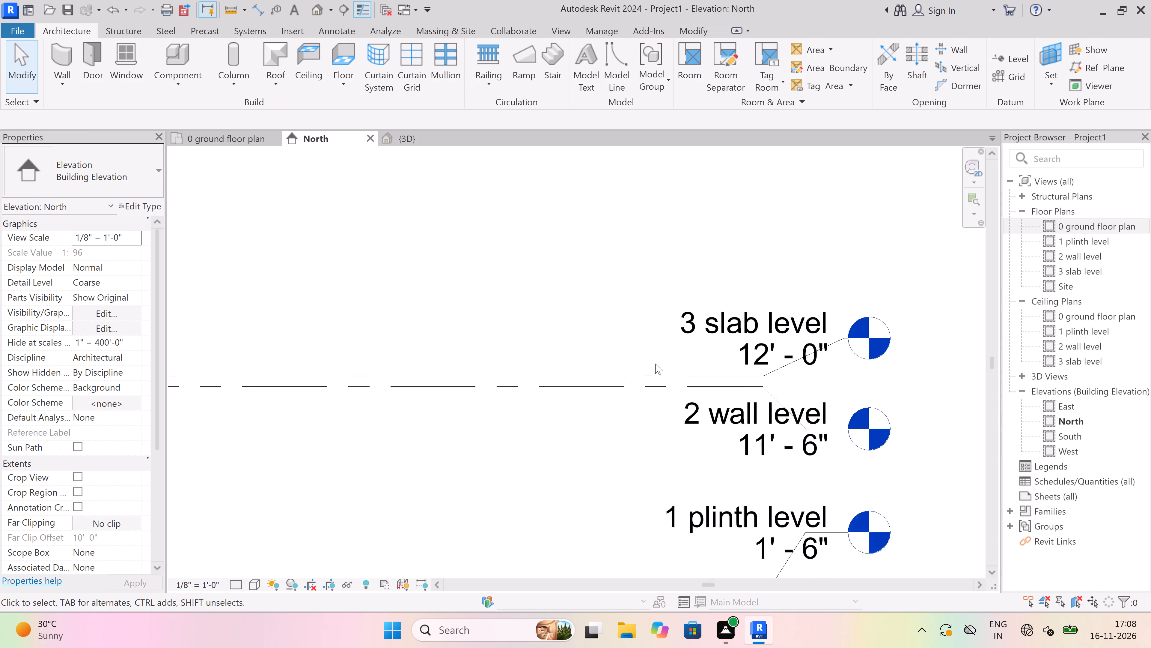
scroll(655, 364, "down", 6)
scroll(718, 384, "down", 3)
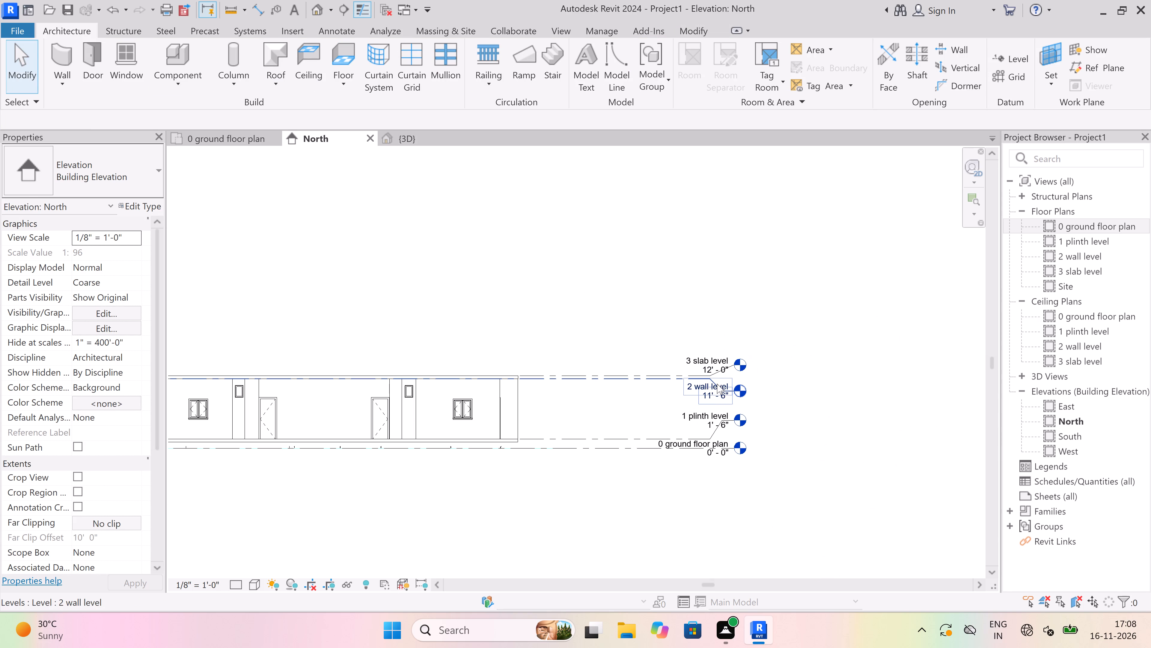
scroll(716, 384, "down", 3)
scroll(637, 390, "up", 2)
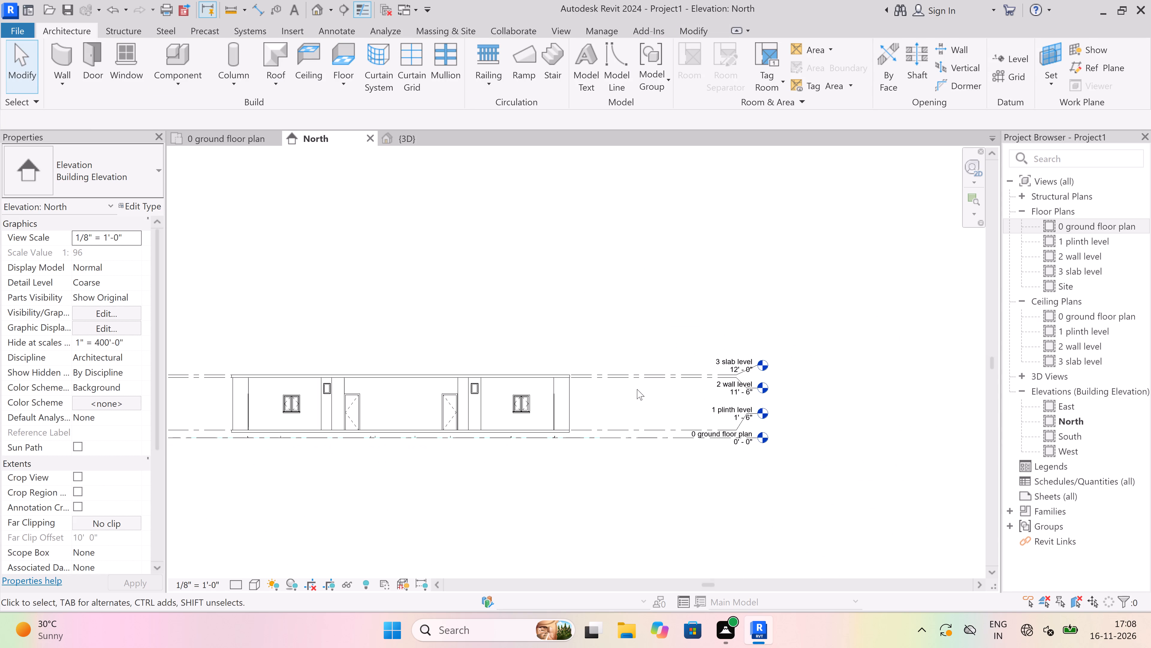
scroll(706, 412, "up", 4)
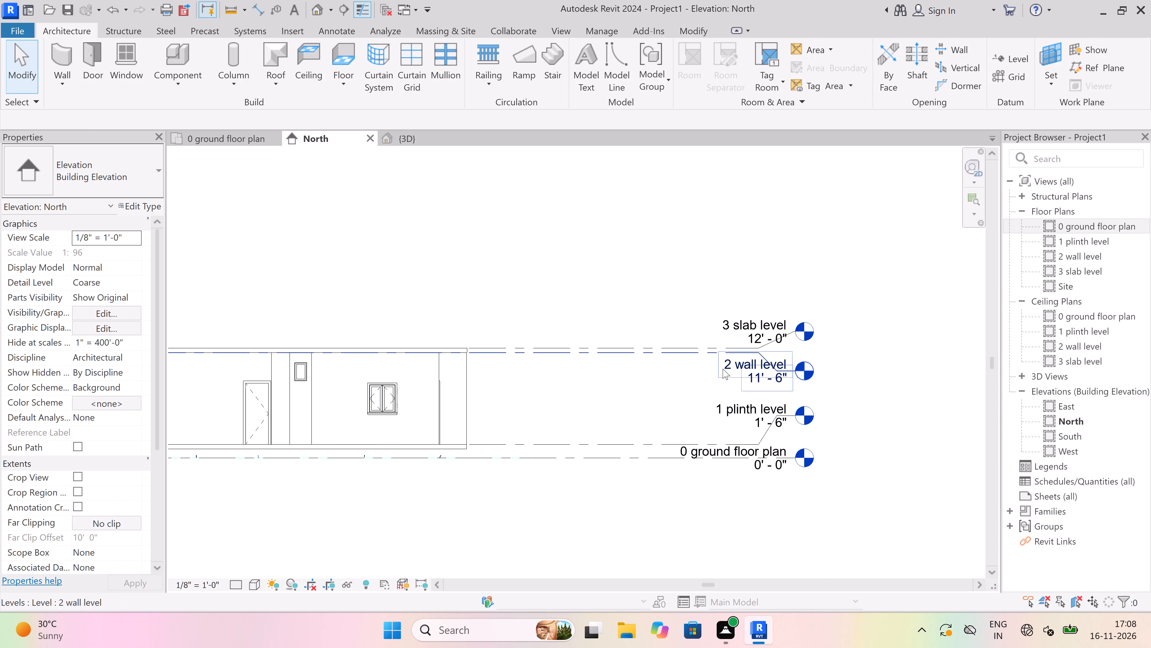
scroll(723, 369, "down", 8)
scroll(499, 371, "up", 3)
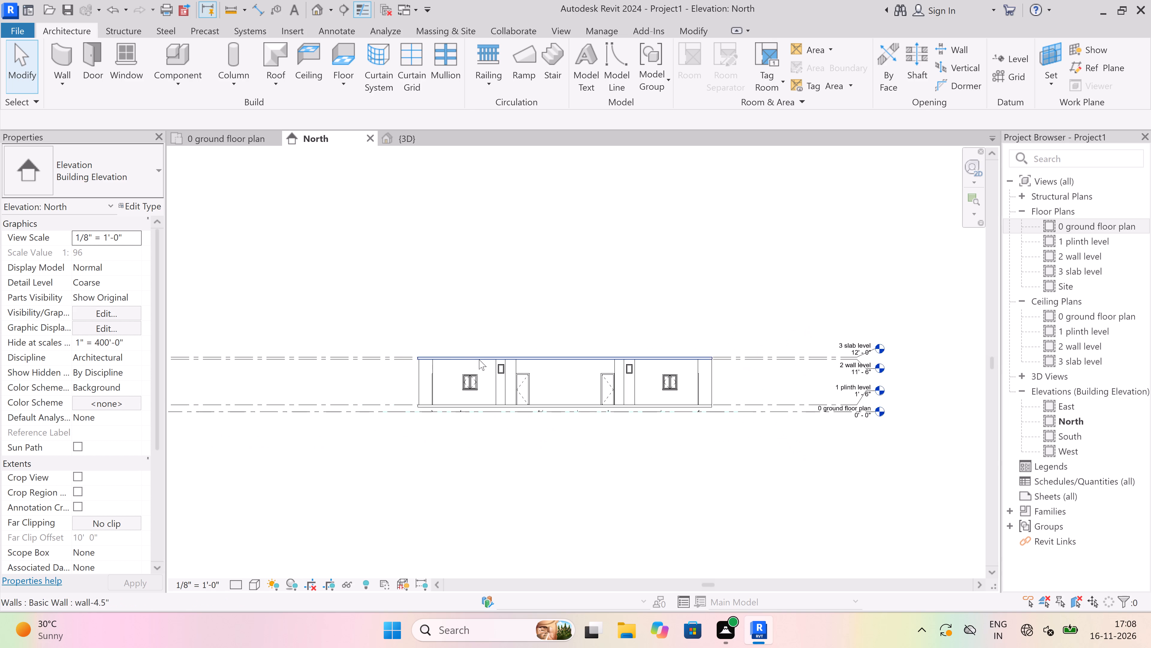
scroll(464, 356, "up", 4)
key("Escape")
scroll(554, 385, "down", 4)
scroll(823, 342, "up", 2)
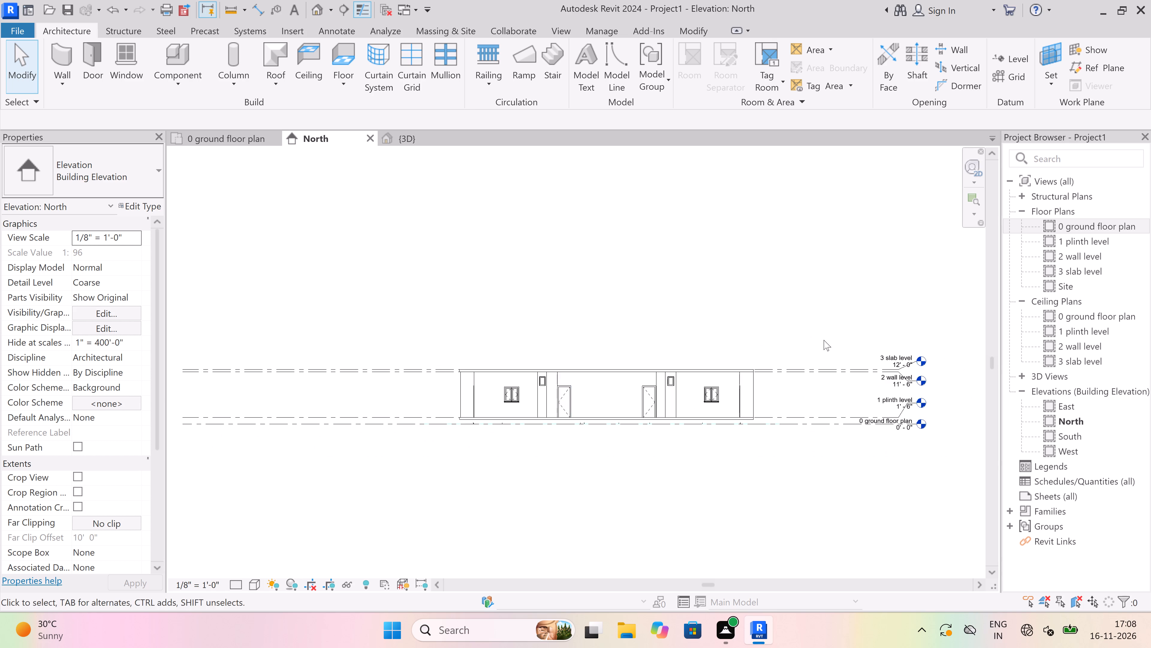
scroll(824, 340, "up", 1)
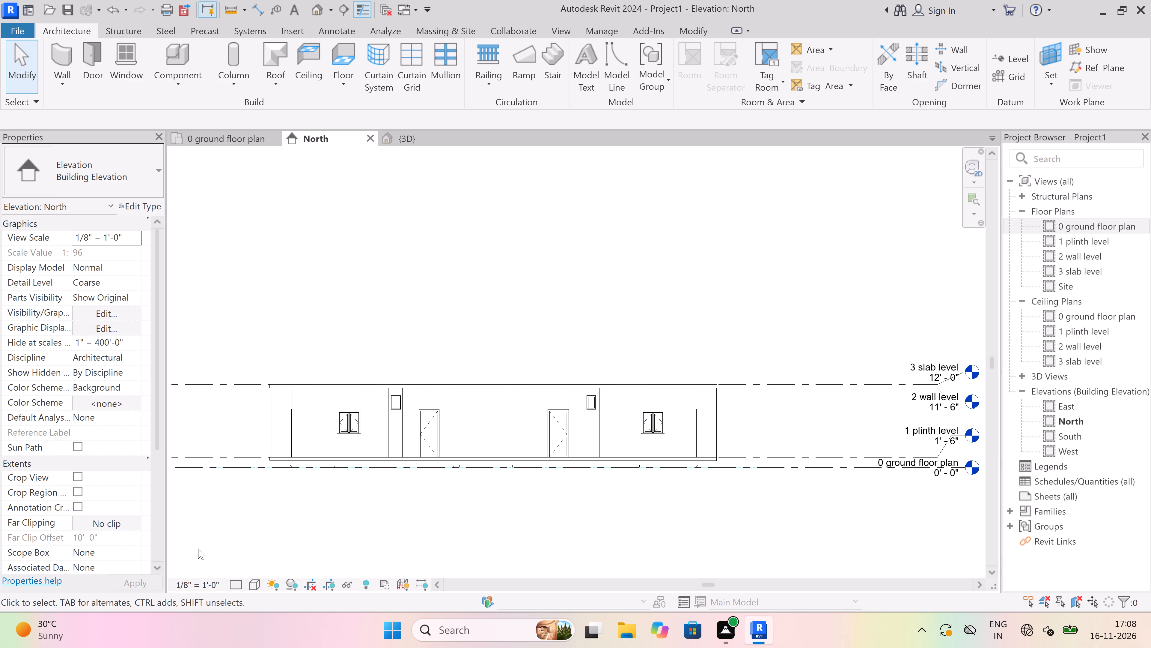
scroll(270, 467, "up", 2)
left_click(275, 461)
scroll(275, 461, "down", 4)
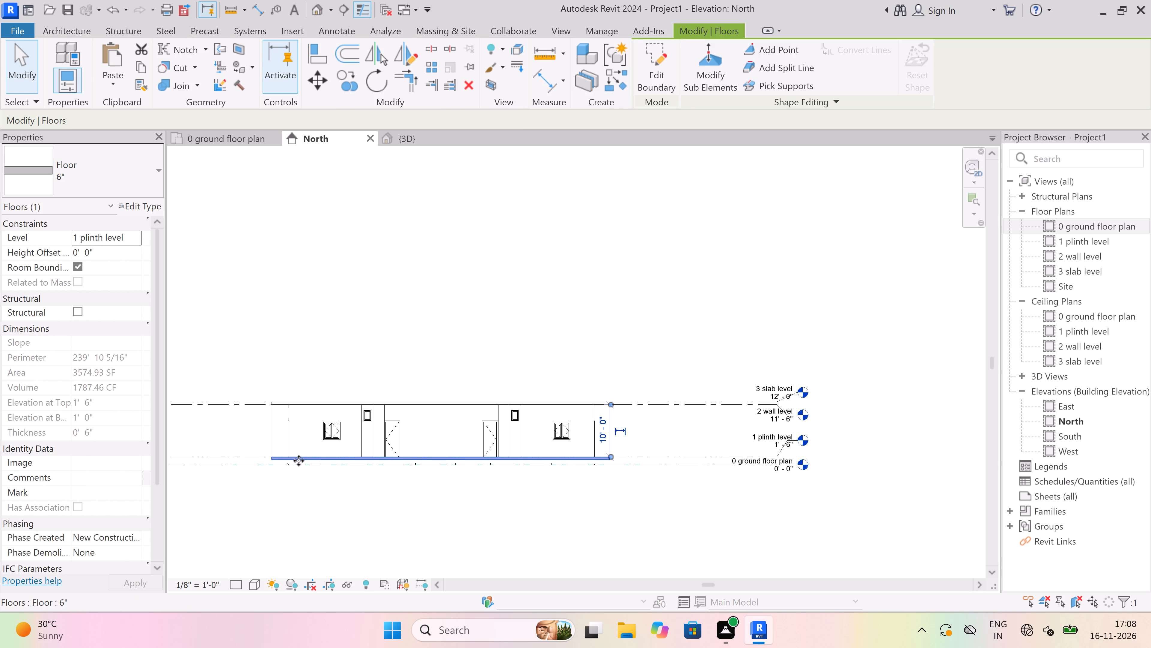
scroll(510, 461, "up", 3)
scroll(703, 458, "up", 2)
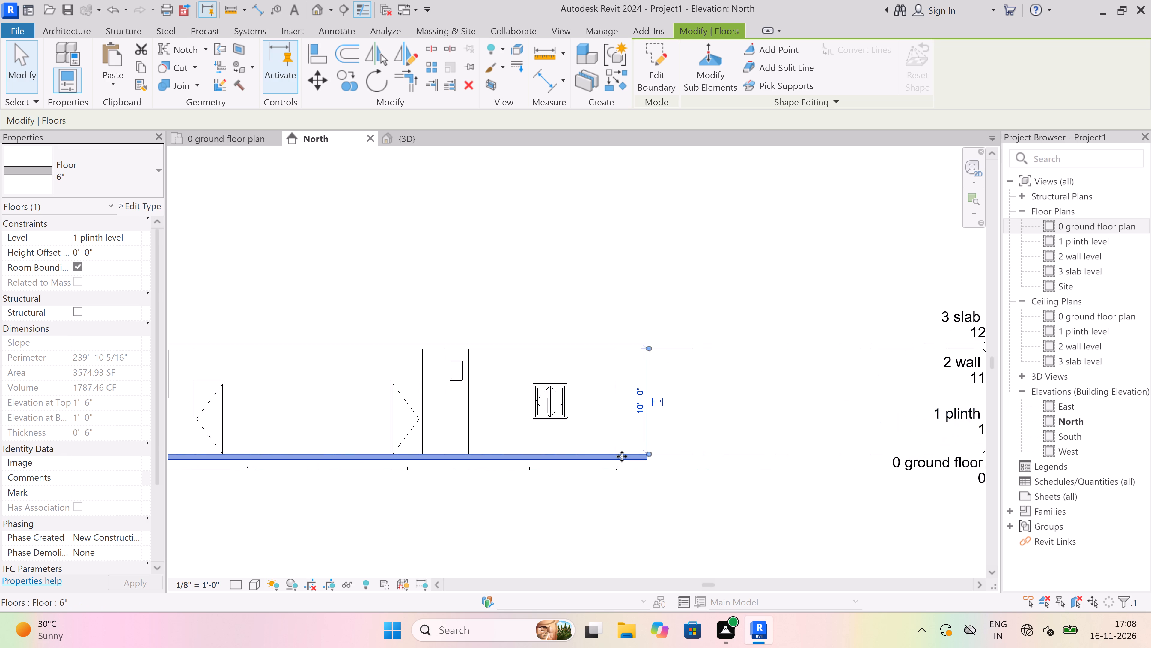
scroll(622, 456, "down", 1)
scroll(644, 470, "down", 2)
scroll(644, 468, "up", 1)
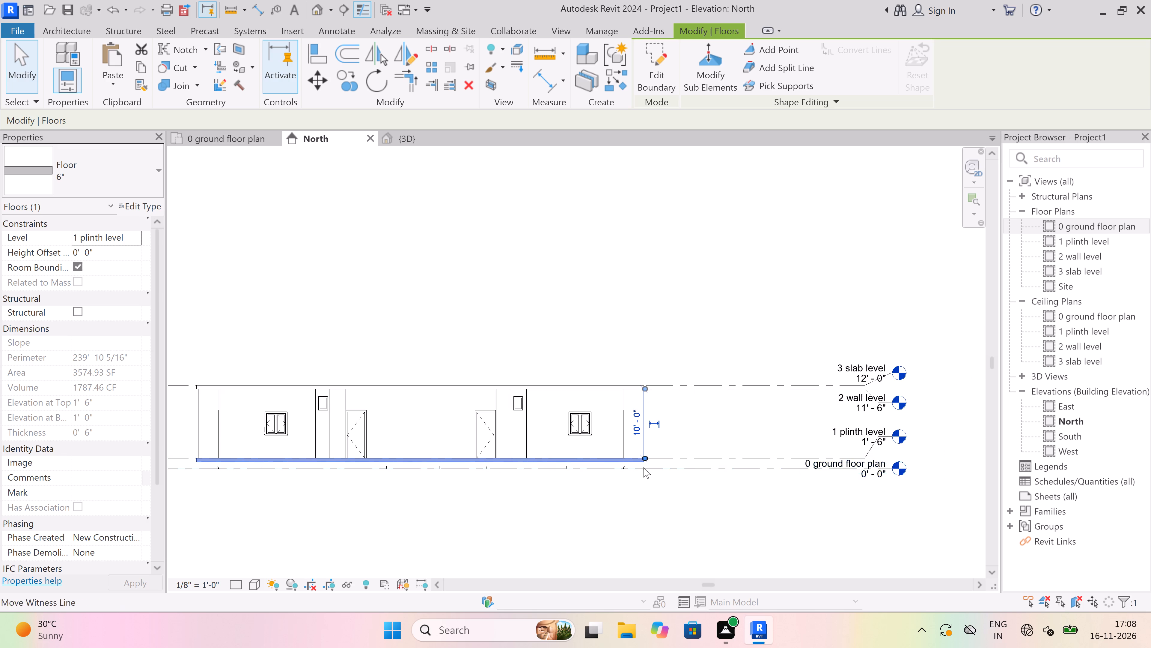
scroll(644, 467, "up", 2)
key("Escape")
scroll(641, 463, "up", 5)
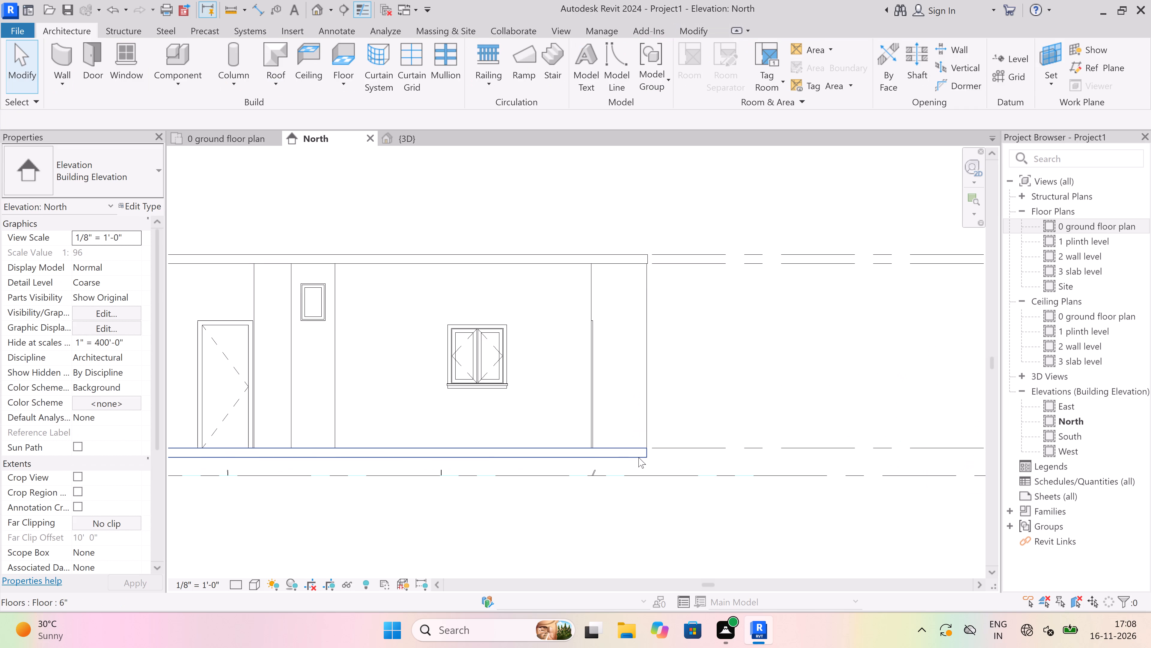
scroll(638, 457, "down", 9)
scroll(641, 412, "up", 2)
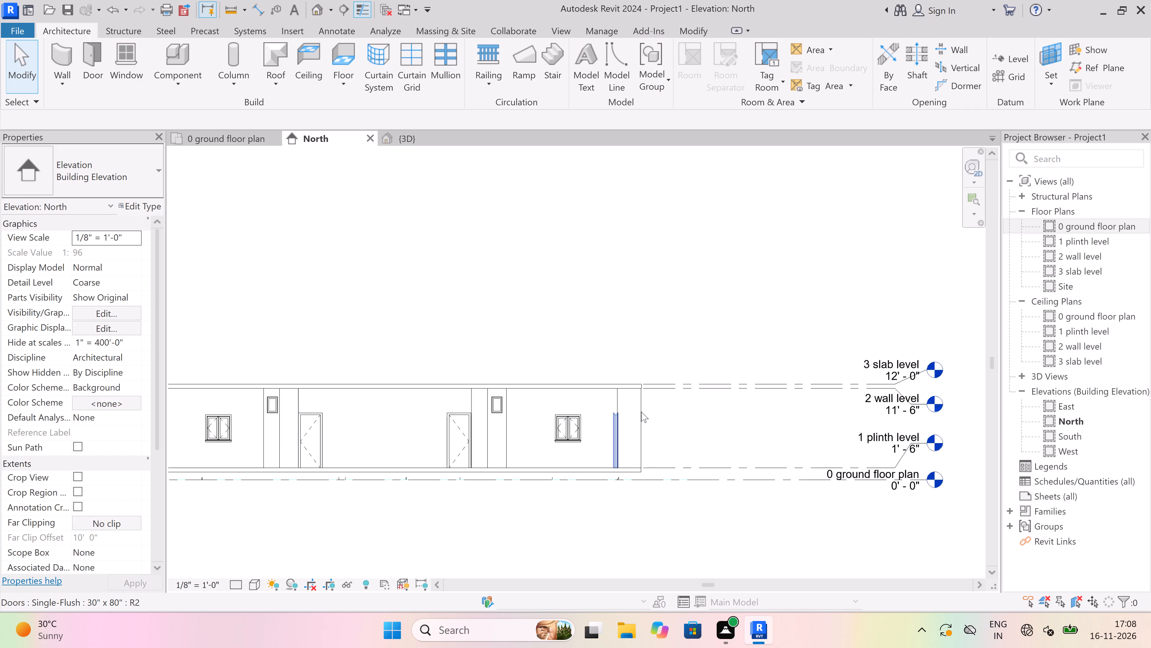
scroll(641, 412, "up", 1)
scroll(652, 409, "down", 3)
scroll(651, 347, "up", 3)
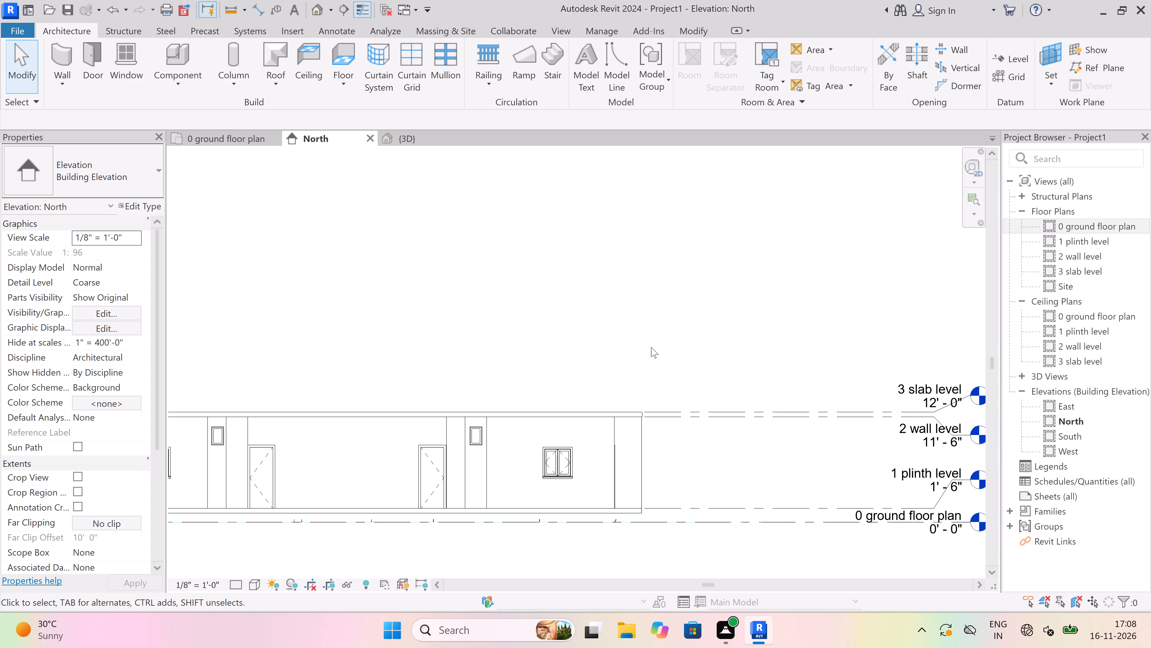
scroll(638, 413, "down", 3)
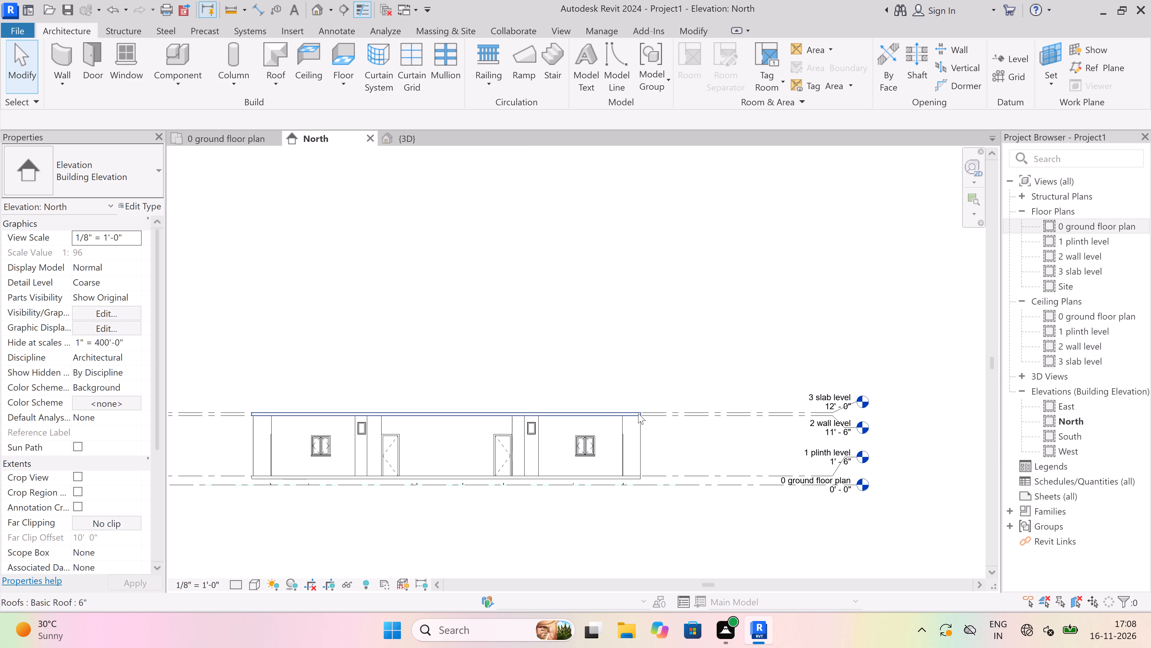
scroll(663, 410, "up", 2)
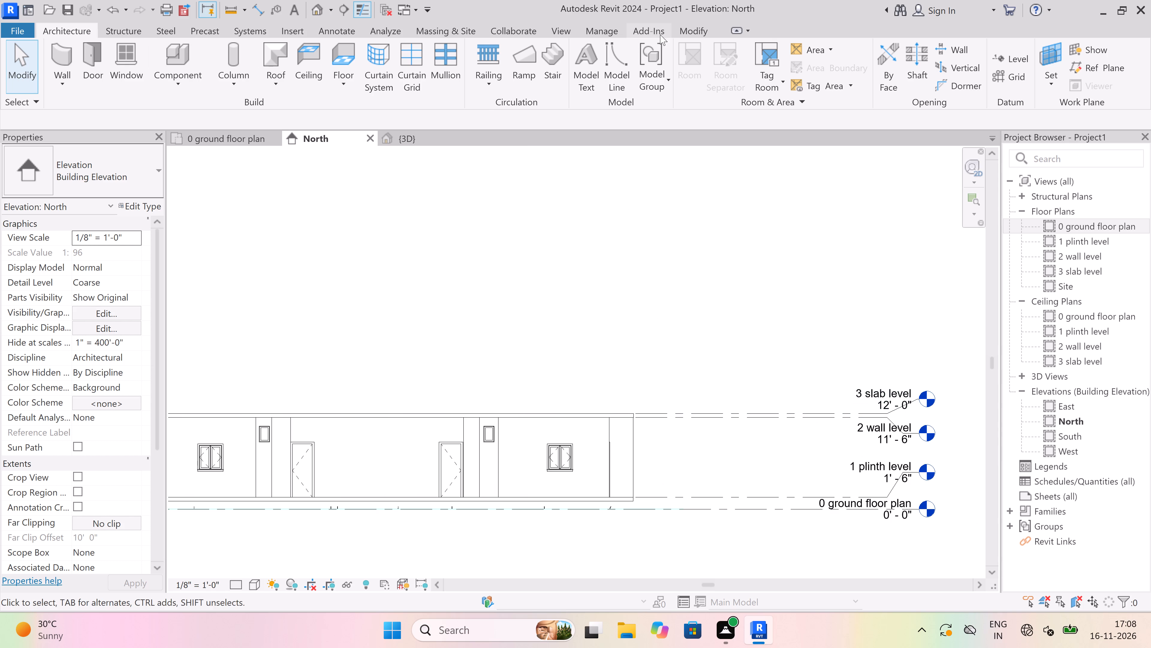
Create a new level from the 3 slab level line, picked with an upward offset of 10' 6".
left_click(64, 25)
left_click(1014, 55)
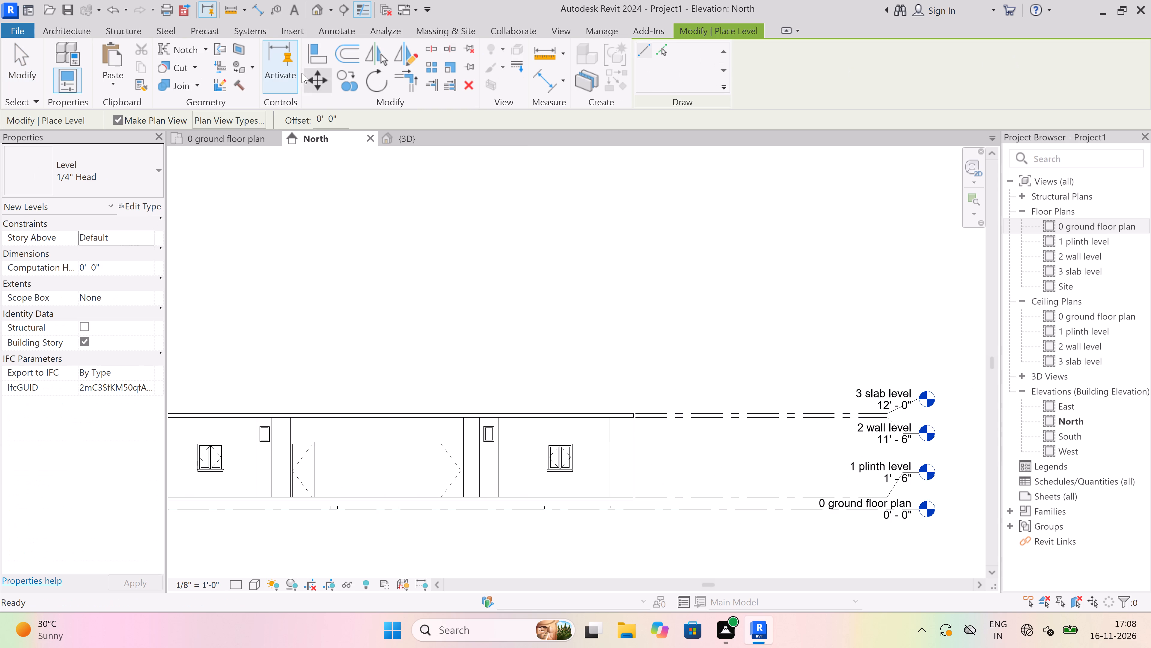
left_click(335, 118)
key("BackSpace")
key("BackSpace")
key("BackSpace")
key("BackSpace")
key("BackSpace")
key("BackSpace")
key("BackSpace")
key("BackSpace")
key("BackSpace")
key("BackSpace")
key("BackSpace")
key("BackSpace")
key("BackSpace")
type("10'")
type("6\"")
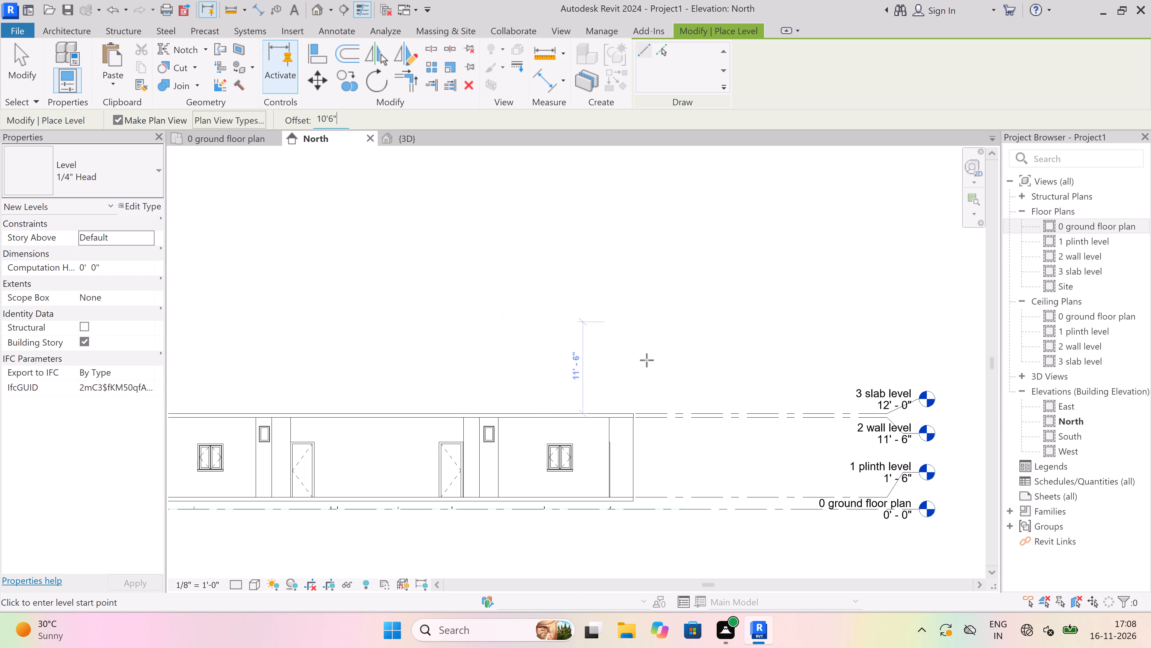
left_click(658, 45)
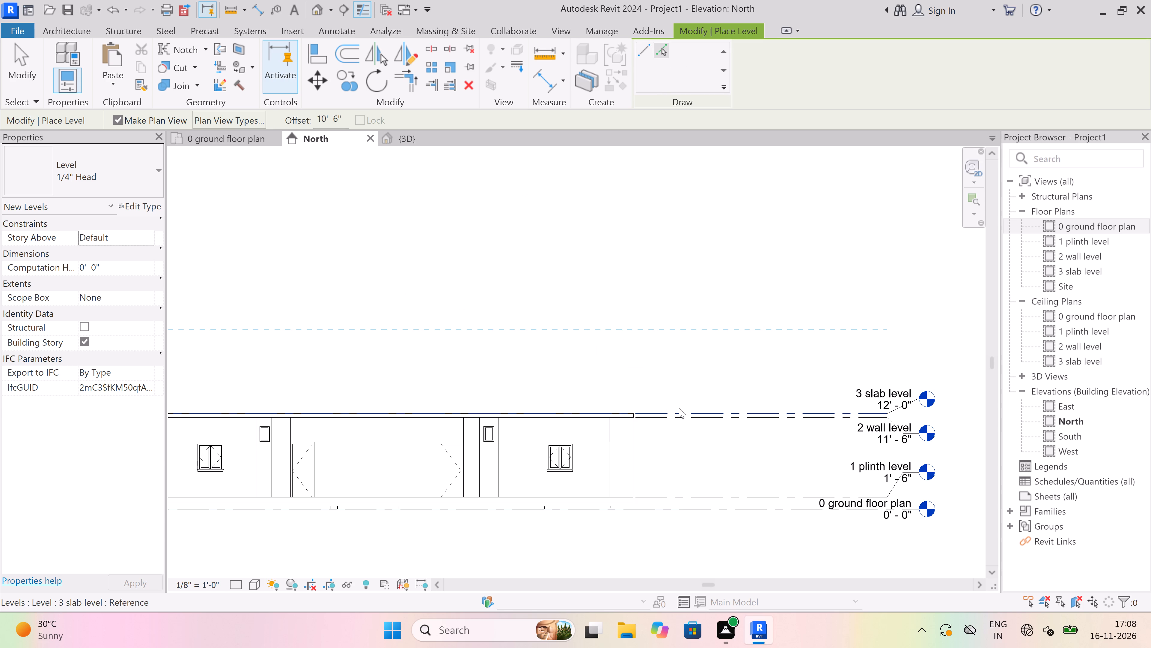
left_click(639, 407)
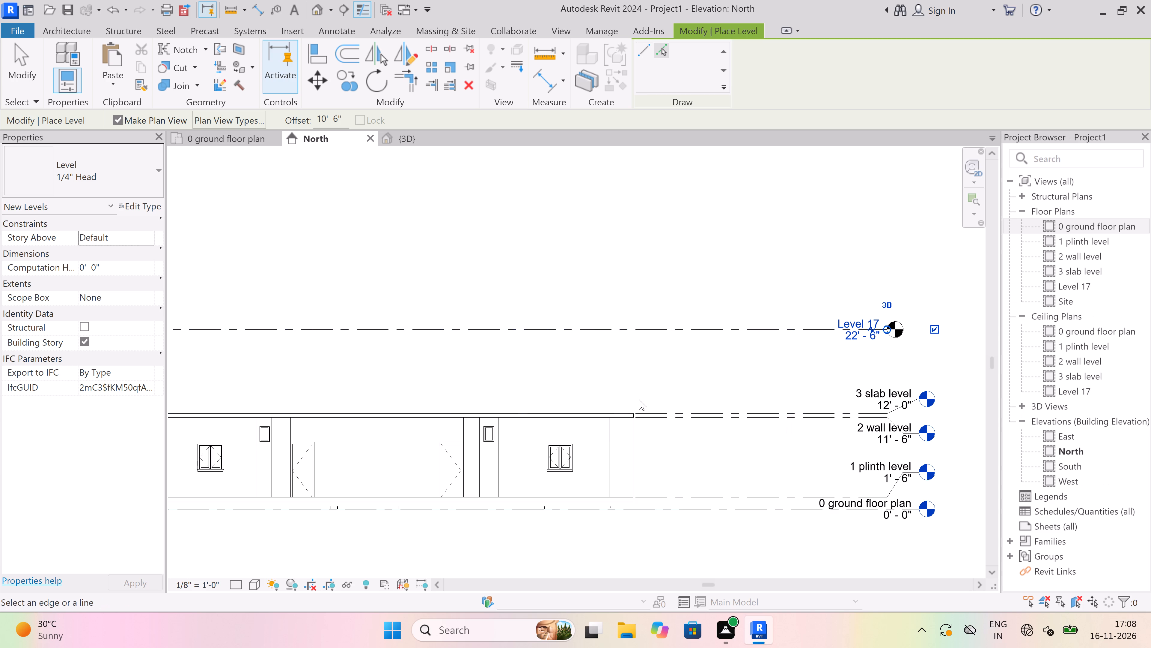
Add three more levels above the new one, each offset 10' 6" from the level below, and finish placing levels.
left_click(633, 329)
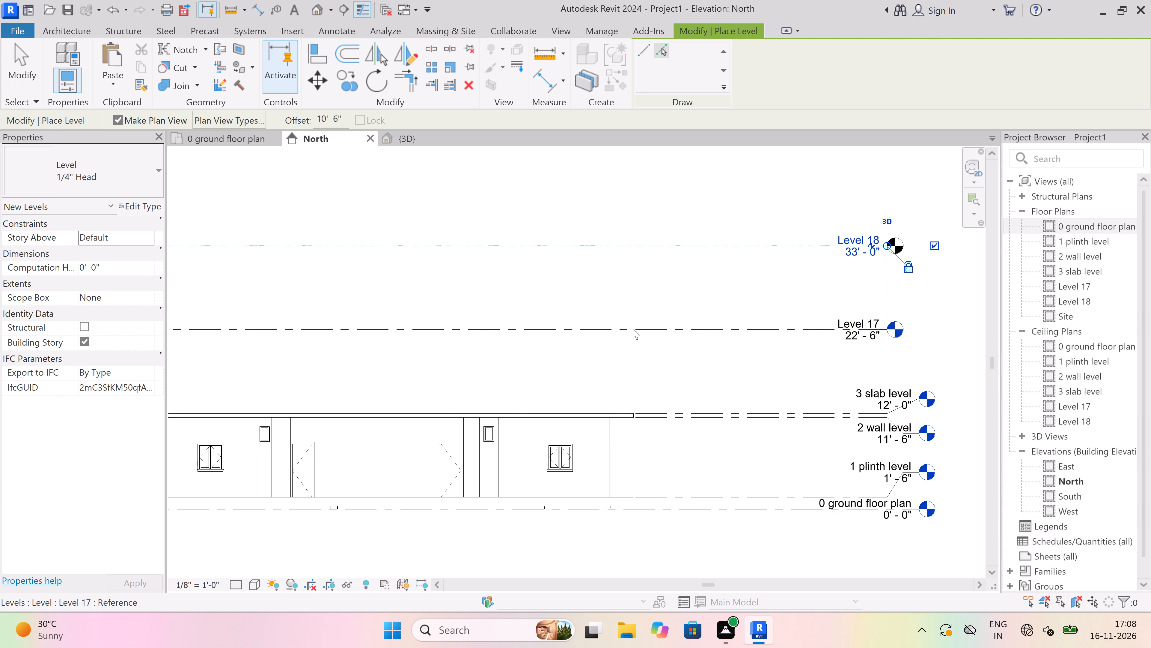
scroll(633, 328, "down", 2)
left_click(626, 264)
scroll(626, 264, "down", 4)
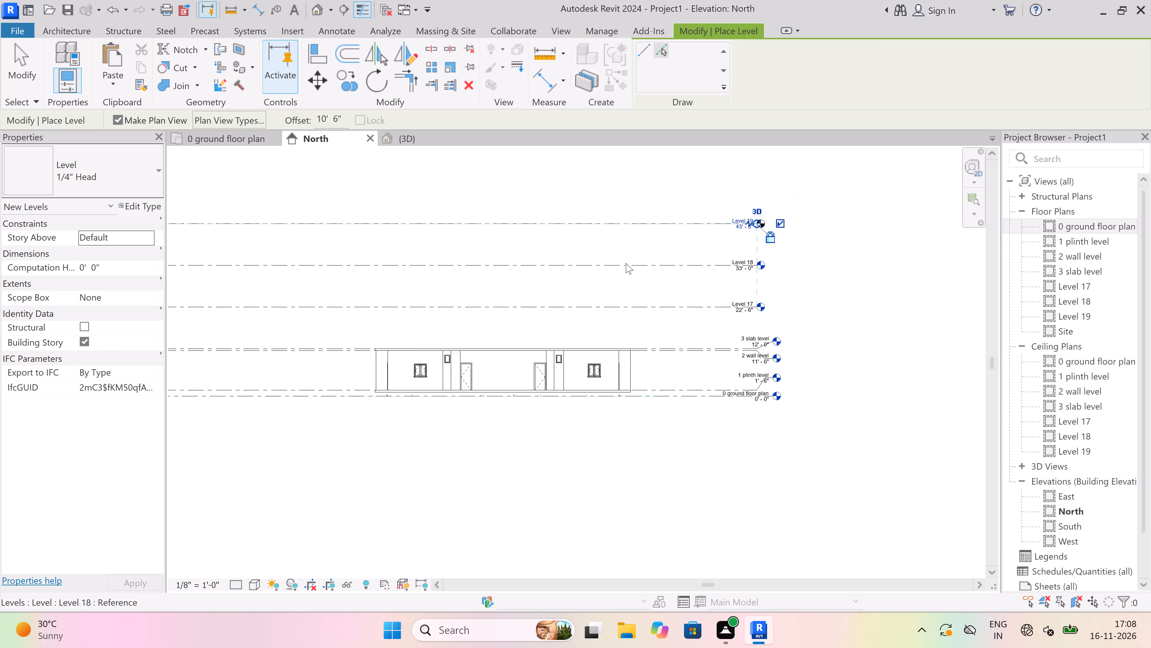
left_click(608, 227)
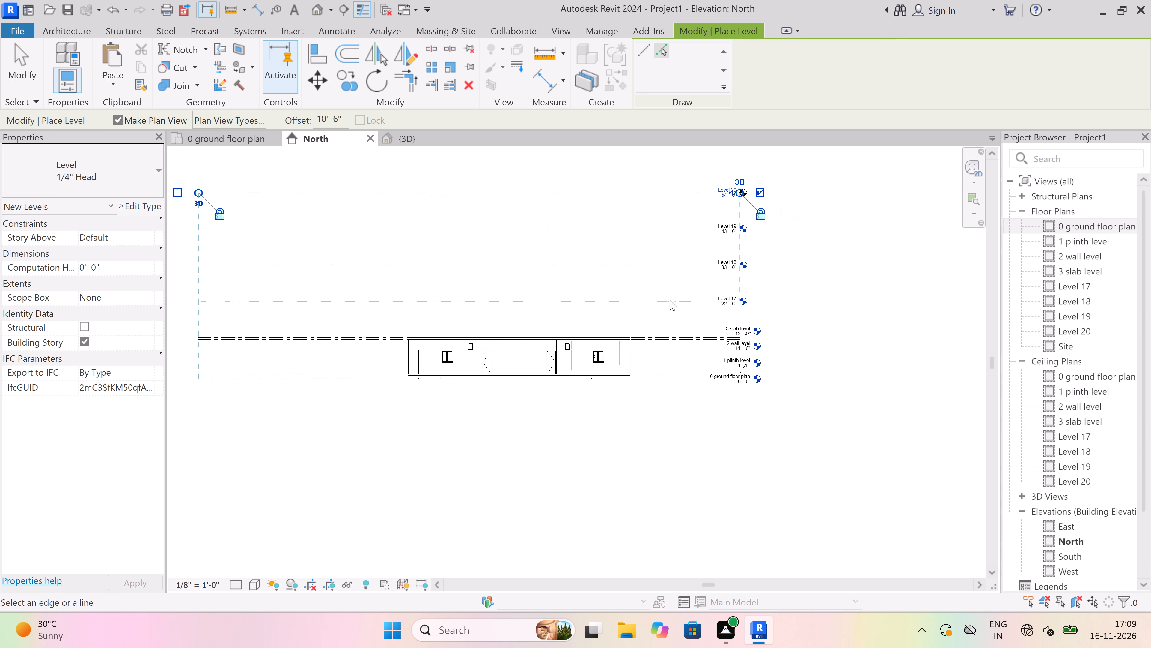
key("Escape")
key("Escape")
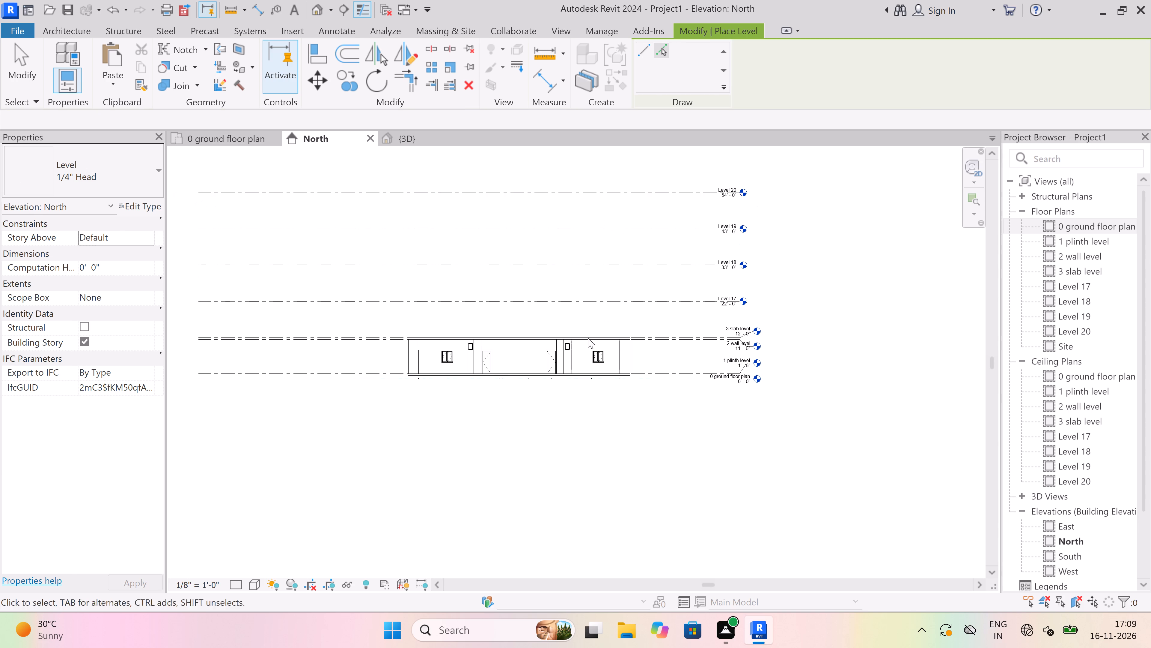
key("Escape")
key("Escape")
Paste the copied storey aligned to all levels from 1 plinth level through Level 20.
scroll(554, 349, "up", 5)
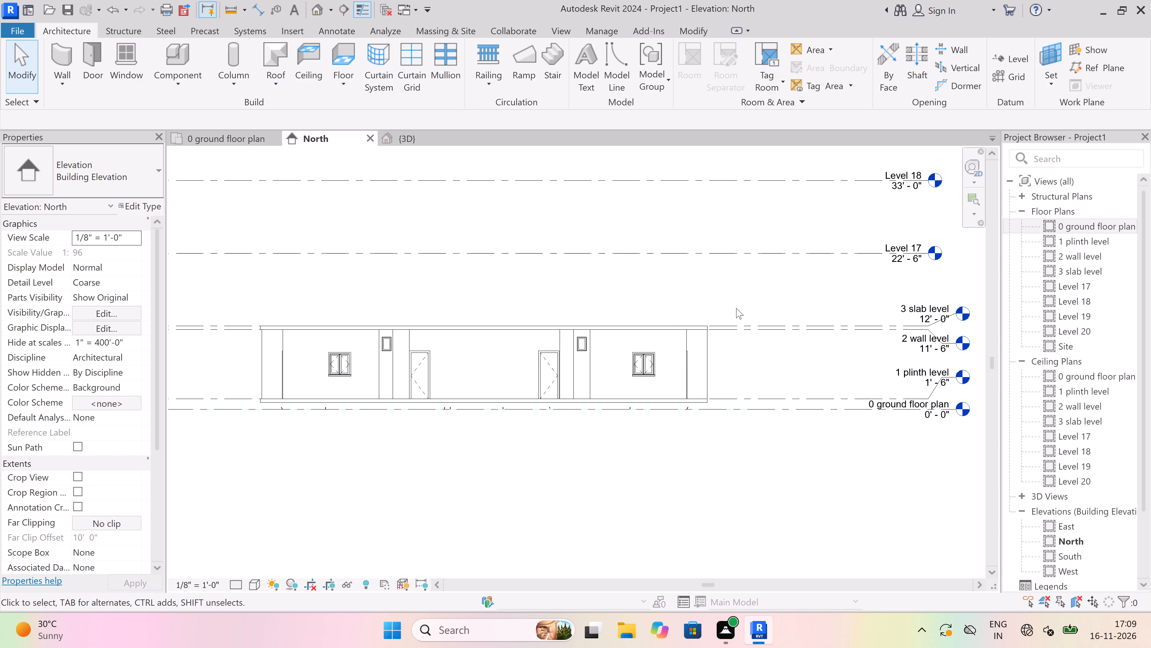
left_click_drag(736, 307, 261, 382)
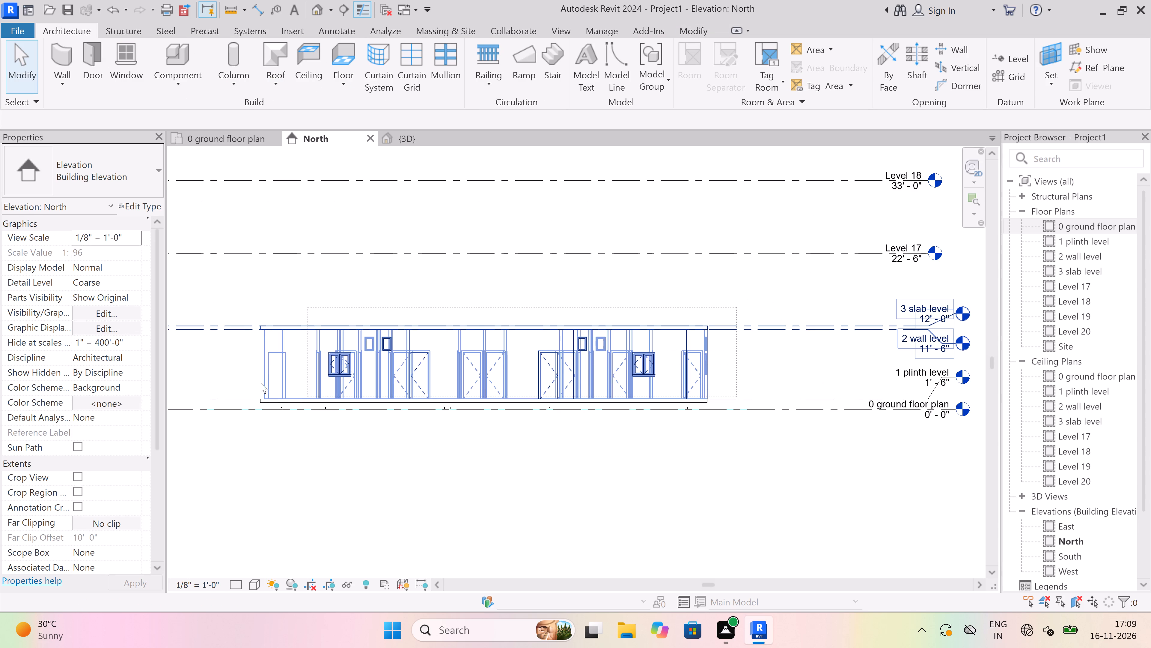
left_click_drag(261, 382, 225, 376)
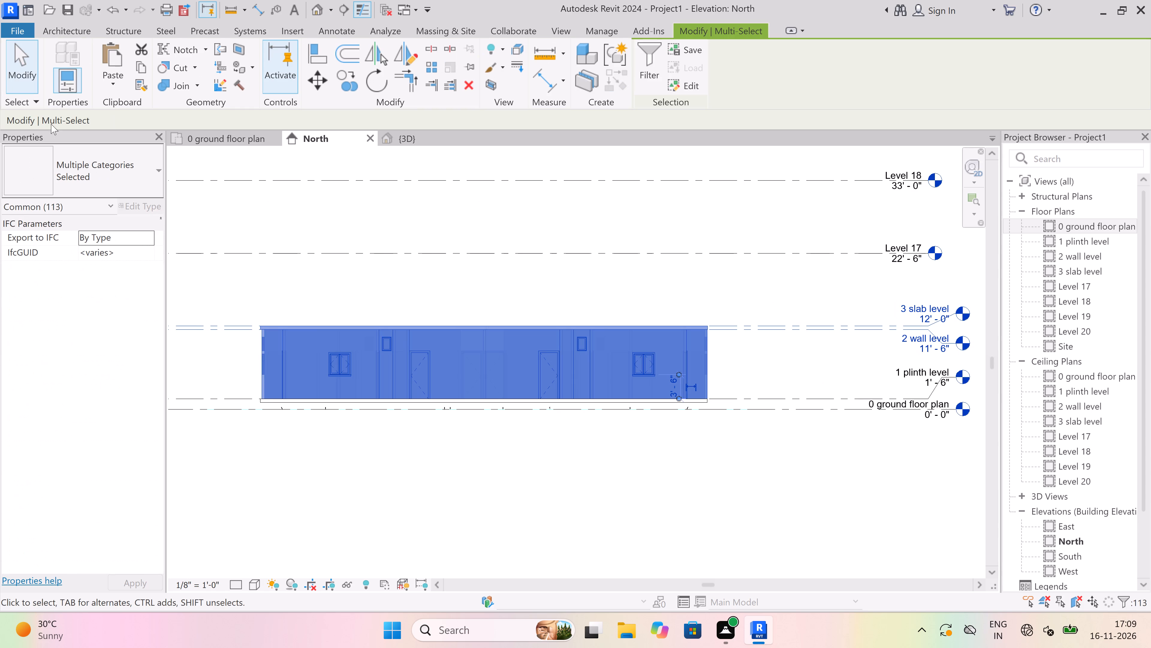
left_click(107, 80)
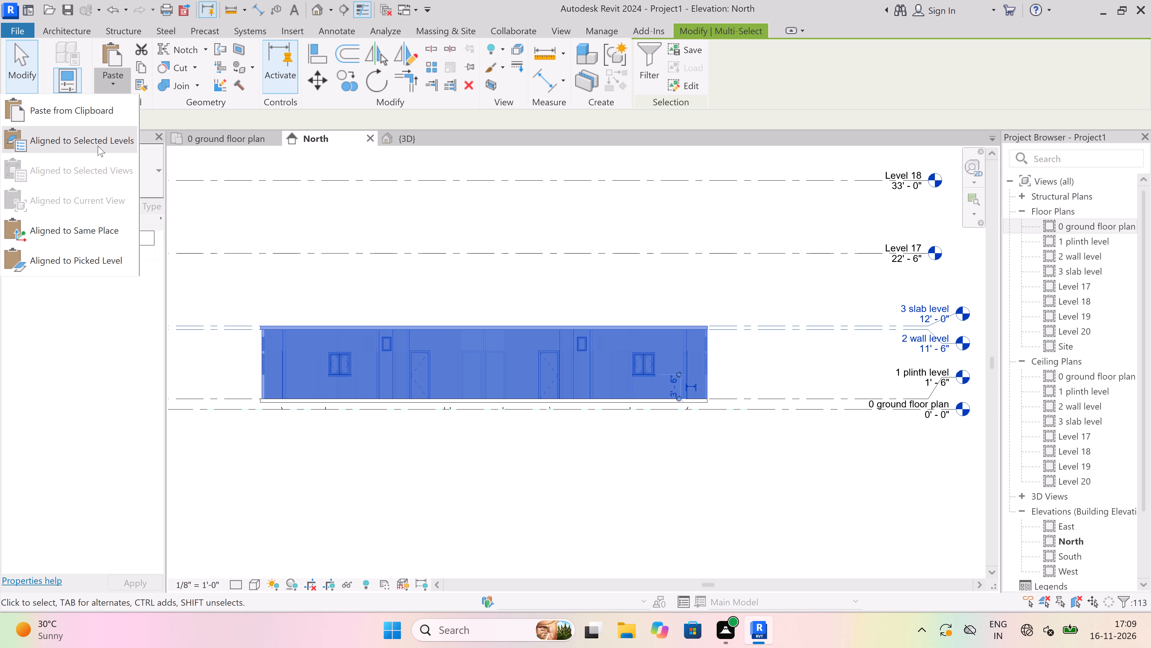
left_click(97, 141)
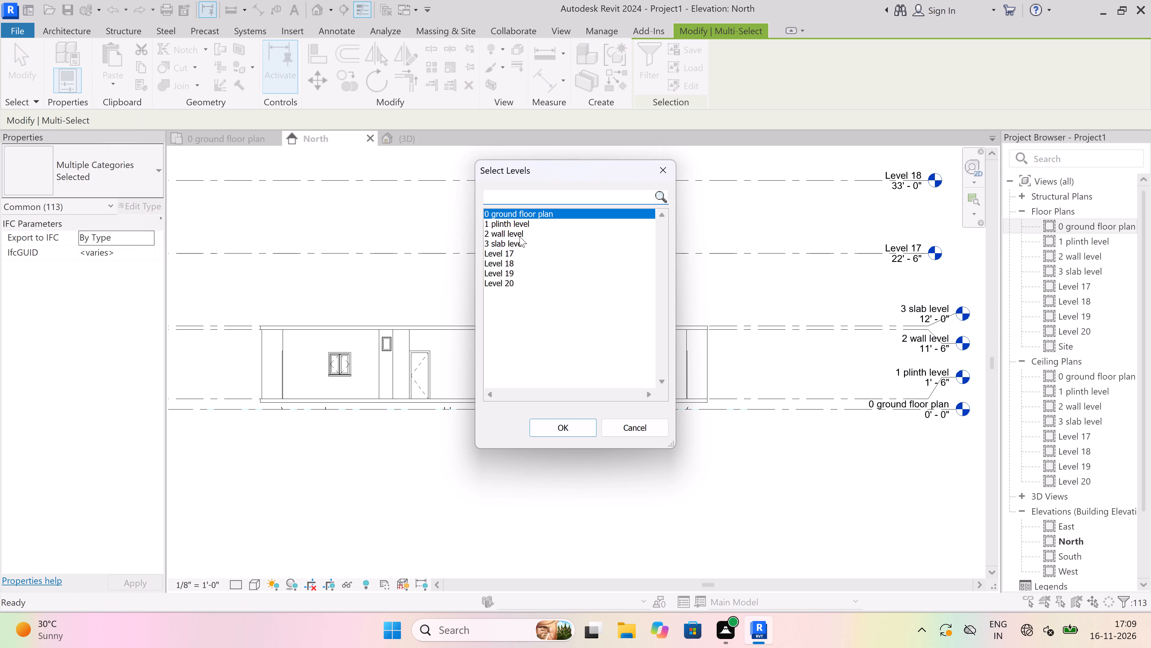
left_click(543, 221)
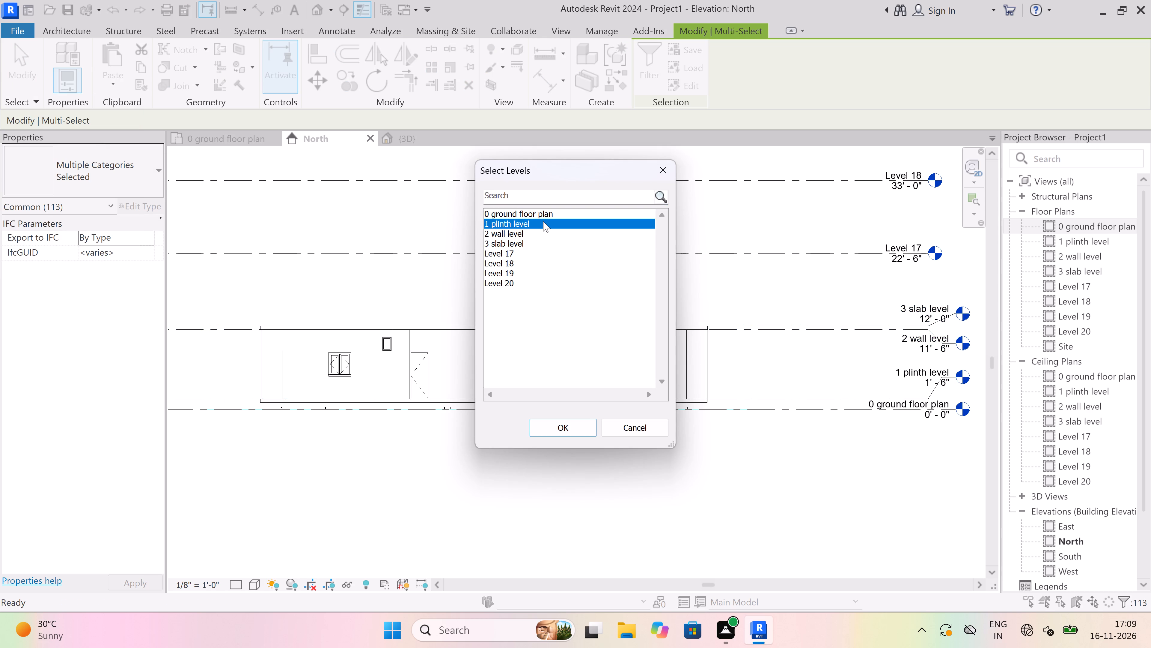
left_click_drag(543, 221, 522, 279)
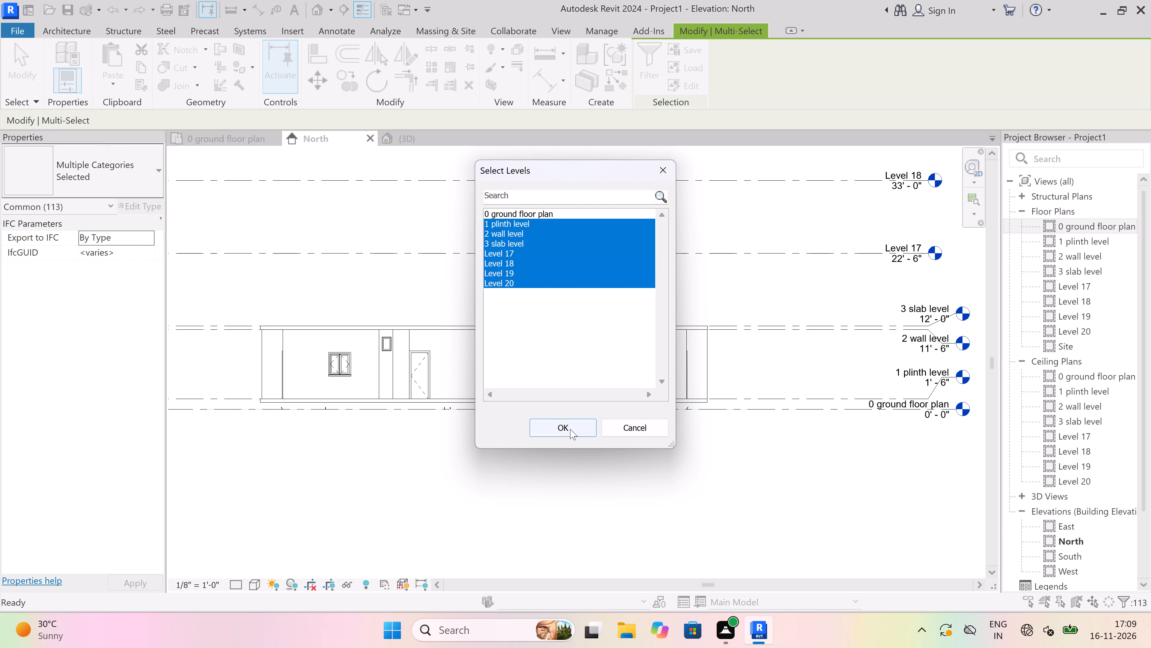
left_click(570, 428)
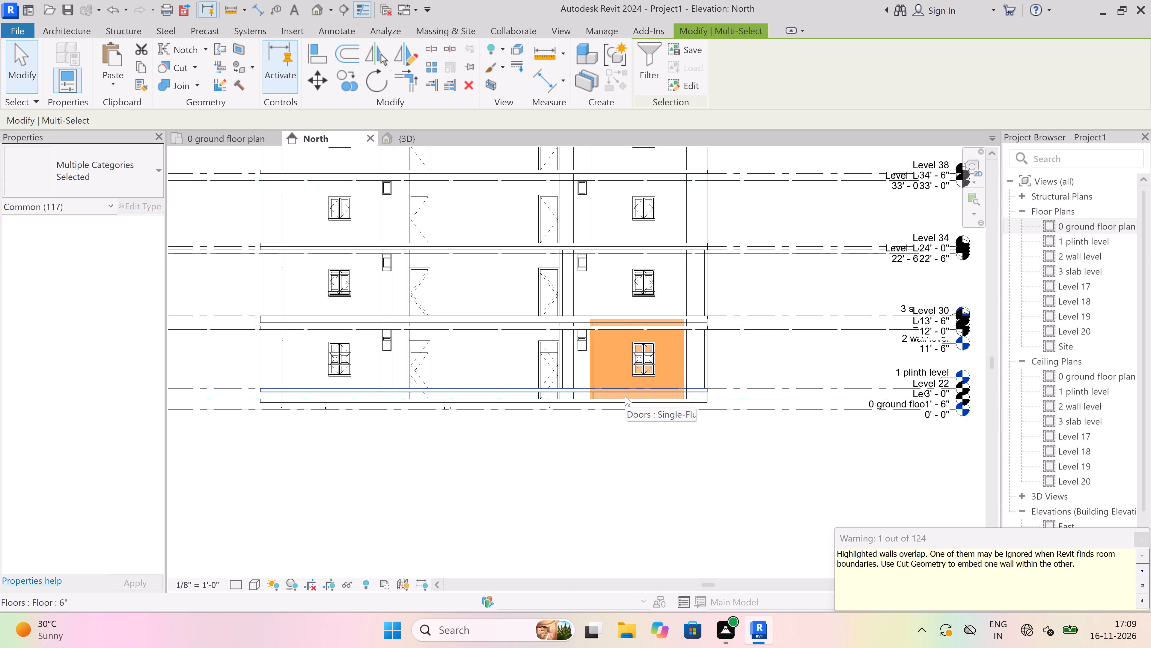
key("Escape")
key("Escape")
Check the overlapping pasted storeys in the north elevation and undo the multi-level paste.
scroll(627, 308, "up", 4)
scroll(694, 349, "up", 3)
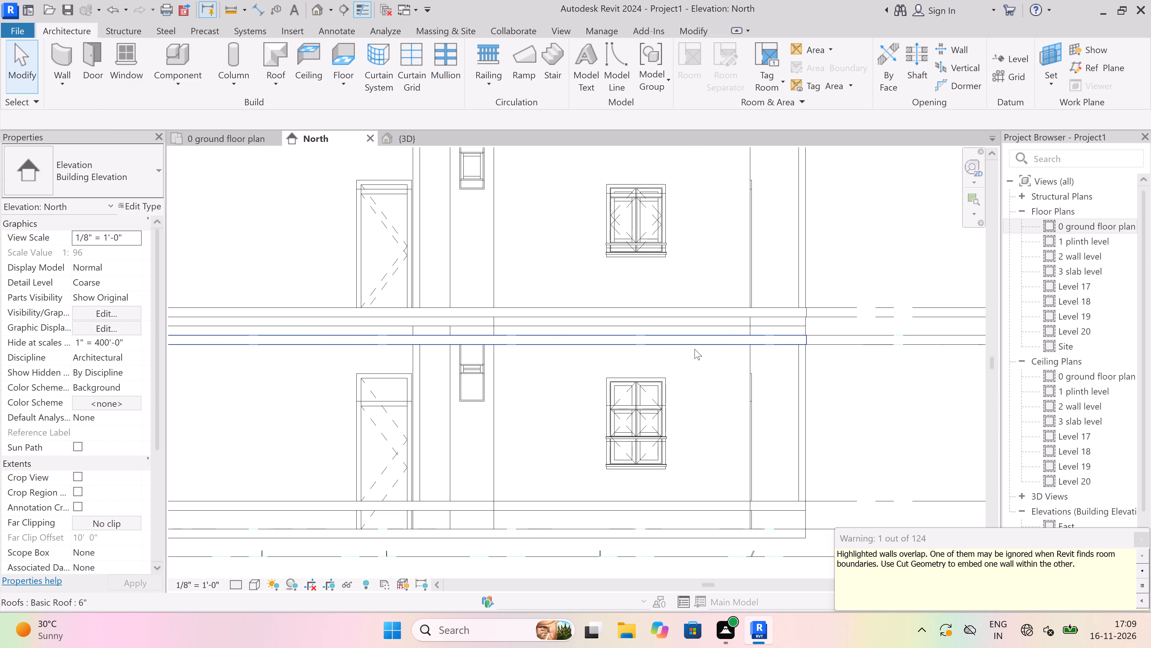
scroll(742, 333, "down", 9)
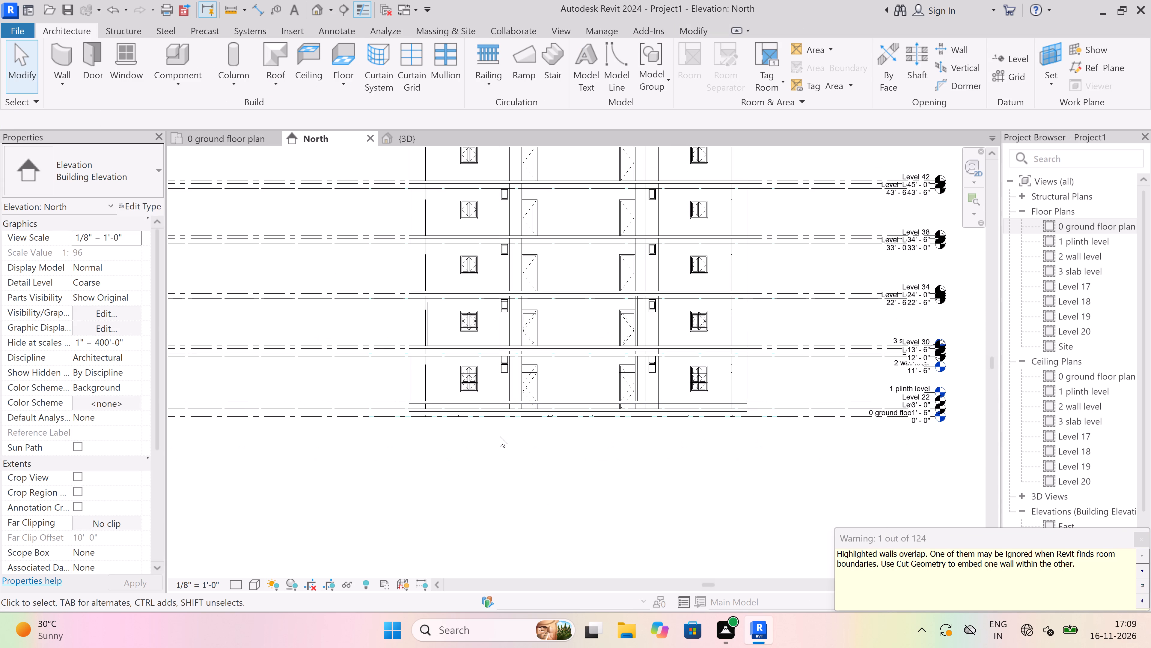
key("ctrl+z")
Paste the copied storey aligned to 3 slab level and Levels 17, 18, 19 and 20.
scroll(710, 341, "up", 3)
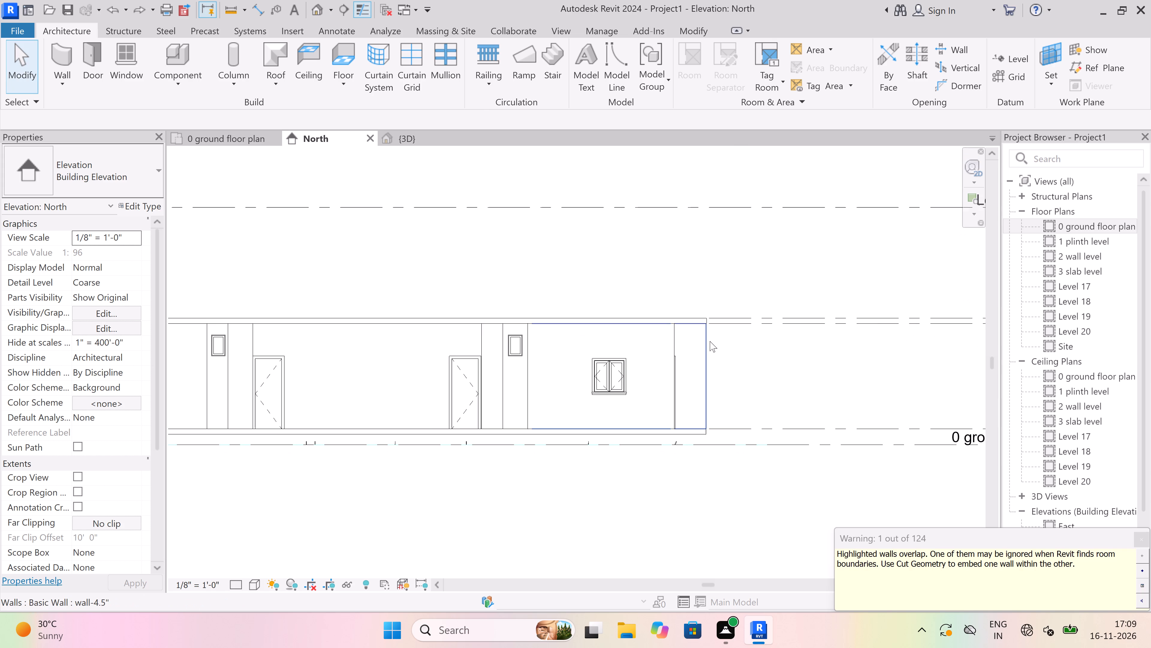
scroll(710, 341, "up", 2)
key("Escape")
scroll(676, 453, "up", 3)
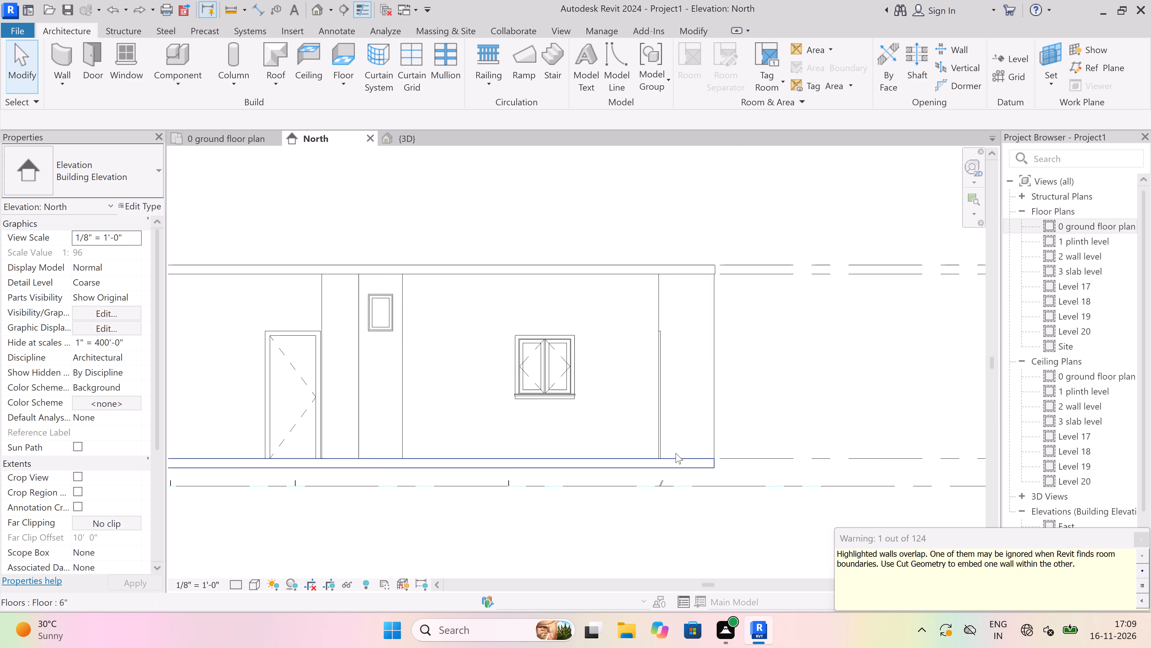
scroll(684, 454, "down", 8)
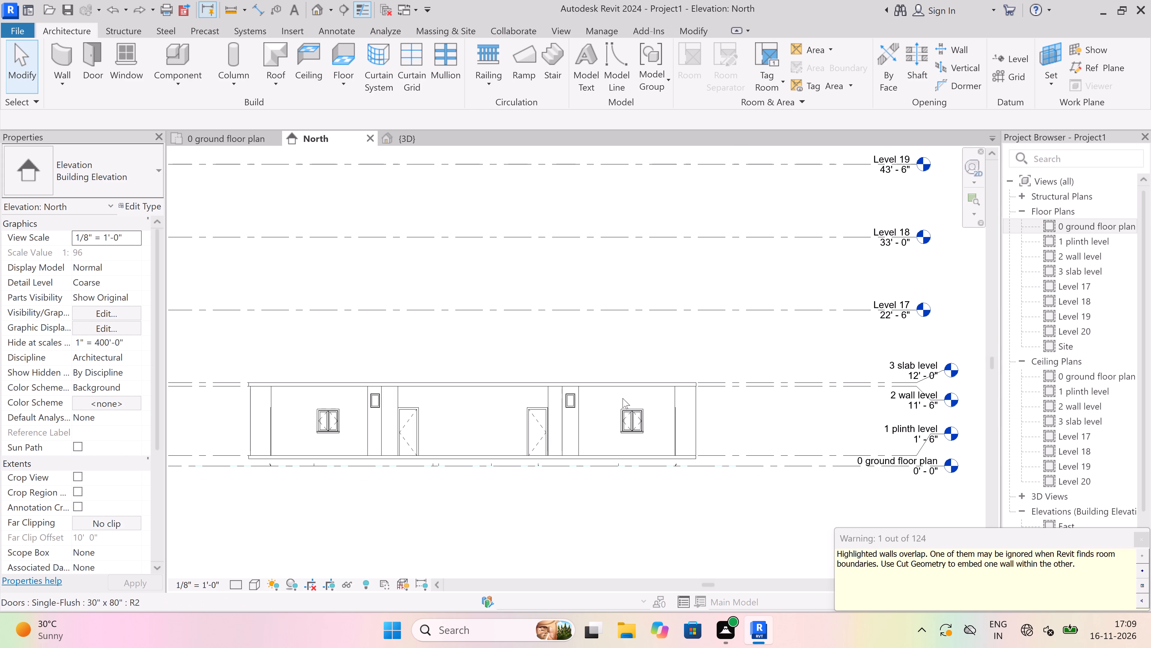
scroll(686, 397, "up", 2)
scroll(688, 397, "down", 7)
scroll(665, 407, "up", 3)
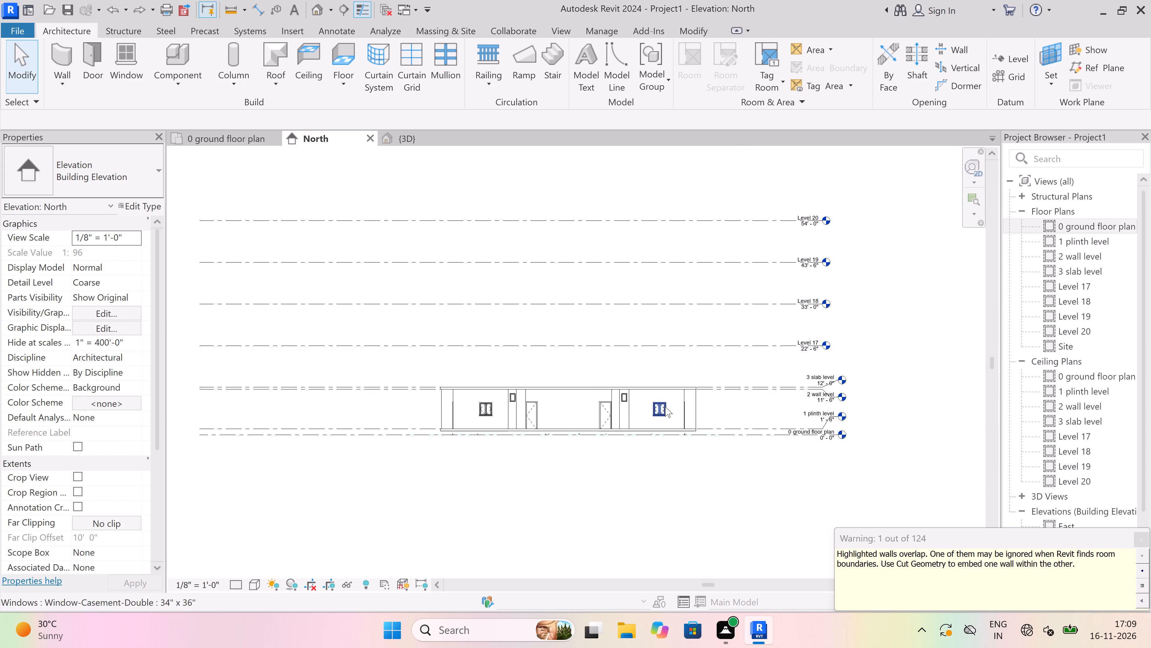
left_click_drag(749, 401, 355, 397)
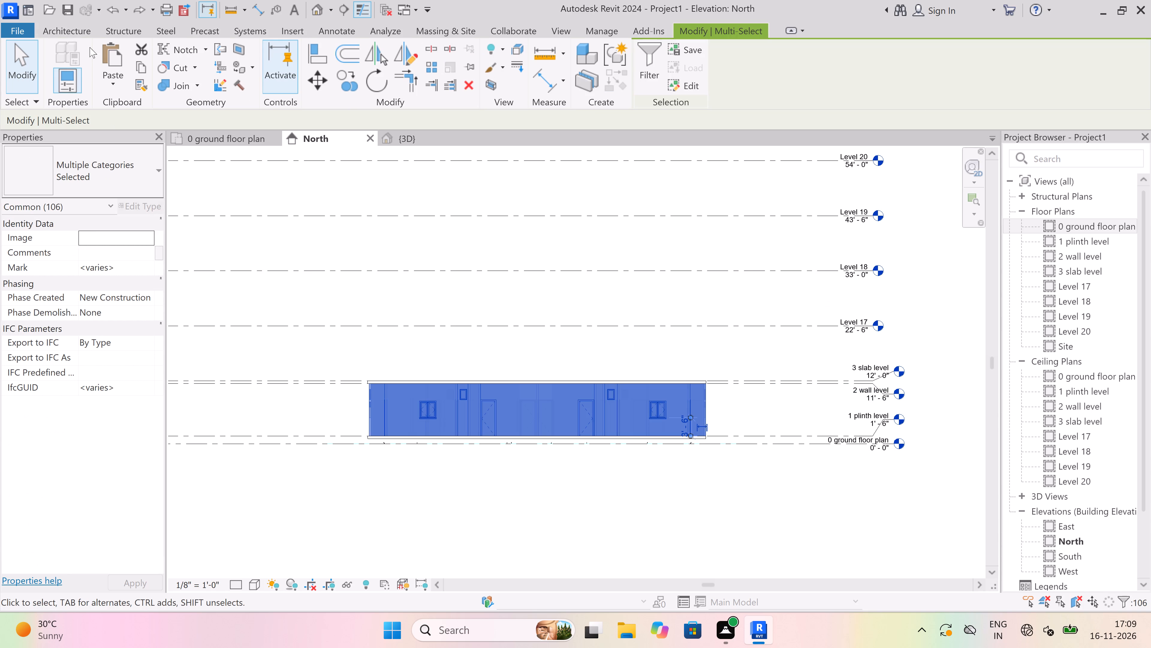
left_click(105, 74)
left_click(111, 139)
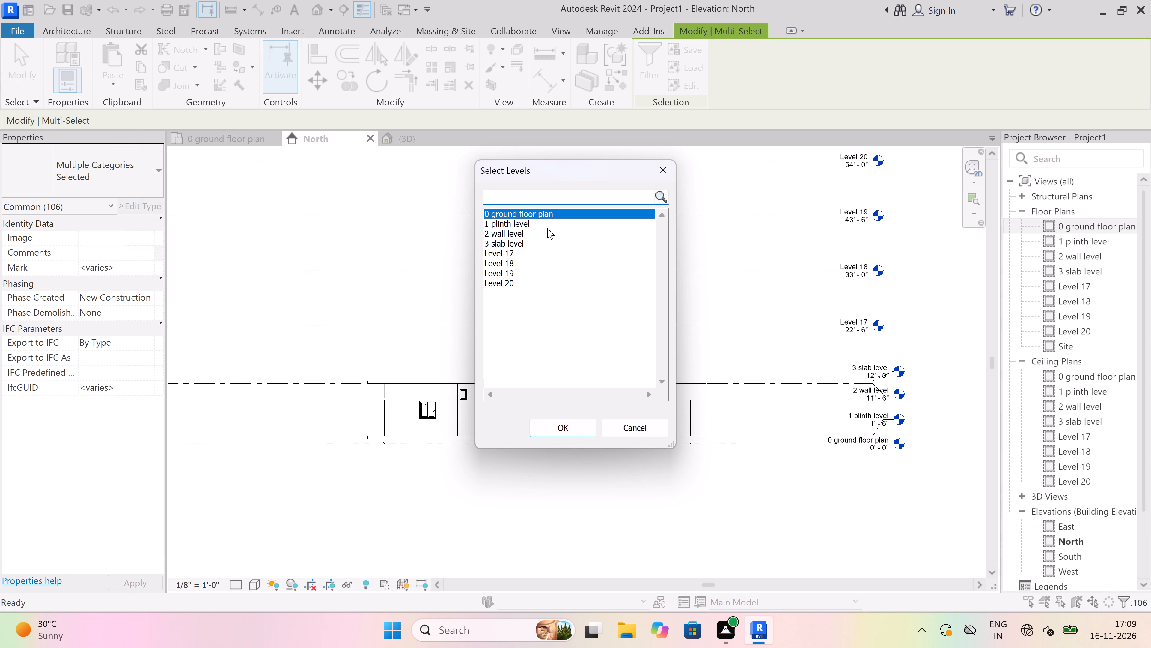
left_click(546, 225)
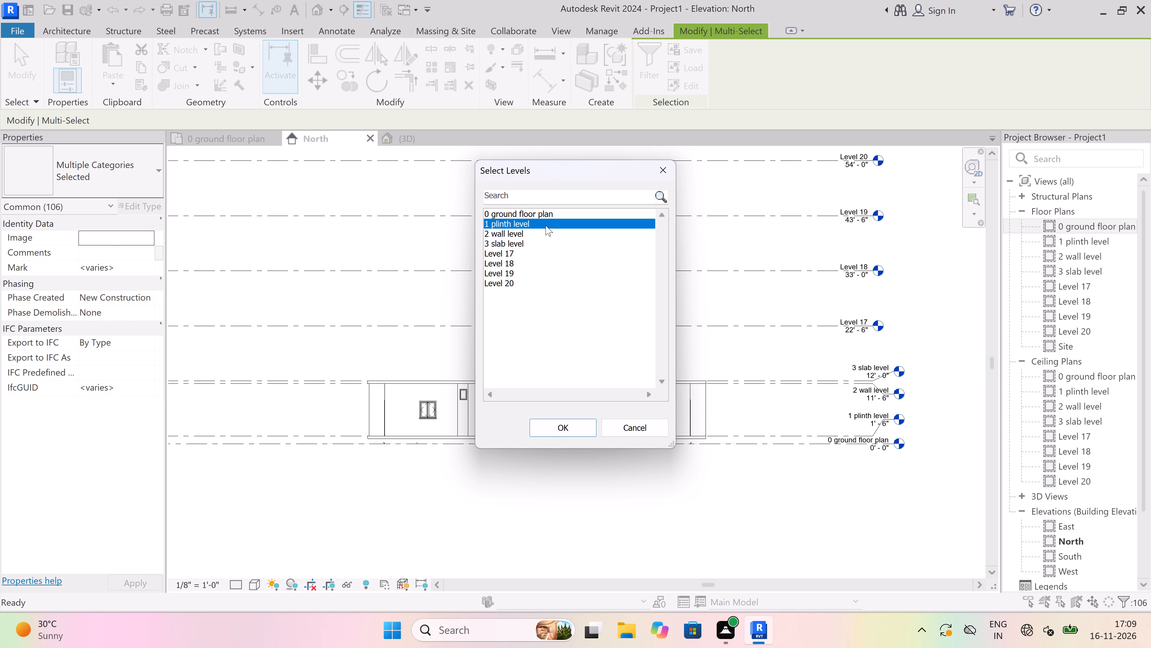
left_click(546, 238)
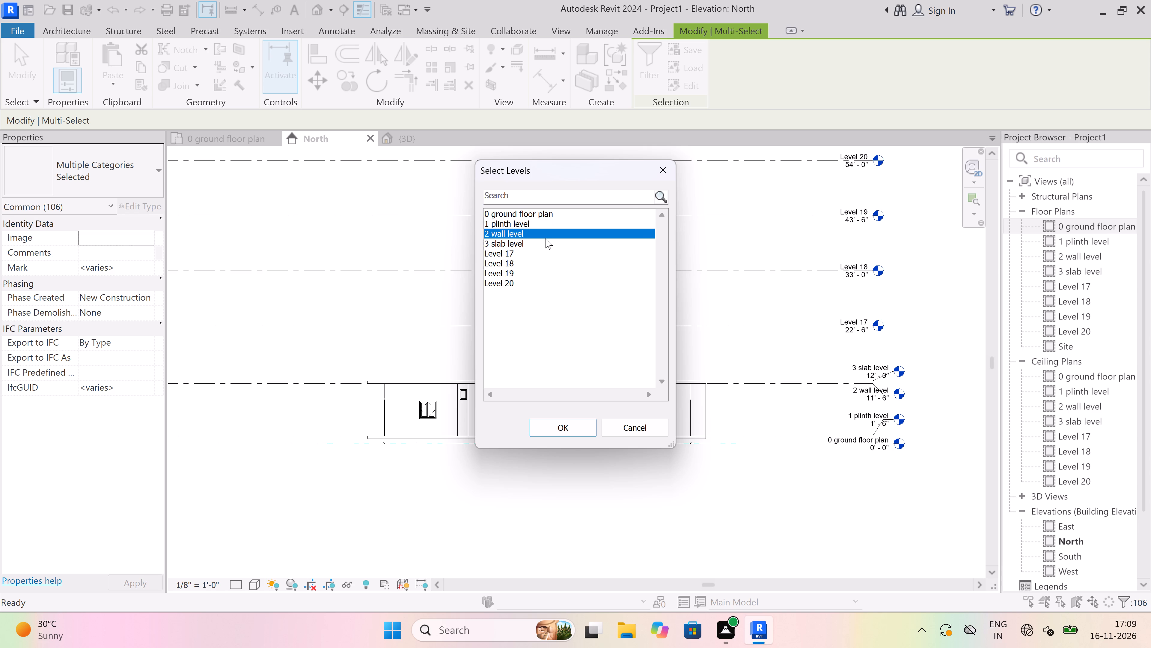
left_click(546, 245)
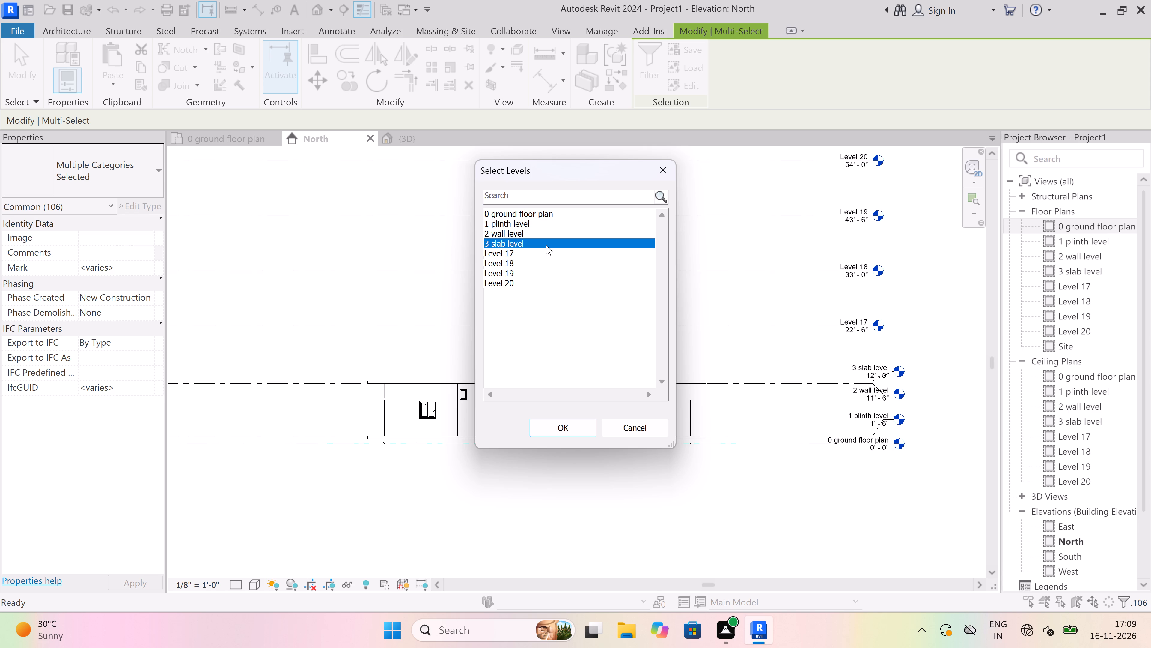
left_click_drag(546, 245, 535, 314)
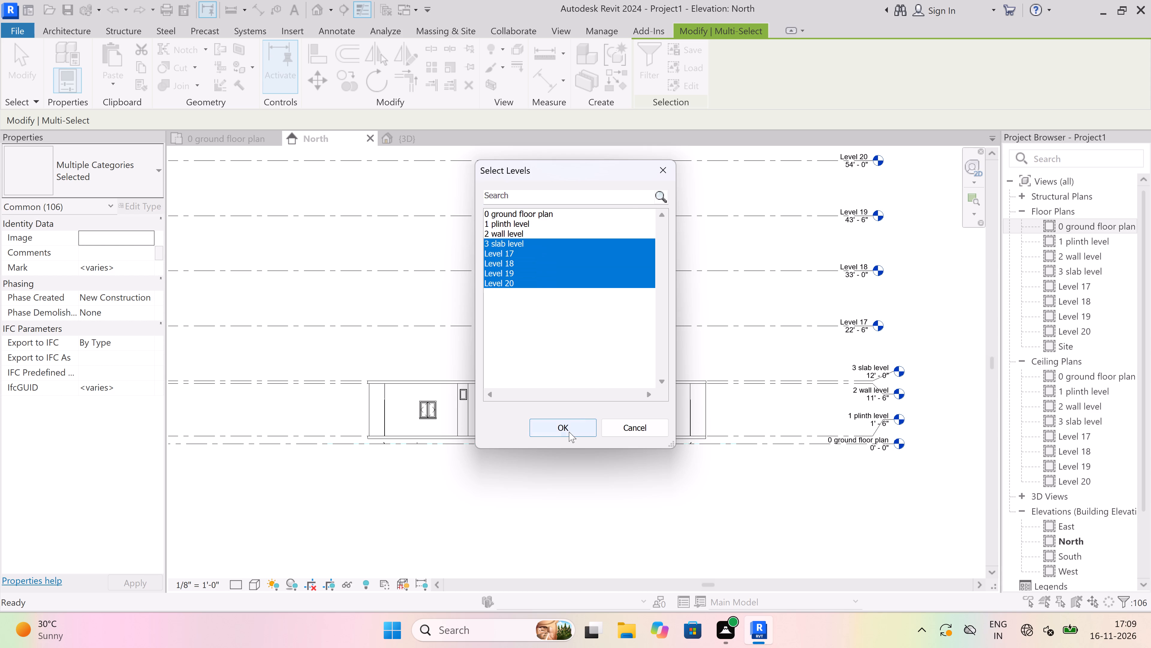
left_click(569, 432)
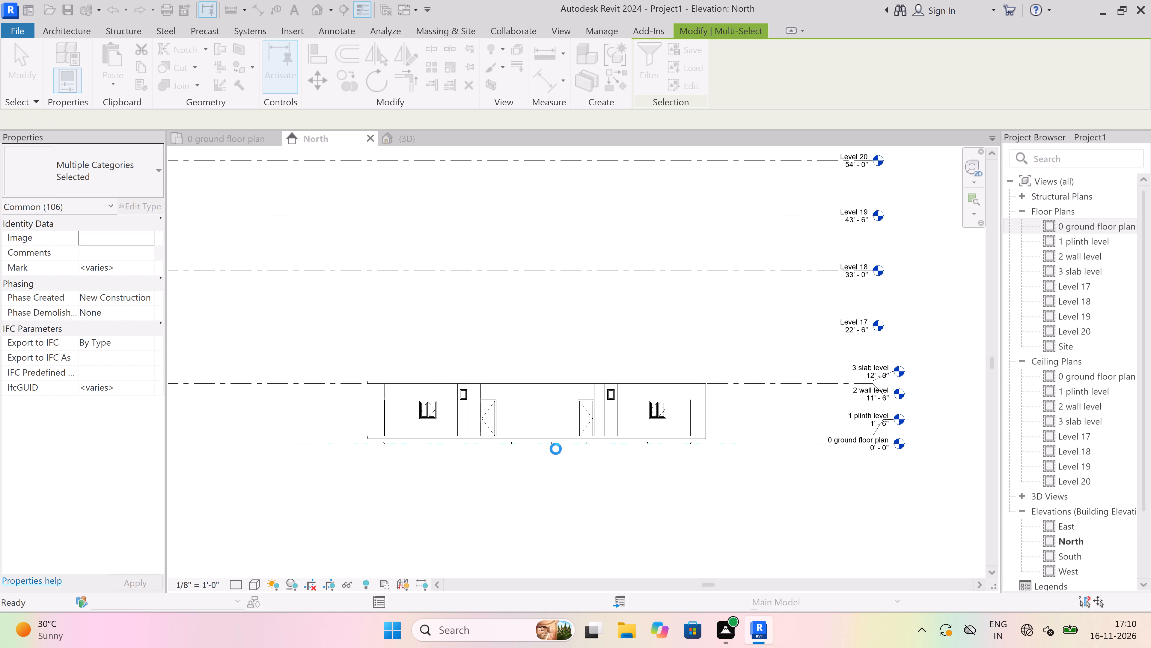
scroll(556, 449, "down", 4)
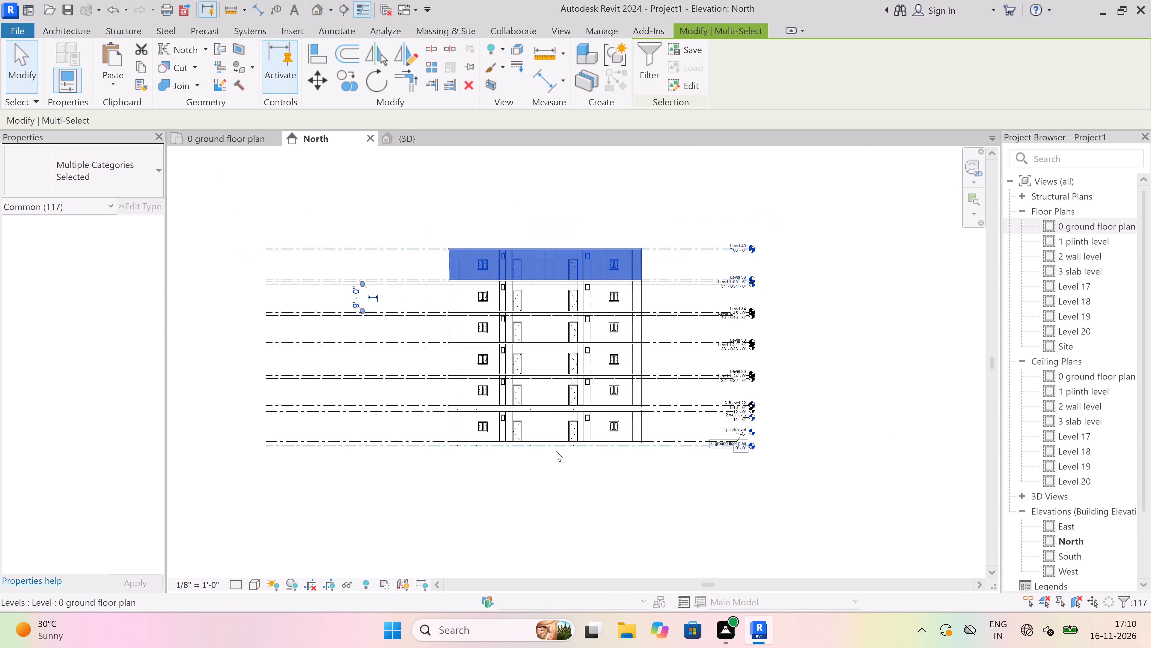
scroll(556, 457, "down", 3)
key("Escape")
Examine the stacked storeys' slab and roof alignment in the north elevation, including the elevation of the Level 22 line.
scroll(574, 410, "up", 2)
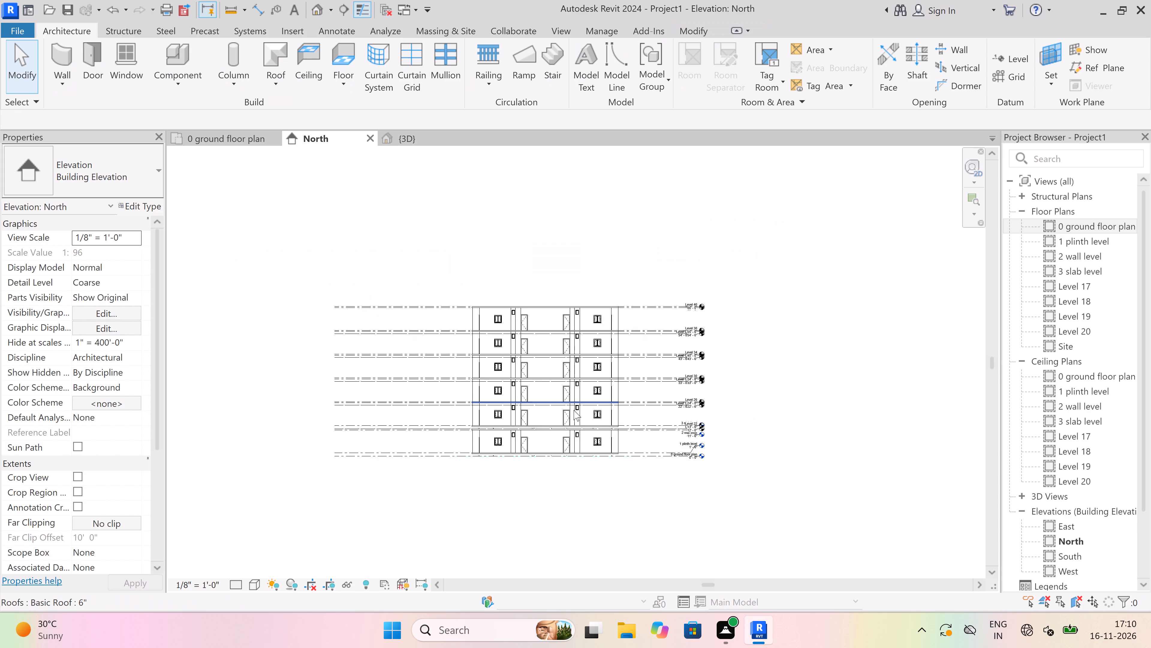
scroll(574, 410, "up", 5)
key("Escape")
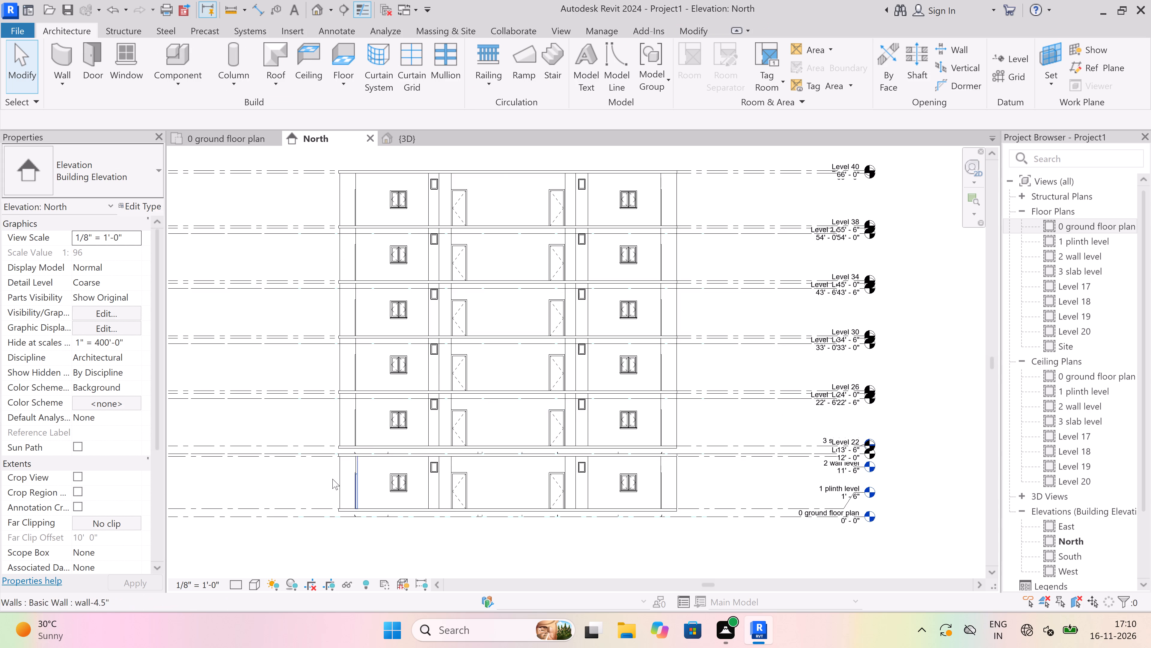
scroll(332, 478, "up", 3)
scroll(399, 430, "up", 3)
scroll(399, 430, "down", 9)
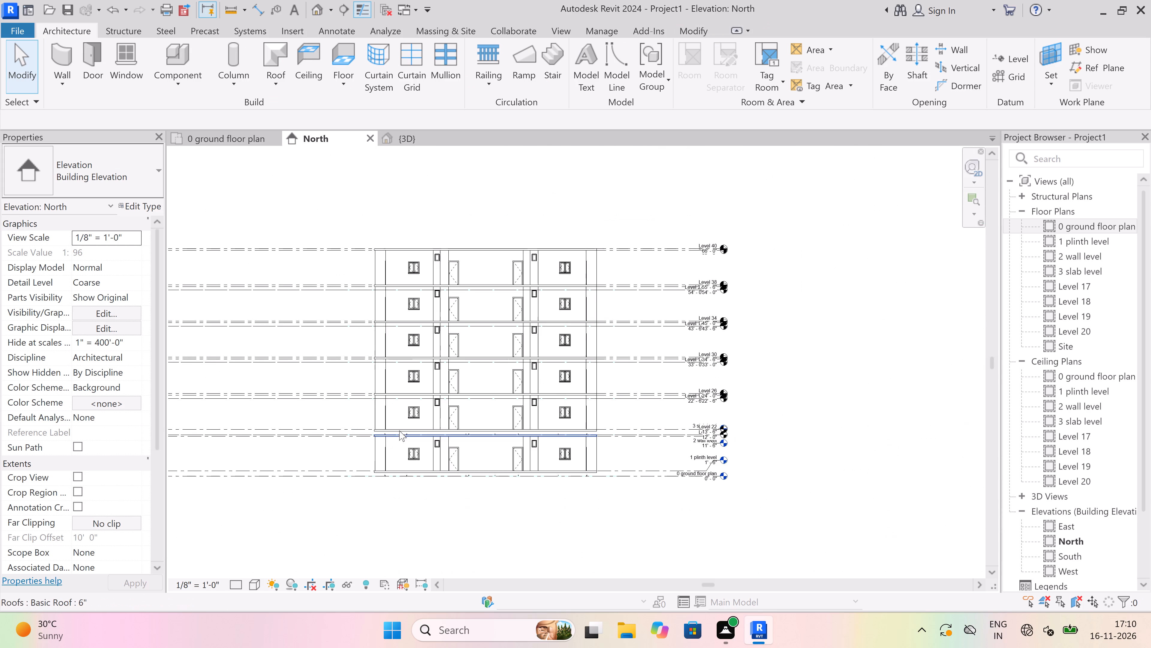
scroll(596, 433, "up", 4)
scroll(638, 422, "up", 3)
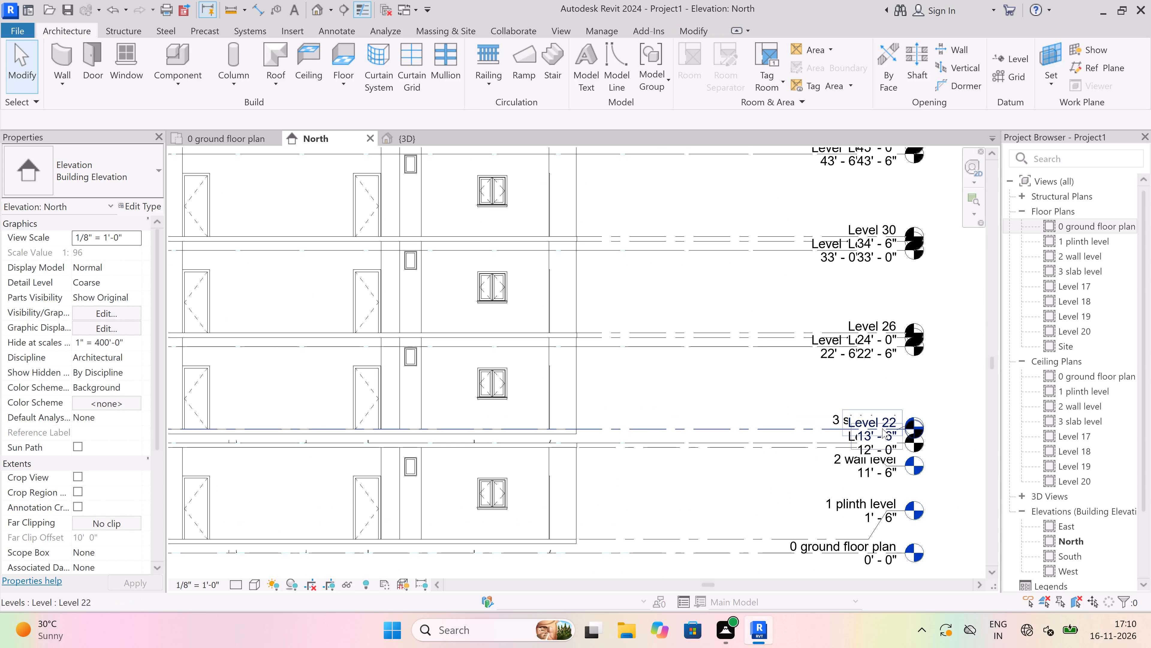
key("Escape")
key("Escape")
scroll(792, 438, "up", 2)
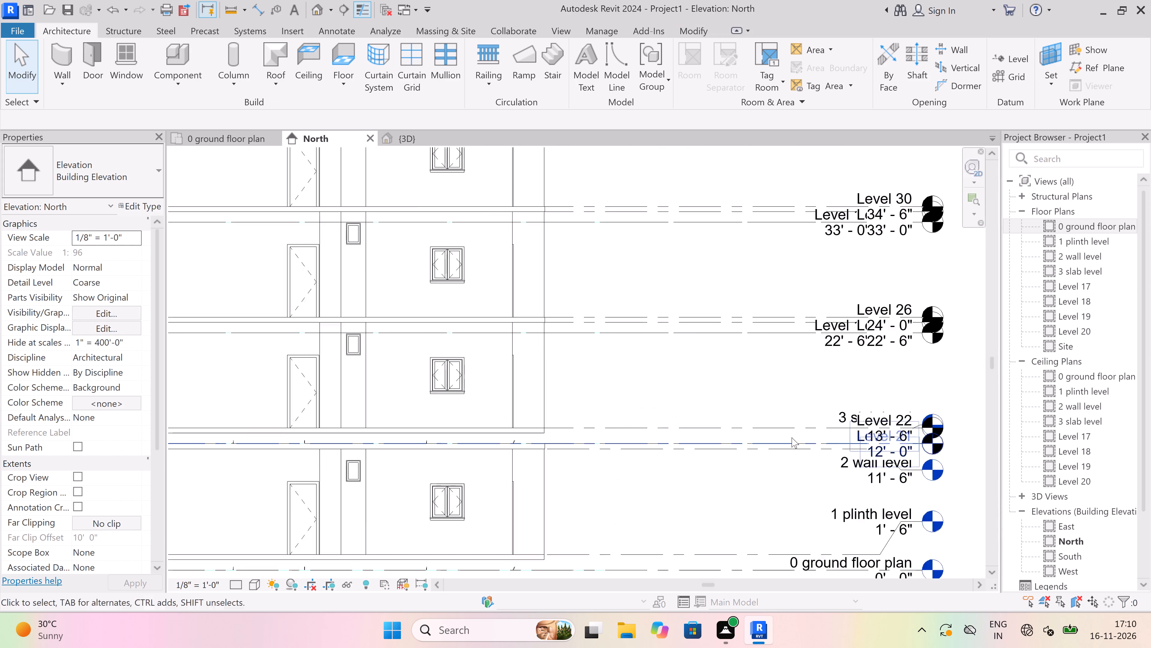
left_click(787, 425)
scroll(787, 424, "down", 4)
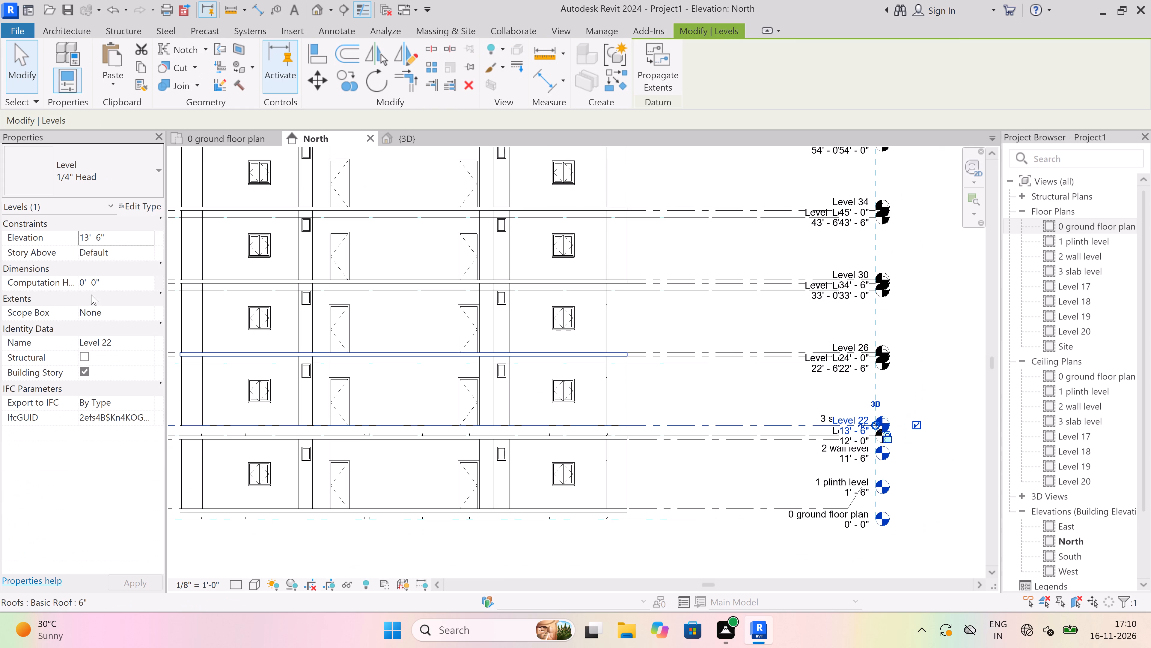
scroll(114, 240, "down", 4)
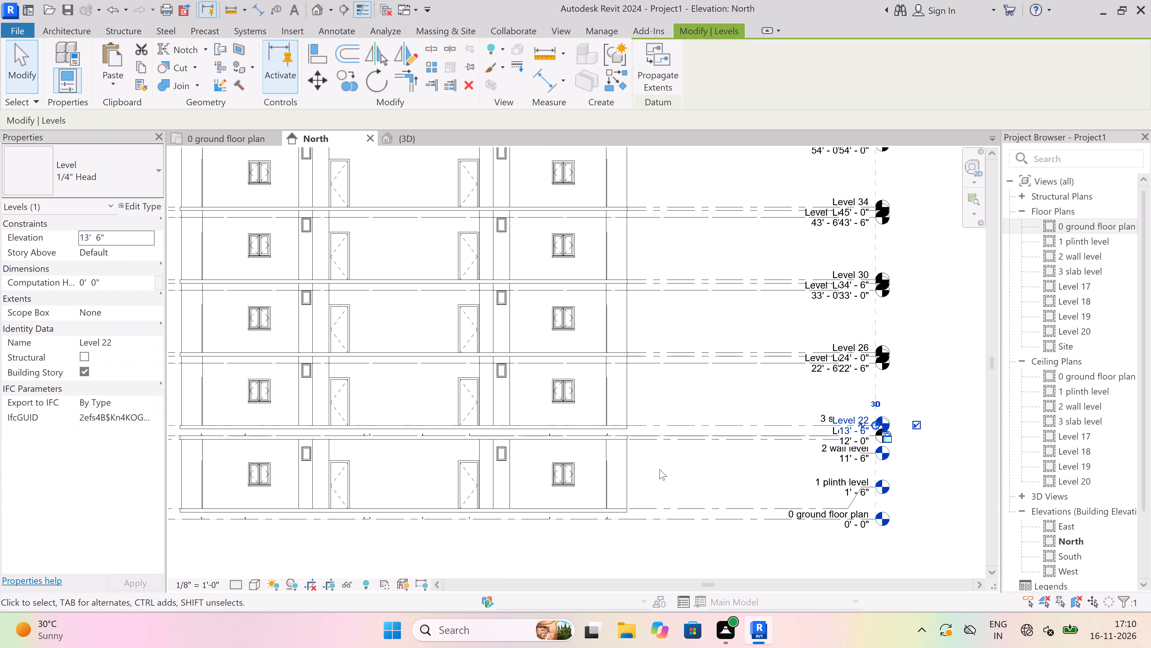
key("Escape")
scroll(650, 424, "down", 4)
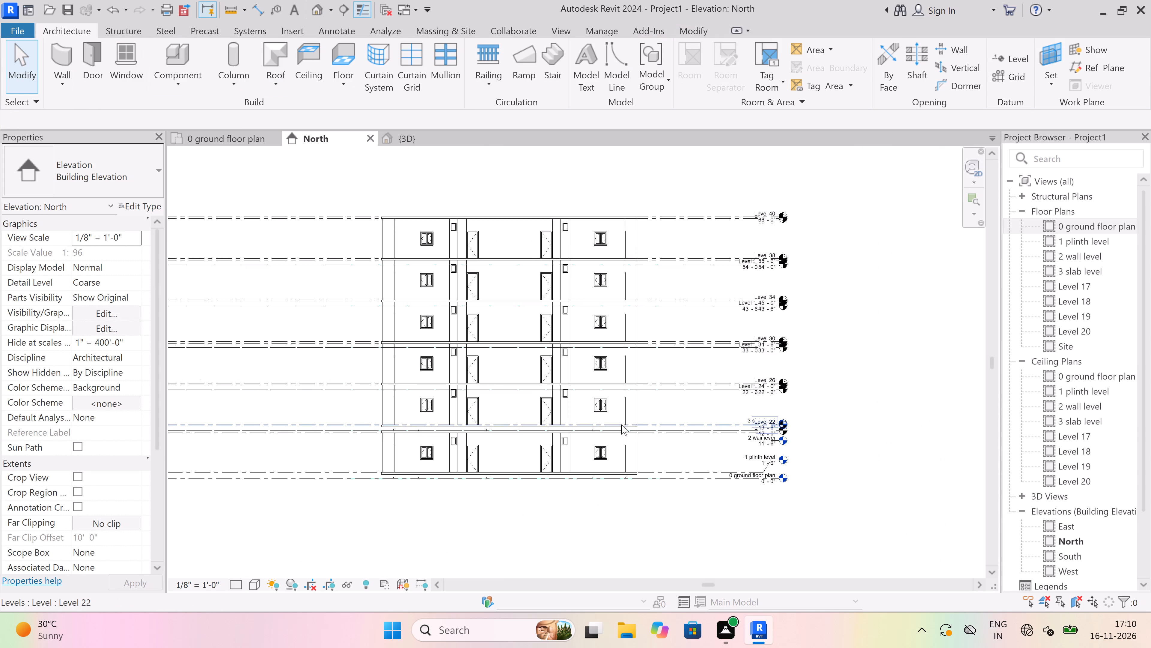
scroll(520, 423, "up", 2)
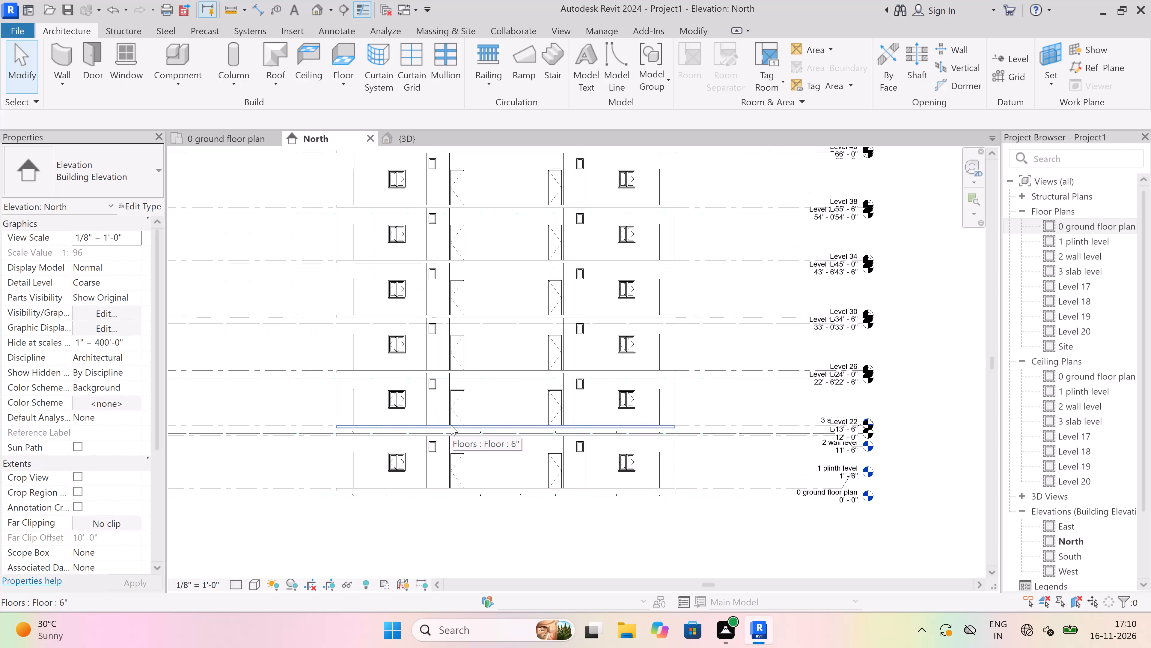
scroll(476, 433, "up", 4)
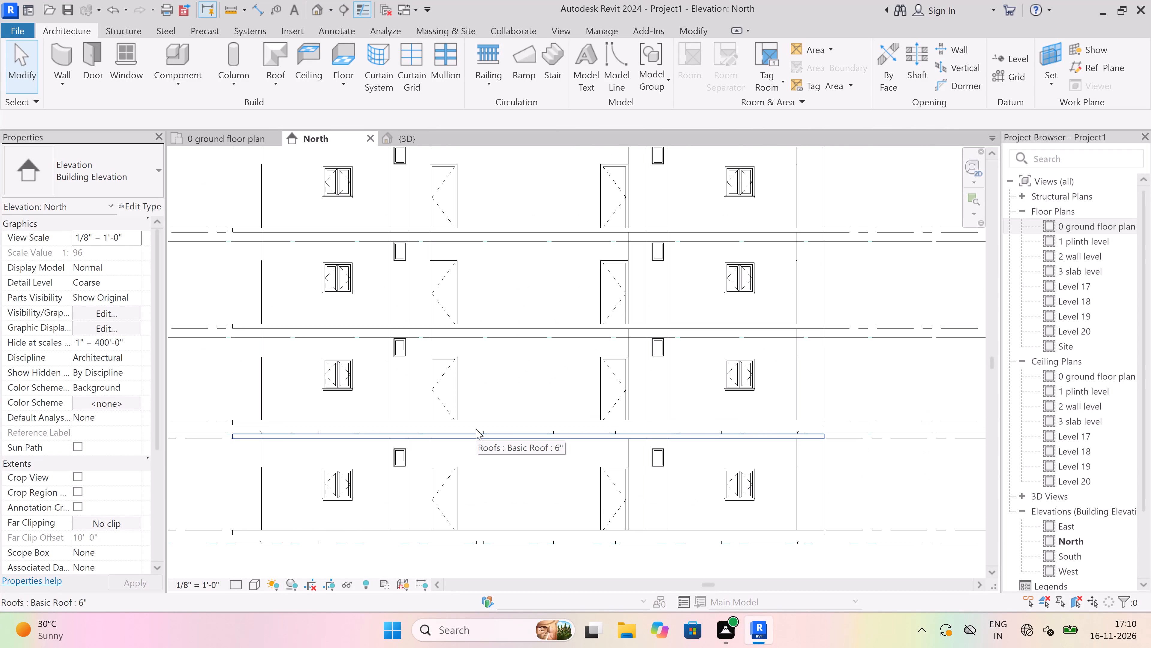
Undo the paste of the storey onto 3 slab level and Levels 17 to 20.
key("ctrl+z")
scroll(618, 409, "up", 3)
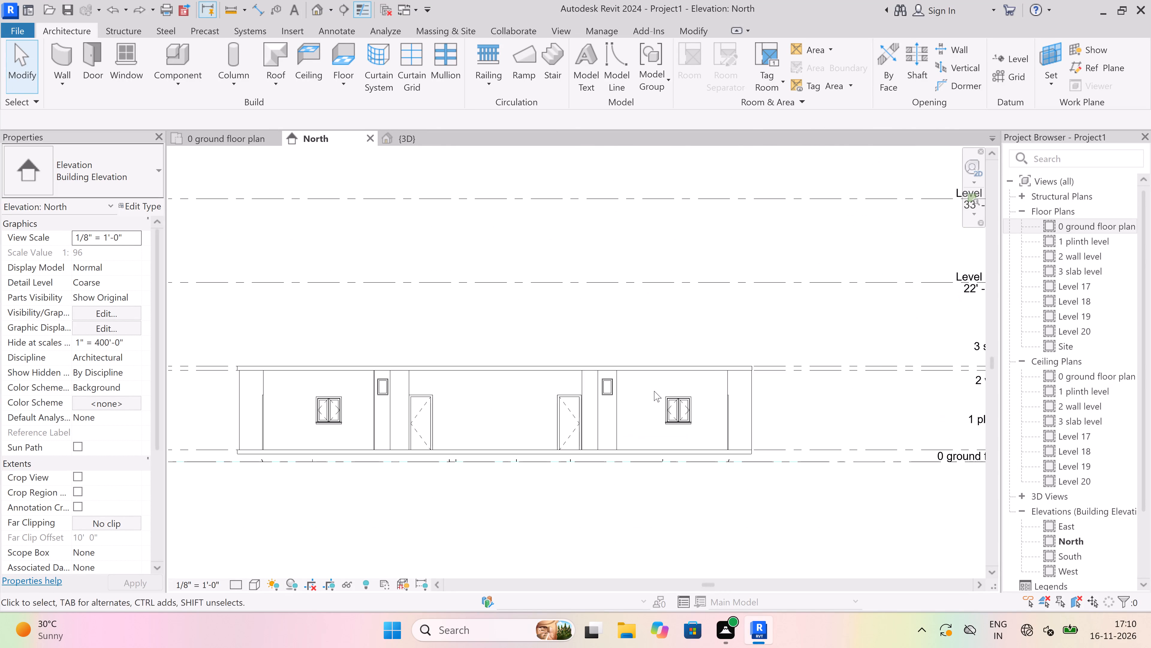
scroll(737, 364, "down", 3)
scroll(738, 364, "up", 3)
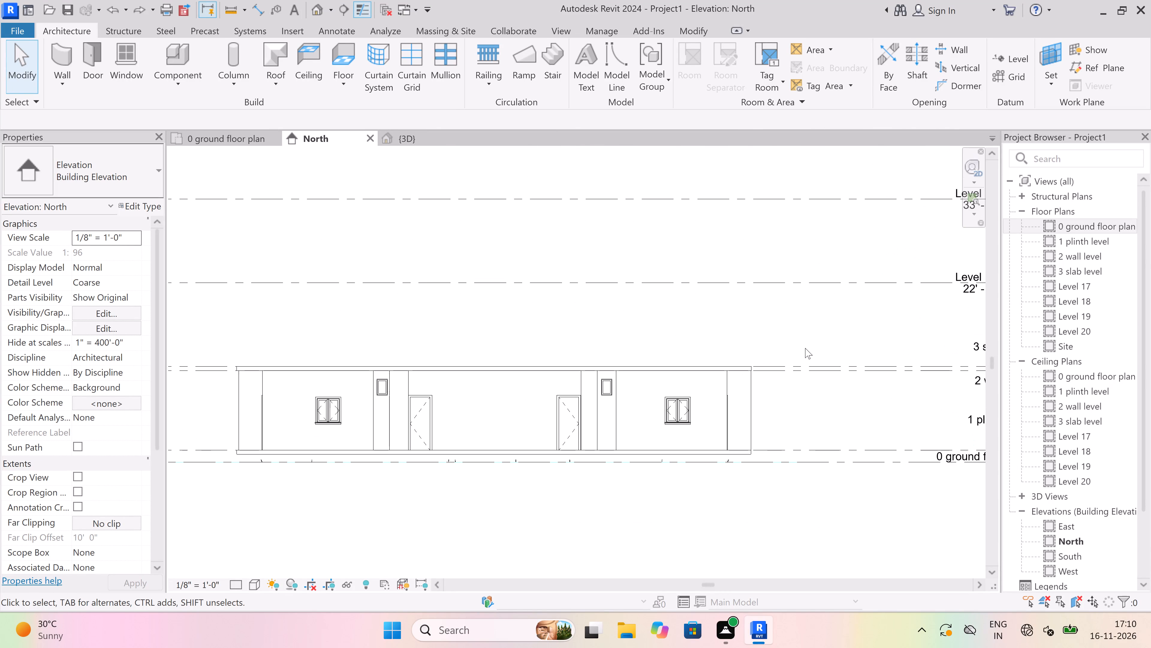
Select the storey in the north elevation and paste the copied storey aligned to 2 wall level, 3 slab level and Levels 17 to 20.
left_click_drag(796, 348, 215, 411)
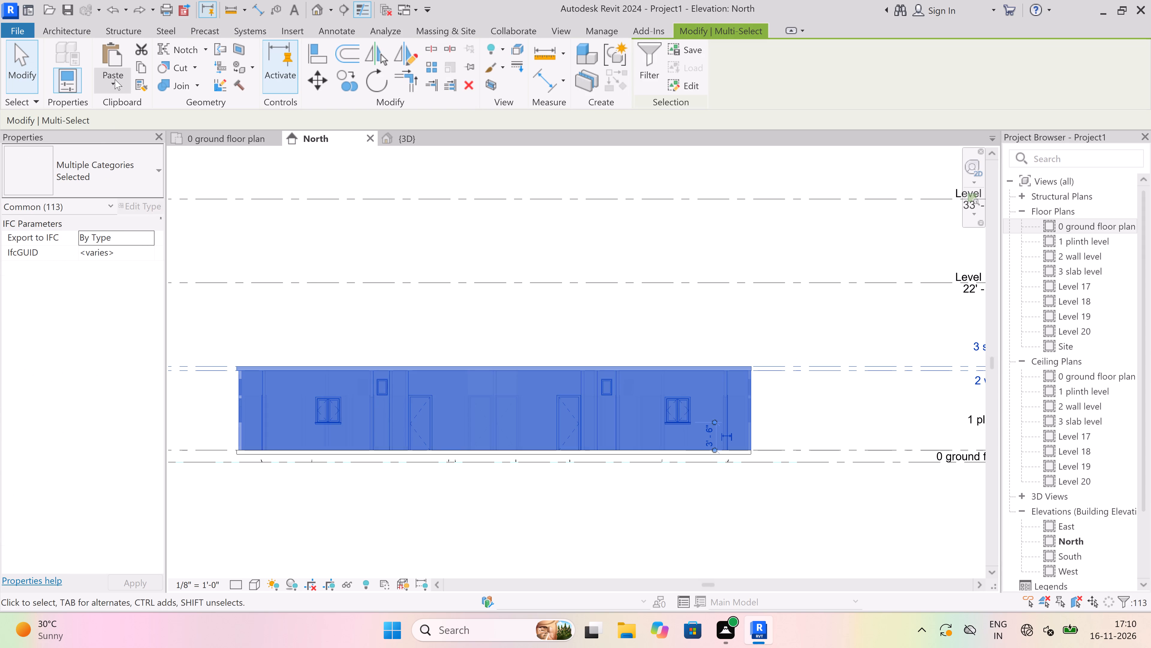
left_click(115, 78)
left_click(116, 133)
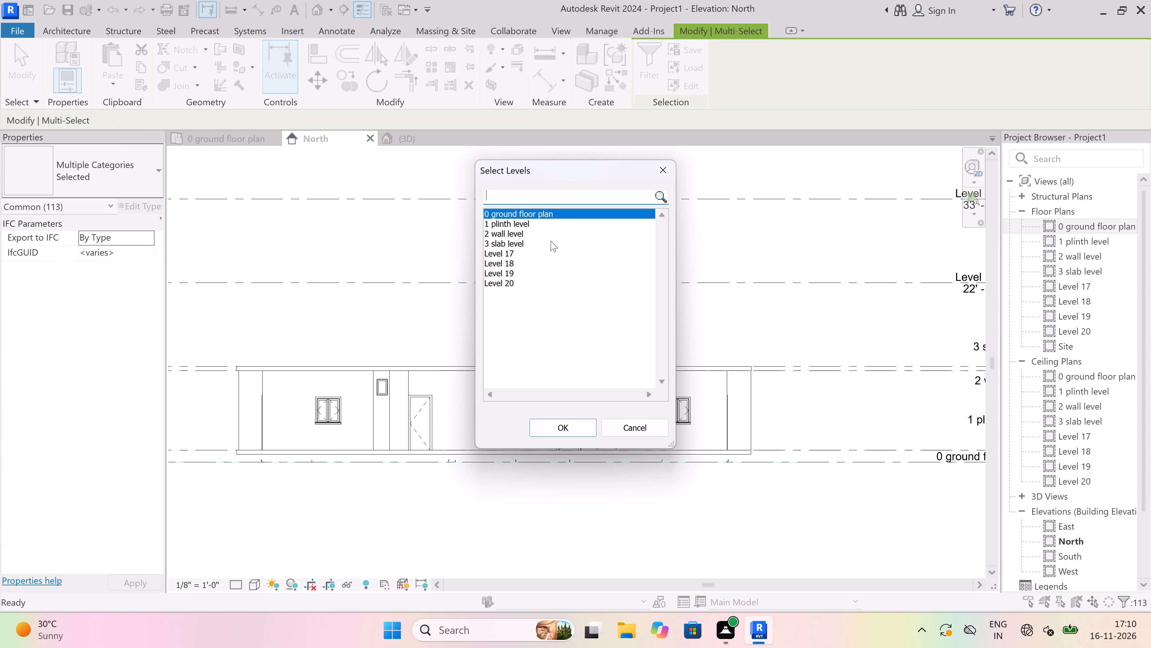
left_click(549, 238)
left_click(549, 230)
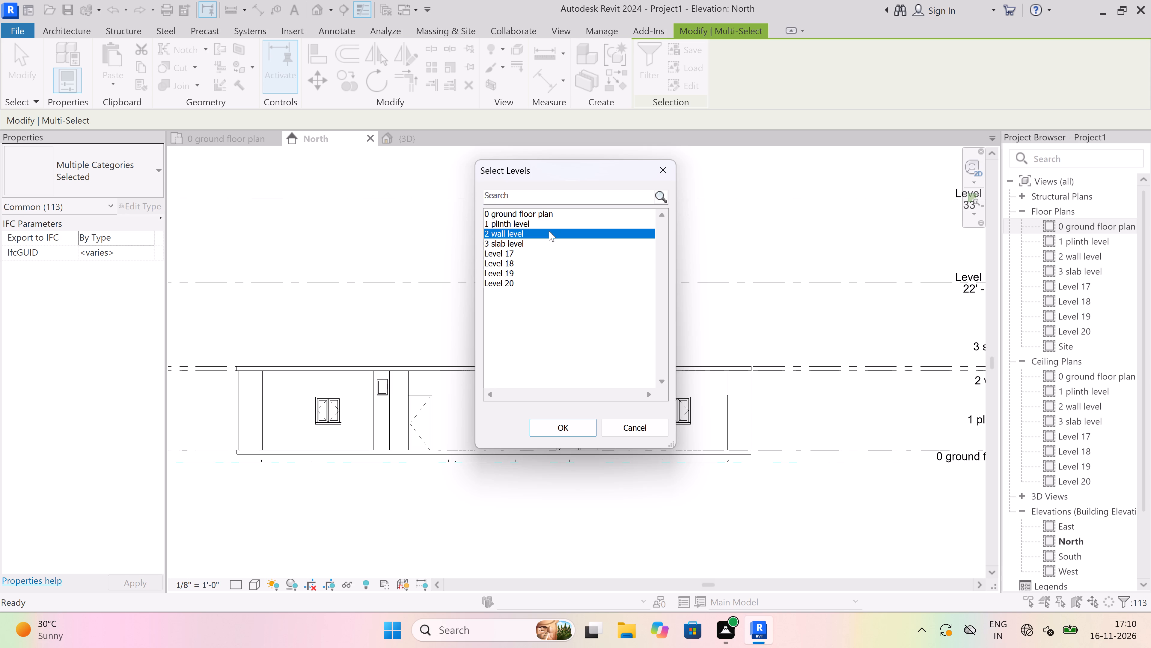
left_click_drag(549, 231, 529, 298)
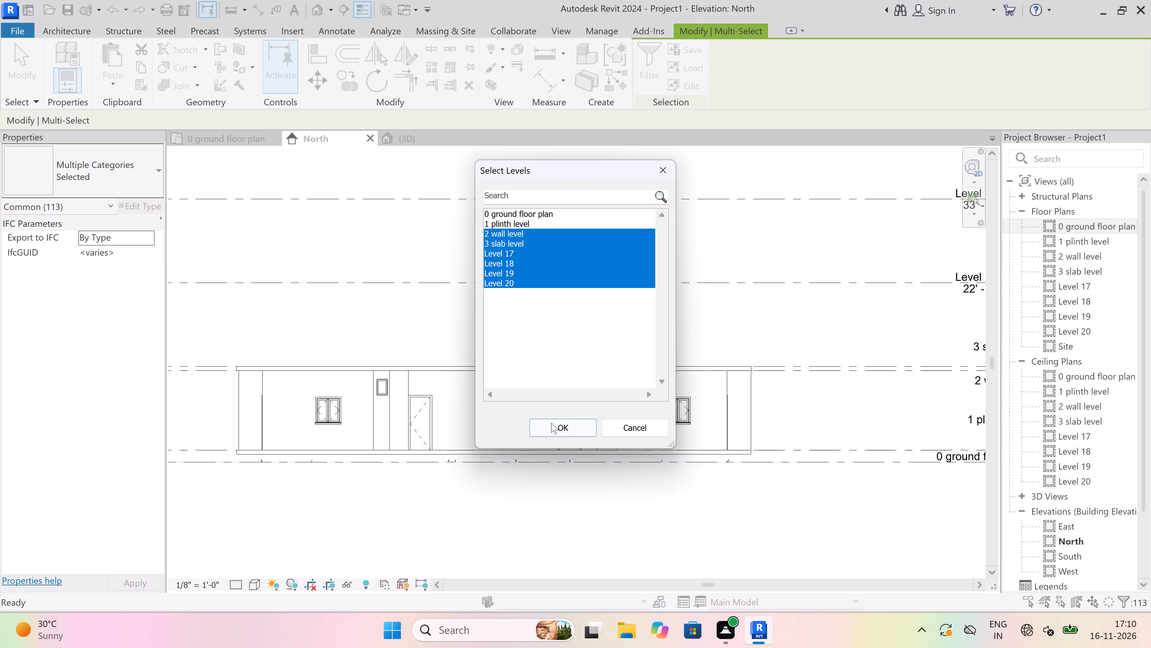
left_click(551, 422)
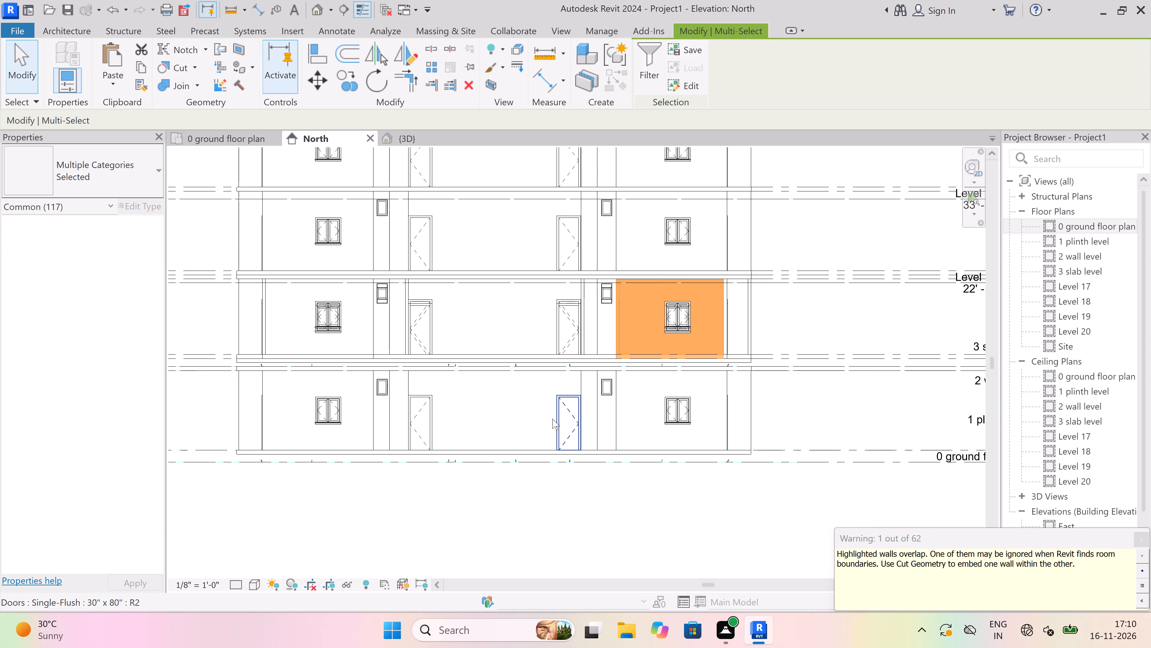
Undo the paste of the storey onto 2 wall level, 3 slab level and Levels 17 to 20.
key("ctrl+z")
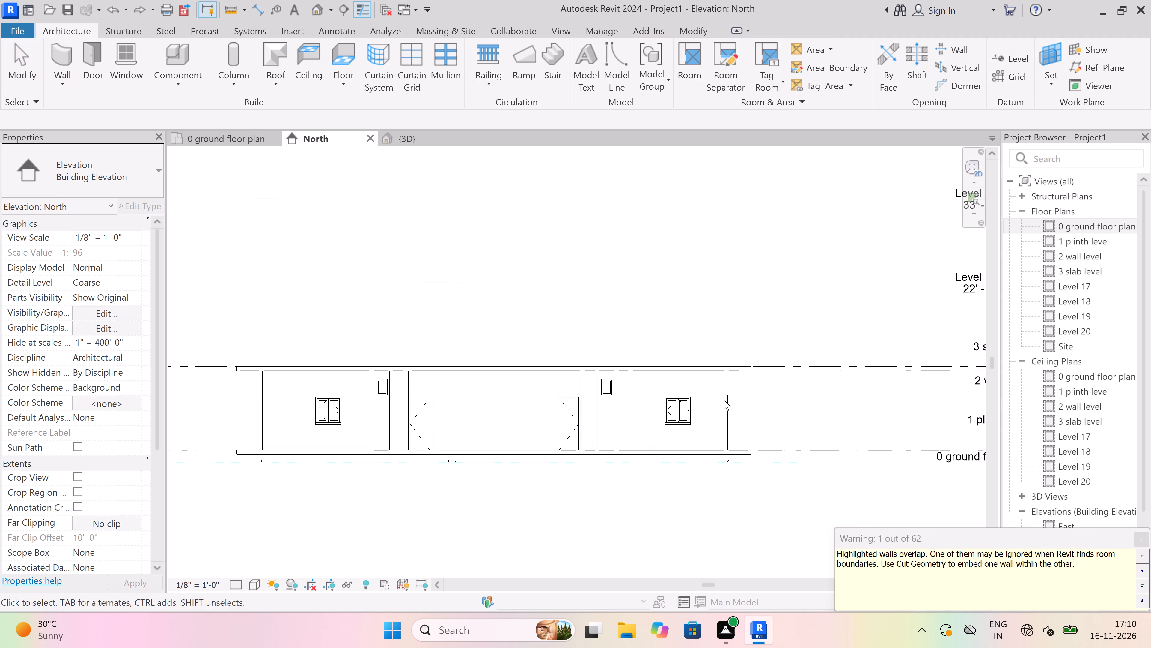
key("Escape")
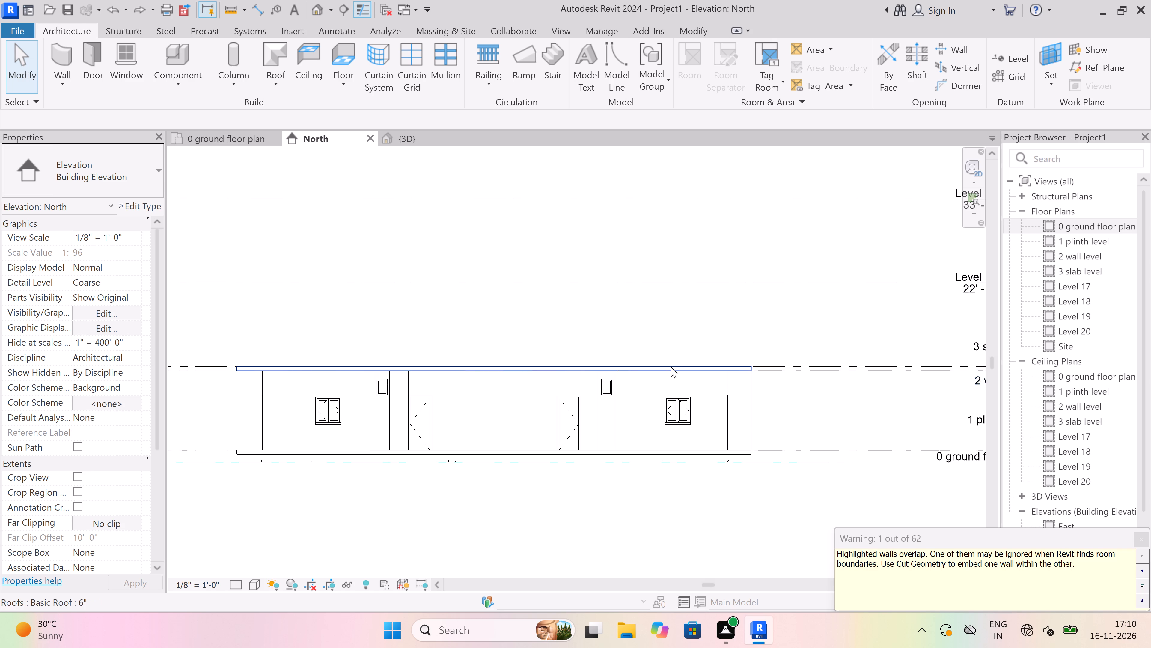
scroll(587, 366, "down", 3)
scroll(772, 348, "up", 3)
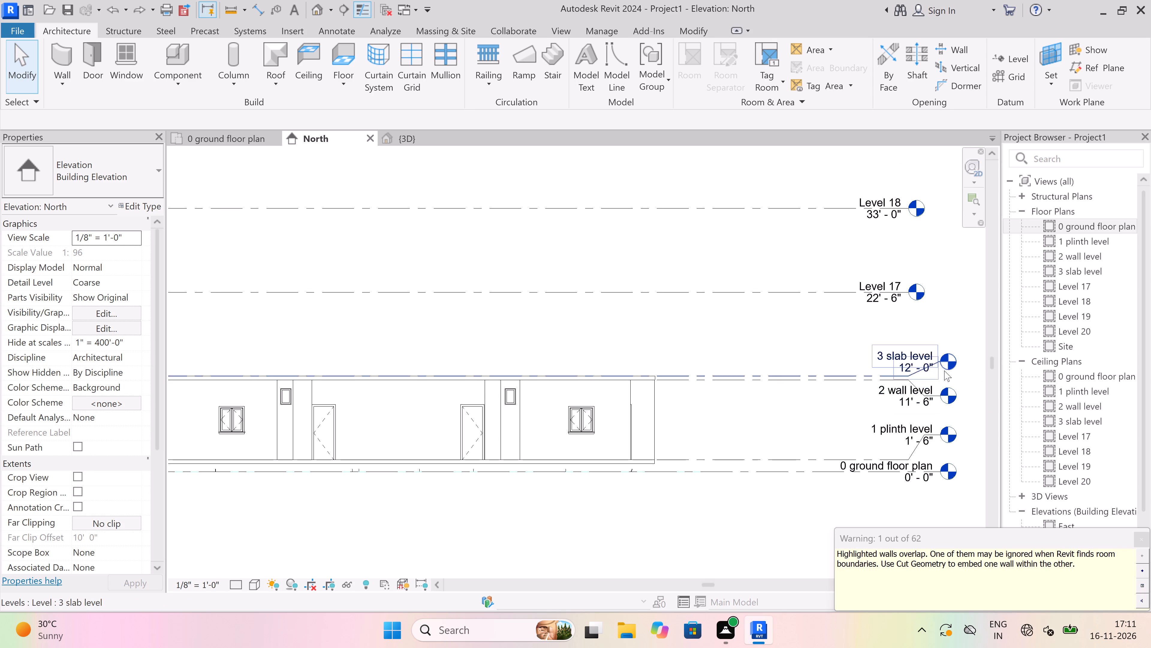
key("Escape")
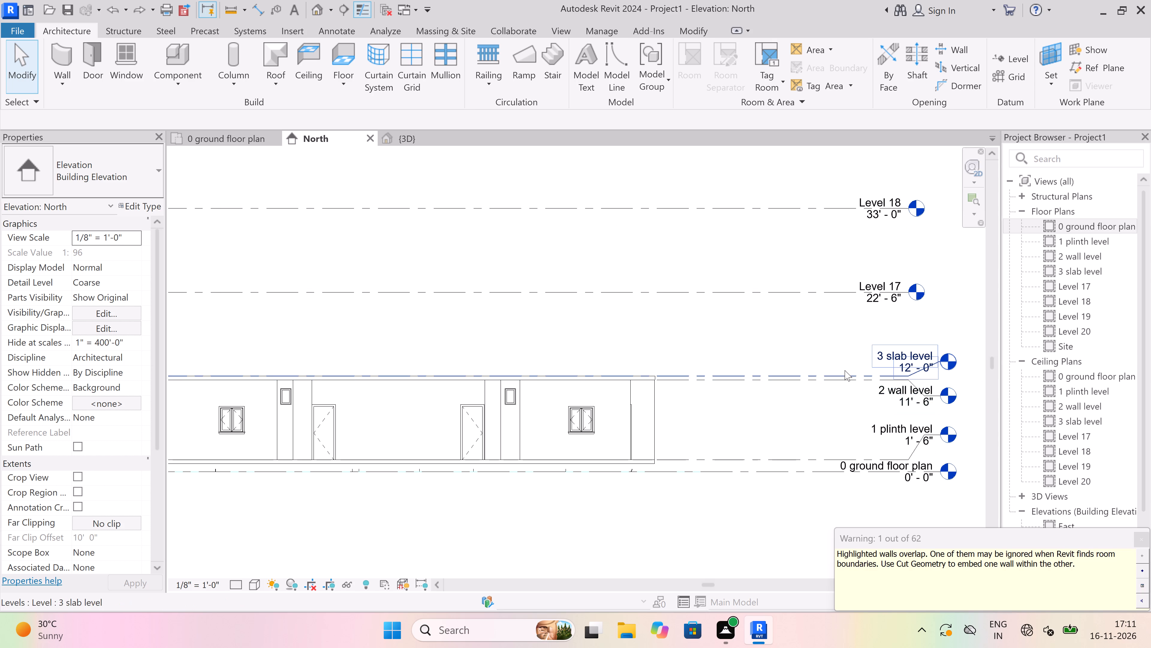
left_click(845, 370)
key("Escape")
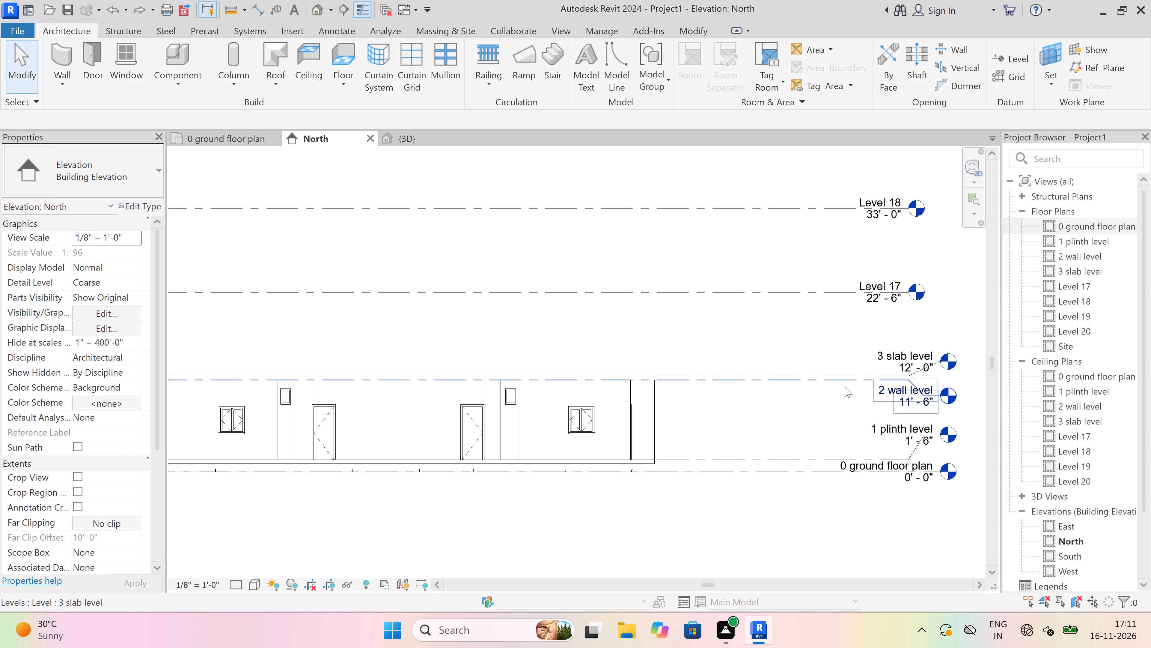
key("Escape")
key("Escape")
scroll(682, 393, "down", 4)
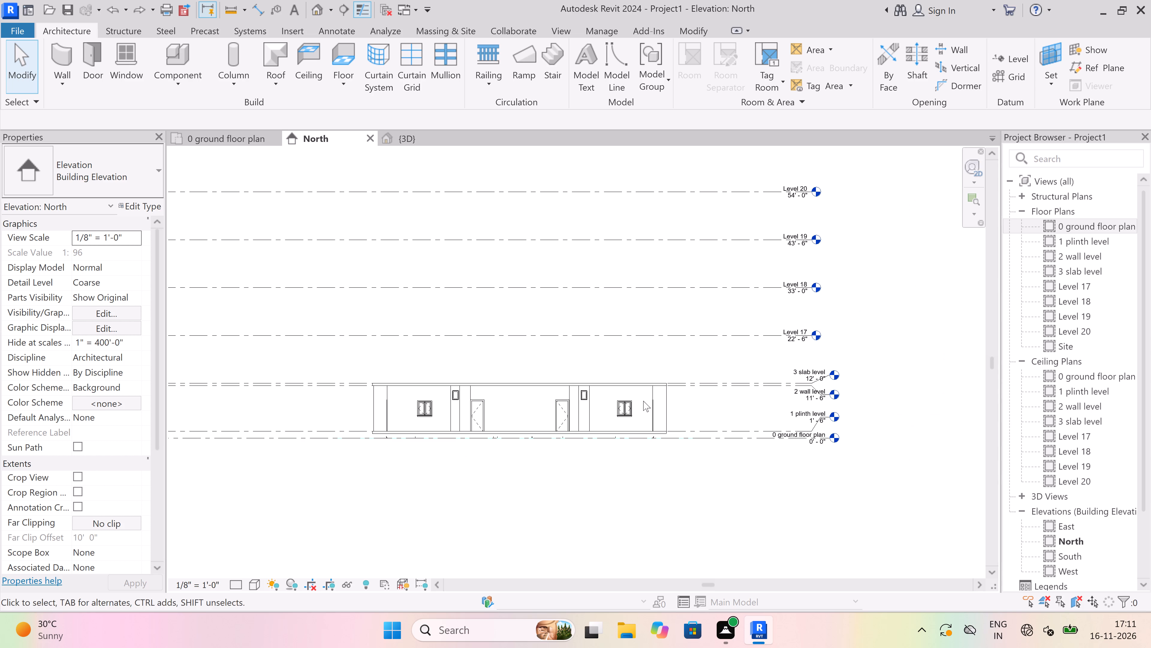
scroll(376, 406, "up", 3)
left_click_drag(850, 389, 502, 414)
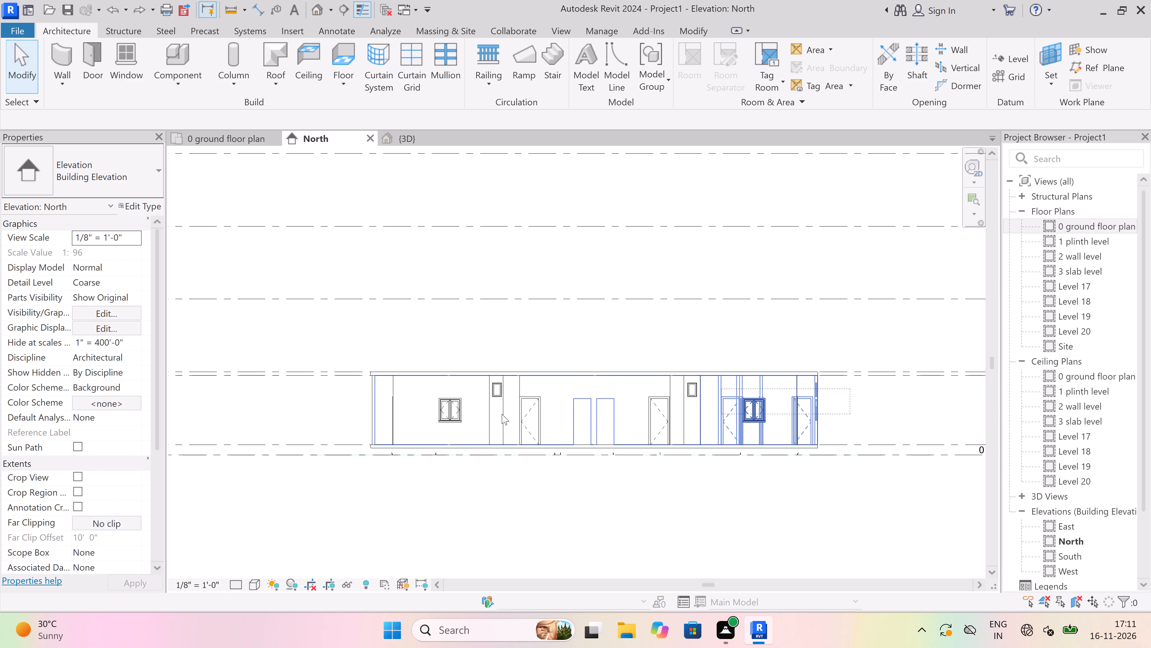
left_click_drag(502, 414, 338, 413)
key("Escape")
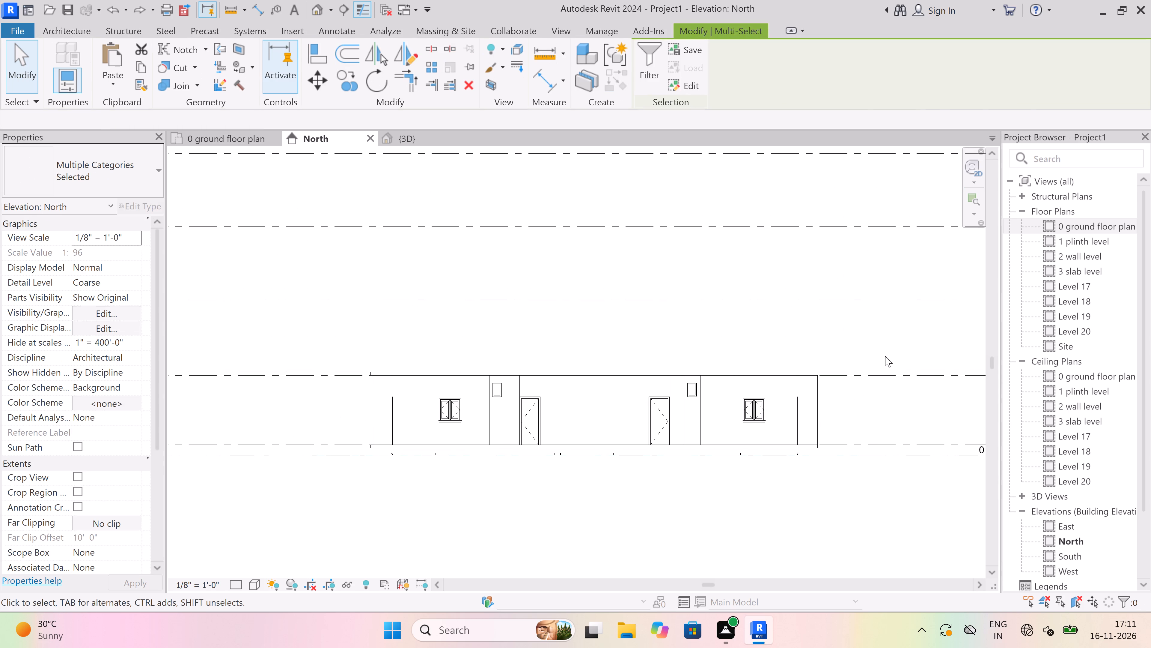
Select the storey and paste the copied storey aligned to 3 slab level and Levels 17, 18, 19 and 20.
left_click_drag(882, 358, 310, 406)
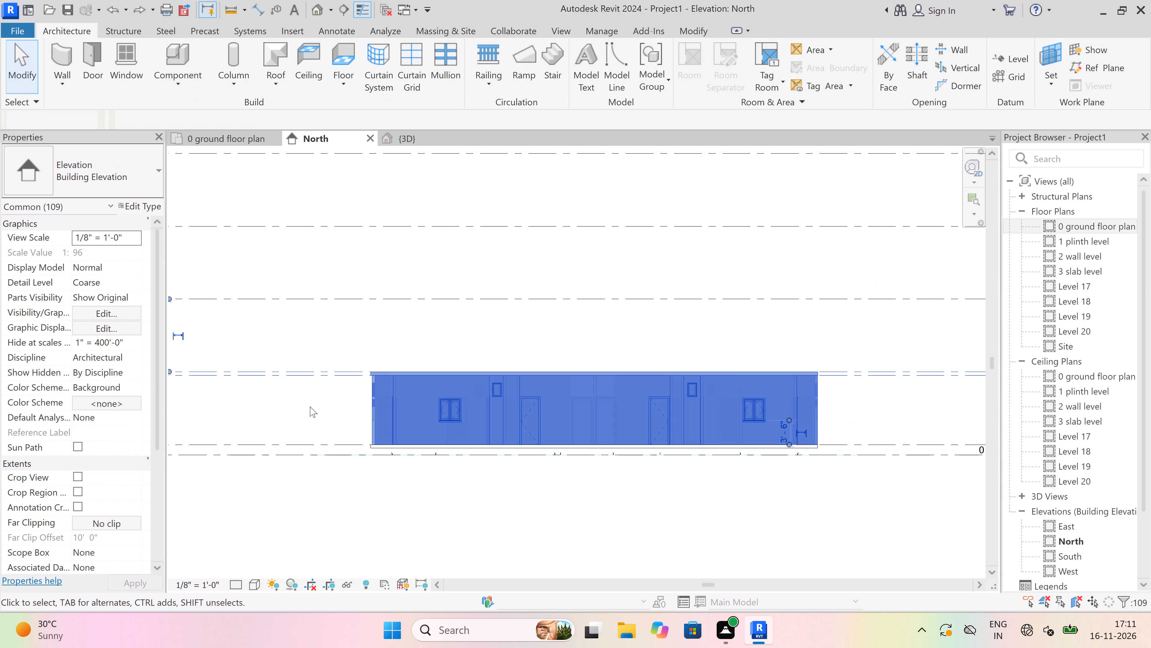
left_click(107, 73)
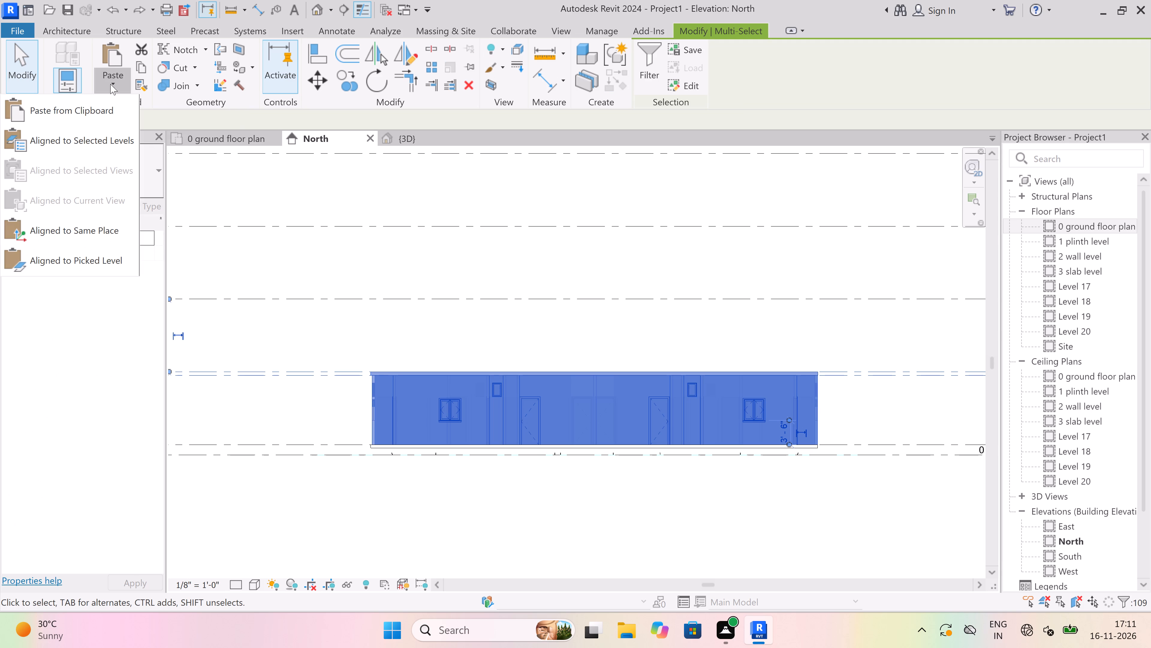
left_click(117, 139)
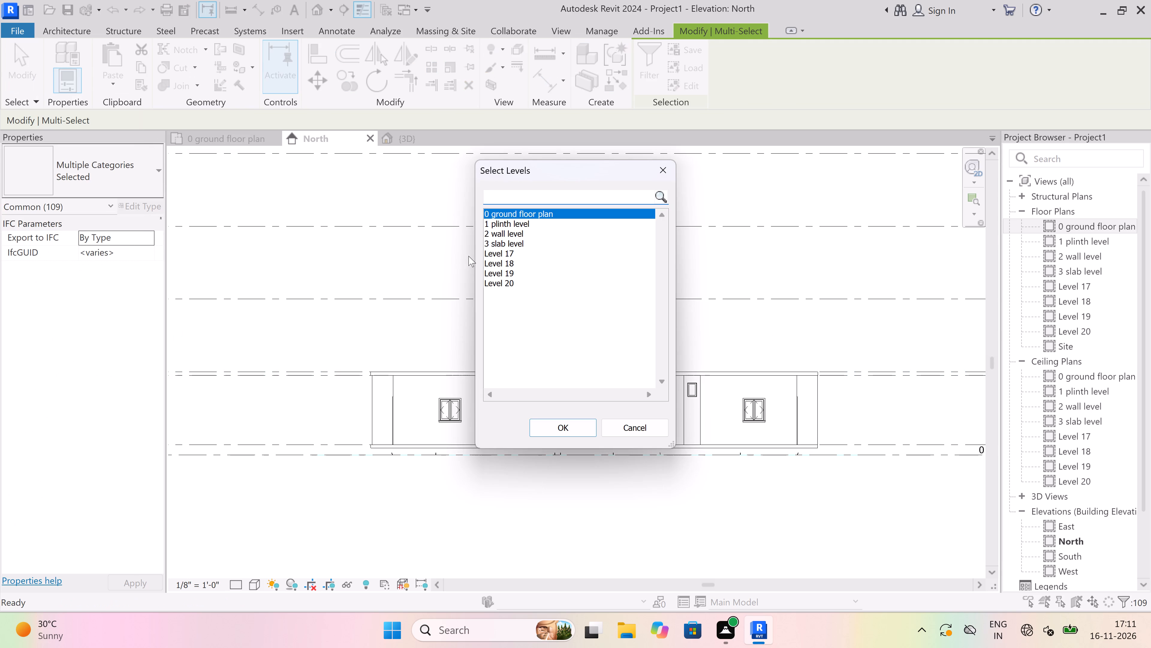
left_click_drag(534, 239, 529, 307)
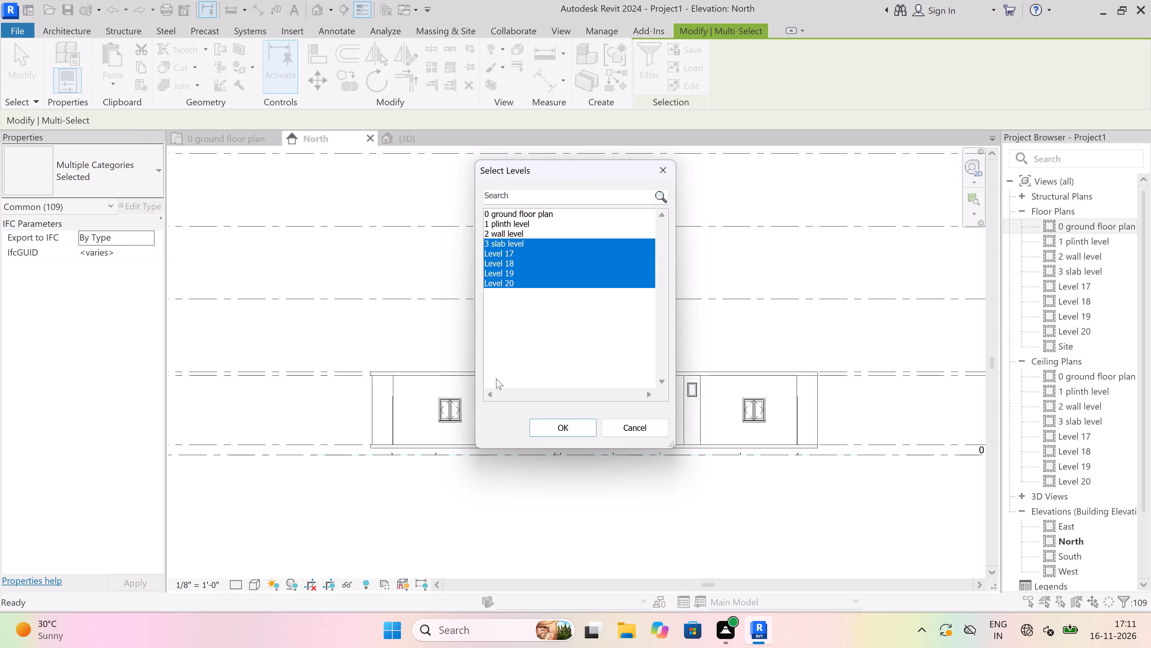
scroll(400, 393, "down", 7)
left_click(562, 419)
scroll(441, 433, "down", 4)
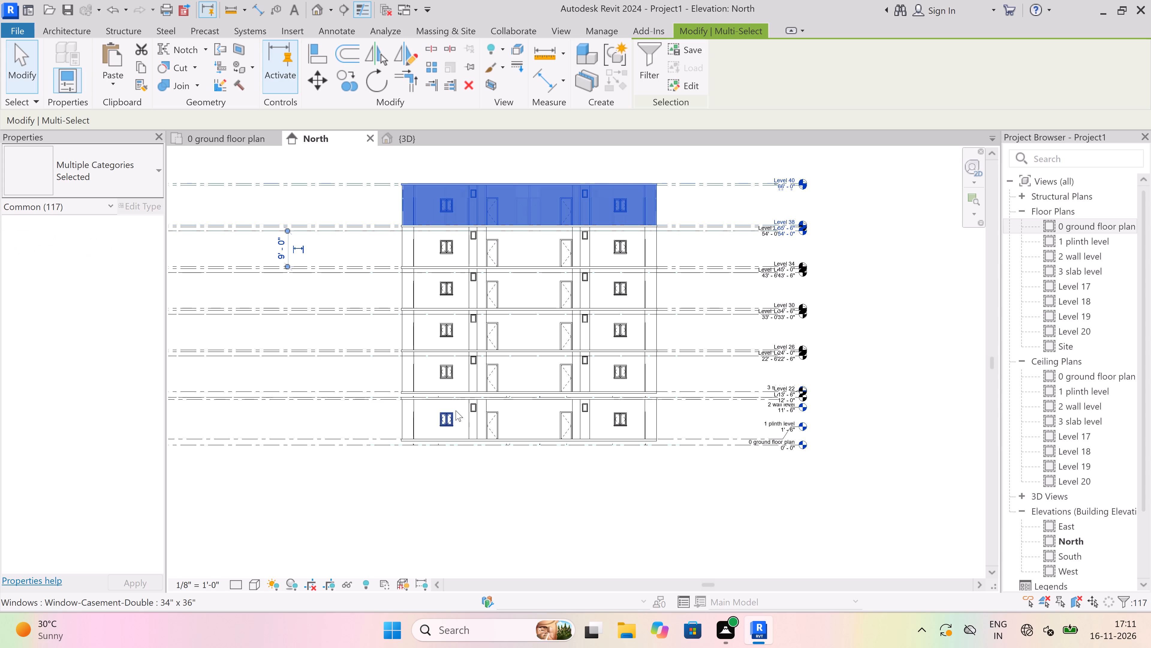
key("Escape")
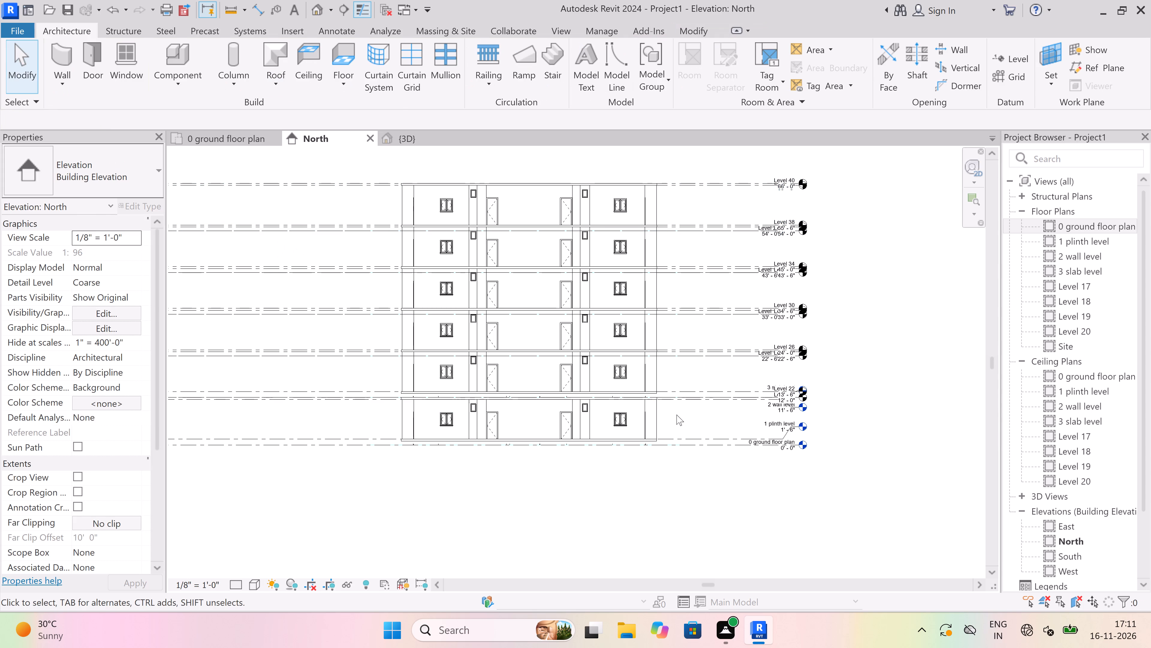
key("Escape")
Select the lower levels from 0 ground floor plan to 3 slab level and nudge them upward together by about 2'.
scroll(511, 408, "up", 3)
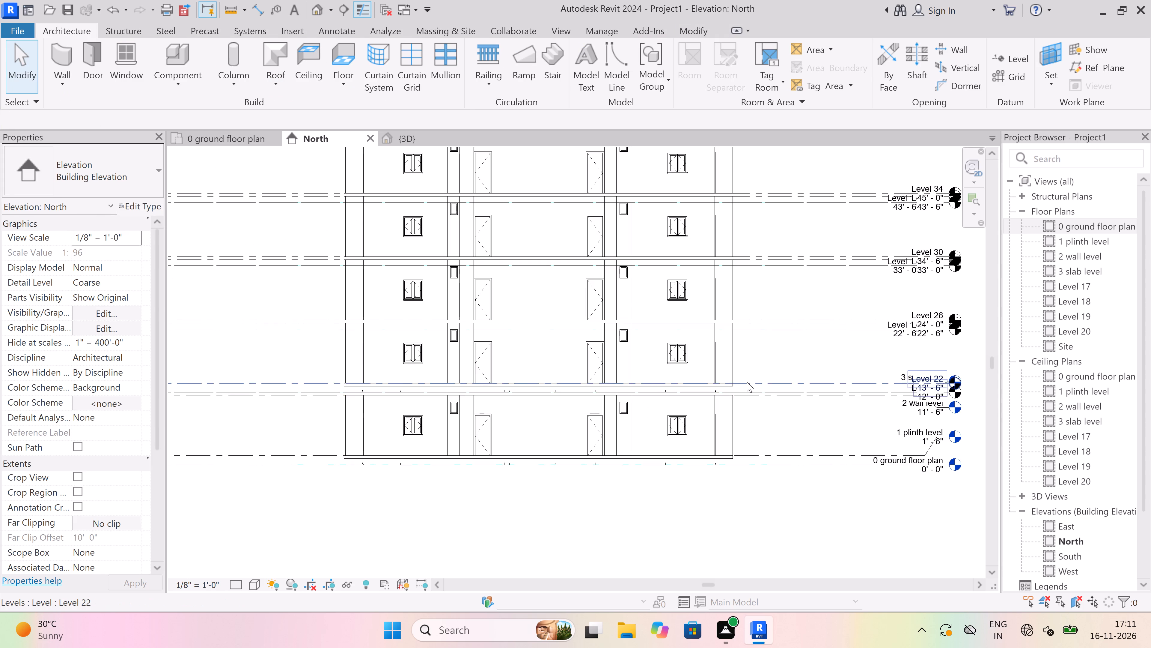
scroll(746, 381, "up", 2)
scroll(745, 380, "down", 7)
scroll(901, 383, "up", 3)
scroll(774, 415, "up", 3)
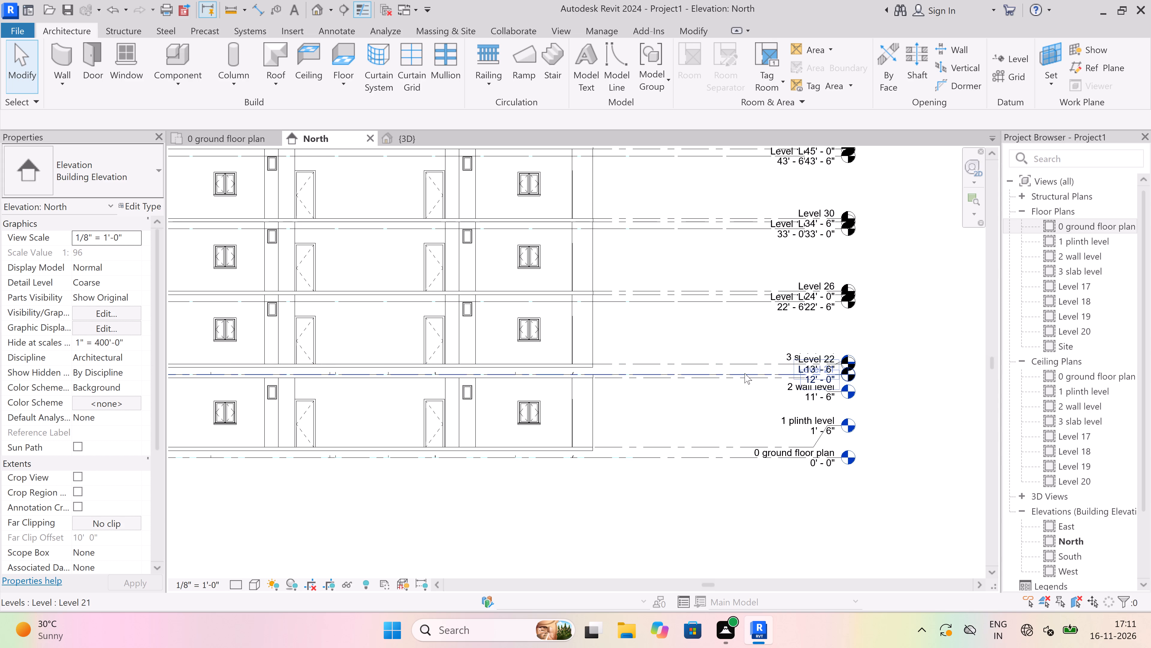
scroll(743, 369, "up", 4)
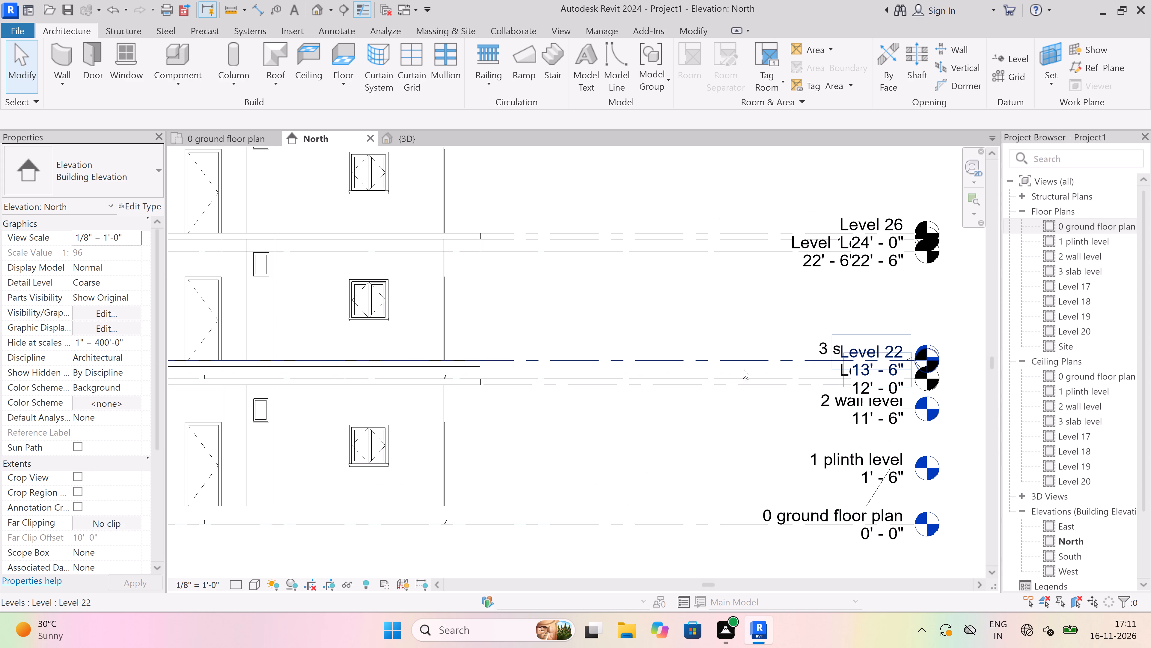
left_click_drag(743, 369, 549, 534)
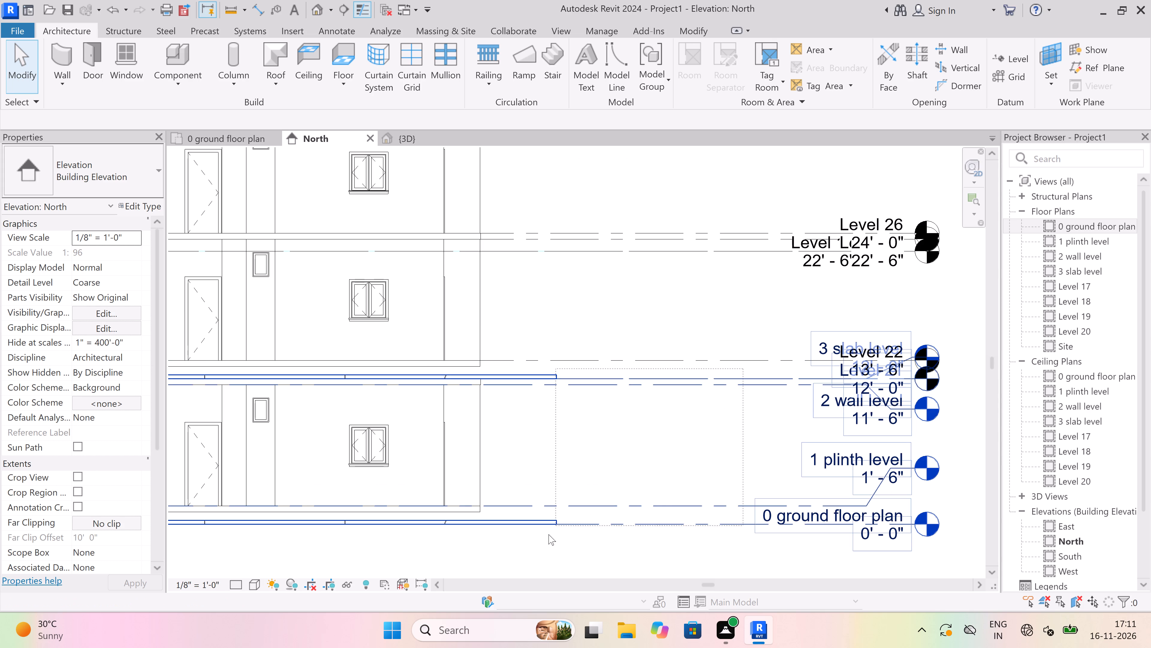
left_click_drag(549, 534, 542, 541)
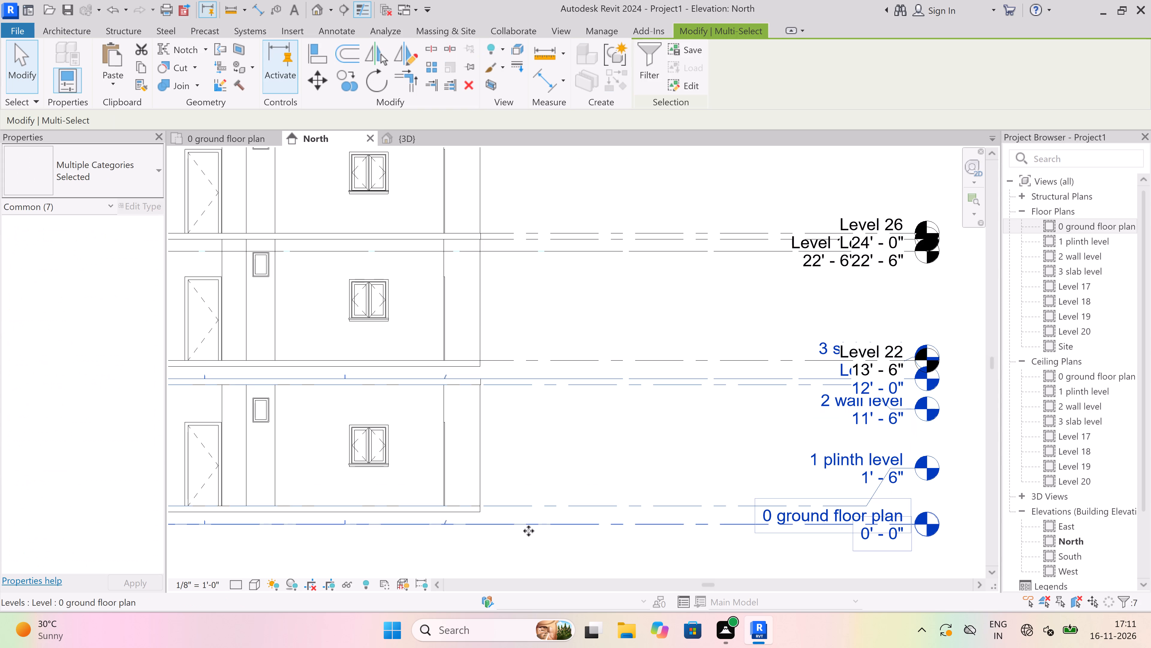
key("Up")
key("Up")
key("Up")
key("Up")
key("Up")
key("Up")
key("Up")
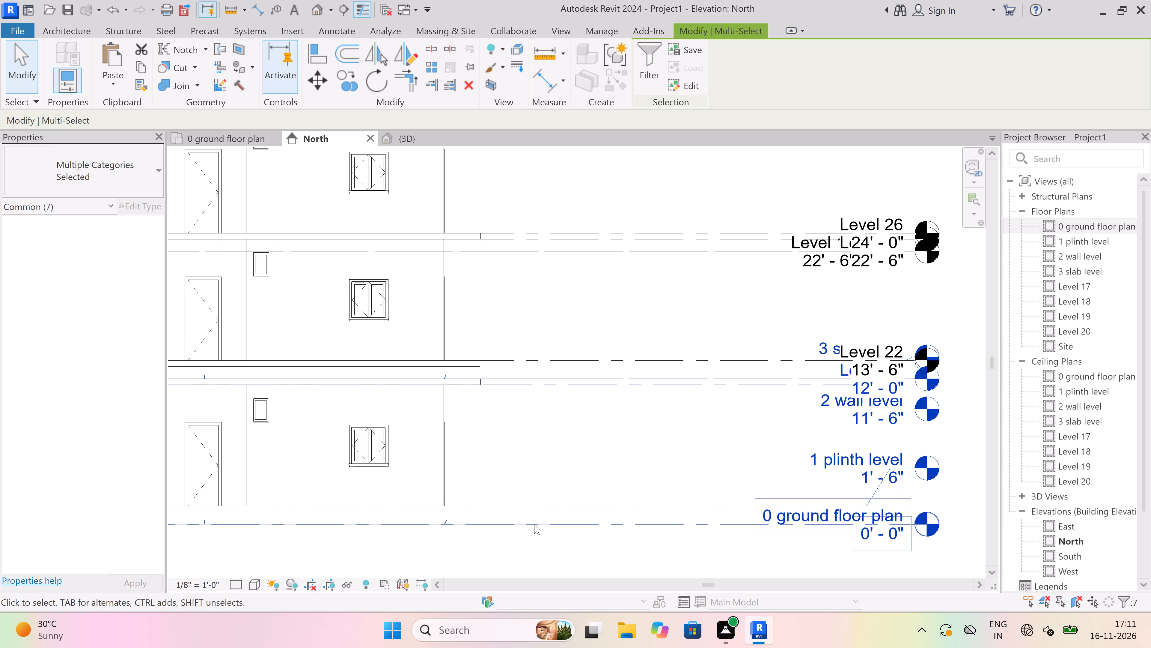
key("Up")
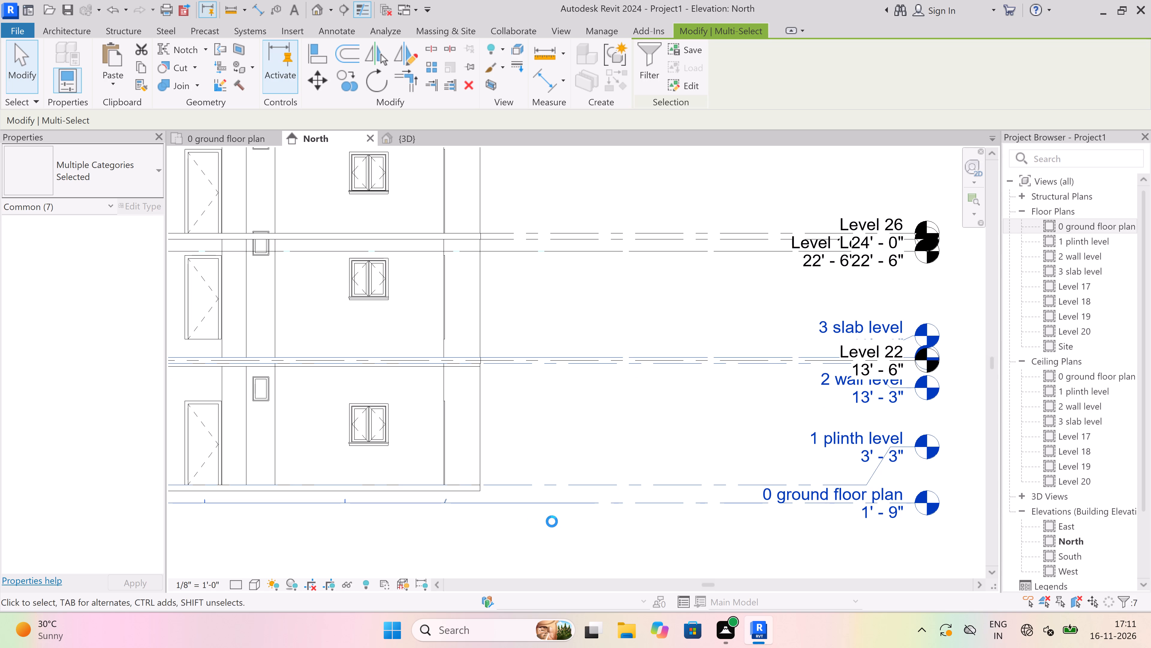
Examine how the raised ground storey's roof and slab line up with the pasted storey above in the north elevation.
scroll(661, 458, "down", 7)
scroll(255, 448, "up", 2)
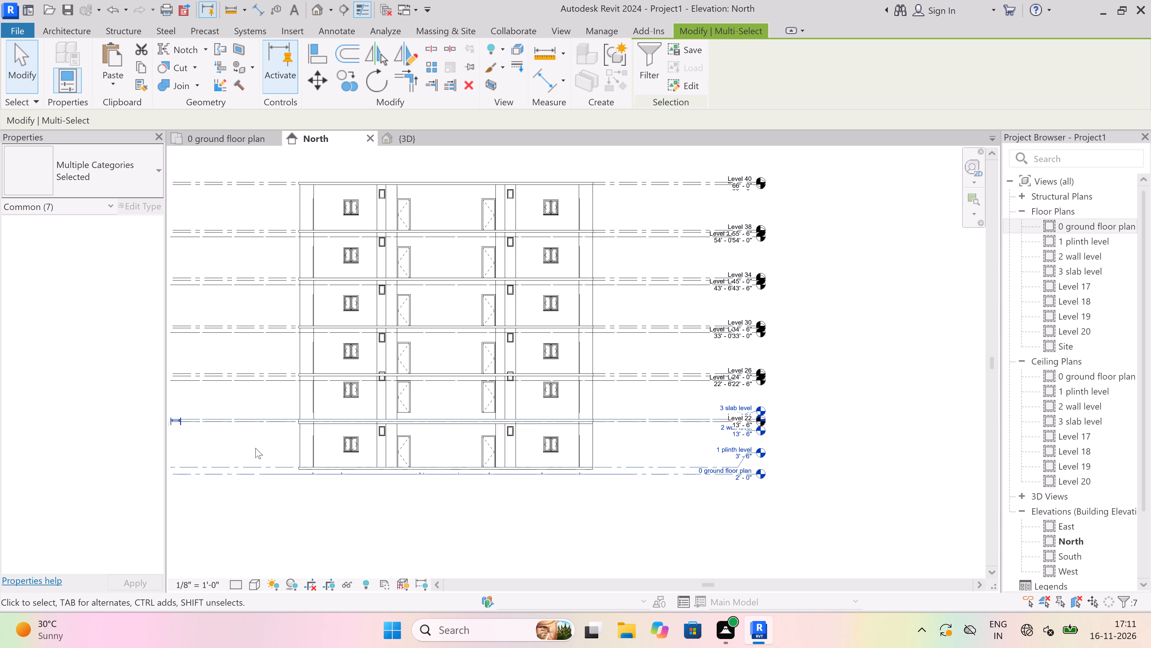
scroll(255, 448, "up", 1)
scroll(356, 404, "up", 4)
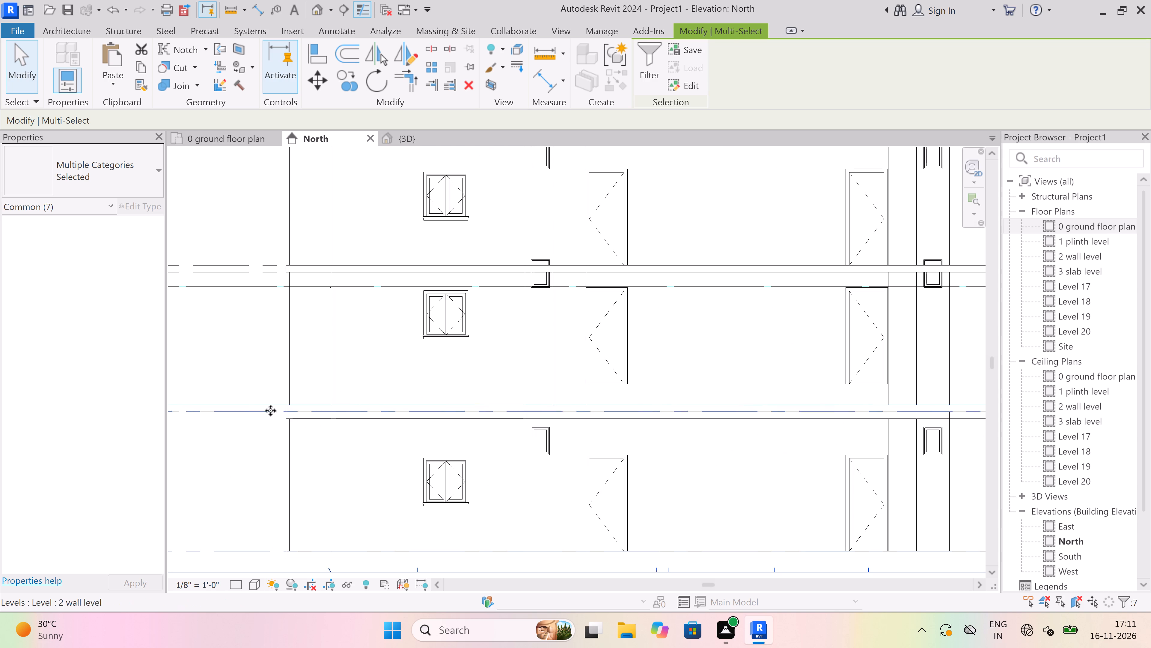
scroll(273, 403, "down", 4)
scroll(285, 433, "up", 7)
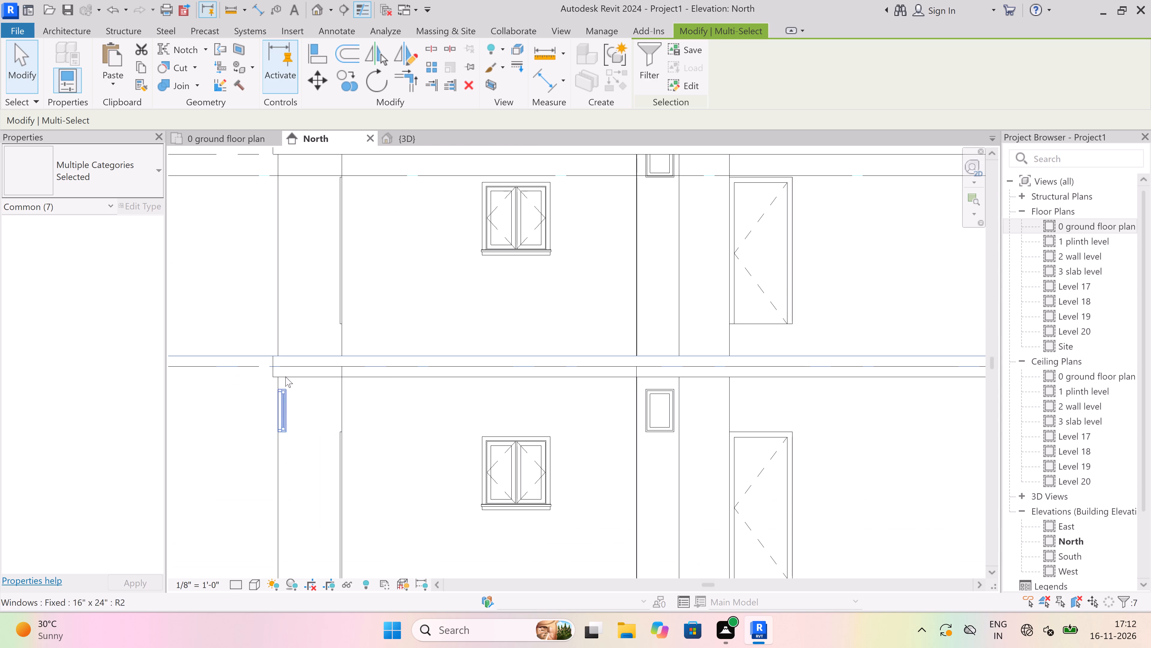
scroll(285, 372, "down", 7)
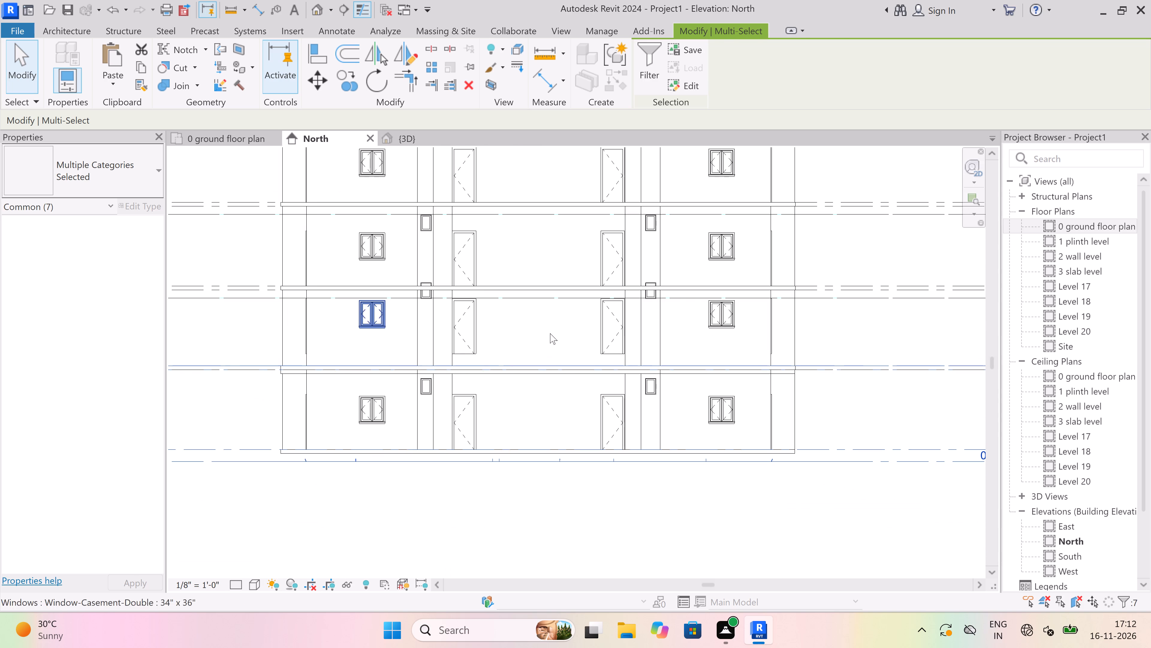
scroll(693, 398, "down", 4)
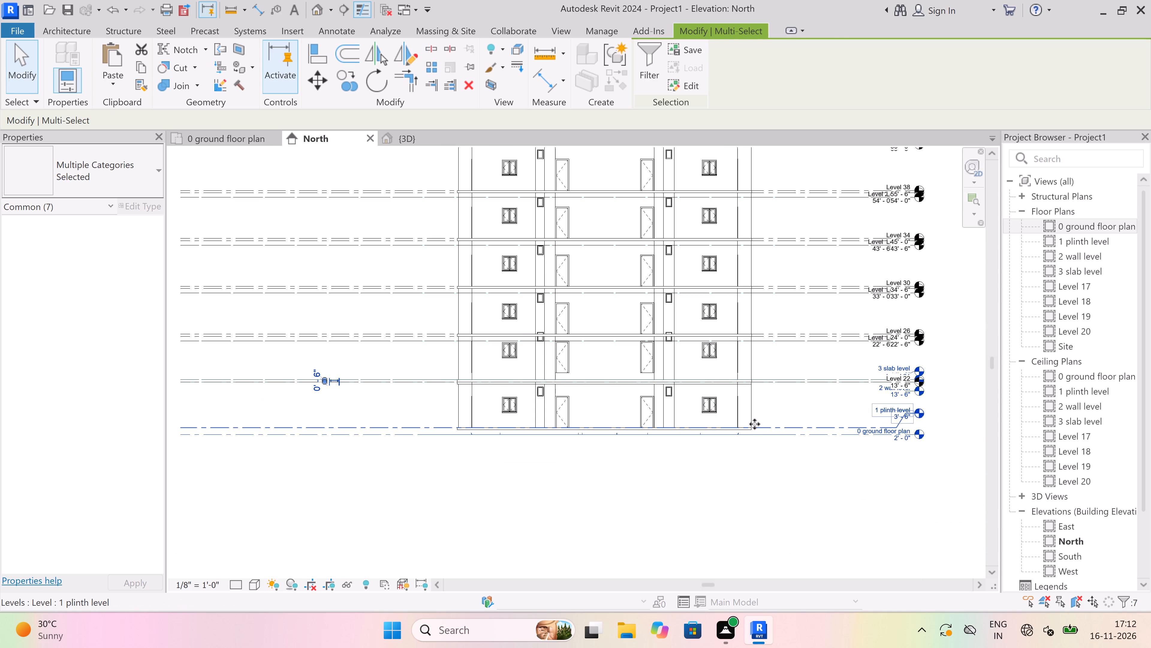
Undo the last upward nudge of the lower levels.
key("ctrl+z")
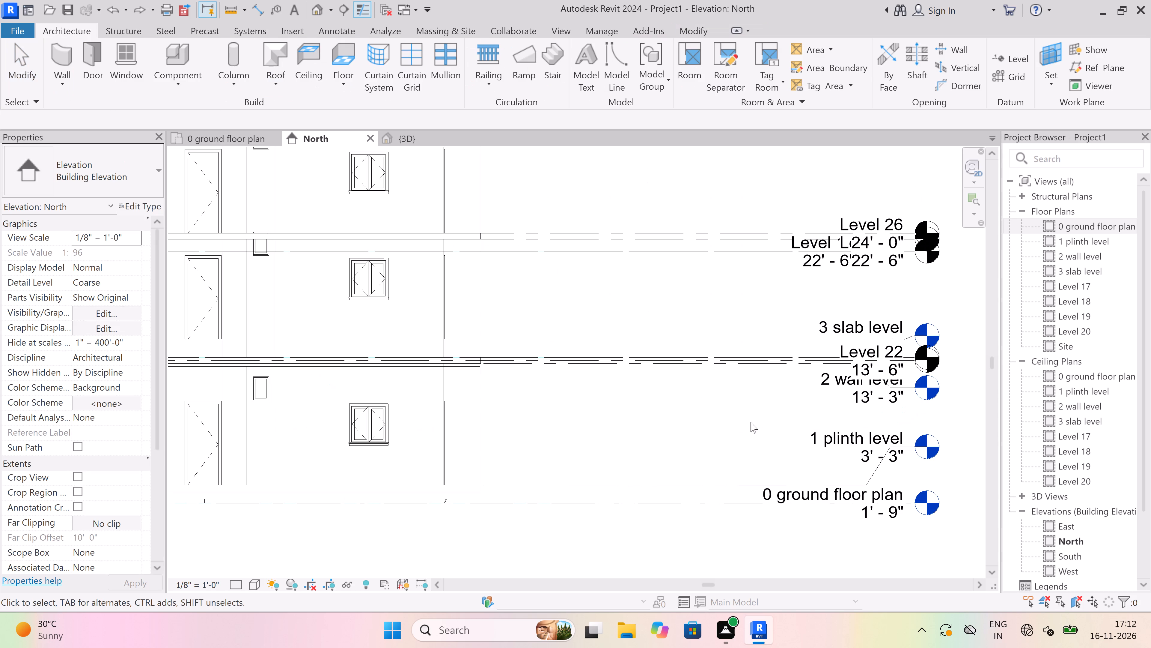
scroll(659, 456, "down", 4)
scroll(583, 461, "down", 3)
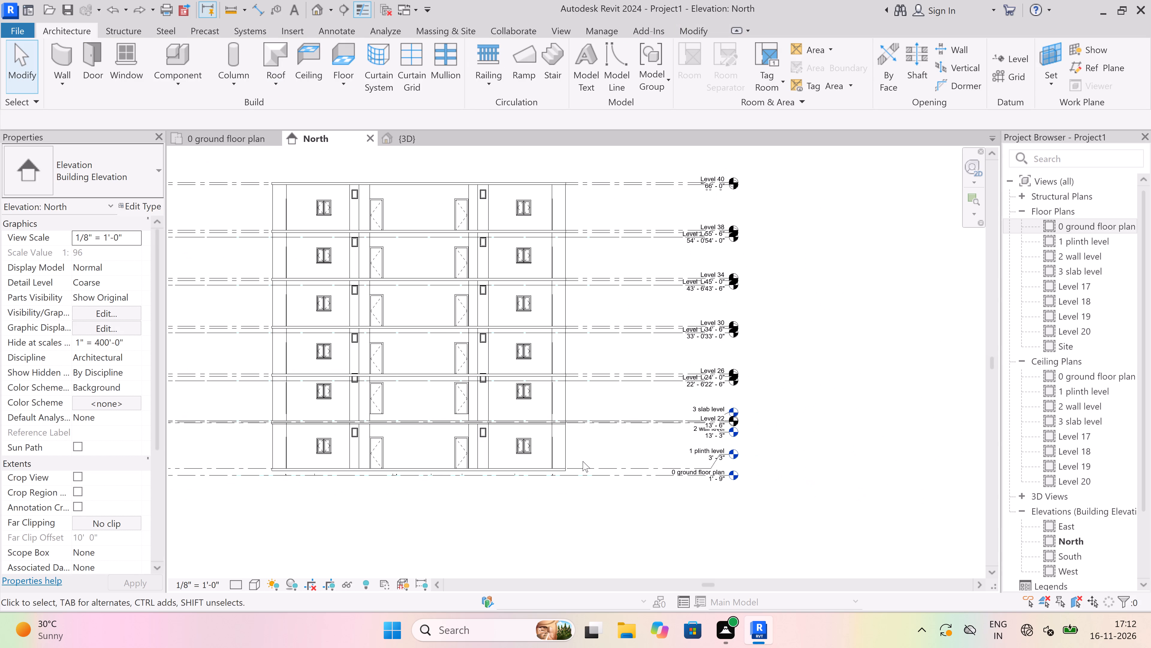
Undo one more upward nudge of the lower levels.
key("ctrl+z")
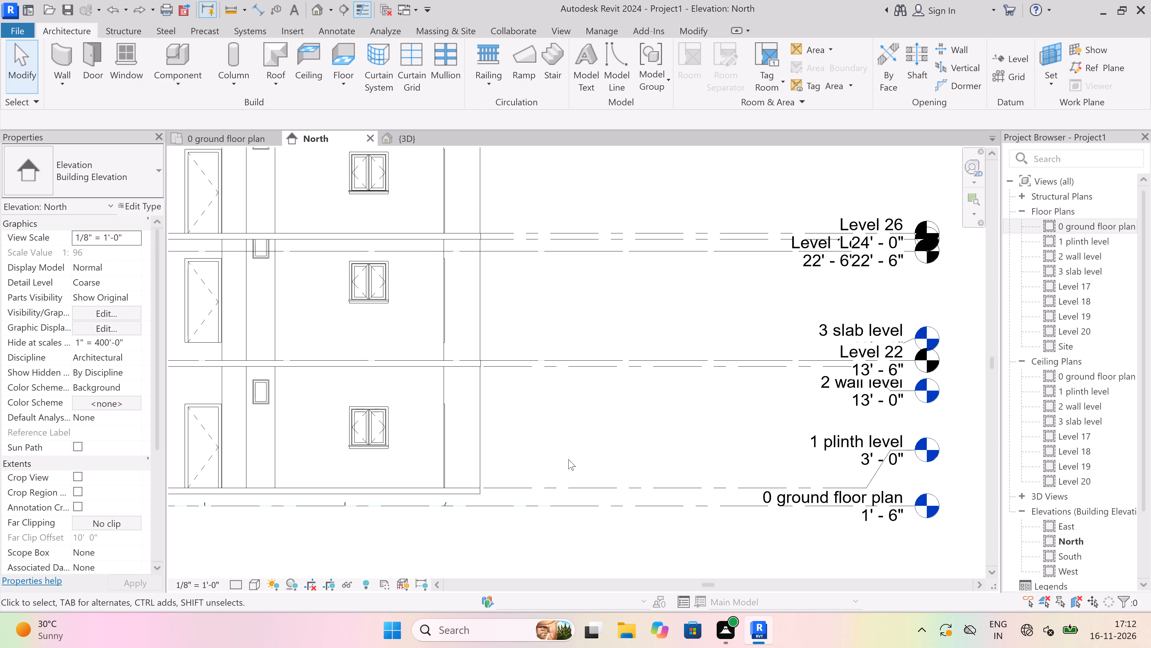
Examine in the north elevation and the 3D view how the ground storey's roof and slab meet the pasted storey above.
scroll(568, 459, "down", 9)
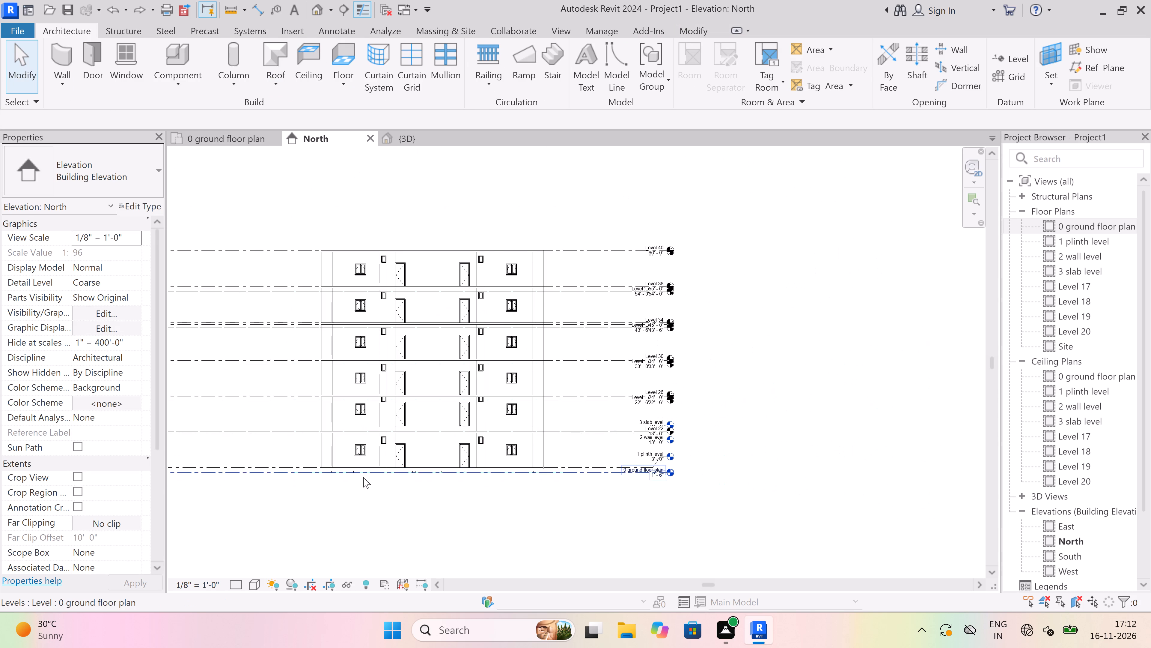
scroll(363, 477, "up", 6)
scroll(363, 477, "down", 2)
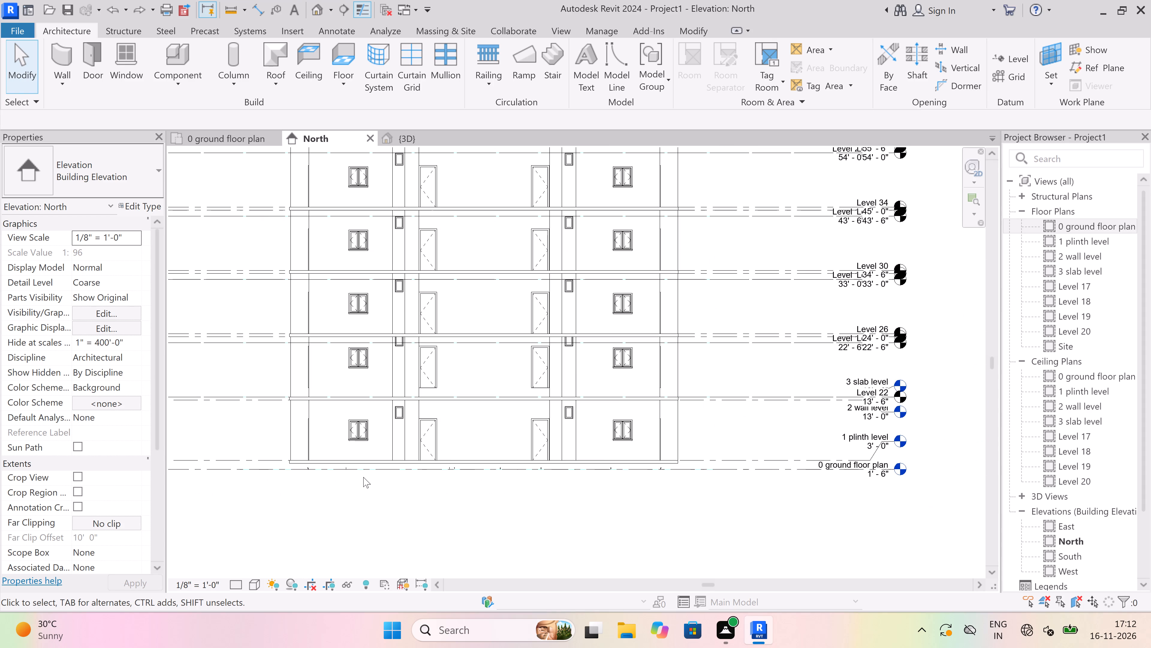
scroll(715, 422, "up", 2)
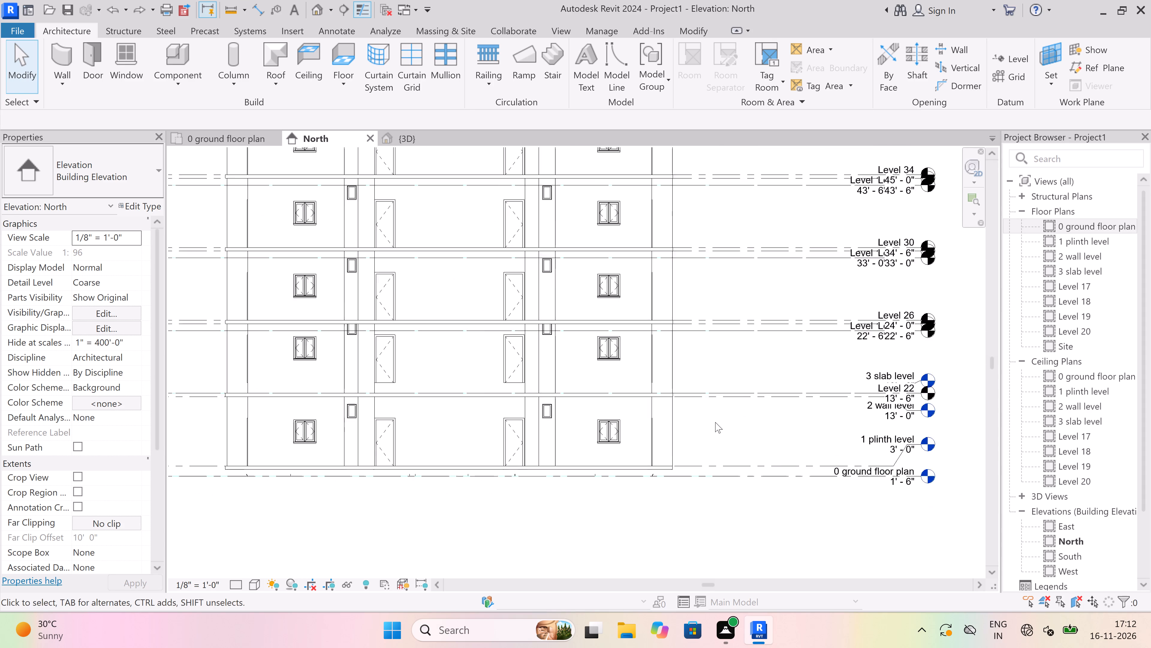
scroll(715, 422, "up", 1)
scroll(716, 421, "down", 3)
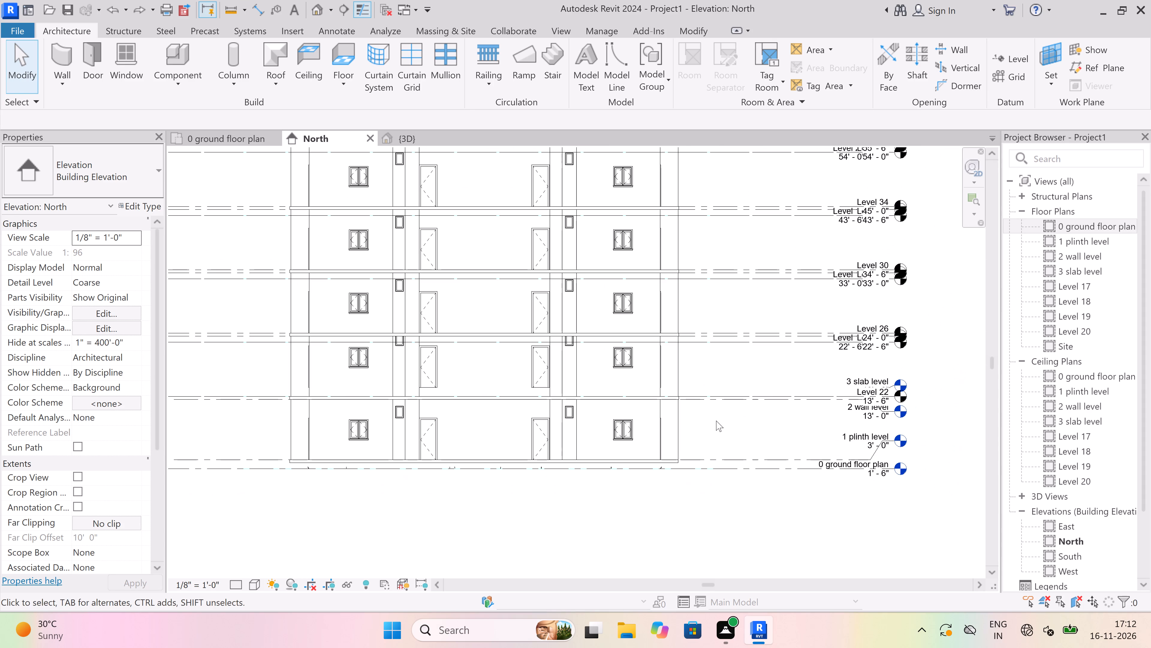
left_click(427, 140)
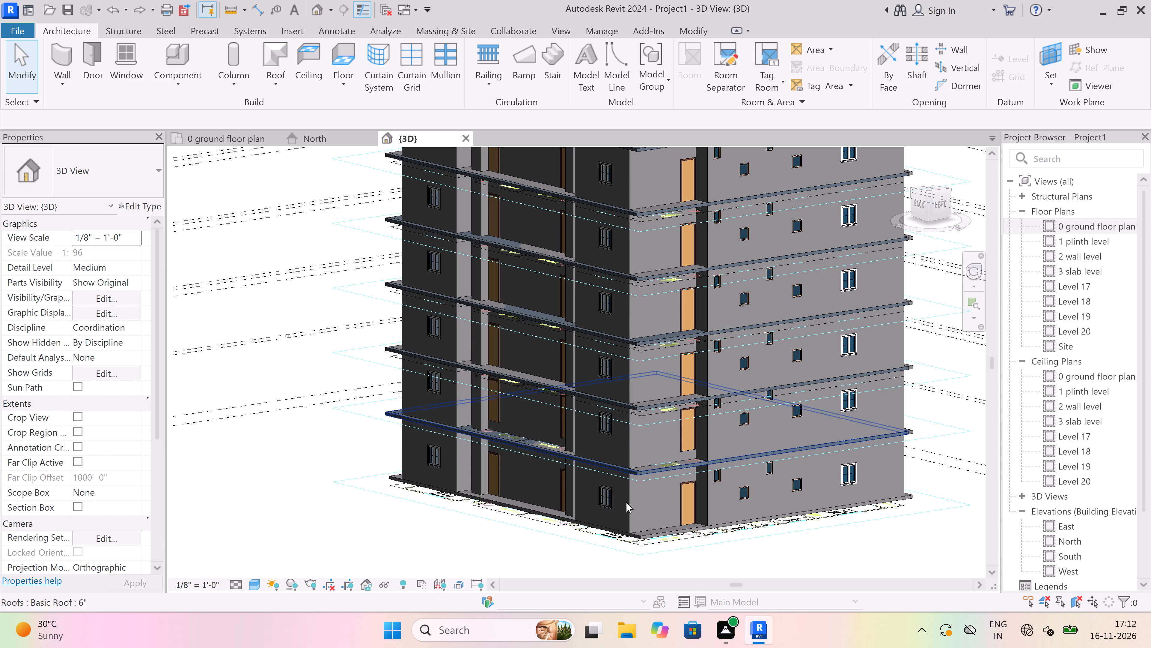
key("Escape")
scroll(625, 454, "up", 2)
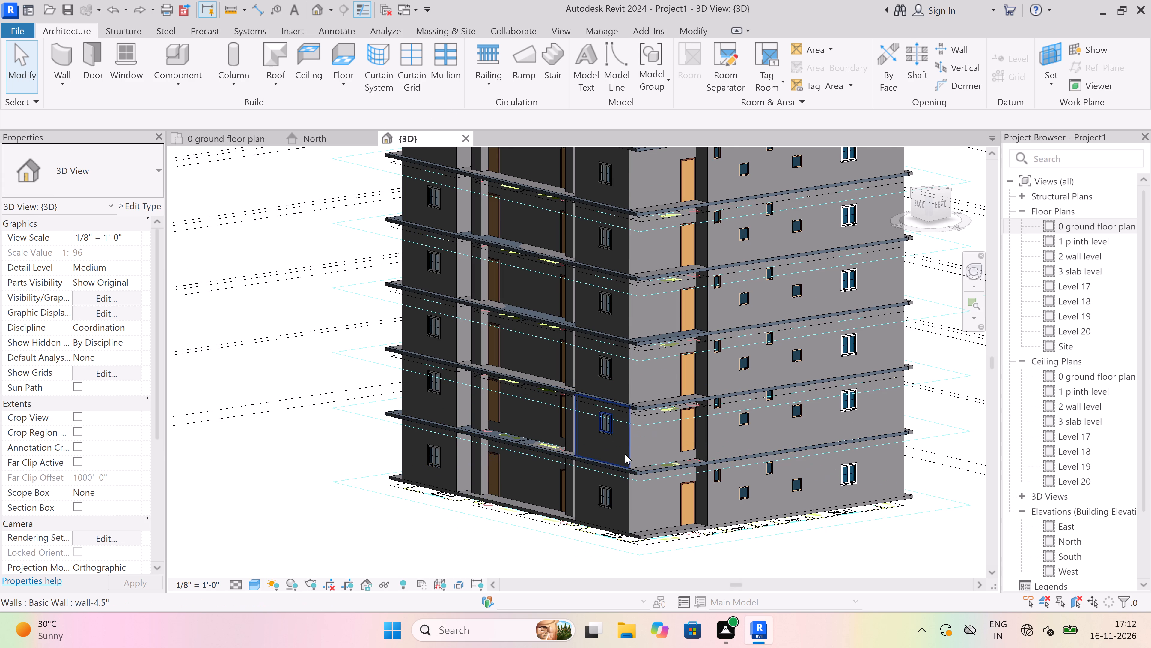
scroll(625, 454, "up", 1)
left_click(349, 137)
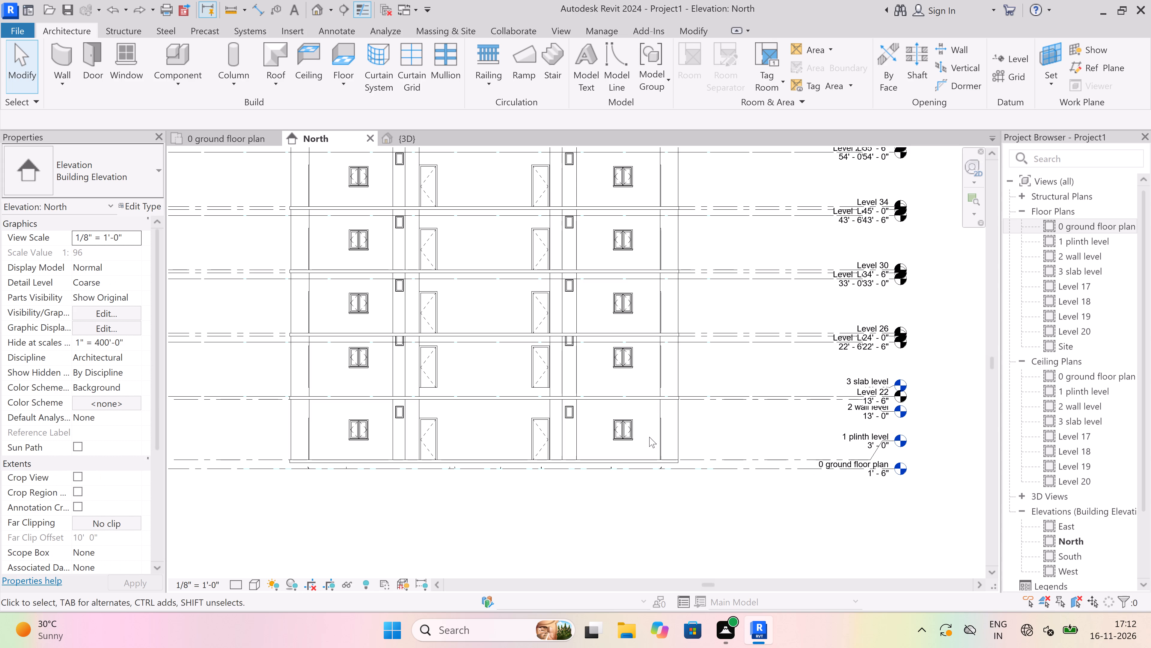
Undo three more upward nudges of the lower levels.
key("ctrl+z")
key("ctrl+z")
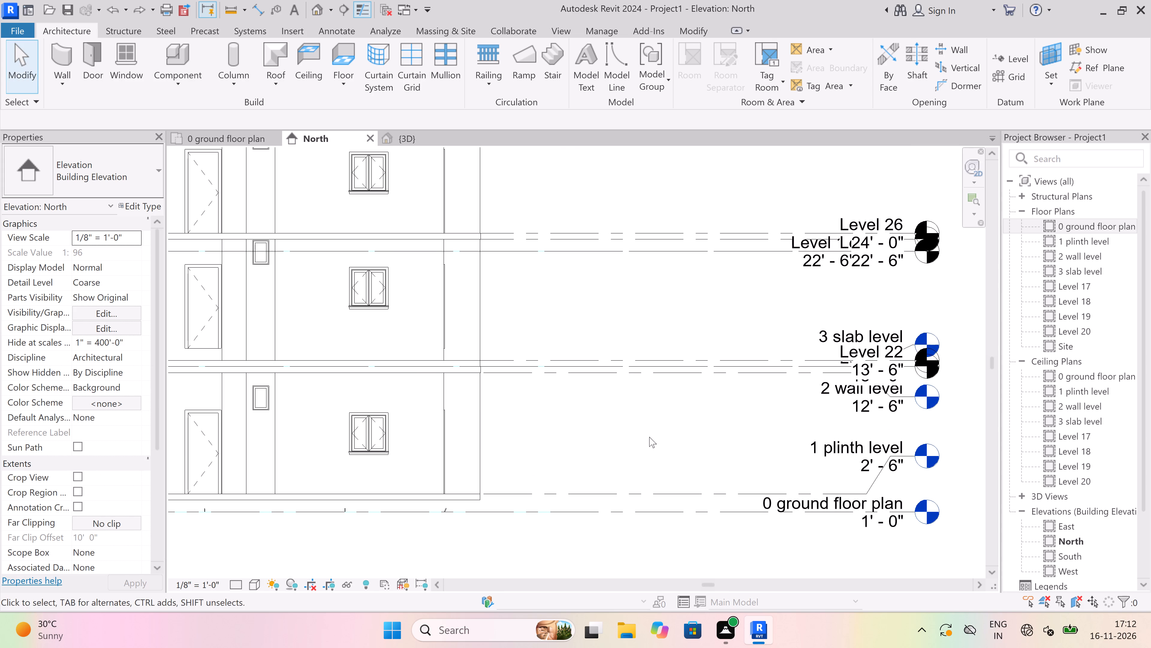
key("ctrl+super+z")
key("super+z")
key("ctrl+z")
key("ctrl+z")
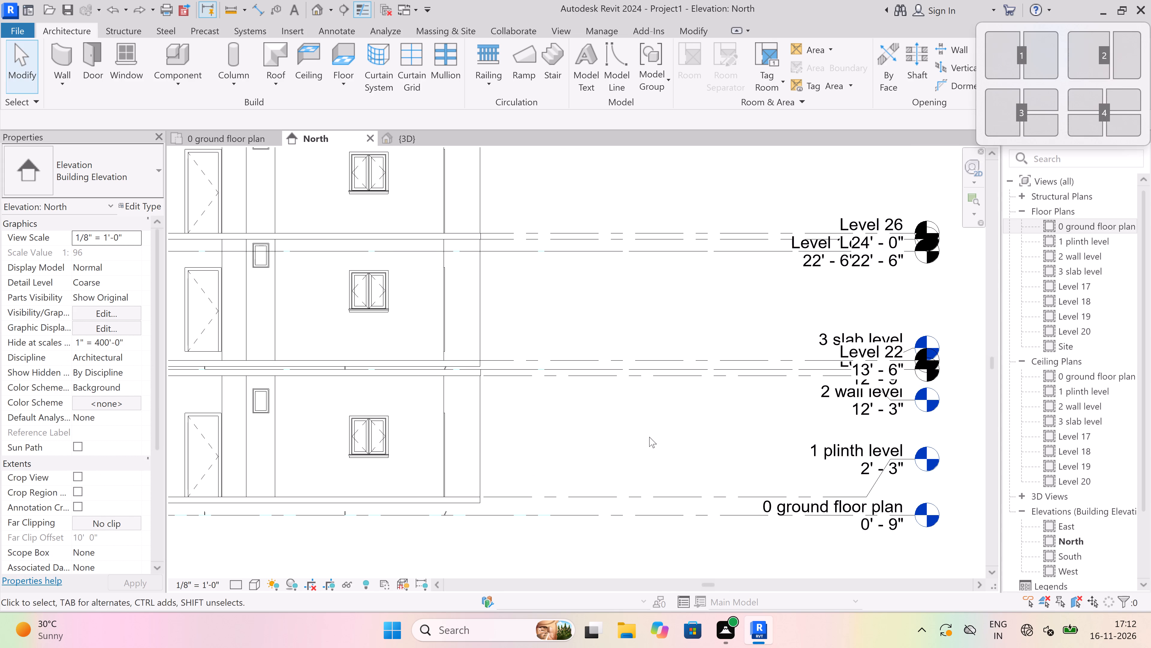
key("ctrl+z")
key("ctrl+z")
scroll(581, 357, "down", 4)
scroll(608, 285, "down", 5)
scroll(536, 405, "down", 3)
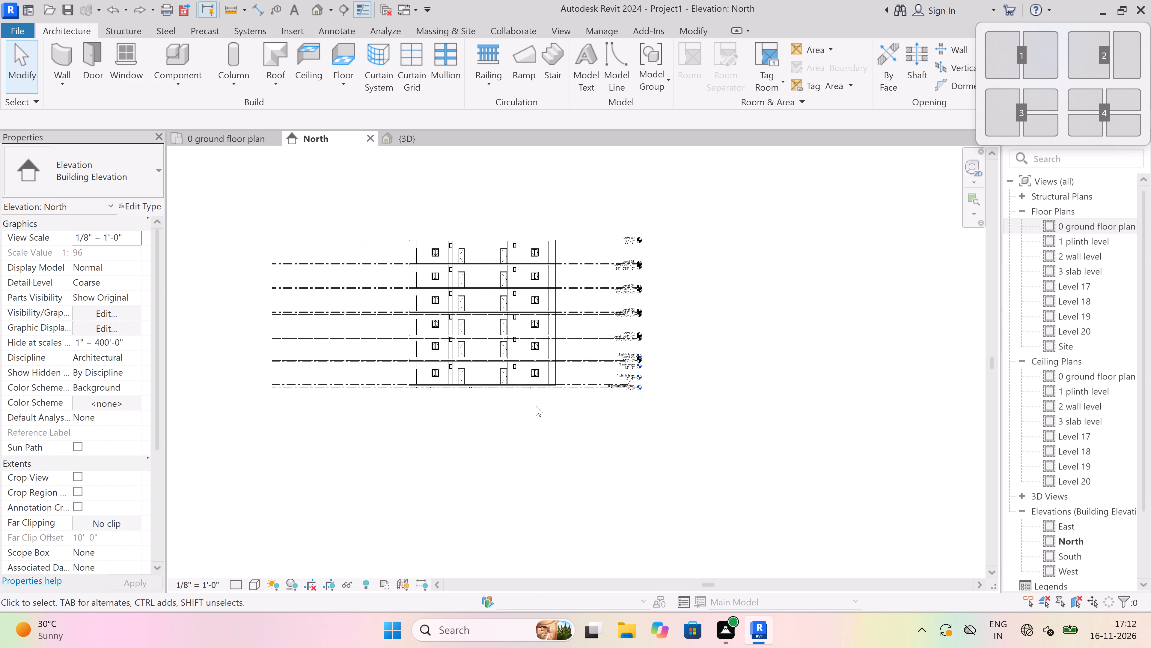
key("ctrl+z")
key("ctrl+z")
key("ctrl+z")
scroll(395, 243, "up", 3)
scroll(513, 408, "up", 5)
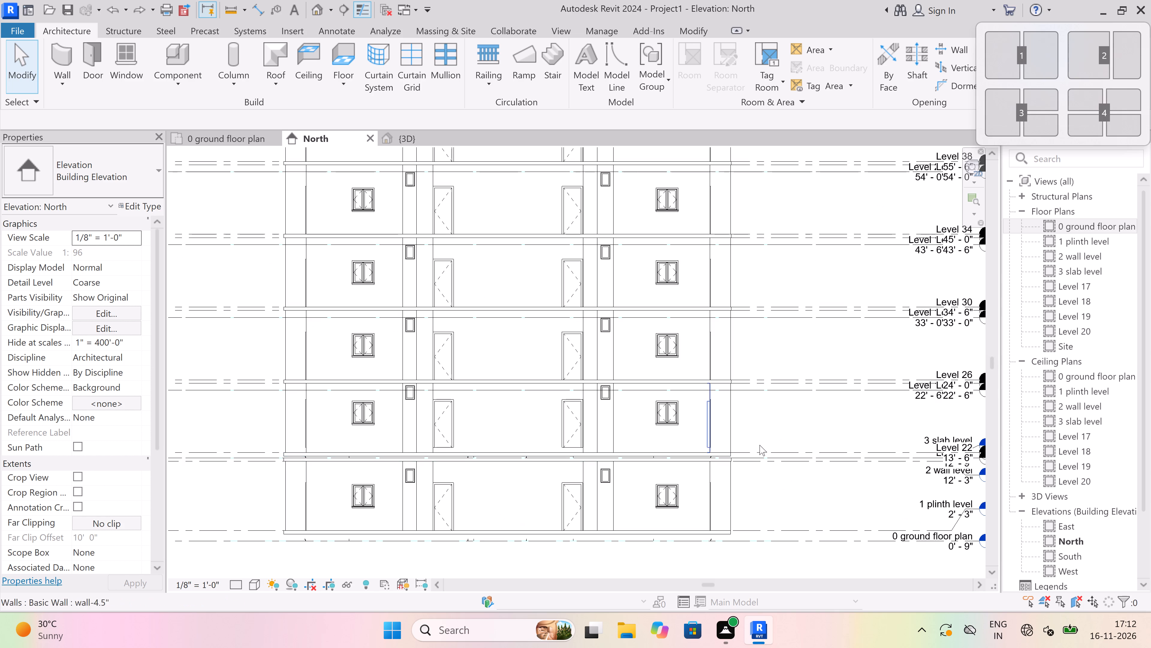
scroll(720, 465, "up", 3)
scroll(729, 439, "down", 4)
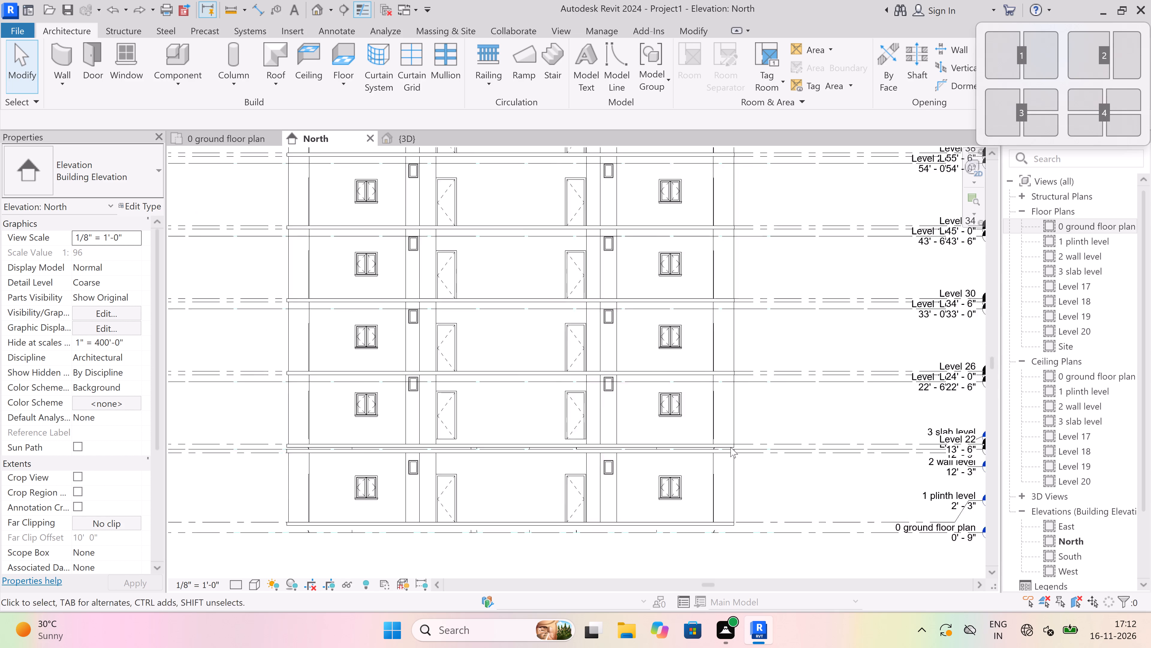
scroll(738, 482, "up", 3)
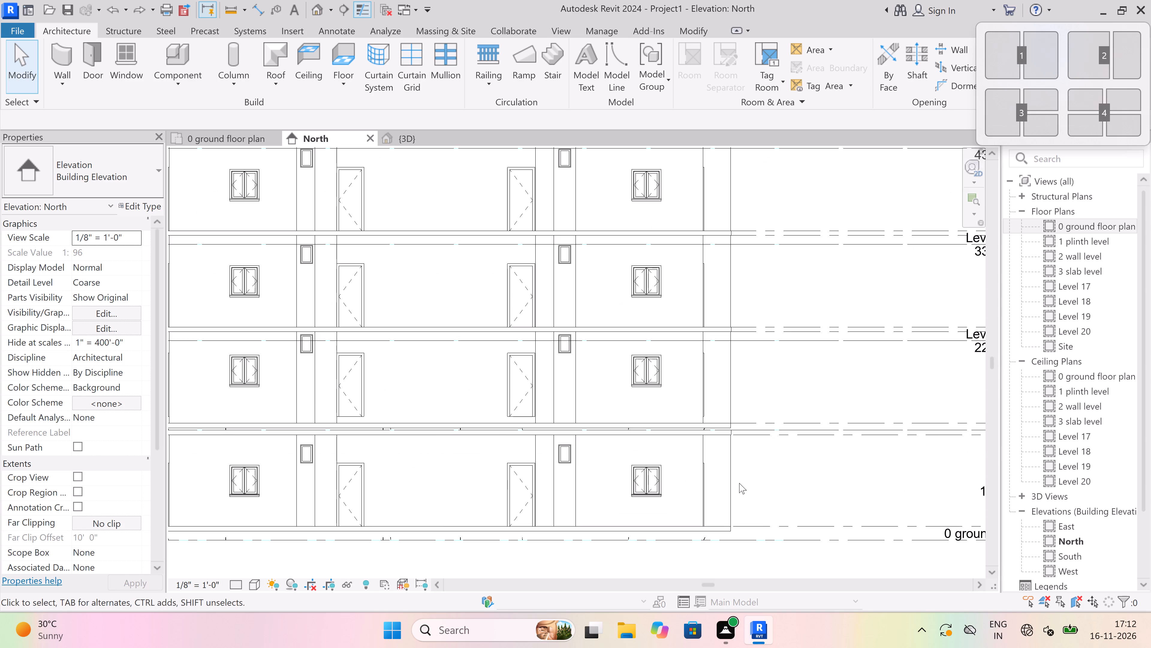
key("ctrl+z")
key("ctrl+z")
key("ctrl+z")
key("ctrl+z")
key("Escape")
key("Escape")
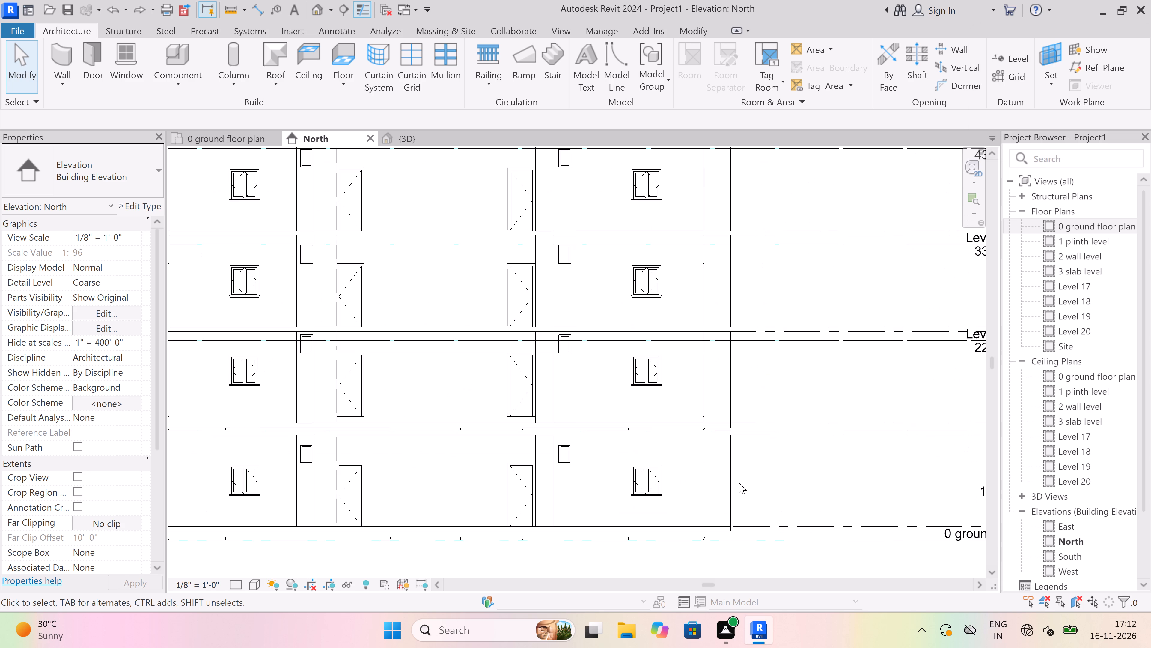
Undo the remaining upward nudges of the lower levels and the multi-level paste of the storey.
scroll(739, 483, "down", 6)
scroll(739, 482, "up", 1)
scroll(739, 482, "down", 4)
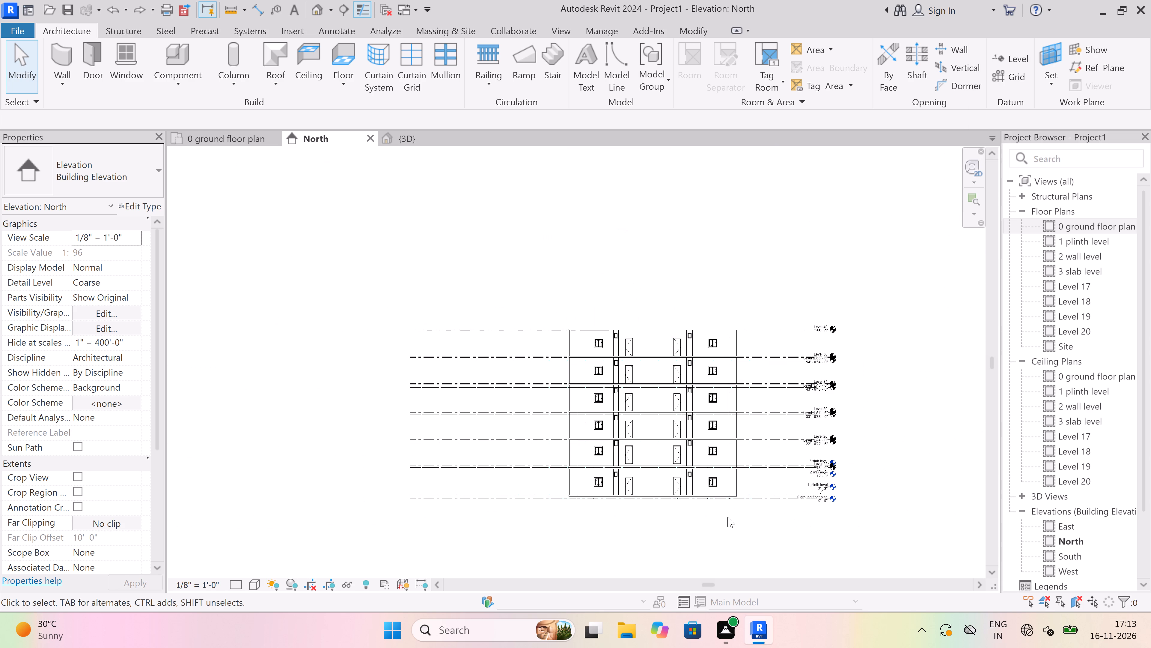
key("ctrl+z")
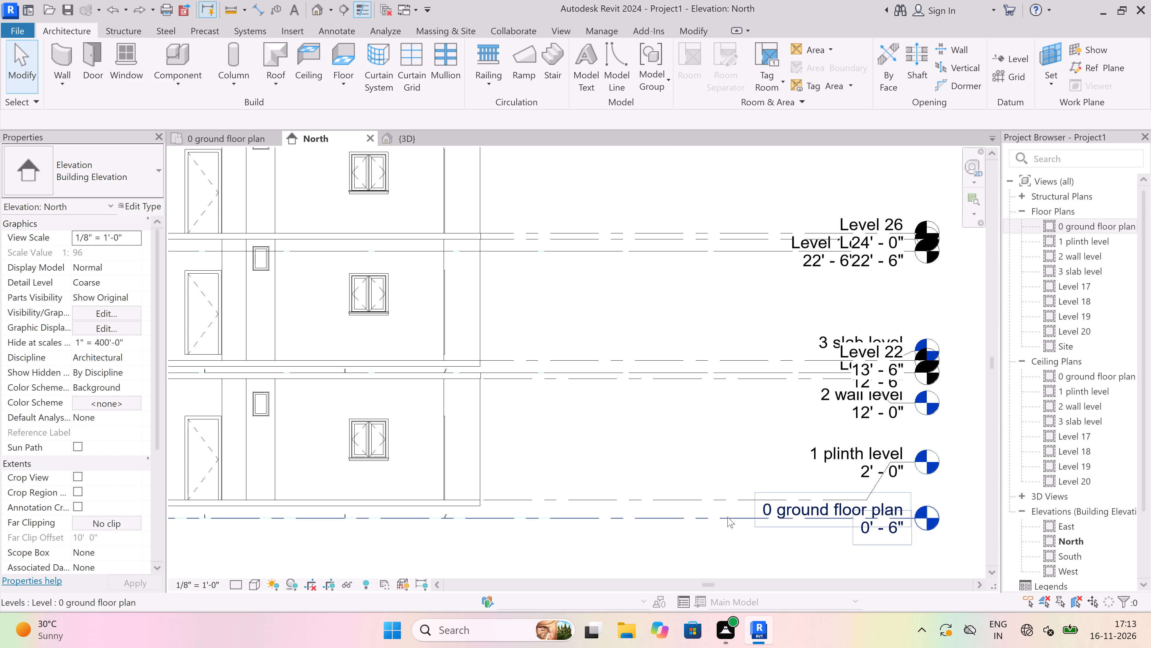
key("ctrl+z")
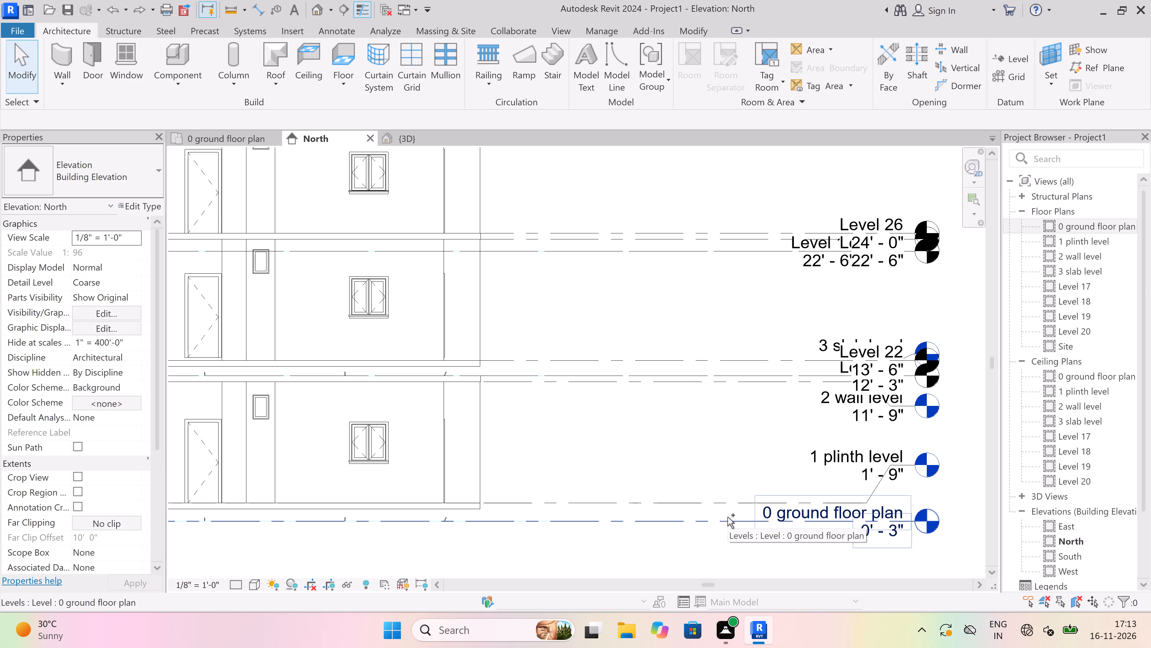
key("ctrl+z")
key("ctrl+z")
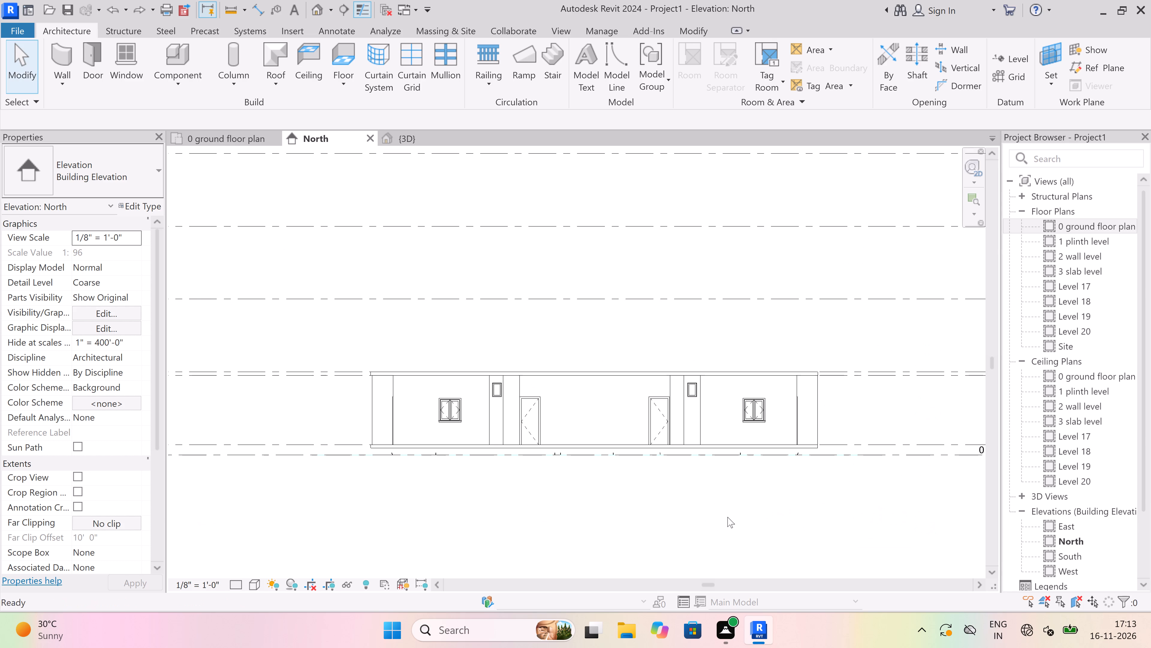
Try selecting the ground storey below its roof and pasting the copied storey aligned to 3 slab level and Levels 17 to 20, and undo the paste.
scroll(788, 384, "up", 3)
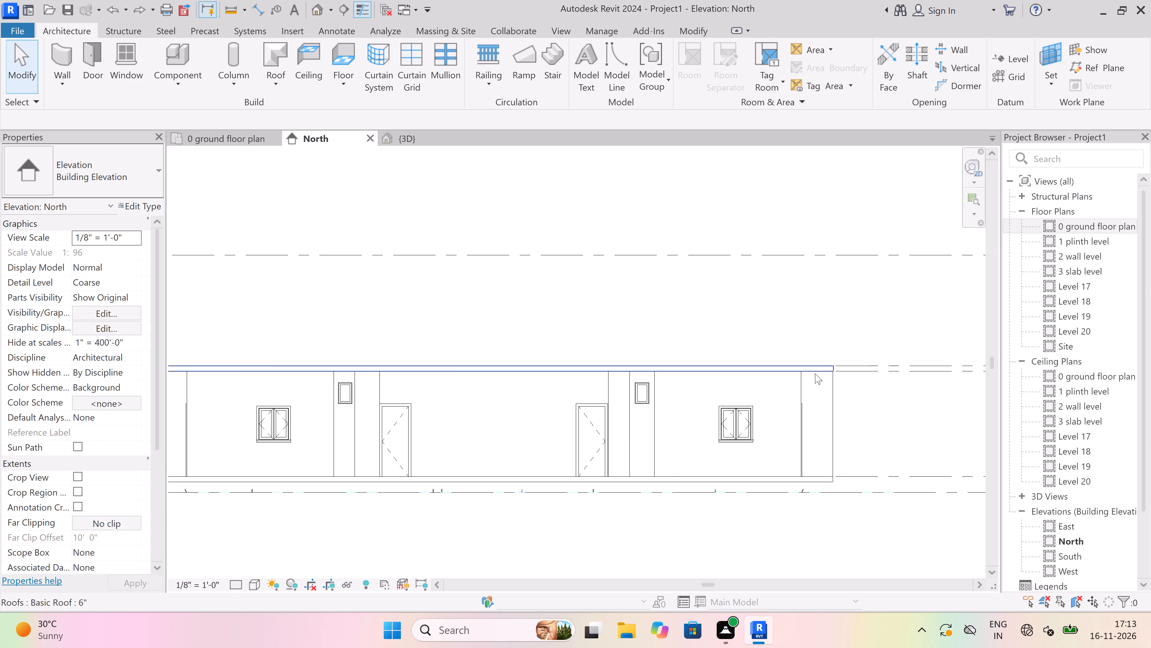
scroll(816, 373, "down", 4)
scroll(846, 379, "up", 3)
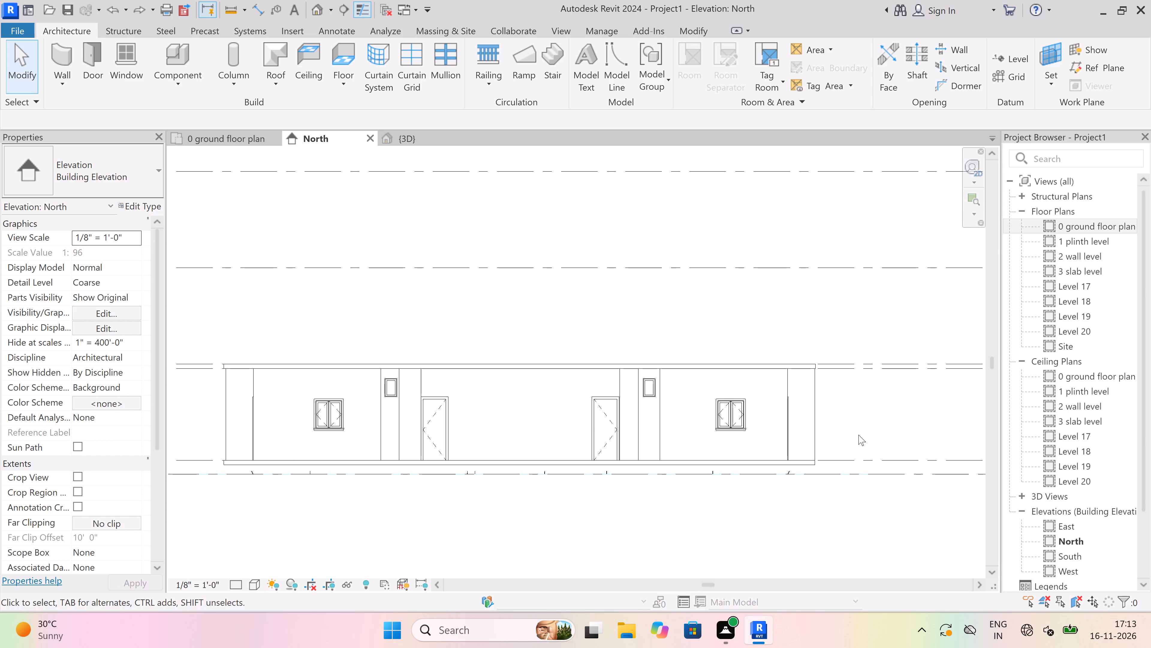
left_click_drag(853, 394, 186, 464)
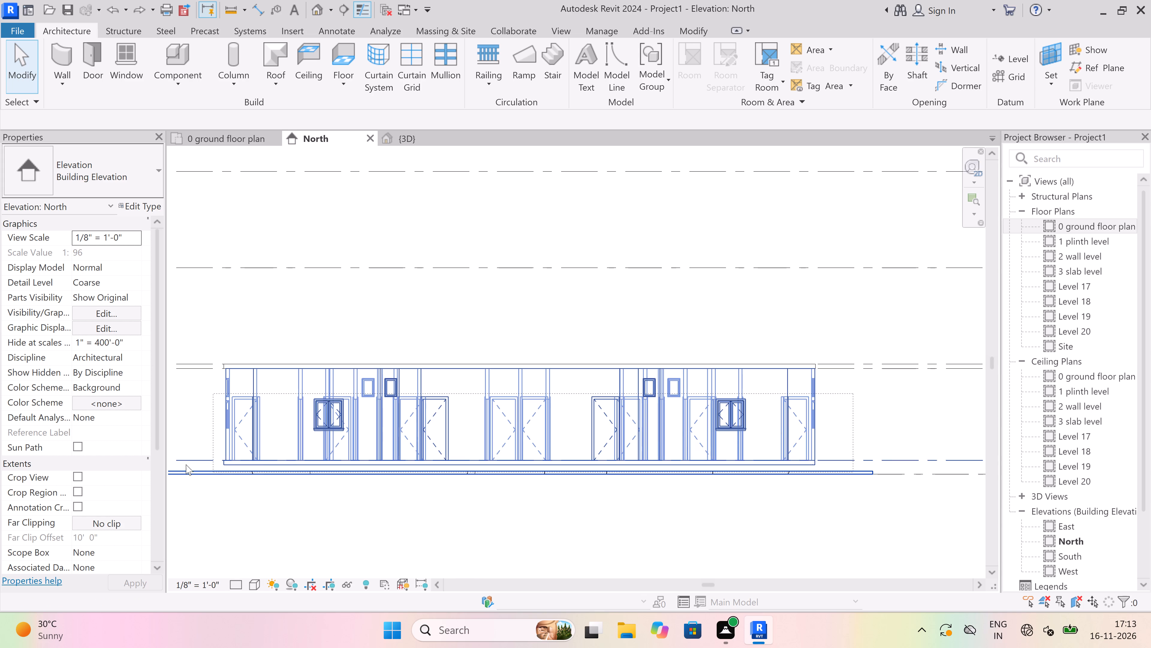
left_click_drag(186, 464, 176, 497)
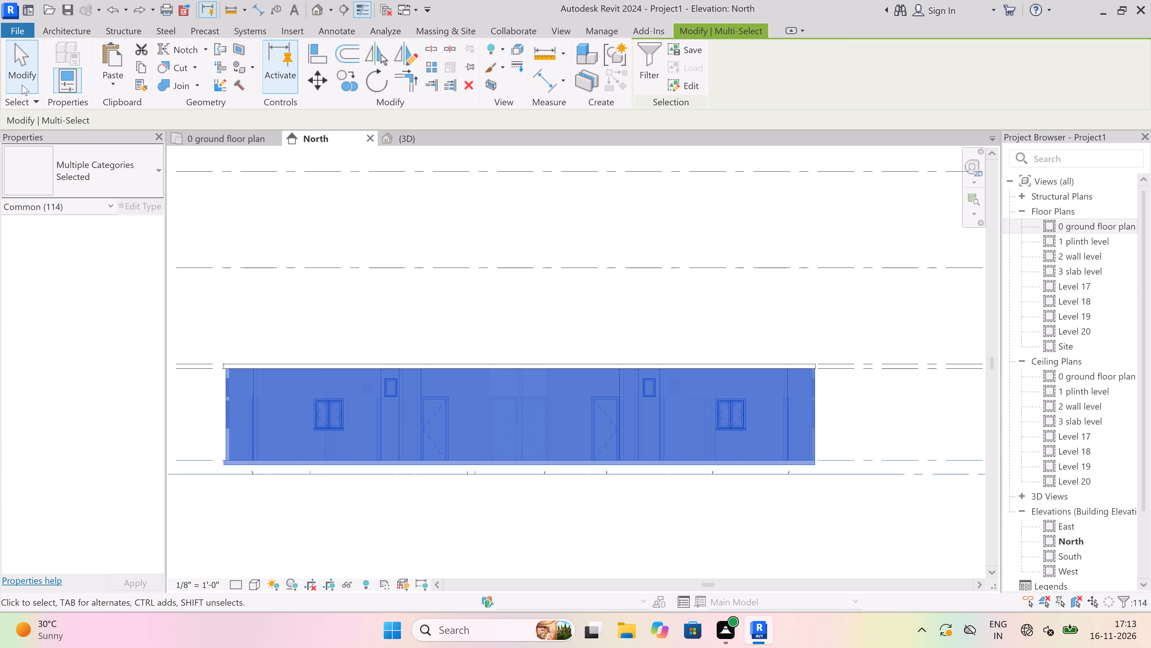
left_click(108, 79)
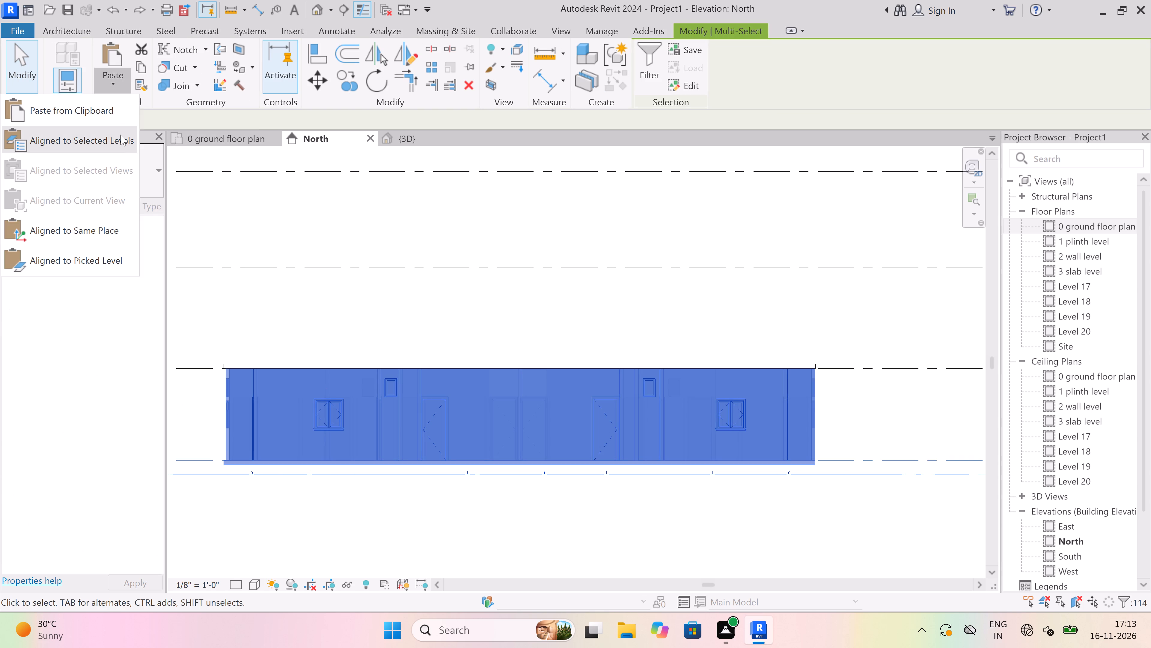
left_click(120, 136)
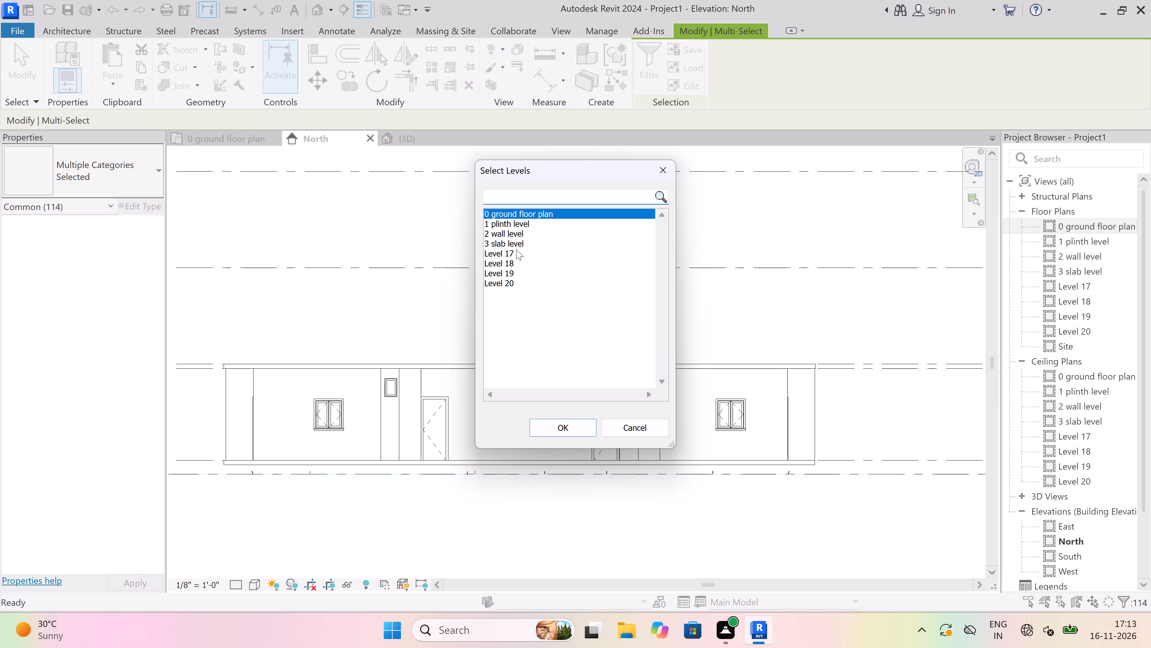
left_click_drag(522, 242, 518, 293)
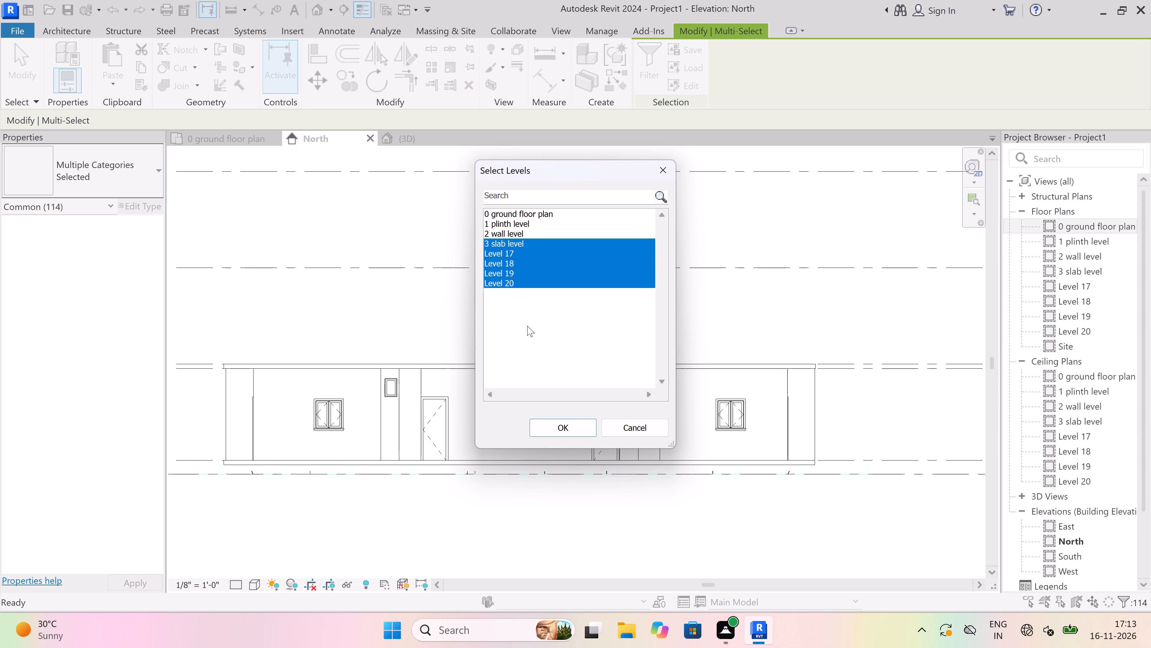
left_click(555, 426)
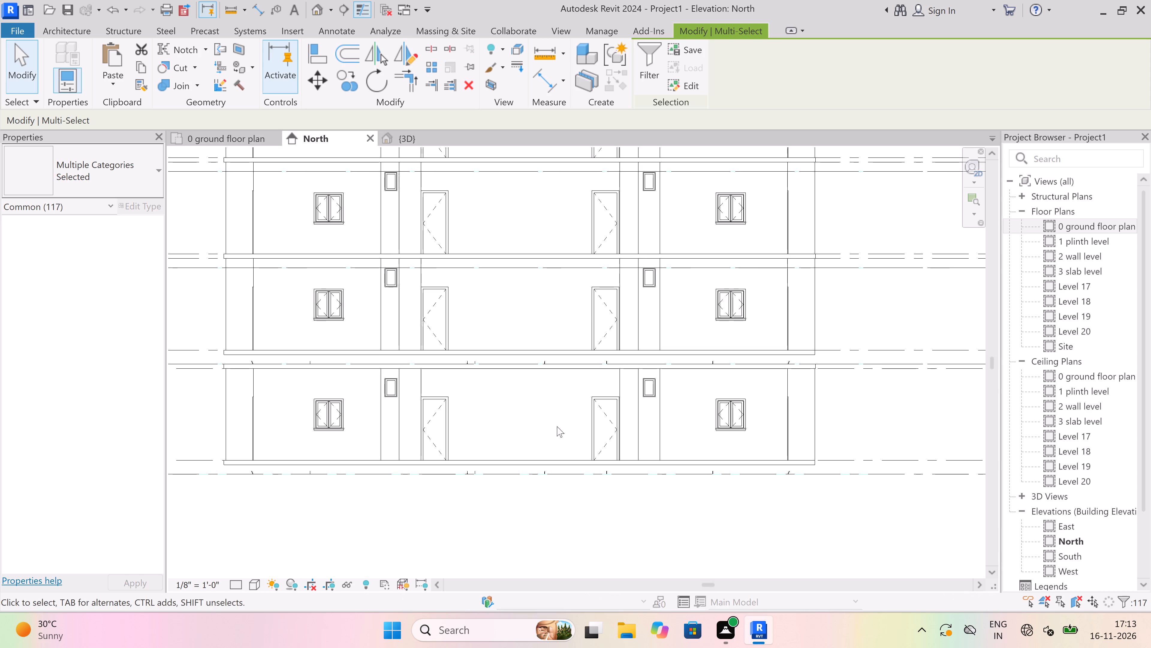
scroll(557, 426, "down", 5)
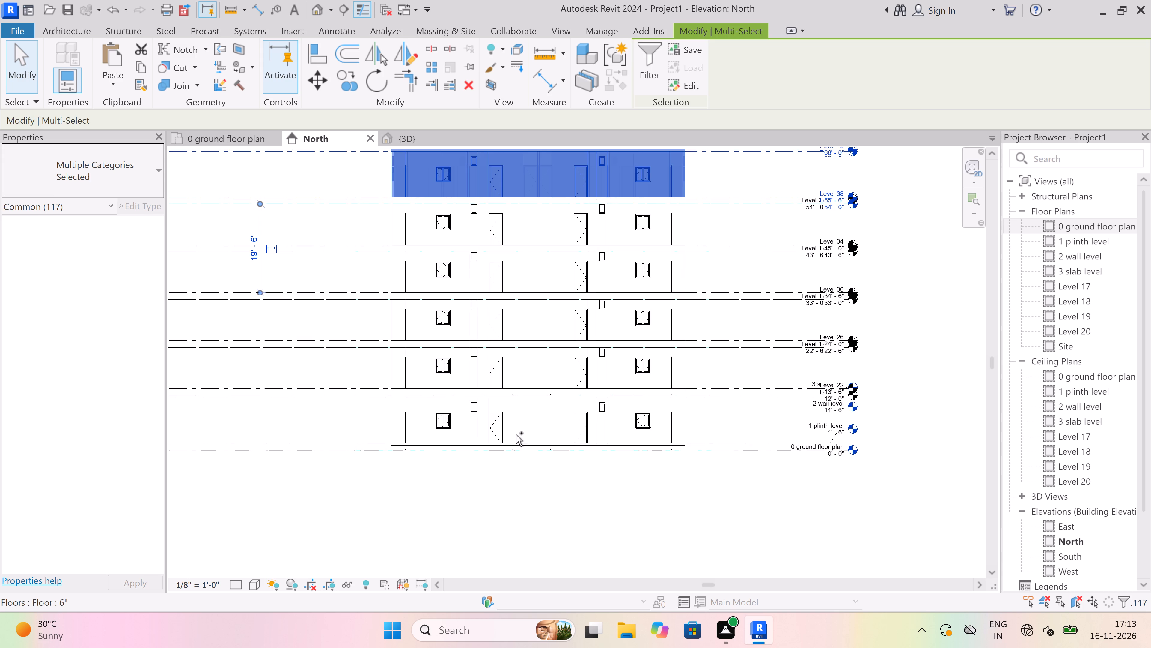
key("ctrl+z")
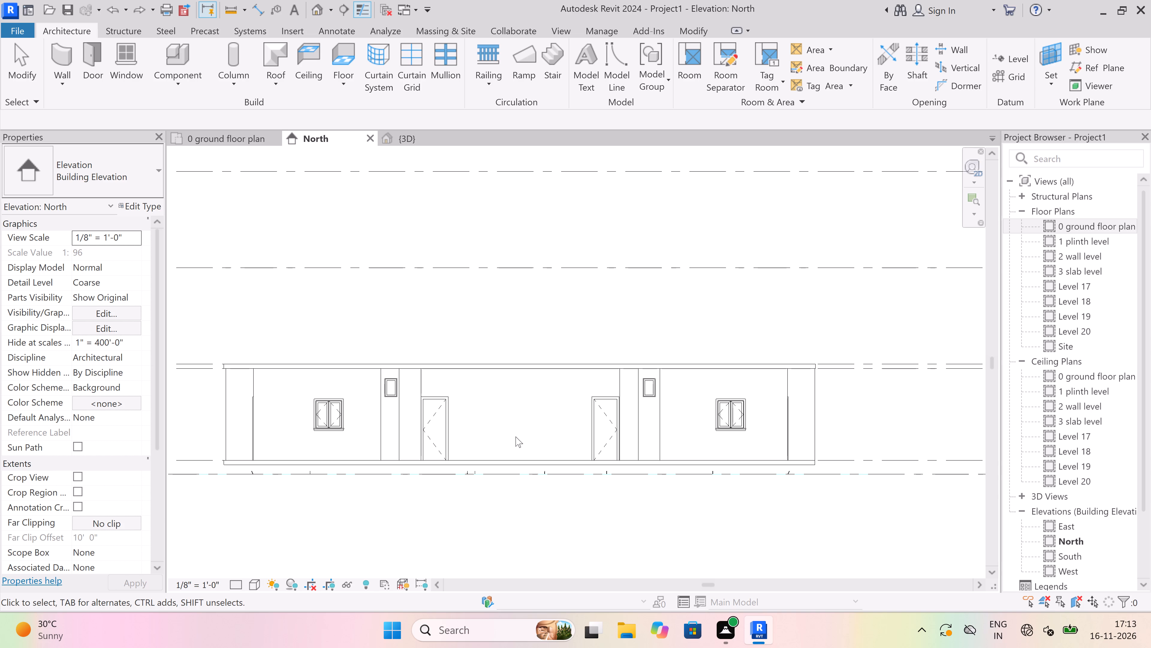
Examine the single storey and the levels above it in the north elevation.
right_click(1150, 647)
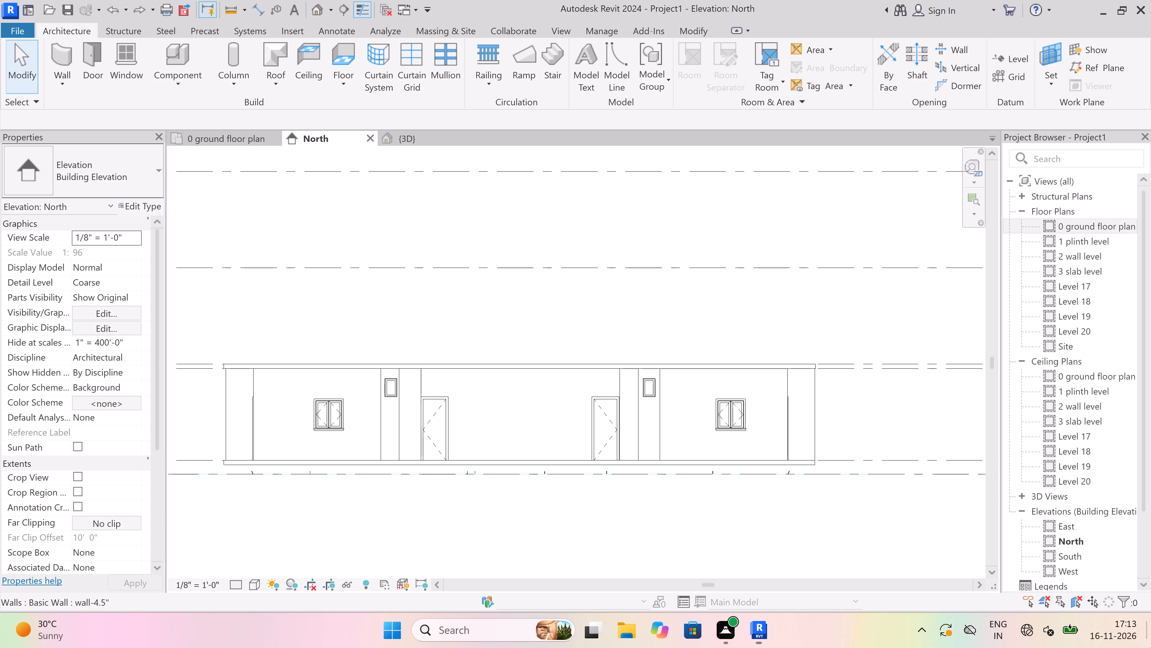
scroll(1150, 647, "up", 2)
scroll(196, 0, "up", 1)
scroll(471, 392, "down", 5)
scroll(474, 410, "up", 4)
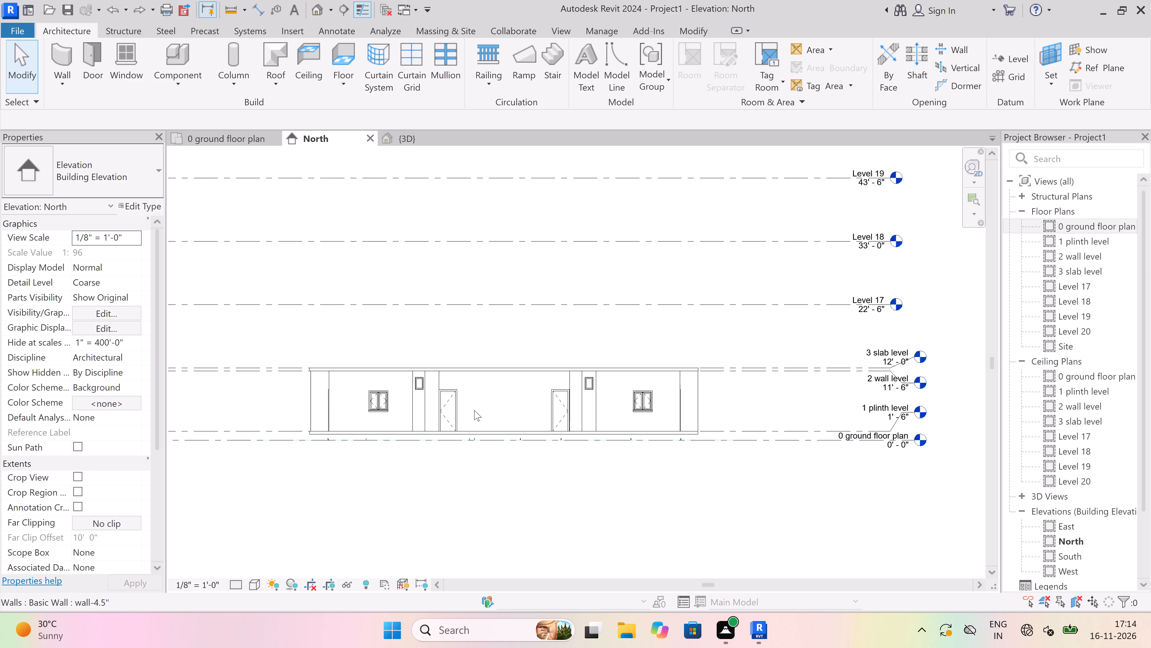
scroll(453, 356, "down", 5)
scroll(533, 398, "up", 5)
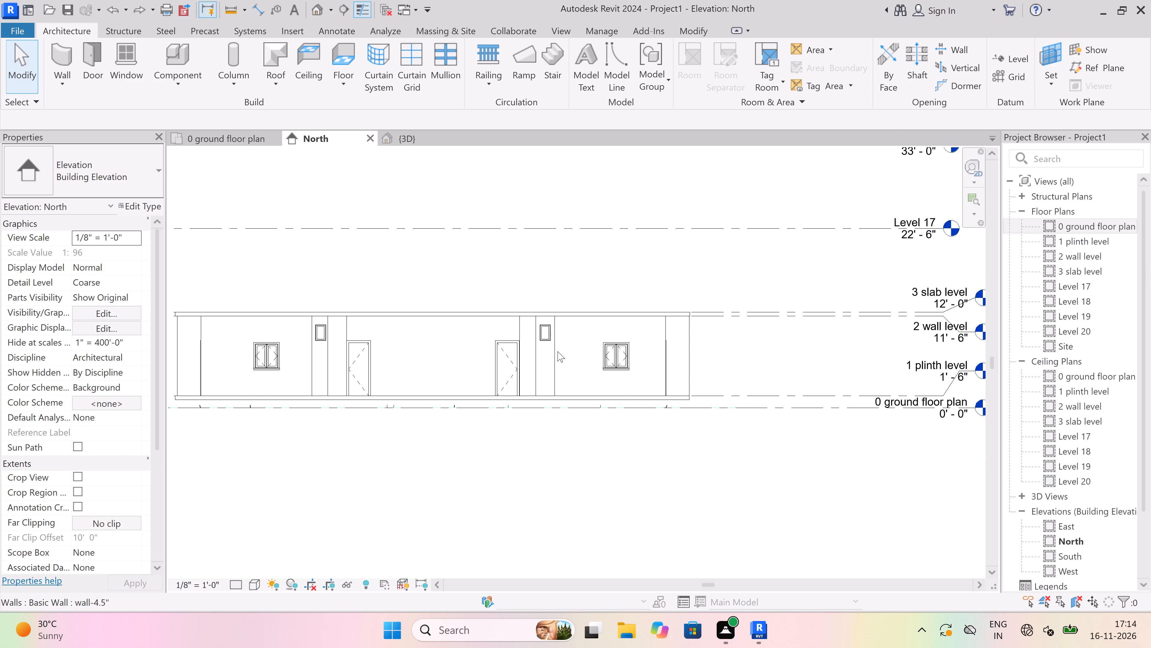
scroll(558, 351, "down", 4)
scroll(596, 388, "down", 5)
scroll(568, 325, "up", 3)
scroll(656, 463, "up", 5)
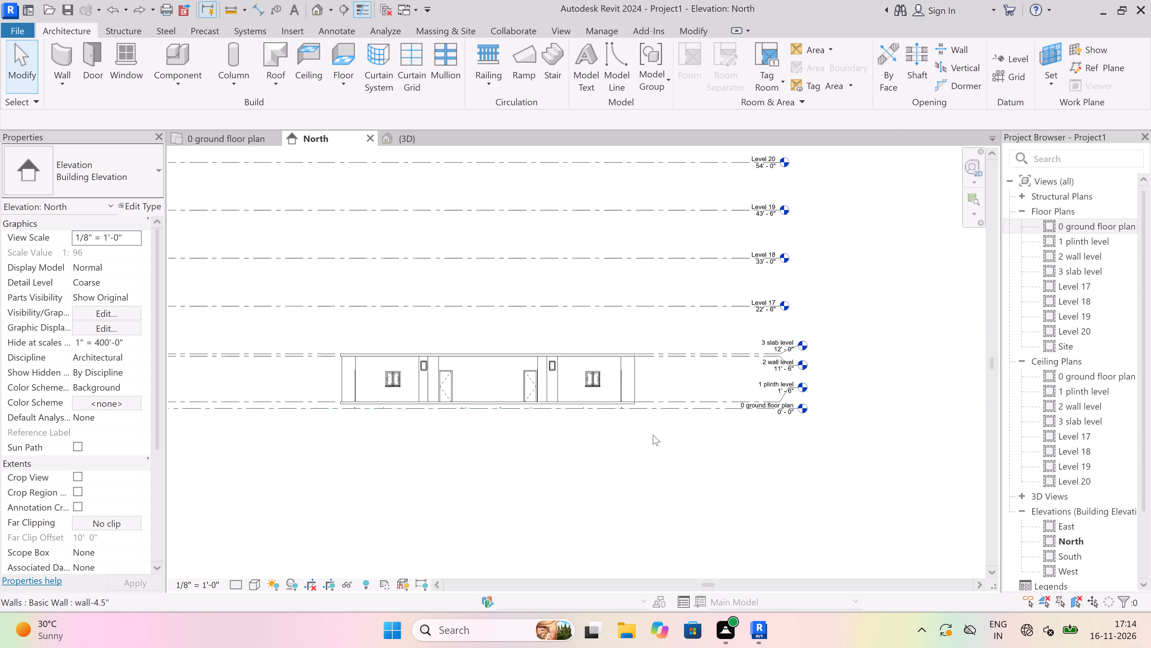
scroll(629, 327, "down", 5)
scroll(452, 250, "up", 4)
scroll(589, 403, "up", 4)
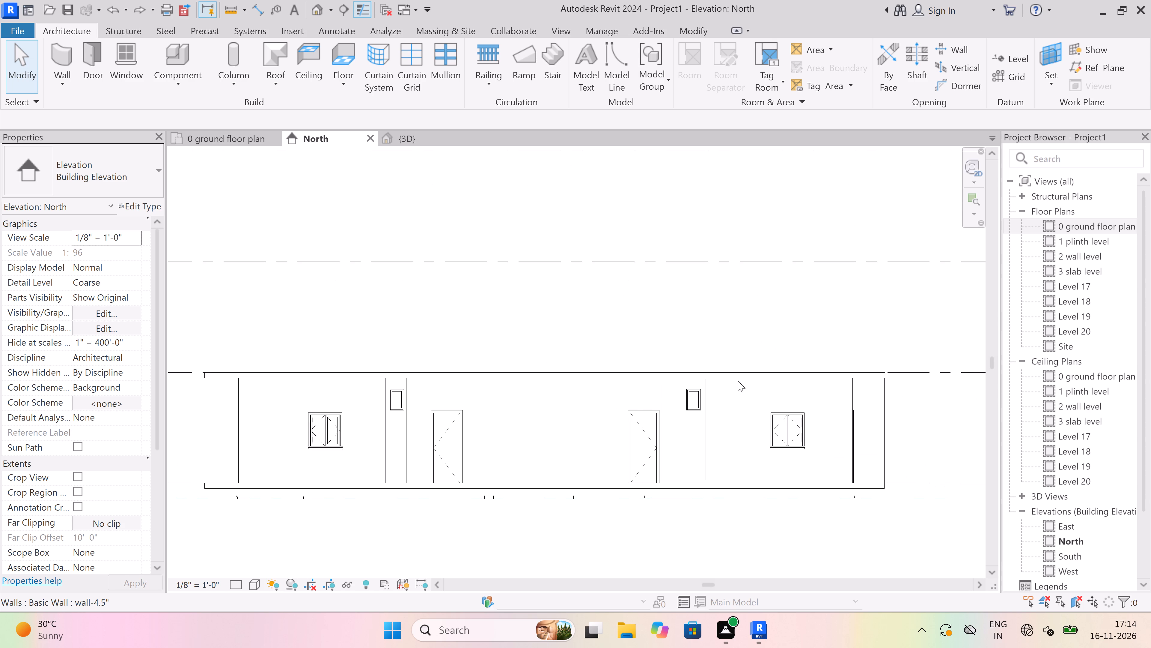
scroll(721, 382, "down", 5)
scroll(758, 395, "up", 3)
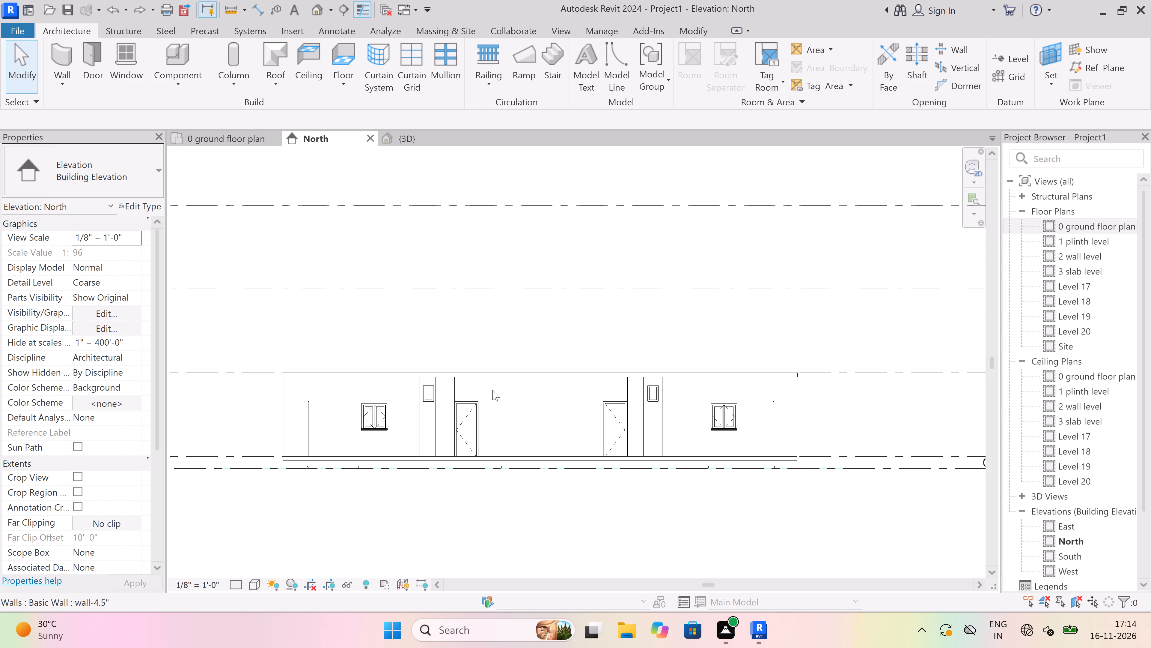
scroll(290, 389, "down", 4)
scroll(546, 370, "up", 2)
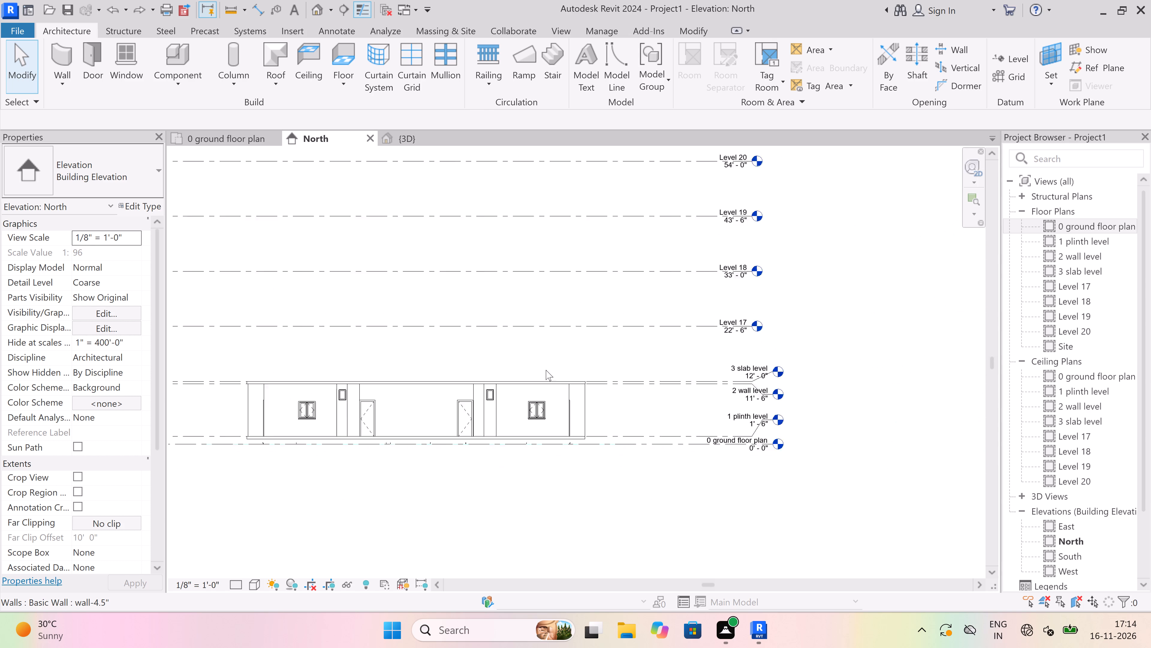
Examine the single-storey building and its levels in the 3D view, and check the 0 ground floor plan.
left_click_drag(410, 141, 409, 148)
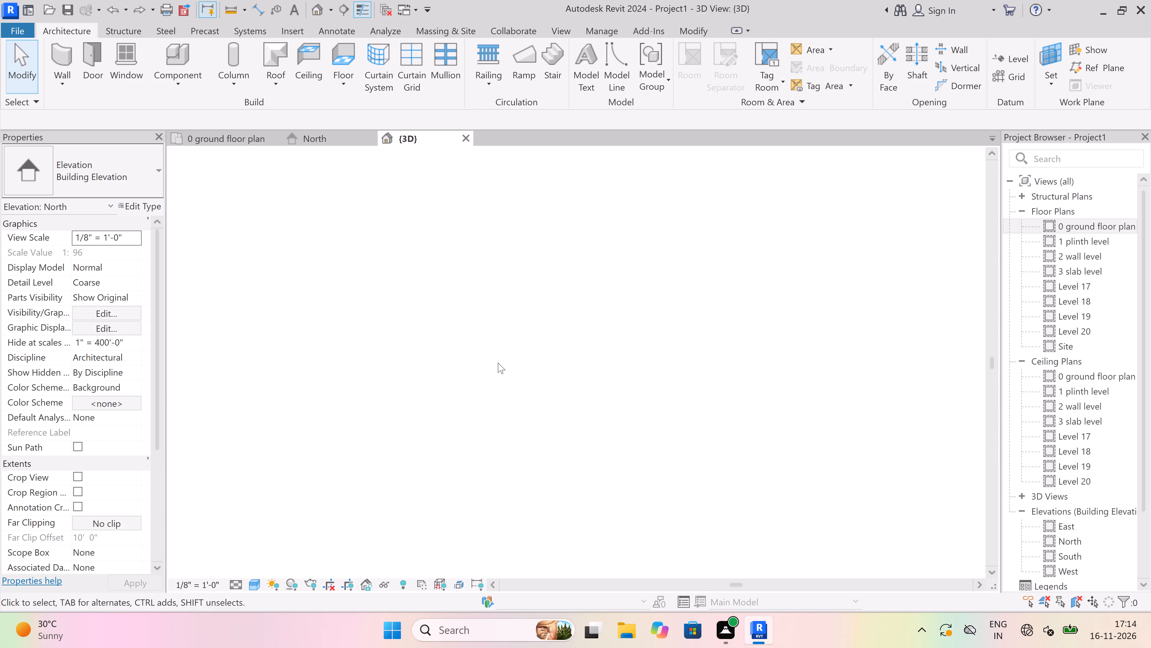
scroll(501, 368, "down", 4)
scroll(537, 392, "up", 3)
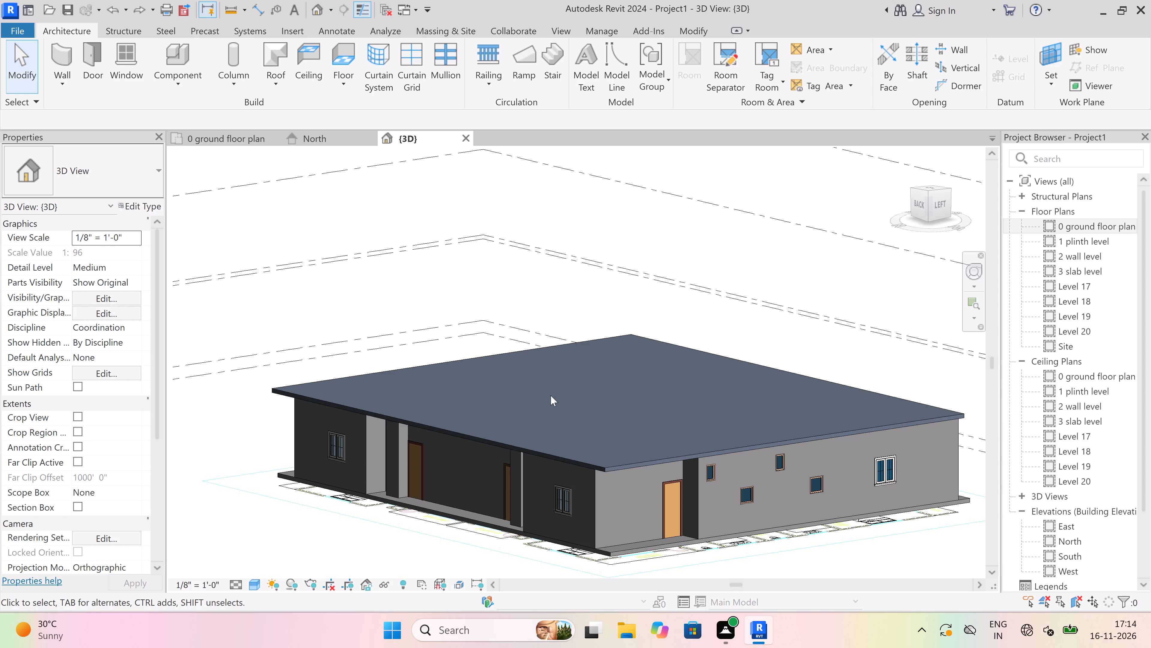
scroll(531, 352, "up", 1)
scroll(507, 417, "down", 5)
scroll(620, 466, "up", 2)
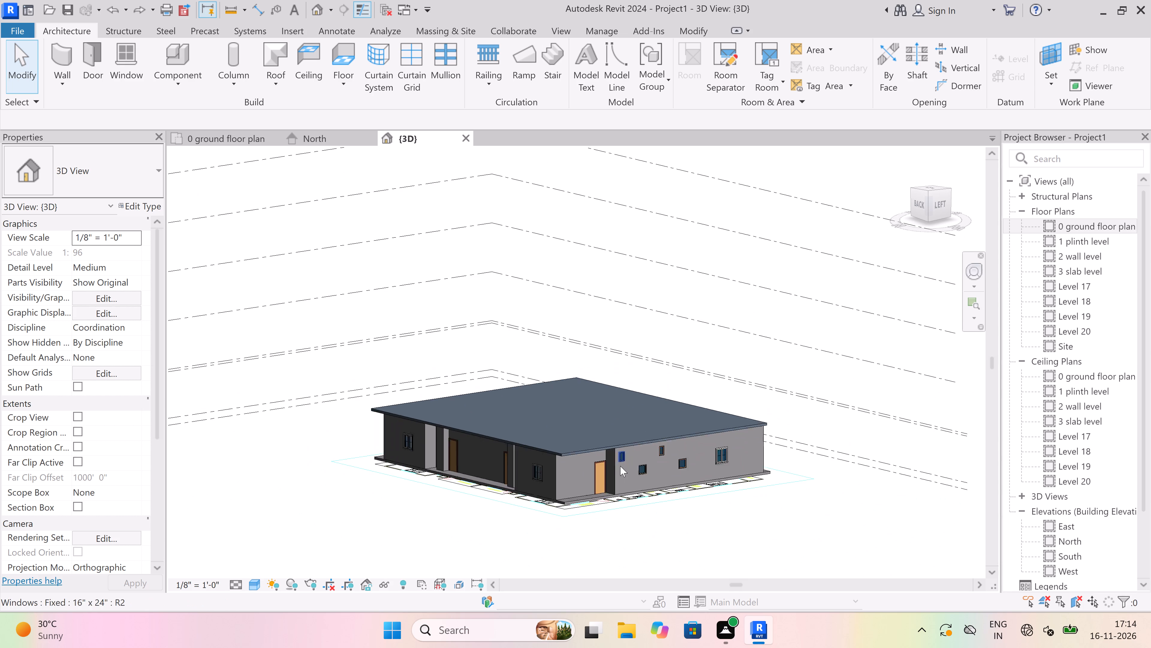
scroll(620, 466, "up", 3)
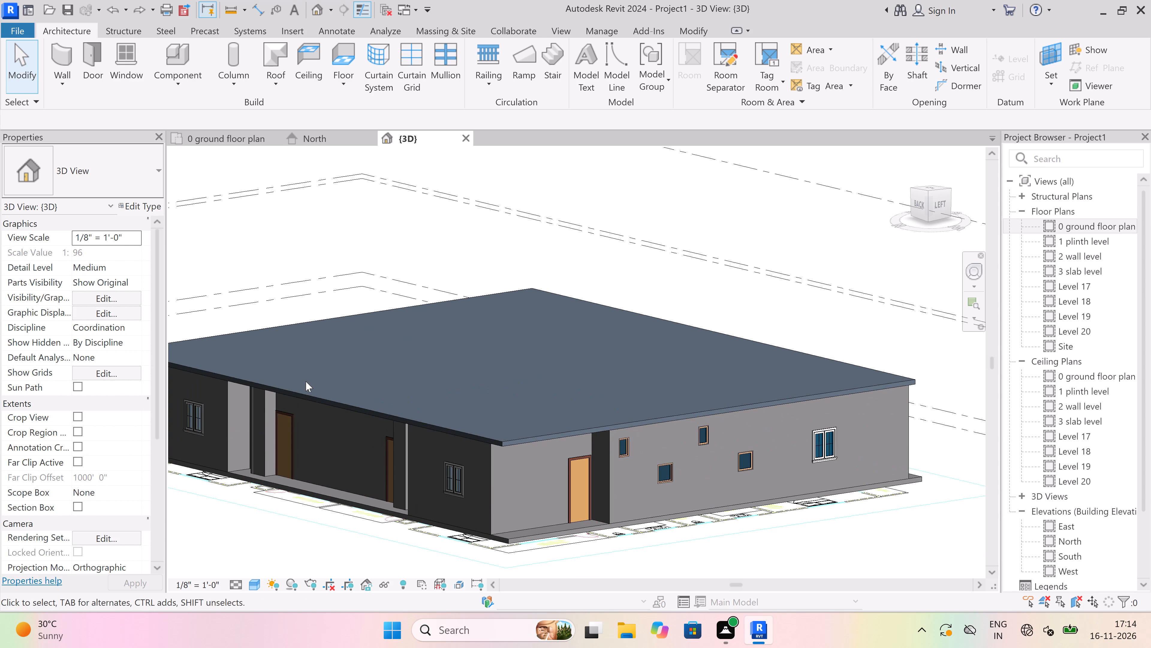
left_click(240, 139)
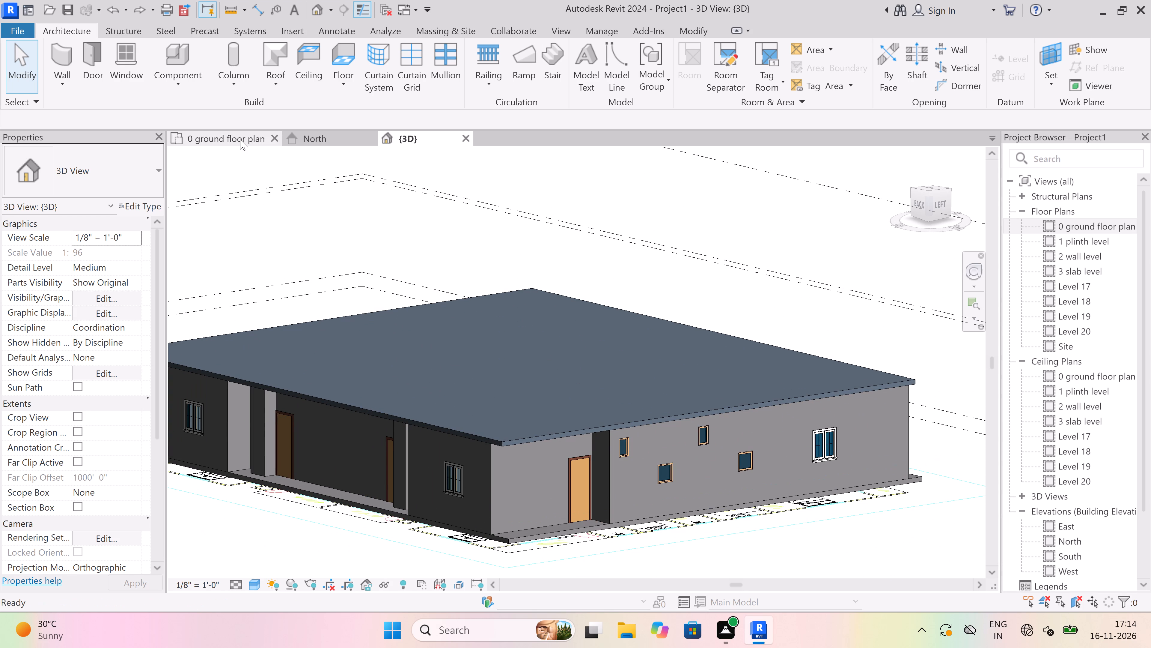
scroll(421, 377, "down", 5)
scroll(446, 363, "up", 4)
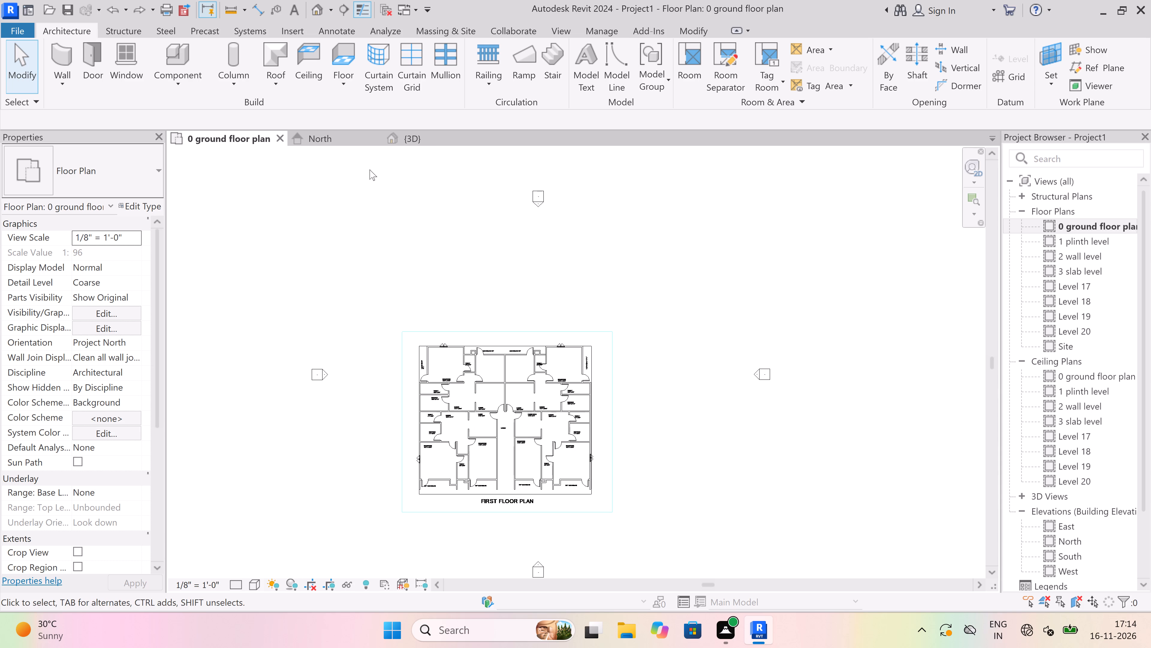
left_click(430, 140)
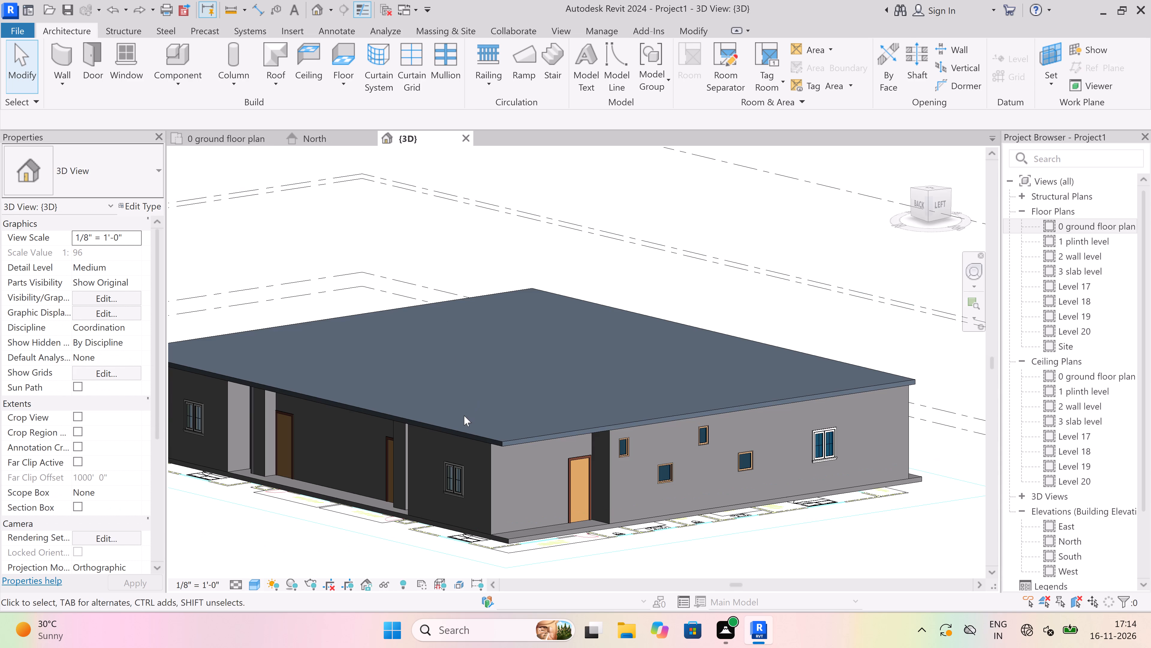
scroll(463, 424, "down", 5)
scroll(323, 442, "up", 4)
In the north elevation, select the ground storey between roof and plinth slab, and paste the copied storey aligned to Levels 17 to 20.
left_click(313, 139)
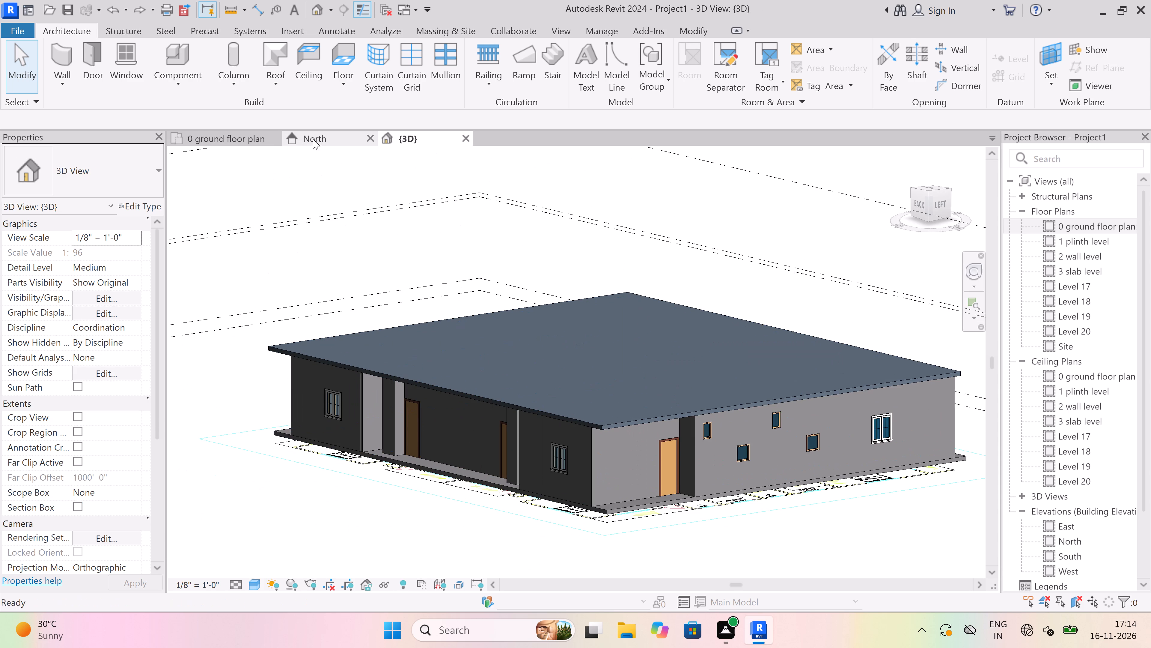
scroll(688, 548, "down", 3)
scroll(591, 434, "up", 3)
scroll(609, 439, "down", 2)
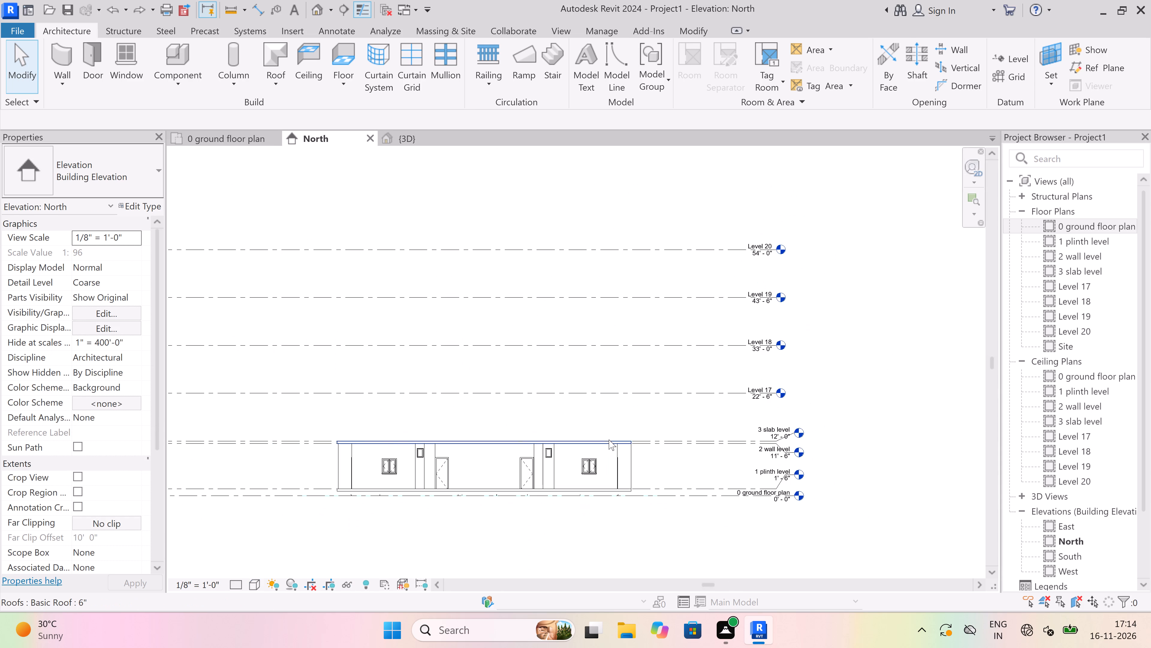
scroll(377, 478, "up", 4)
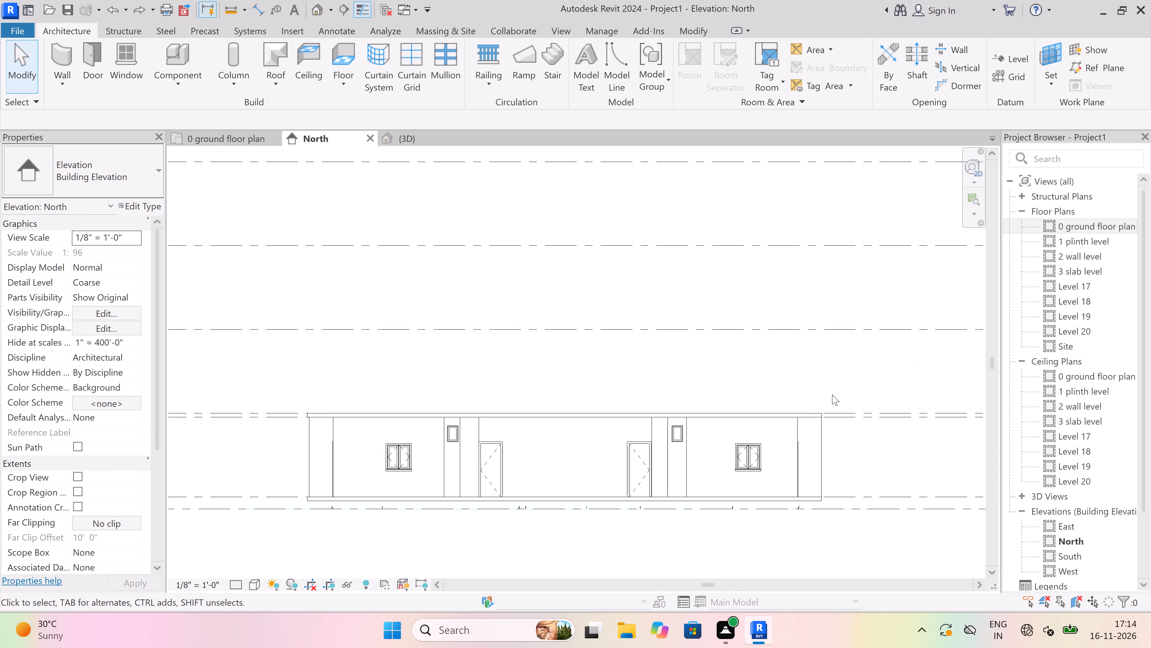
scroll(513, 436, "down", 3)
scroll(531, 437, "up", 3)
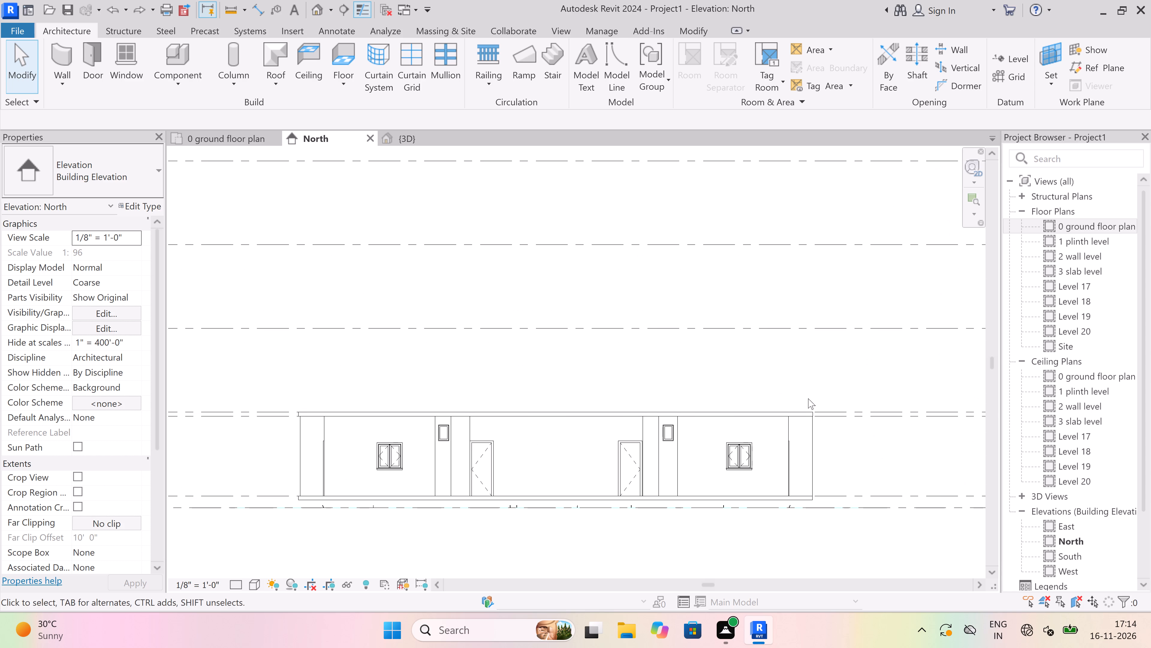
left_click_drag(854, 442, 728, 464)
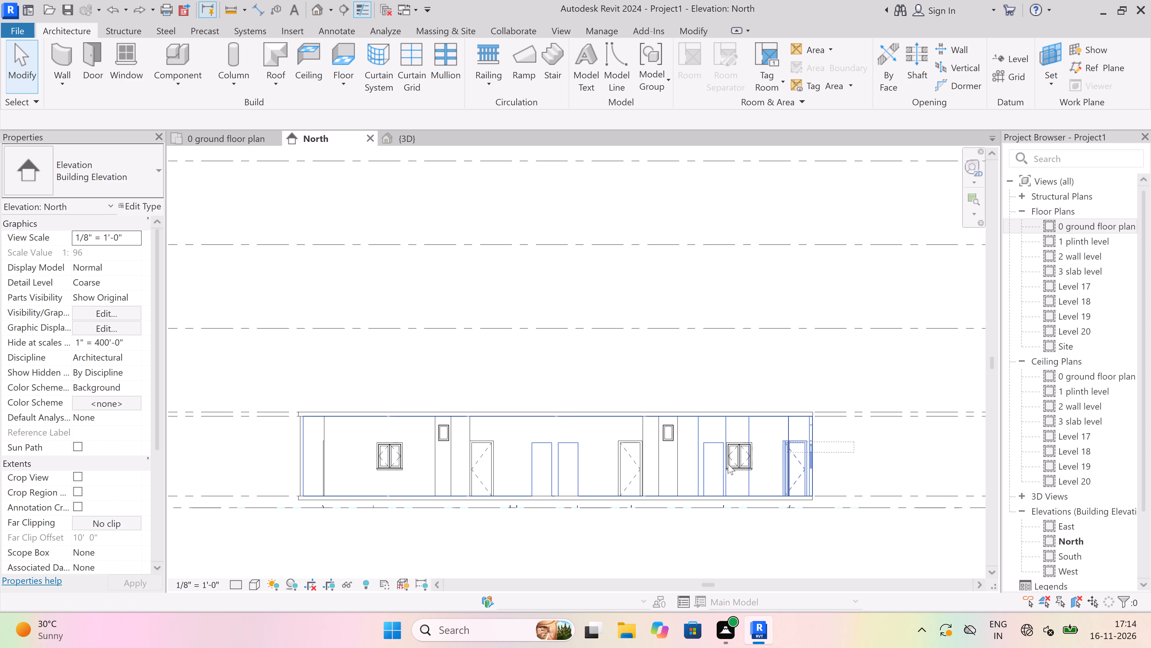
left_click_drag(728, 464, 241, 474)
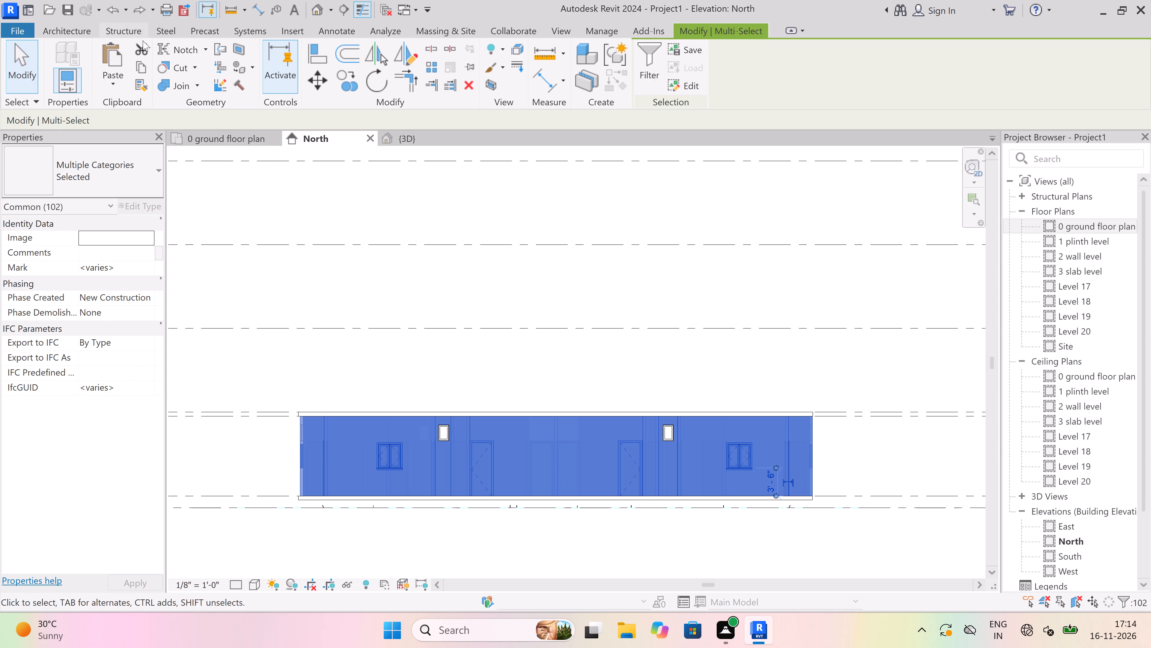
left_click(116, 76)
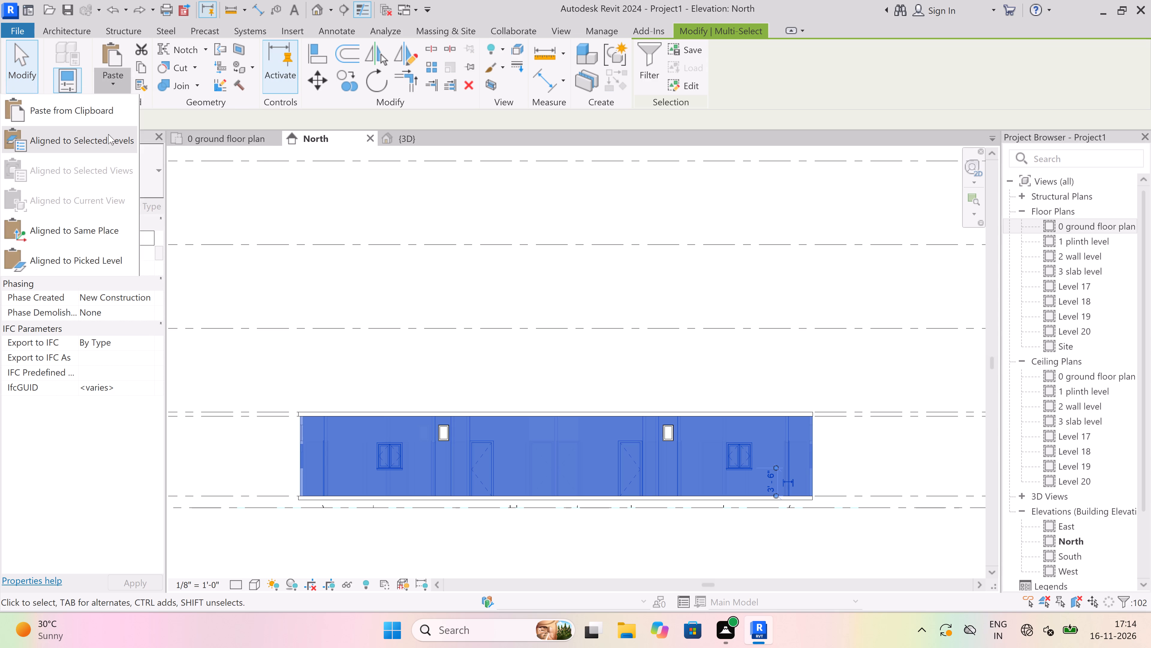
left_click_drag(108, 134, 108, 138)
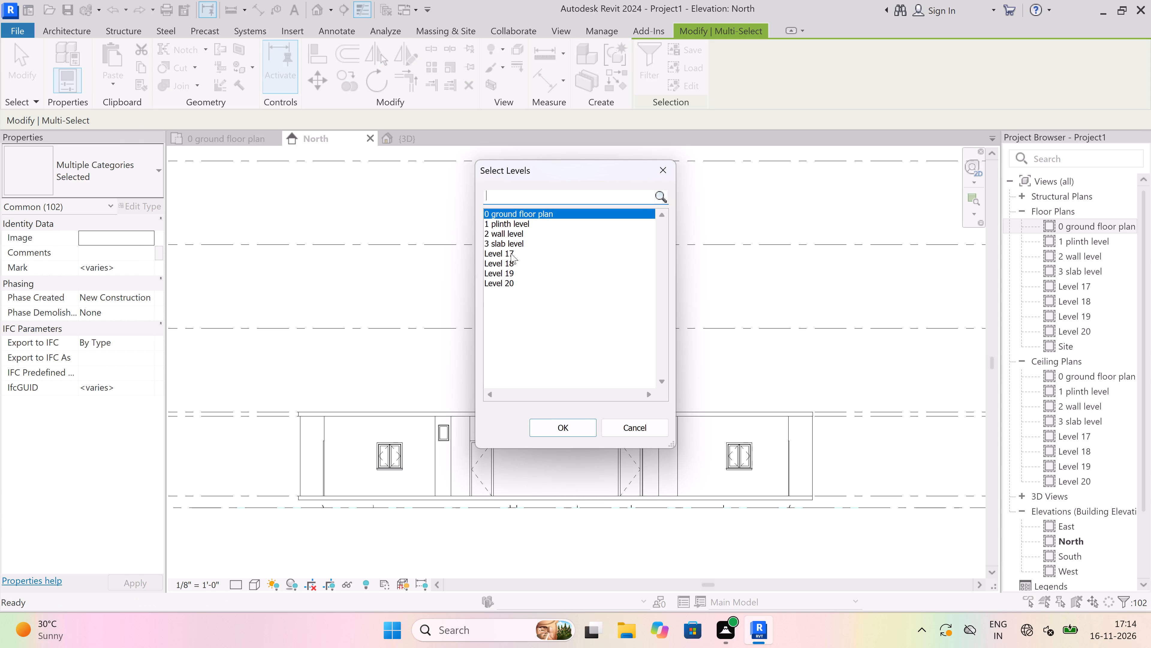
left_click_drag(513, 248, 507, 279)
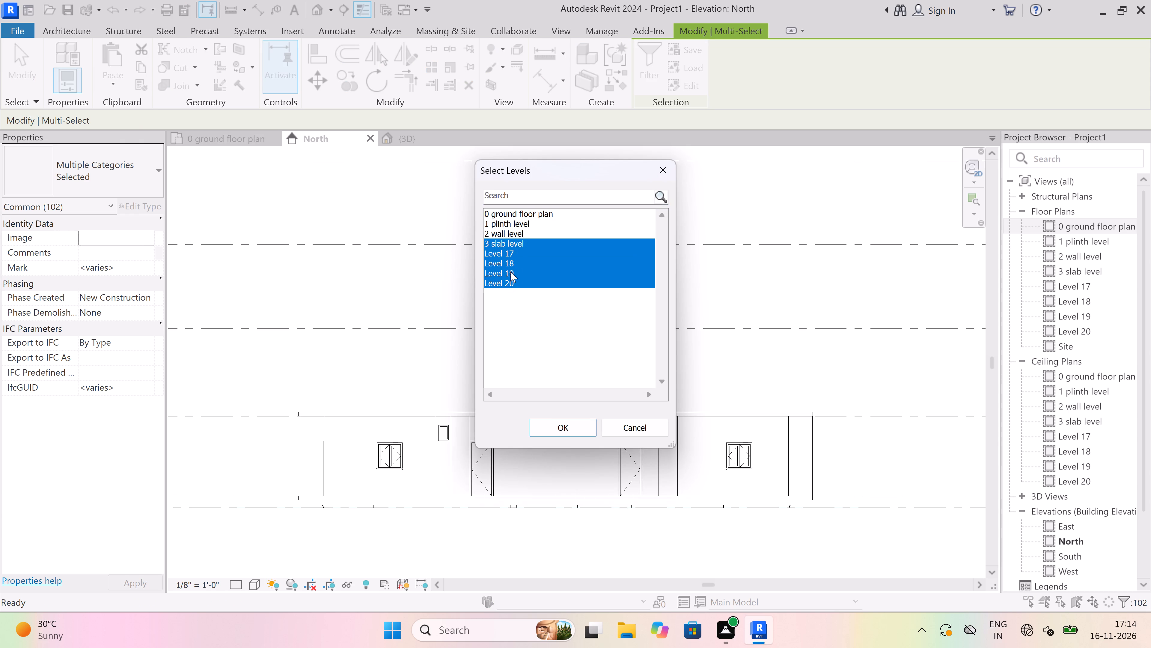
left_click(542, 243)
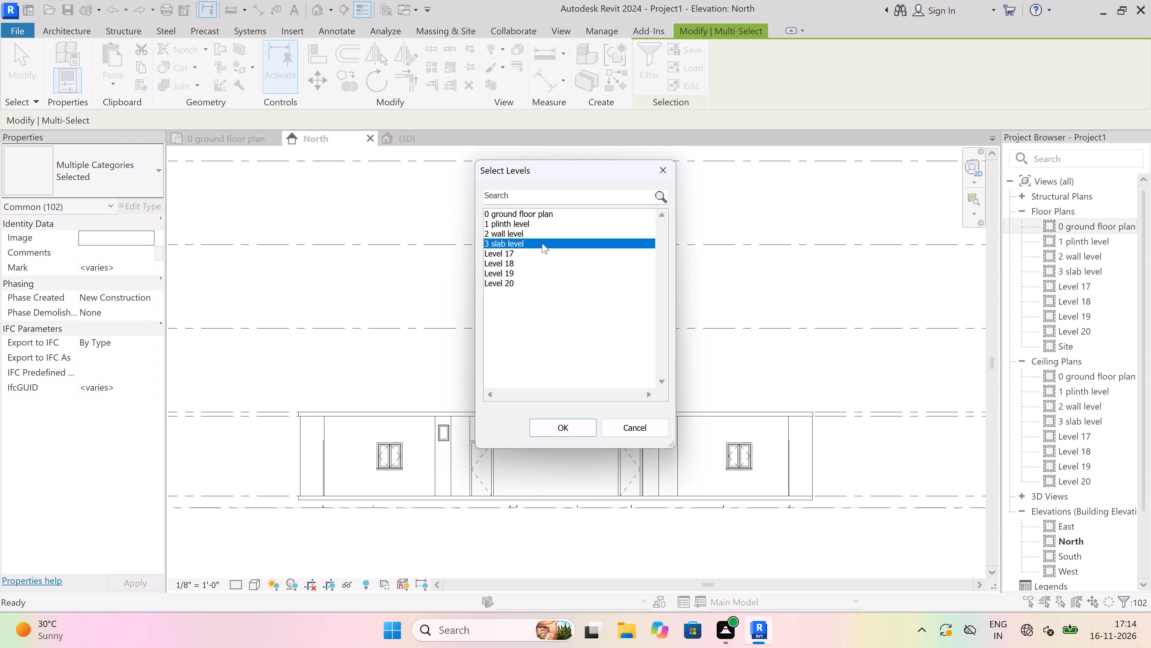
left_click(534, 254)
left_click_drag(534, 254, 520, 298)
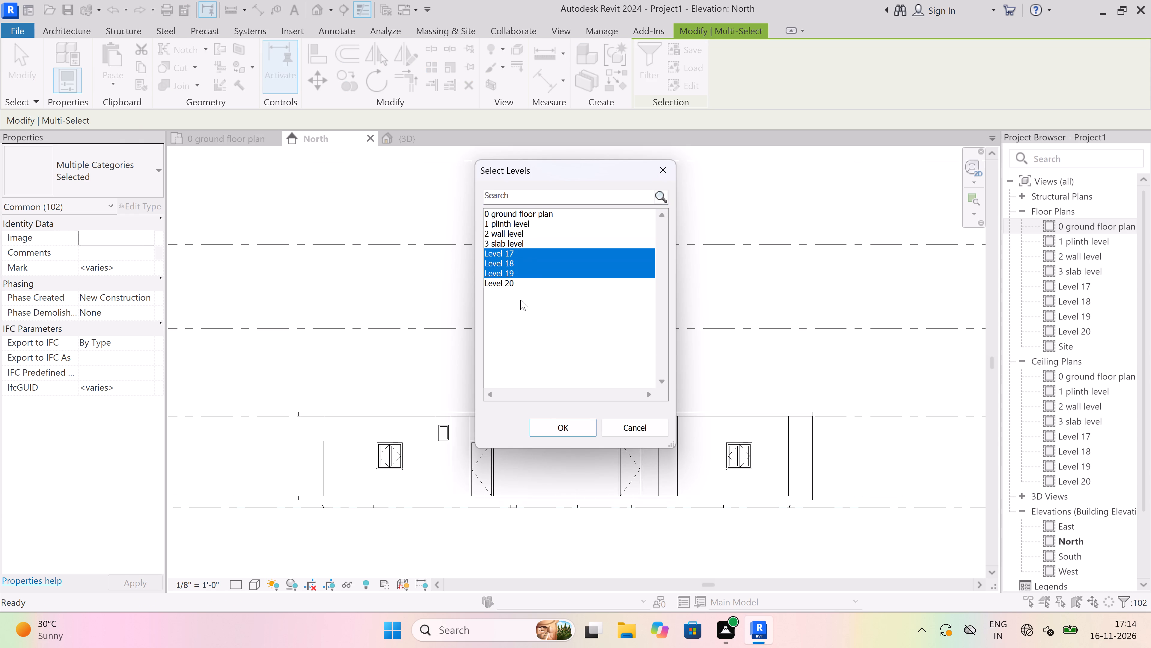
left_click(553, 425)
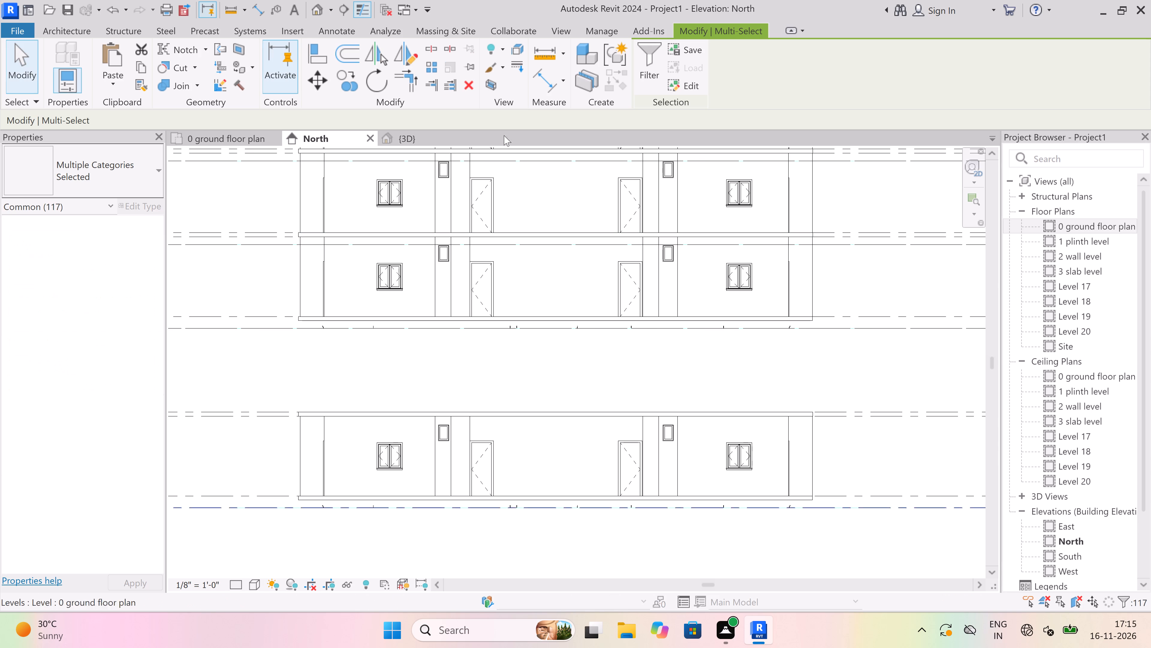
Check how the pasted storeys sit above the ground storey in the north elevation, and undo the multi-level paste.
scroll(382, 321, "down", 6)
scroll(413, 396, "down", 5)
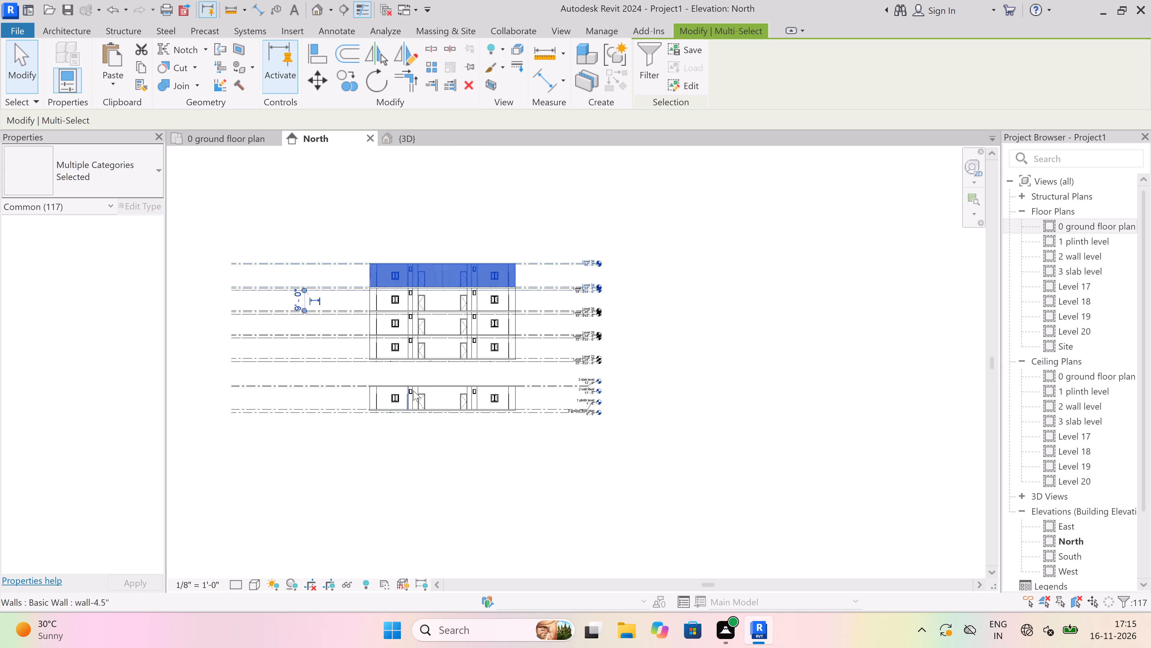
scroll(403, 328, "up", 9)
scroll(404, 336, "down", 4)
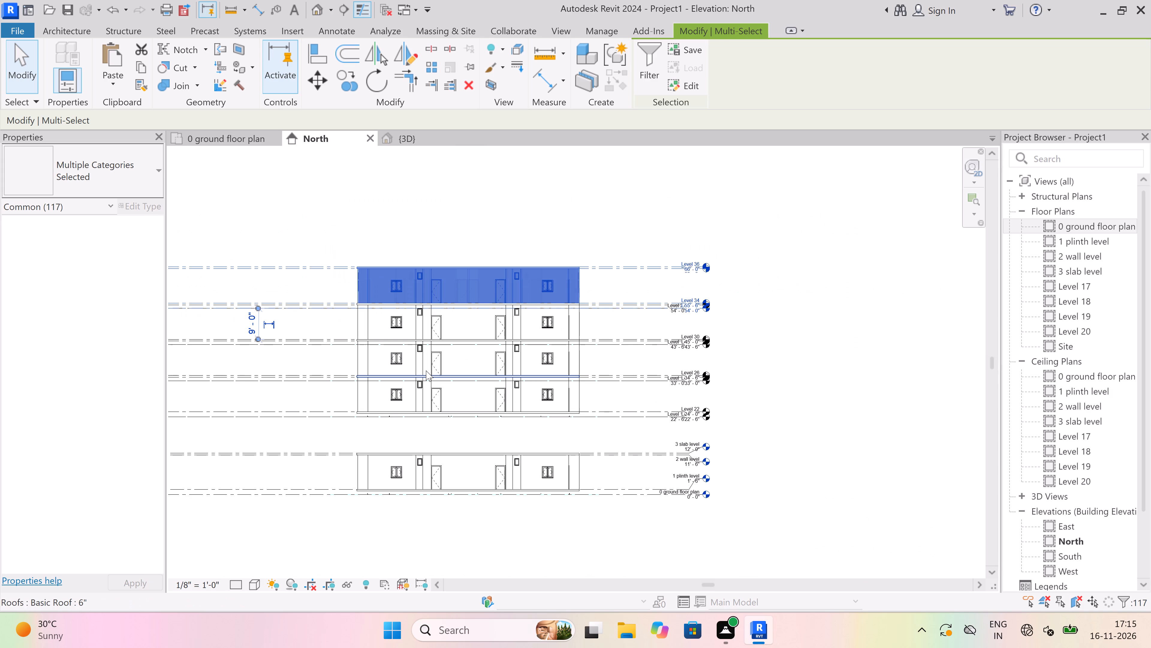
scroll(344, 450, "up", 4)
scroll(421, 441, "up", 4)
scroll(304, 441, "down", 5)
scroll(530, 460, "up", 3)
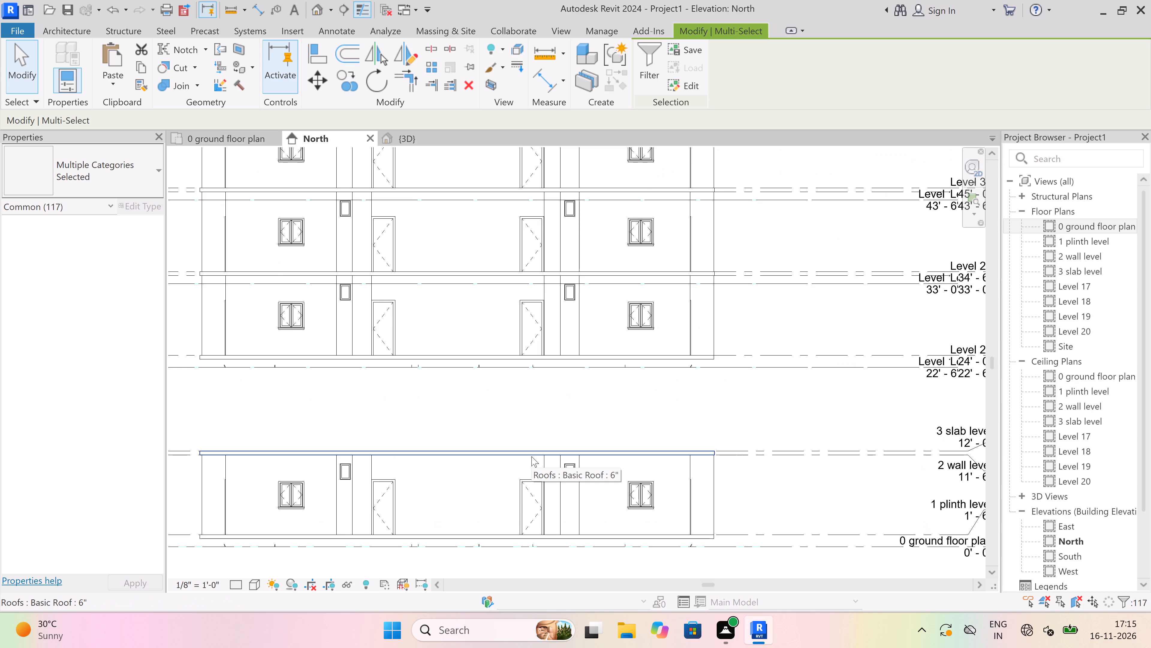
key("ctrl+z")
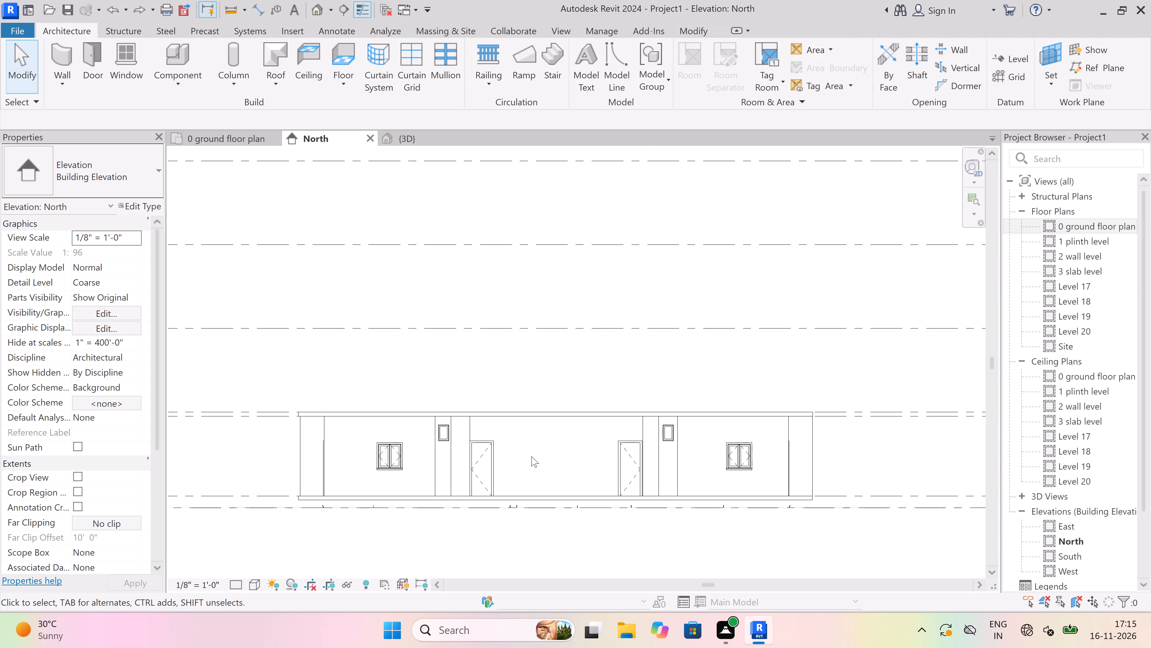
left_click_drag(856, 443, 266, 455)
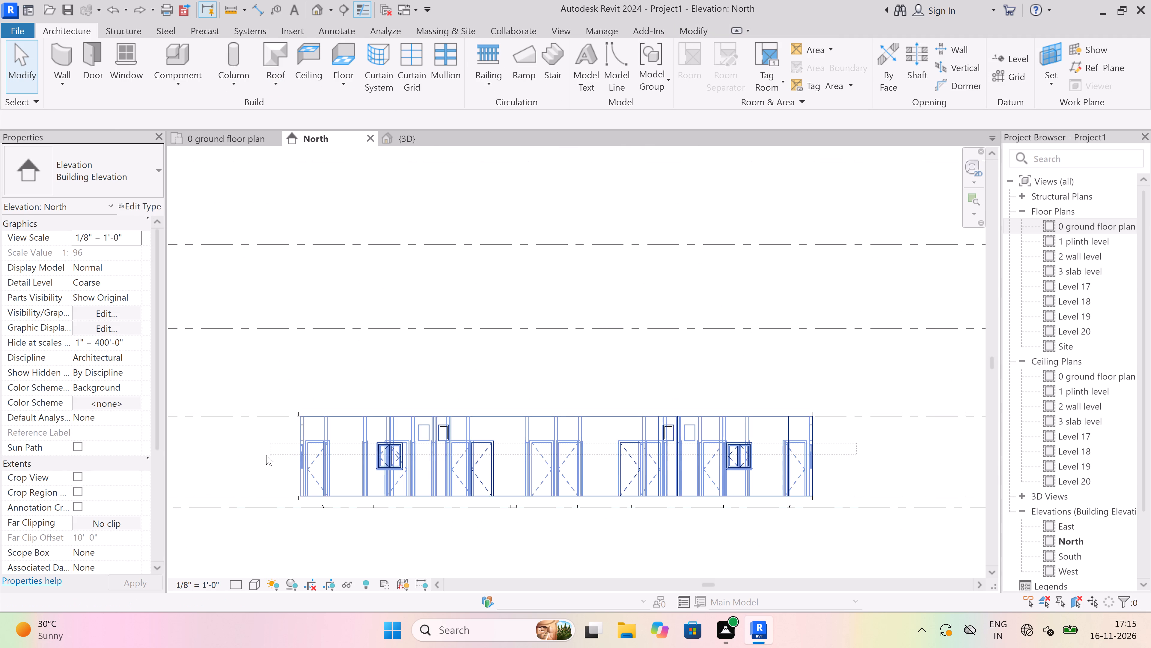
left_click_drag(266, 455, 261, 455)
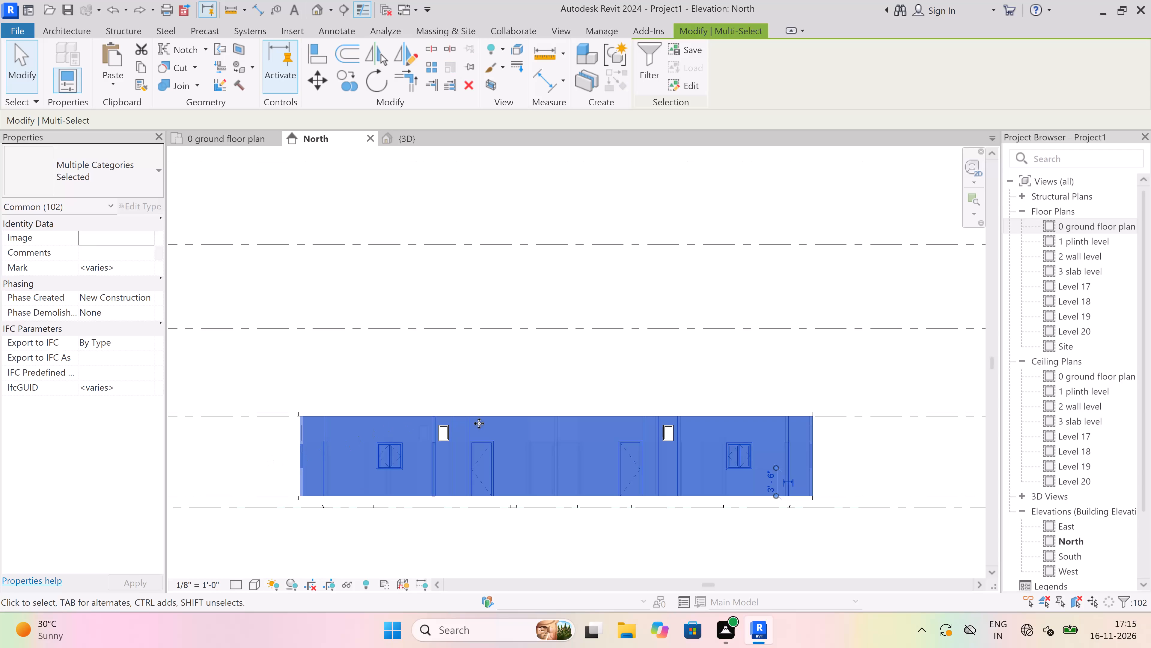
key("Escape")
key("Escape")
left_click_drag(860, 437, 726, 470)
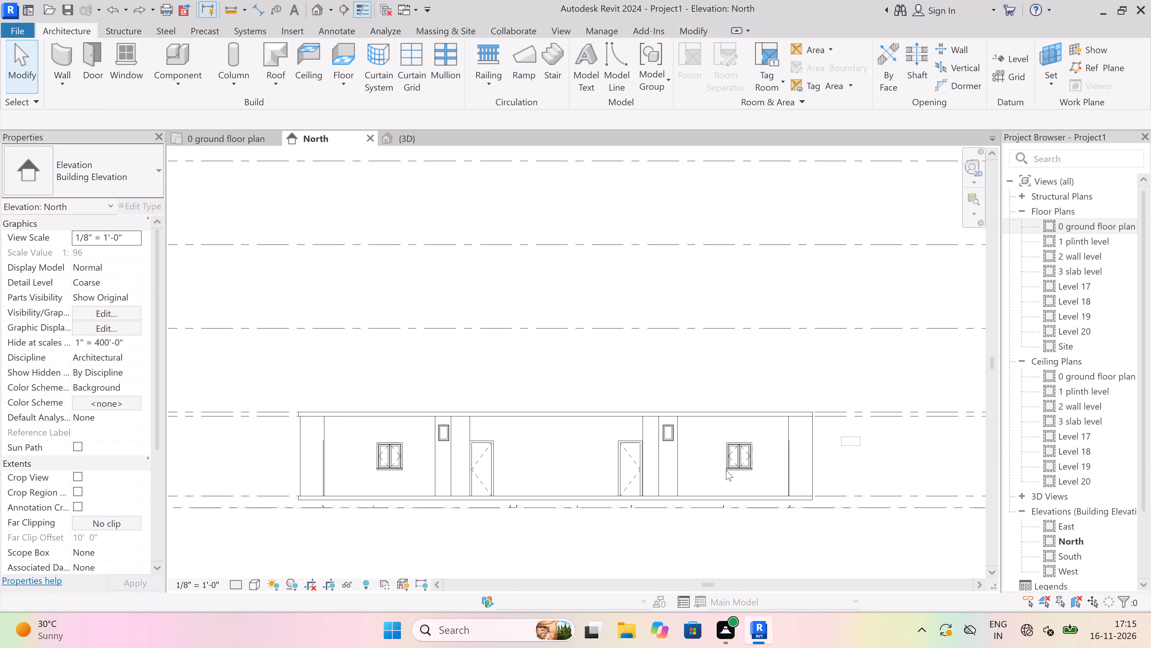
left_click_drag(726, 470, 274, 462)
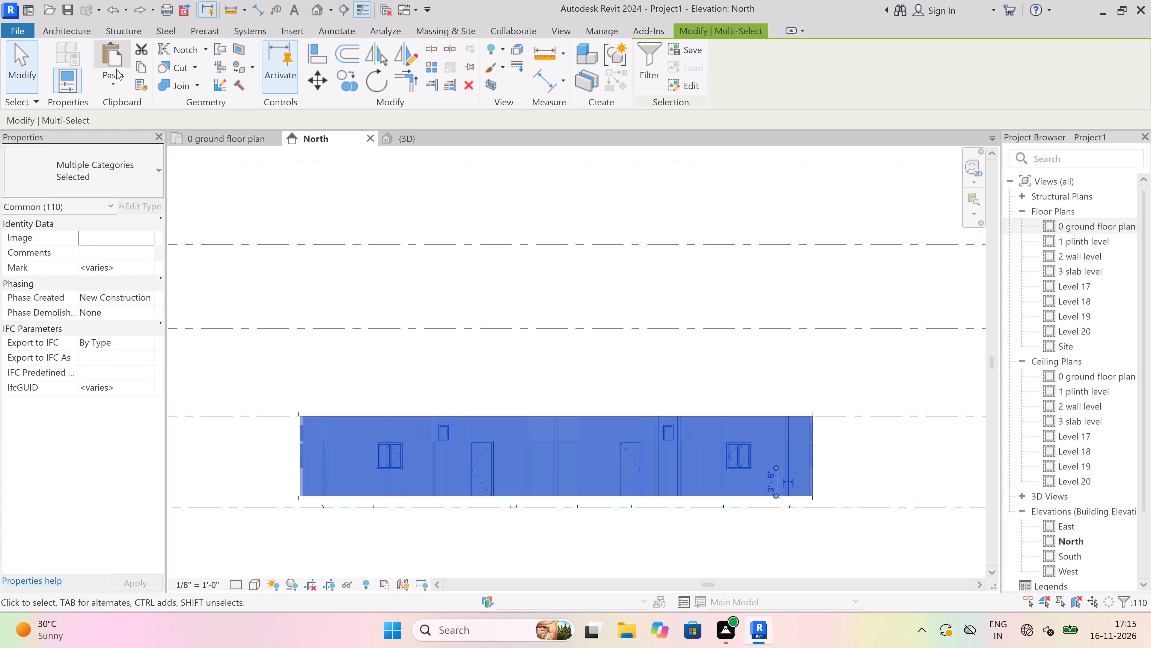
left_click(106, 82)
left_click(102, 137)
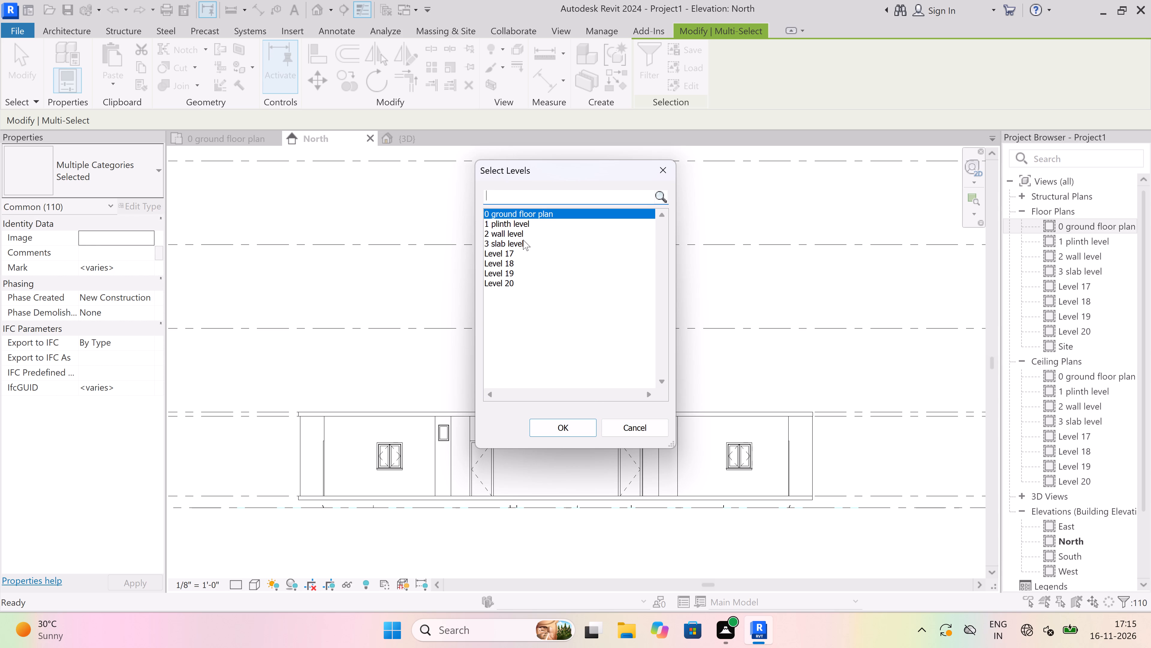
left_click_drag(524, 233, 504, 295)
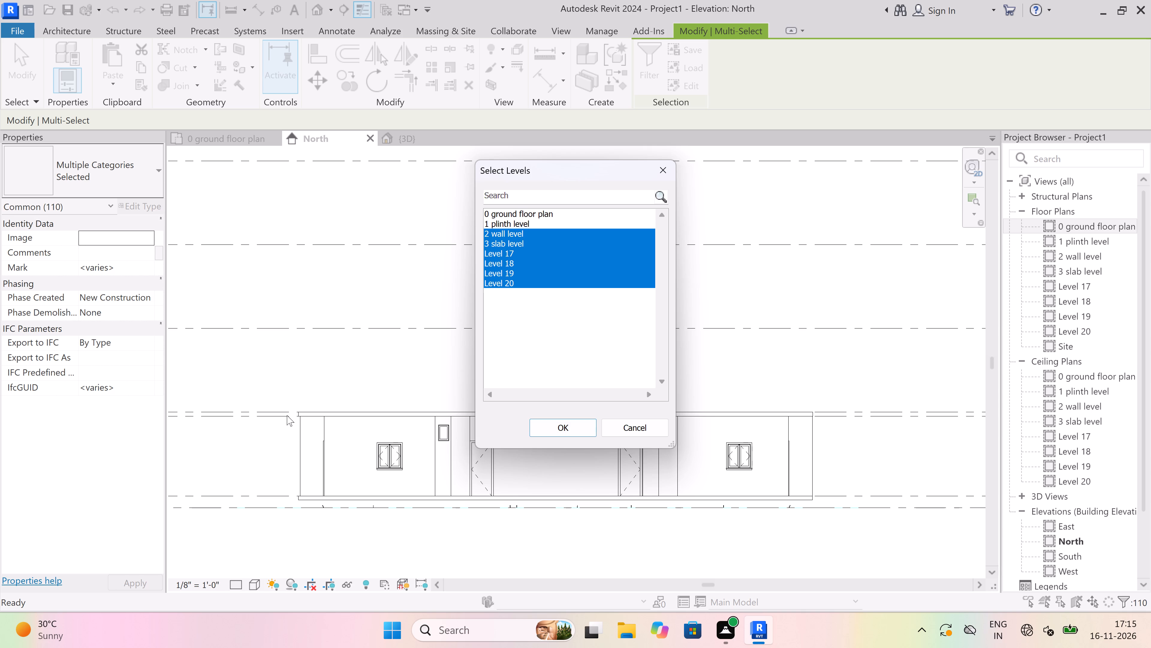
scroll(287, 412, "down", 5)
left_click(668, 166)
Examine the levels beside the building and how the roof slab sits between them in the north elevation.
scroll(449, 500, "down", 5)
scroll(708, 469, "up", 6)
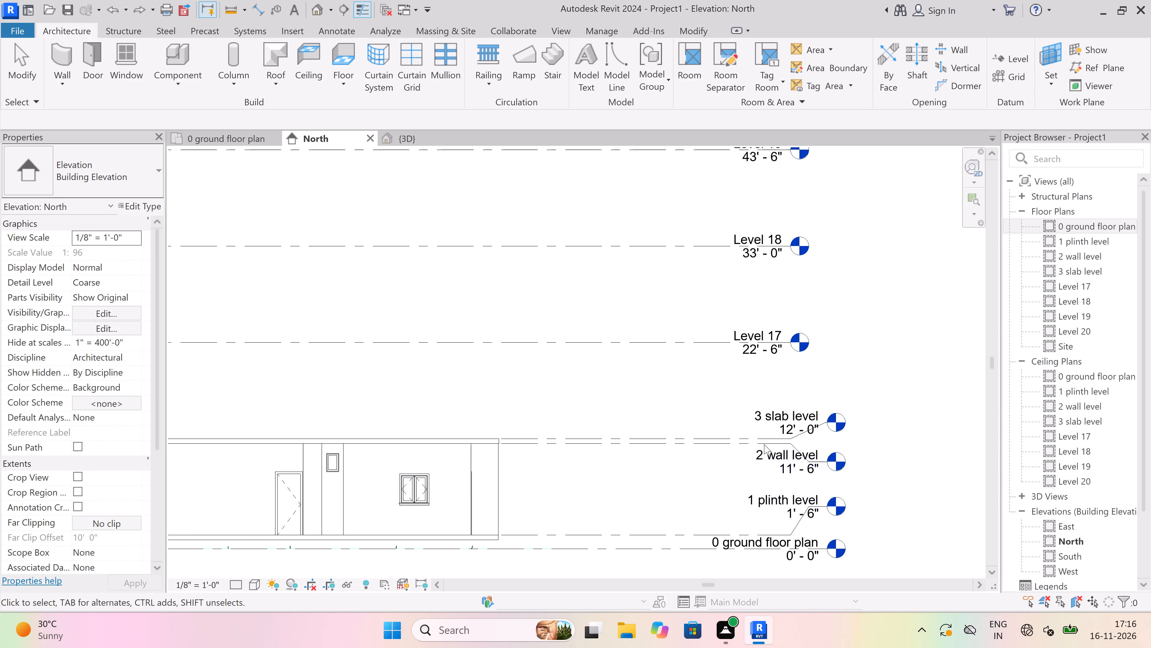
scroll(769, 438, "up", 5)
scroll(635, 372, "down", 5)
scroll(736, 486, "up", 4)
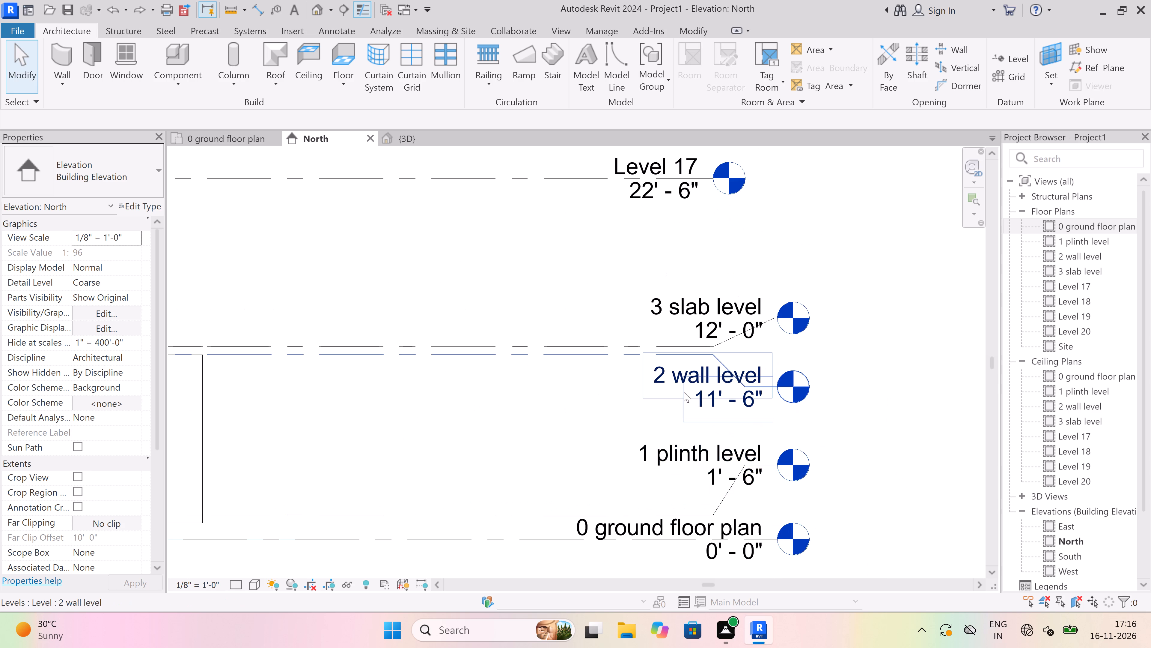
scroll(536, 364, "down", 4)
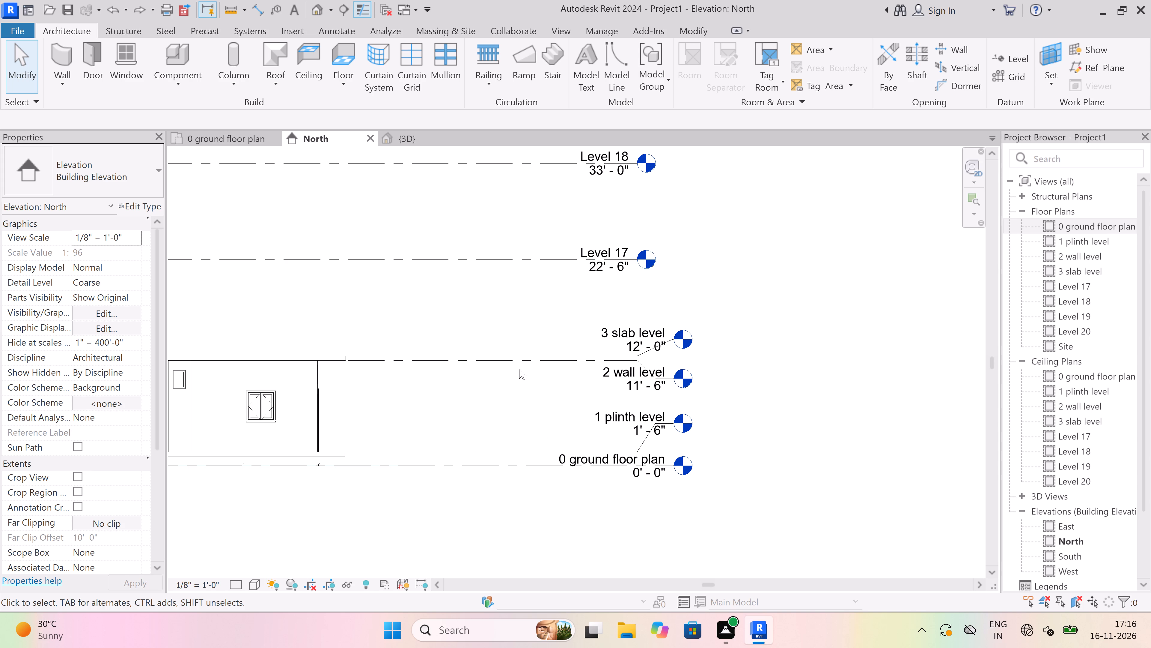
scroll(443, 399, "down", 9)
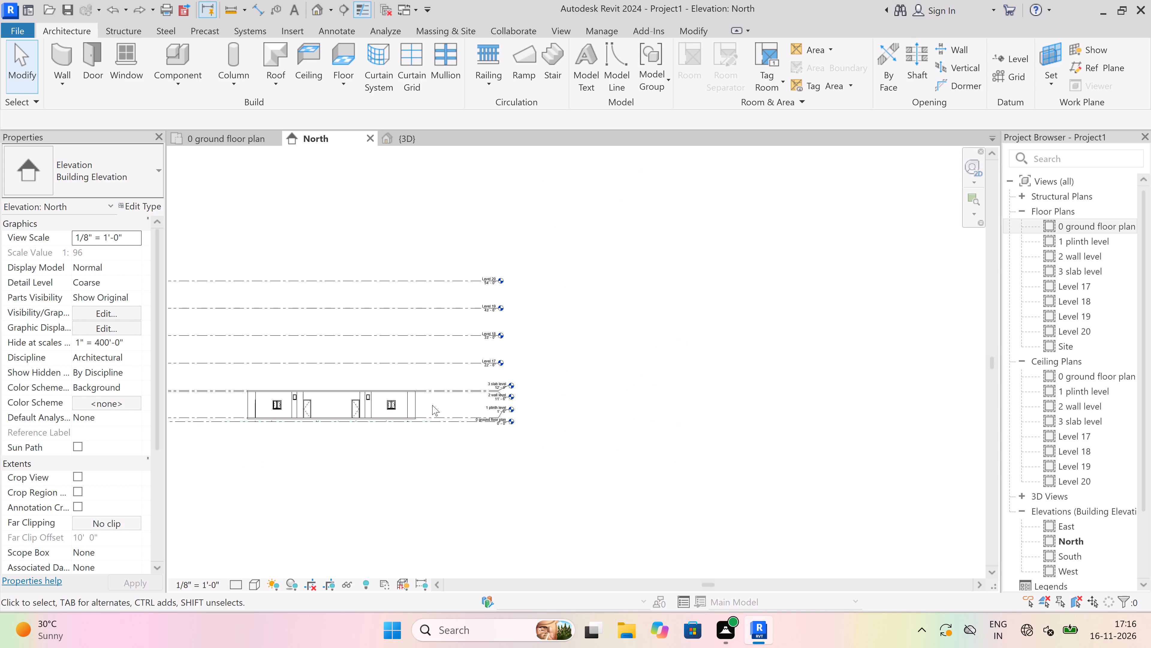
scroll(430, 405, "up", 5)
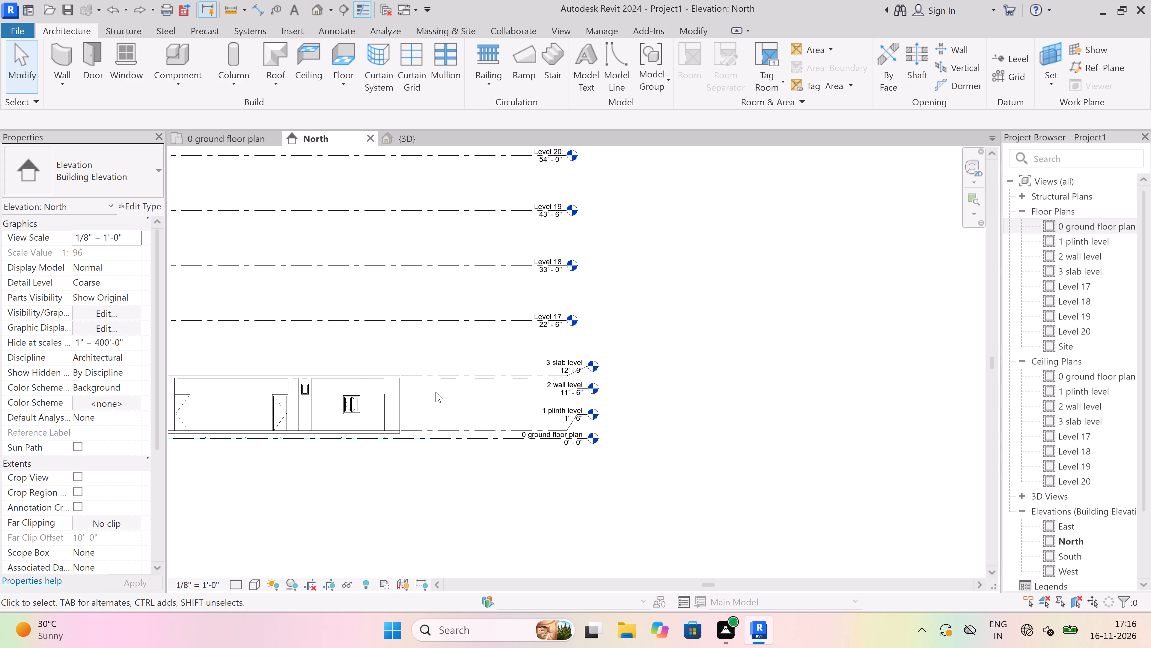
scroll(415, 370, "up", 7)
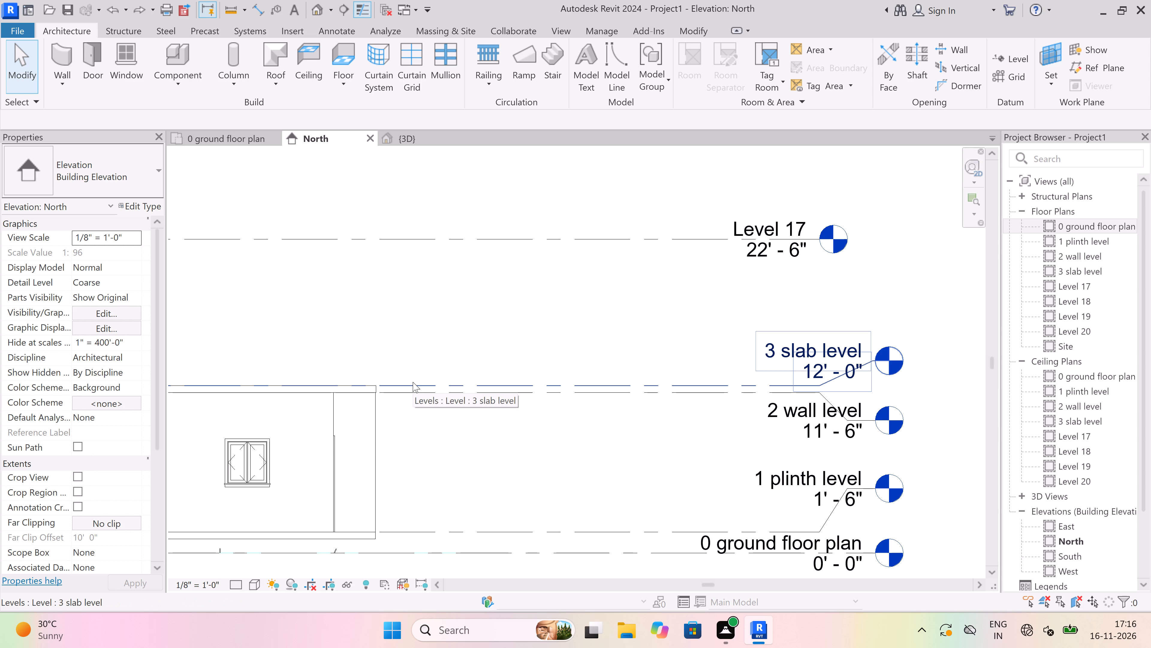
scroll(614, 447, "down", 3)
scroll(422, 404, "up", 2)
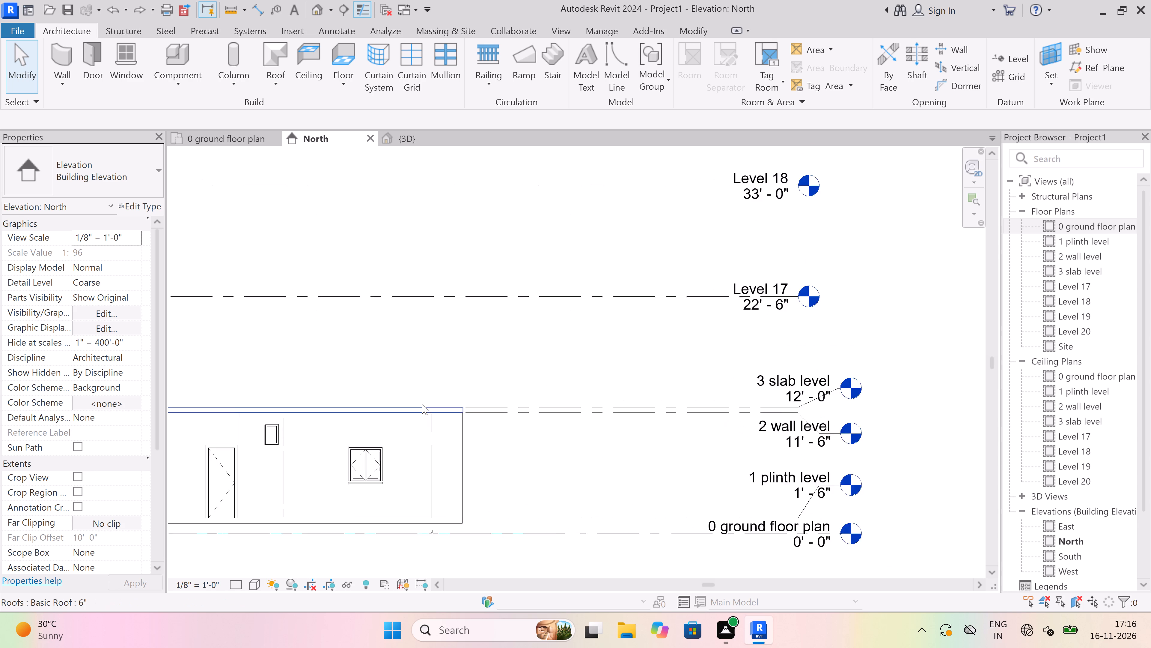
scroll(422, 404, "up", 1)
left_click(431, 414)
scroll(650, 440, "down", 5)
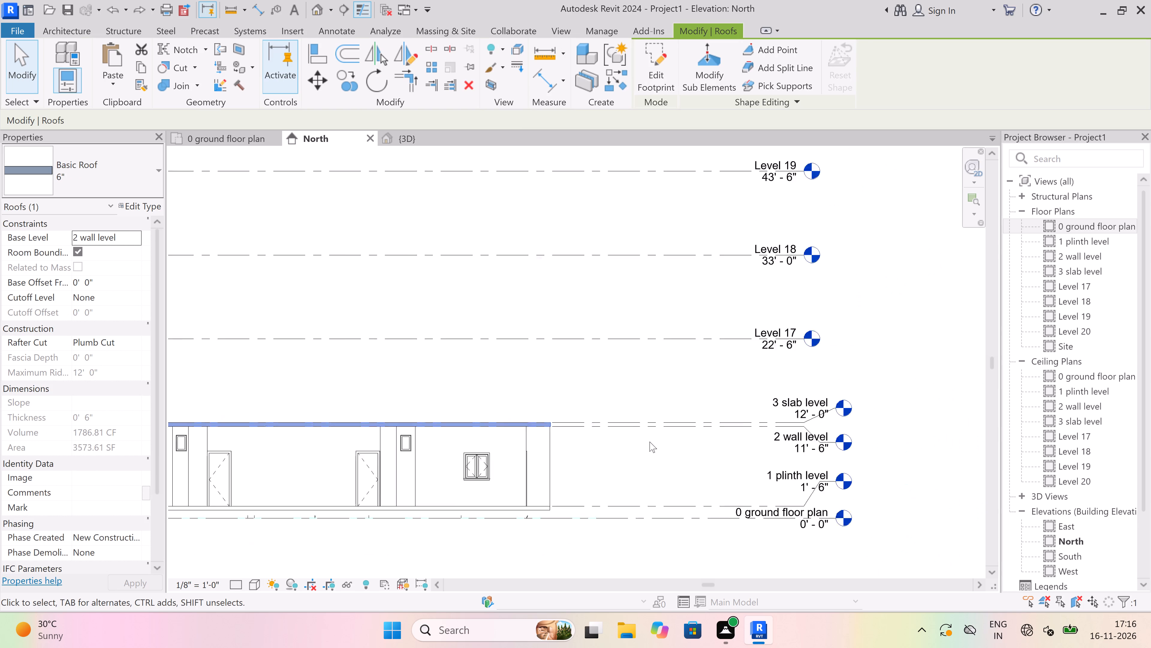
scroll(650, 442, "down", 4)
scroll(391, 453, "up", 8)
scroll(375, 430, "up", 2)
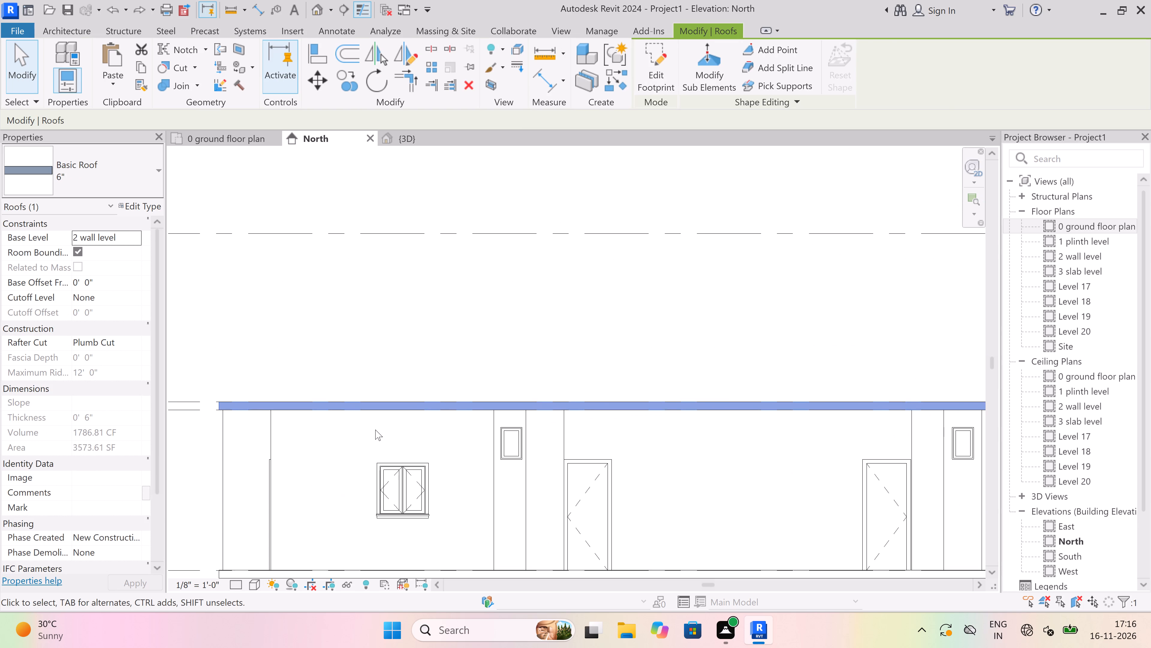
scroll(374, 429, "down", 1)
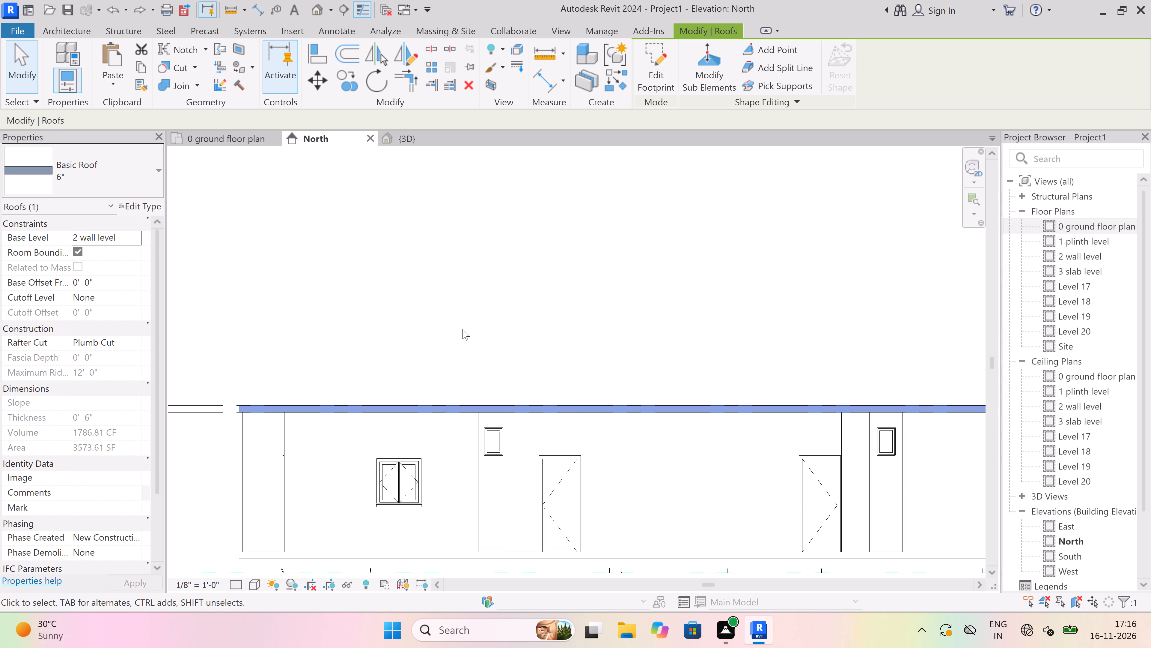
key("Escape")
Delete Levels 17, 18, 19 and 20 above the building, together with their associated views.
scroll(441, 379, "down", 14)
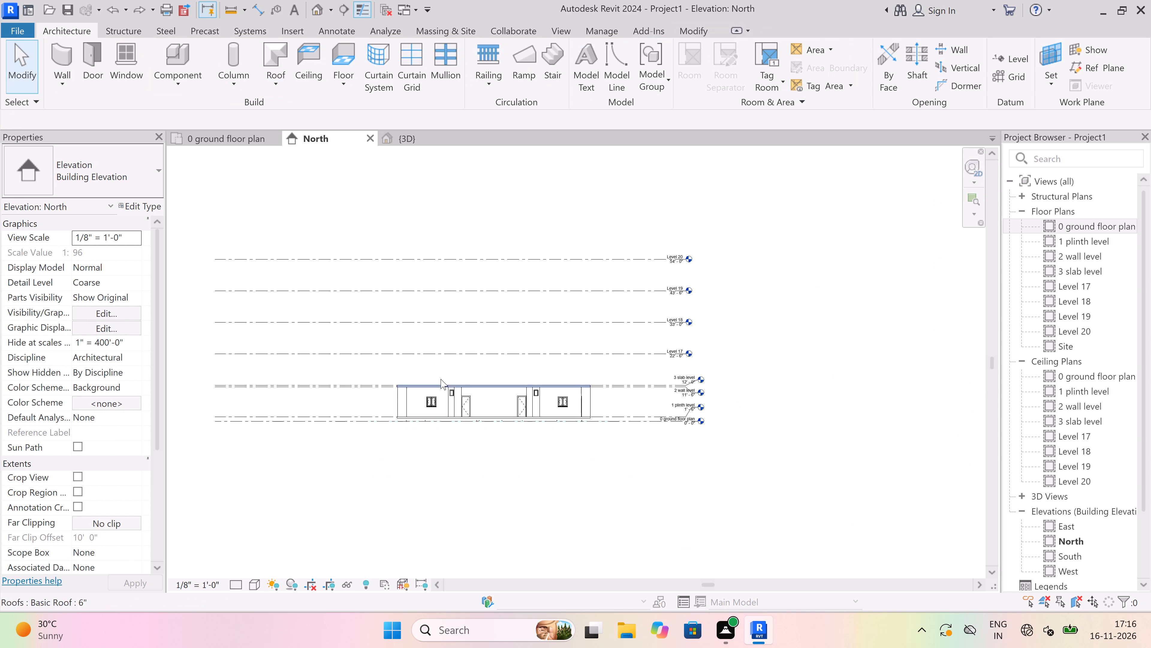
scroll(441, 379, "down", 2)
scroll(474, 279, "up", 3)
left_click_drag(531, 309, 462, 419)
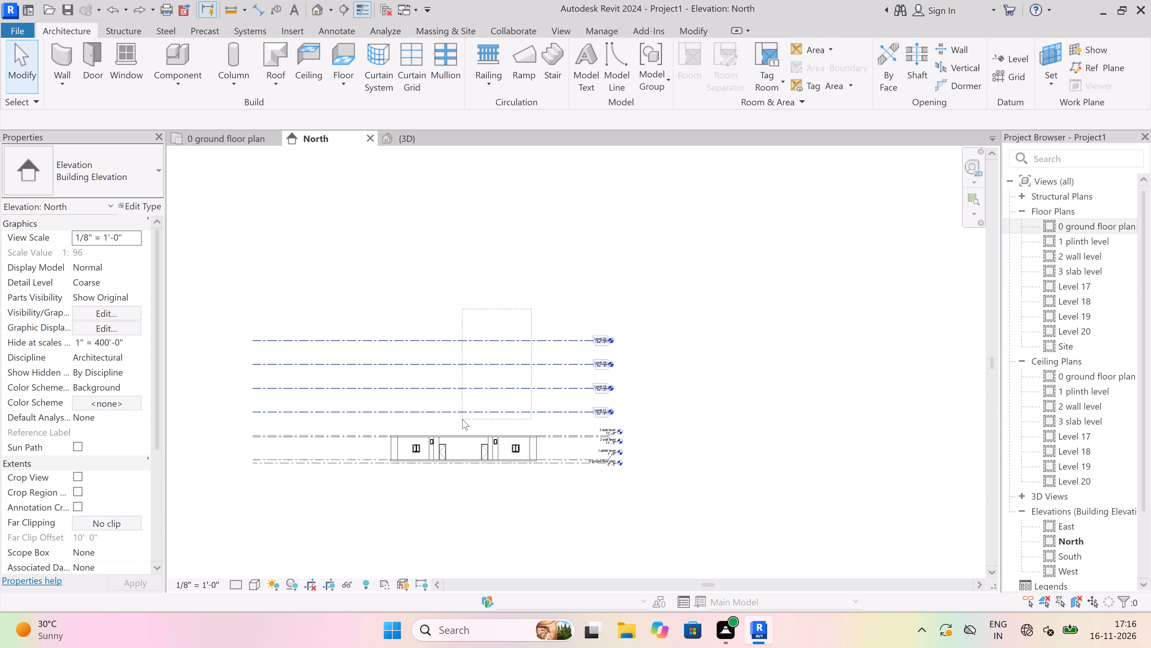
left_click_drag(462, 419, 461, 421)
key("Delete")
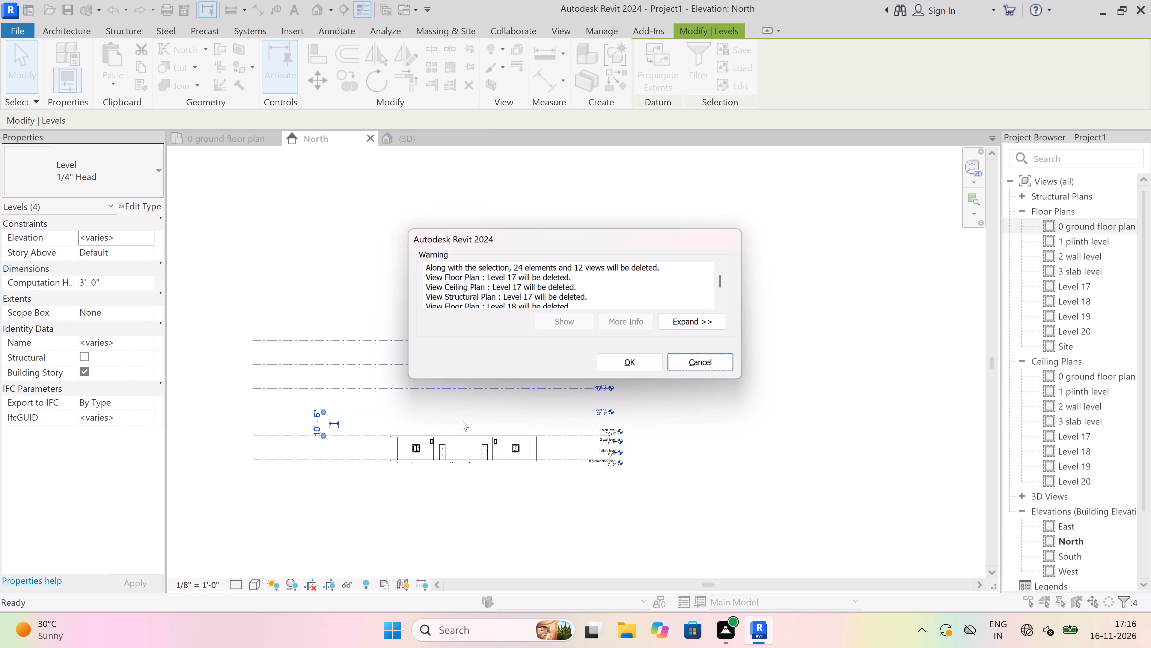
left_click(634, 358)
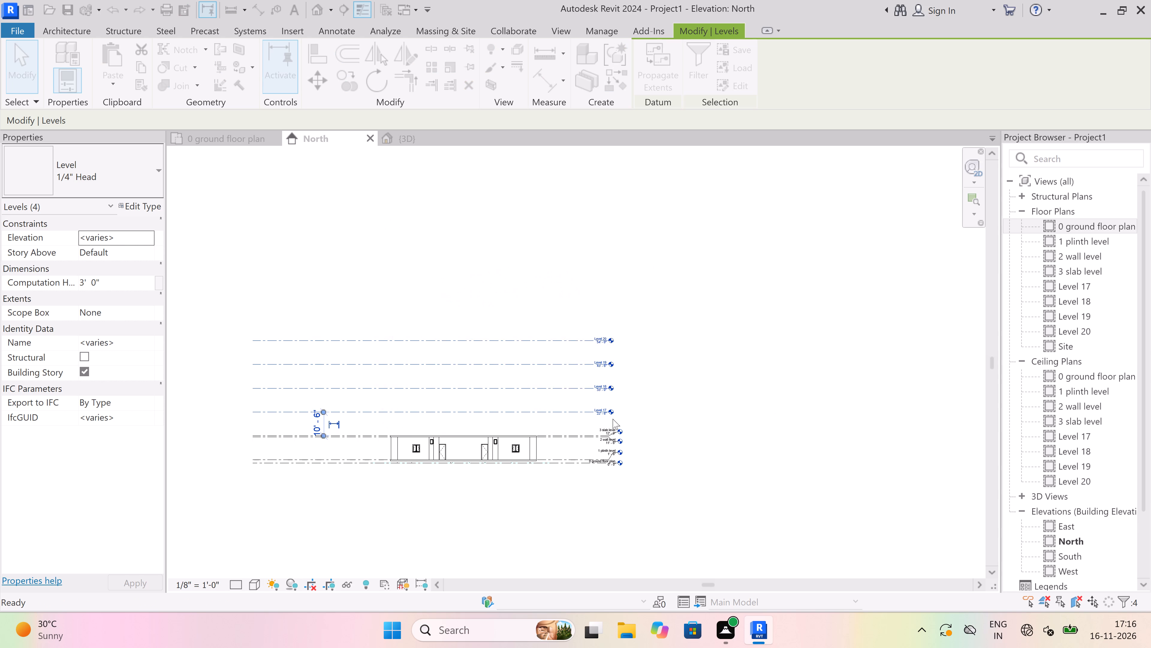
key("Escape")
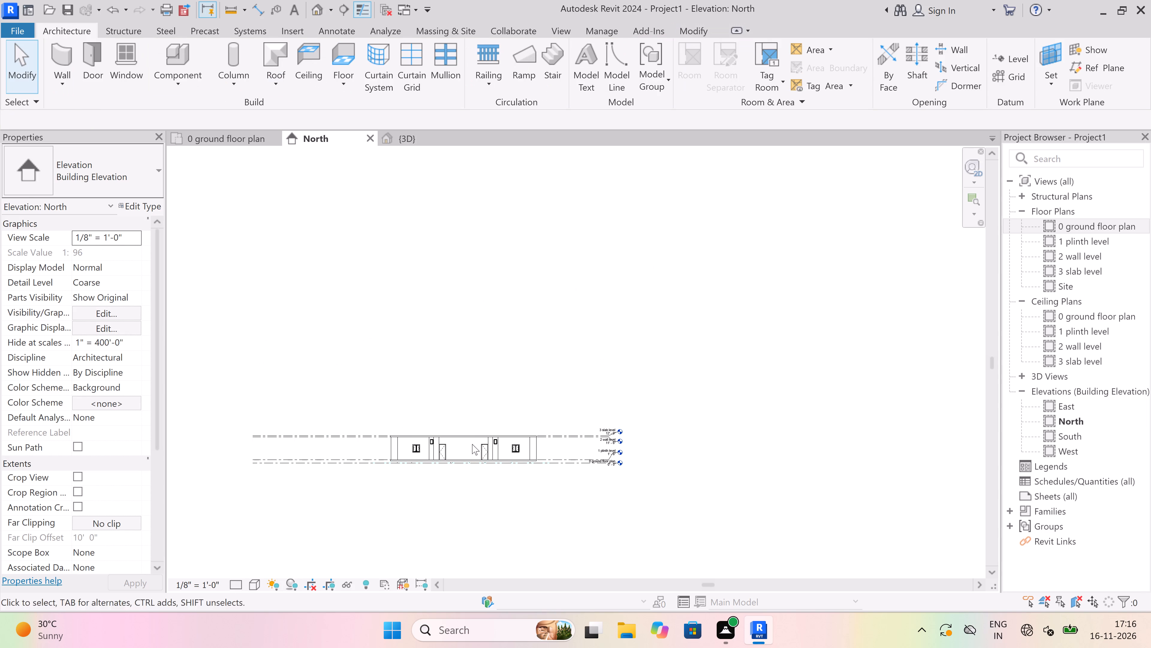
scroll(466, 430, "up", 5)
key("Escape")
scroll(468, 428, "up", 4)
scroll(472, 425, "down", 4)
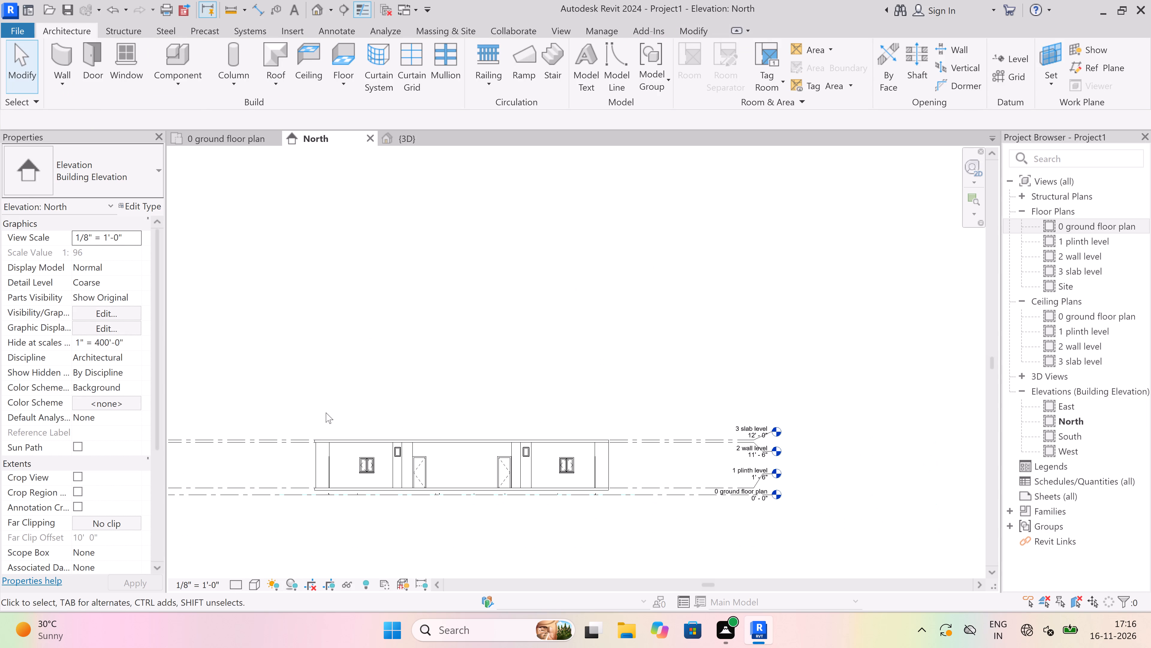
Temporarily hide the roof element in the 3D view to expose the rooms below.
left_click(229, 130)
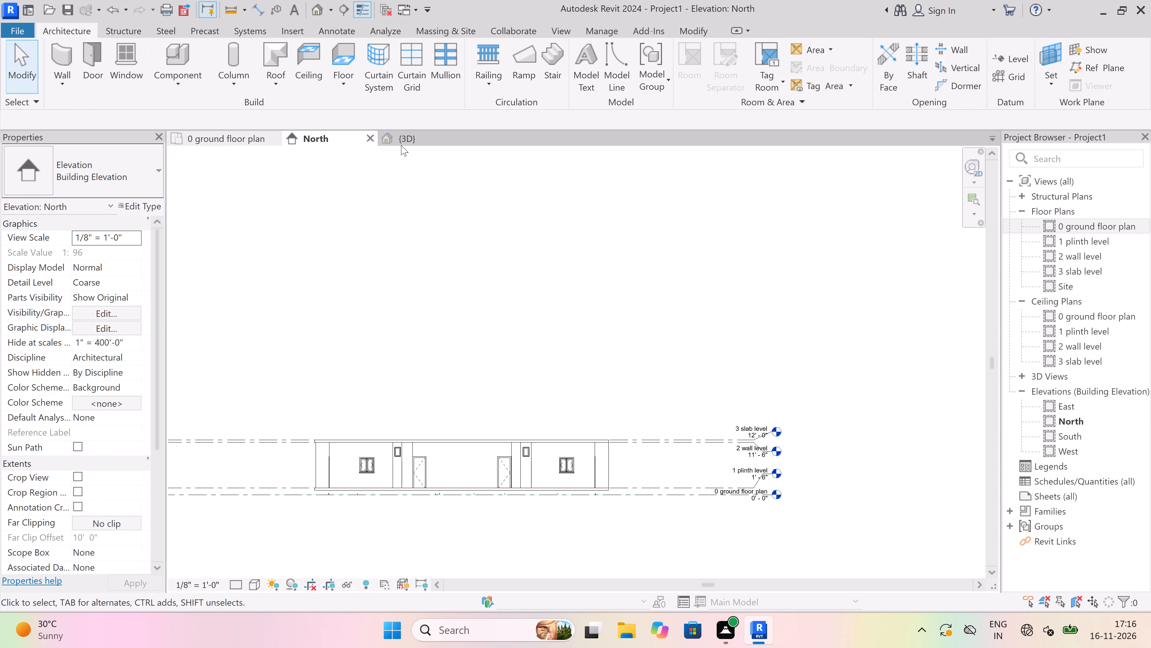
left_click(418, 139)
scroll(511, 394, "up", 3)
scroll(513, 395, "down", 4)
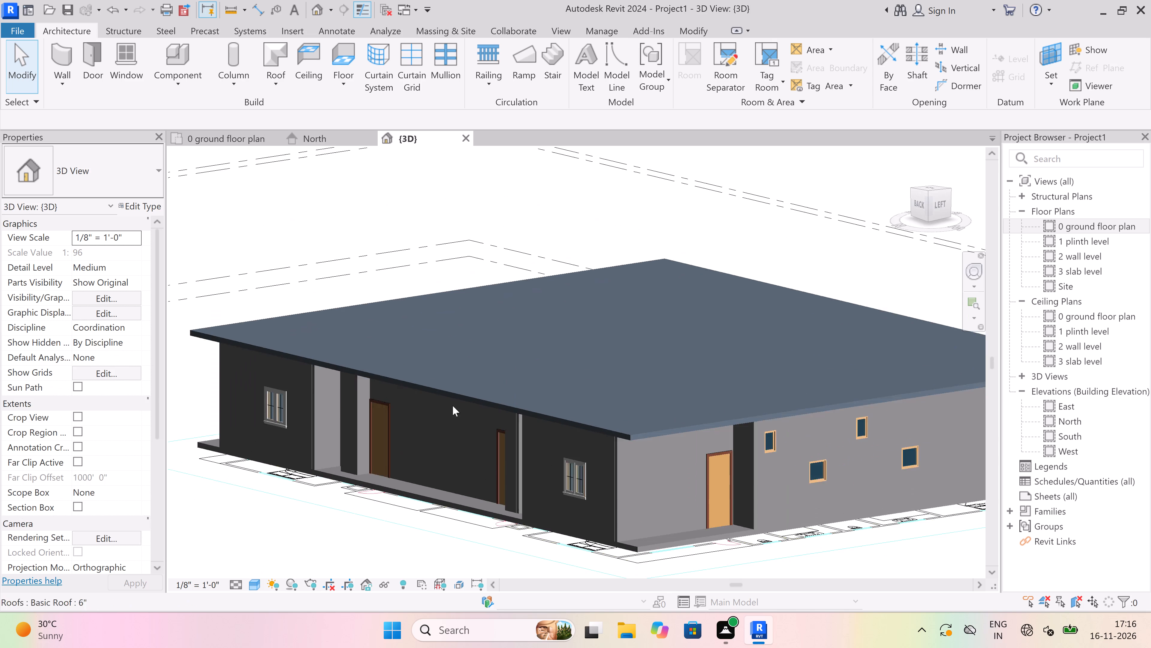
scroll(436, 400, "down", 4)
scroll(570, 420, "up", 8)
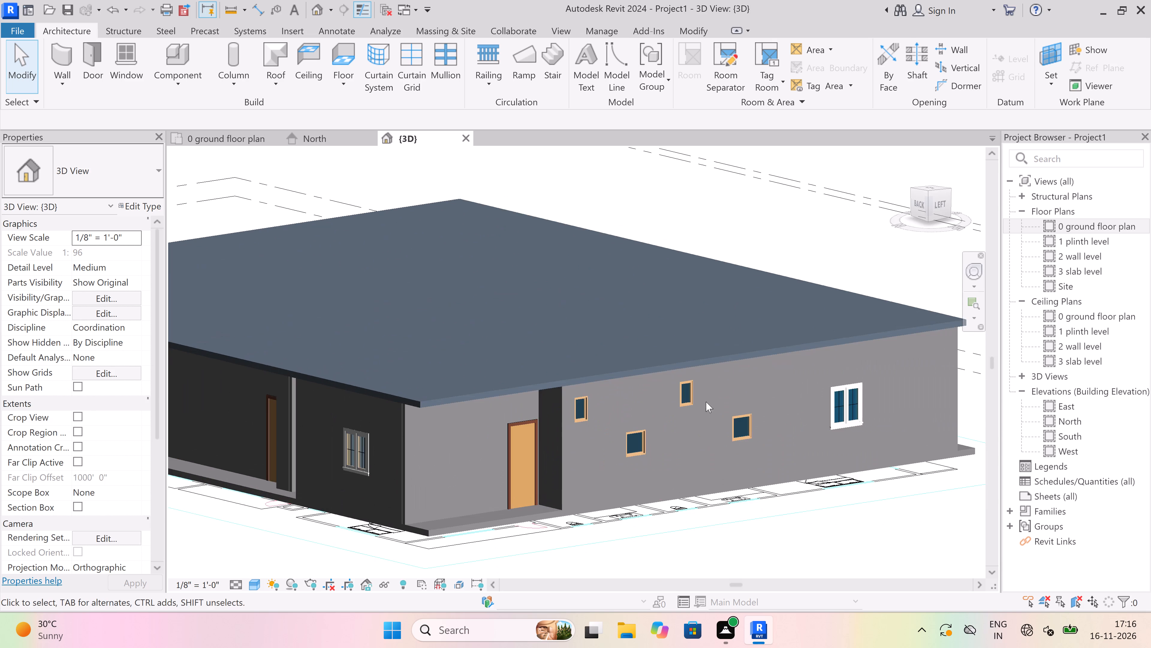
scroll(743, 406, "up", 4)
scroll(535, 421, "down", 9)
scroll(397, 394, "up", 2)
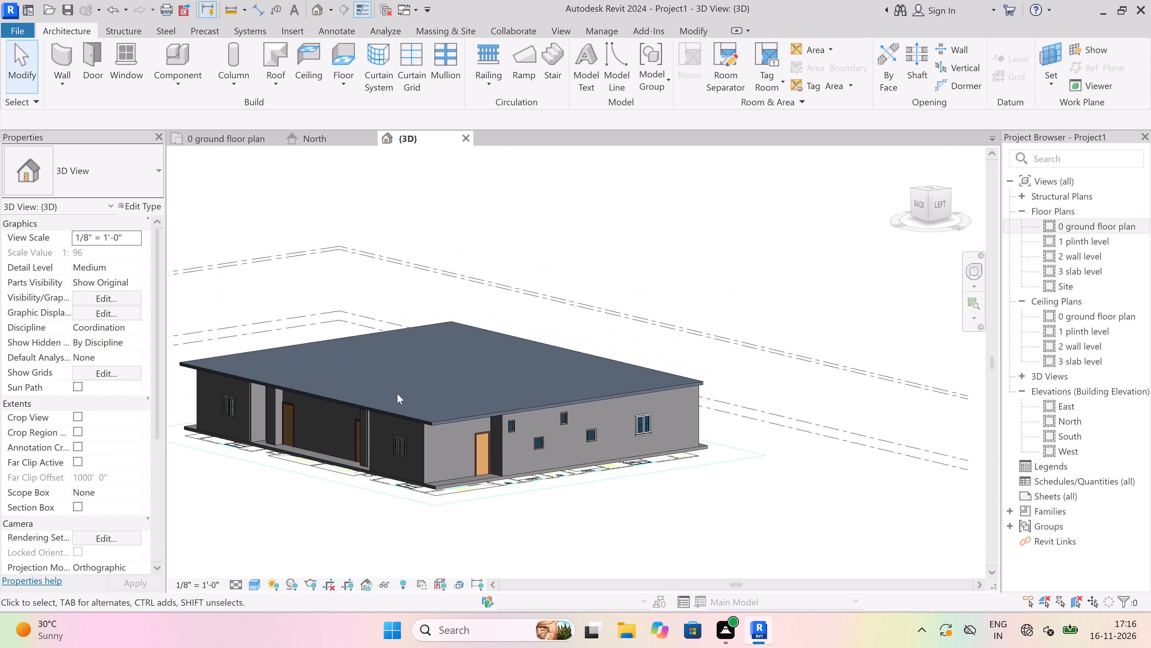
scroll(397, 394, "up", 1)
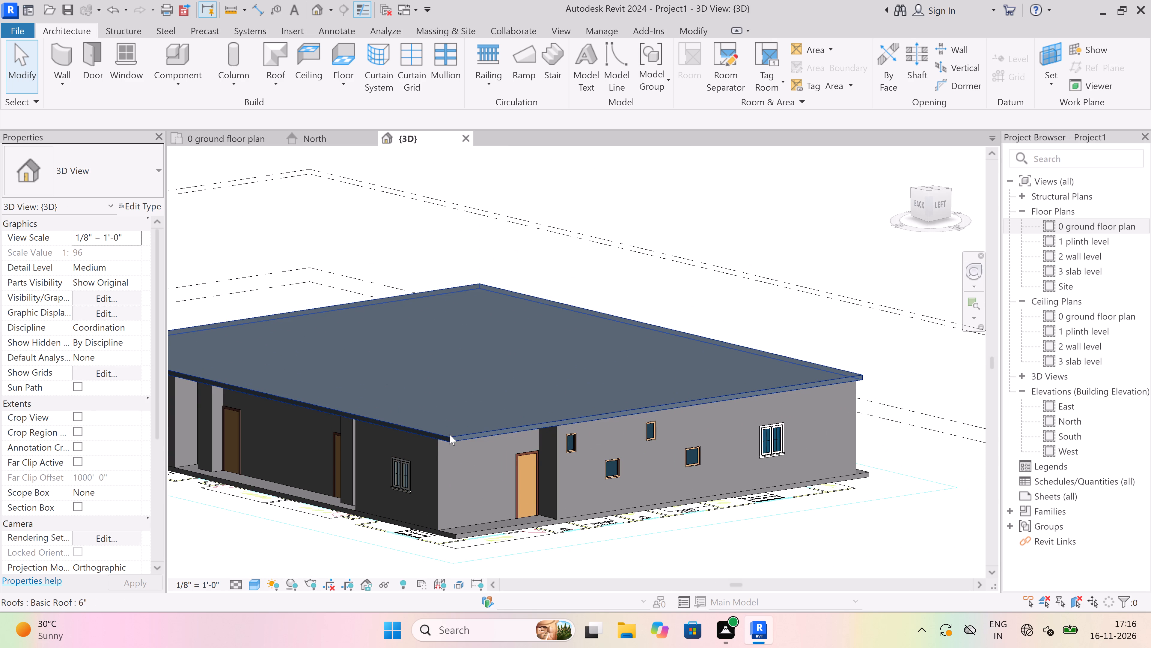
left_click(450, 434)
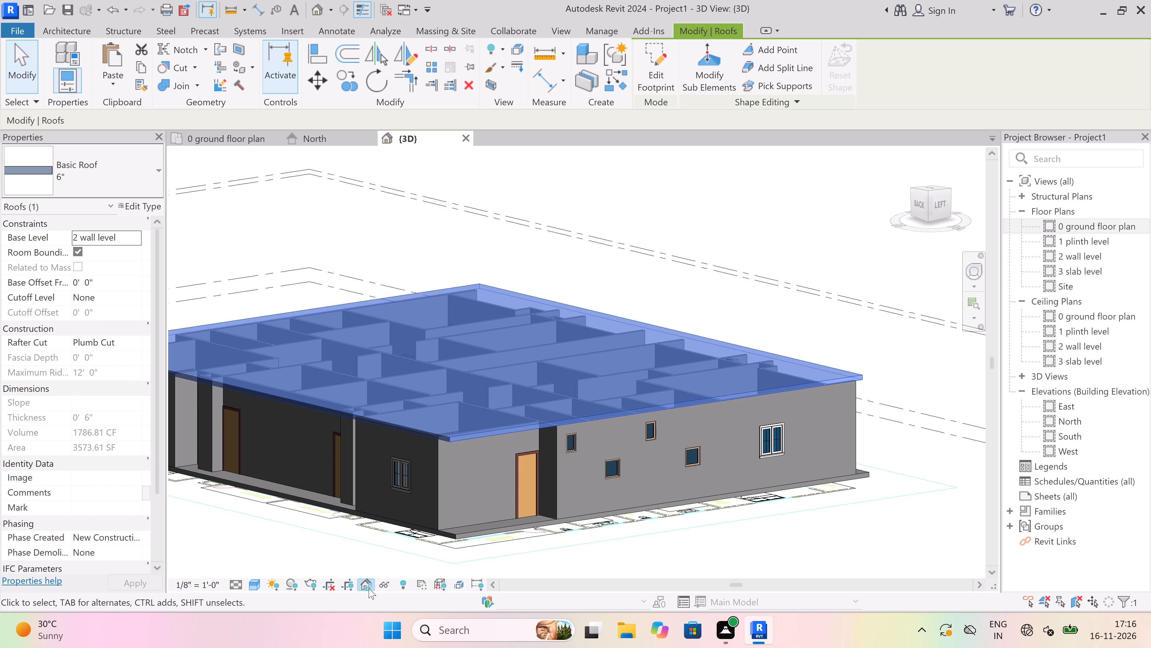
left_click(378, 582)
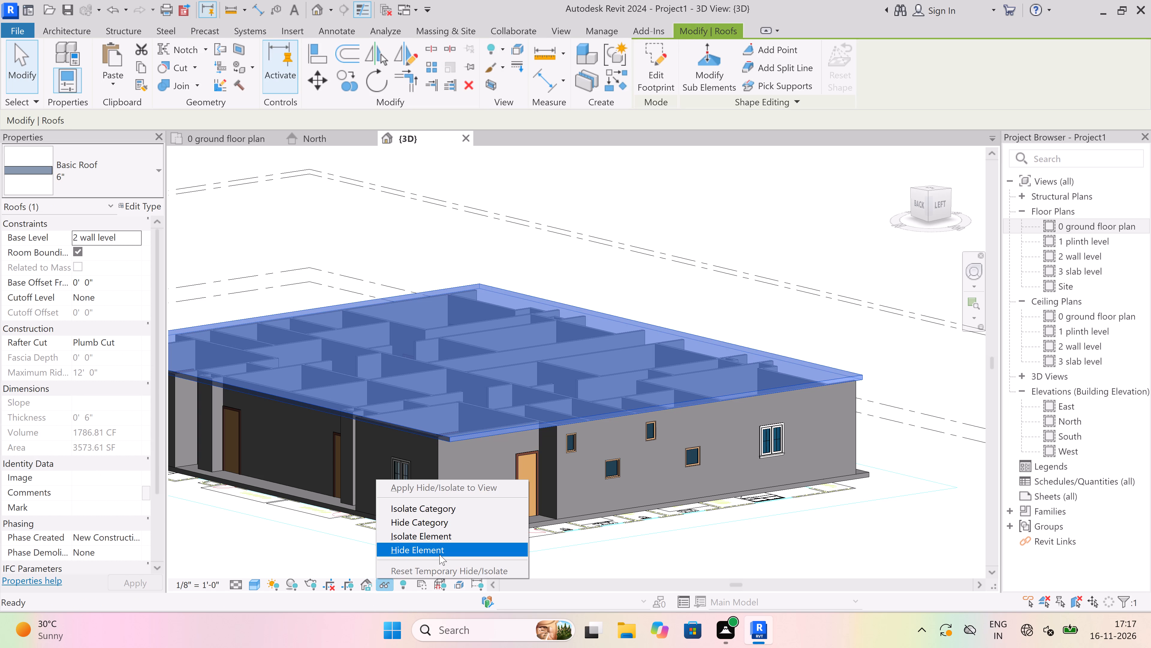
left_click(440, 554)
Examine the interior walls, doors, windows and floor of the roofless storey from above in the 3D view.
scroll(453, 476, "down", 7)
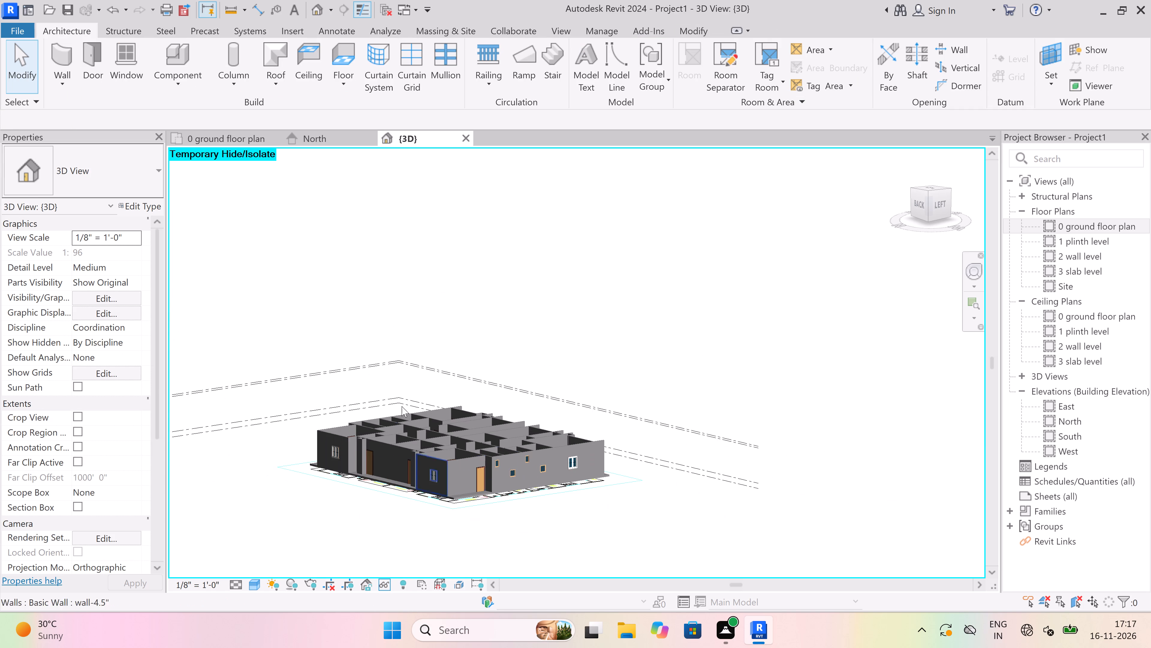
middle_click_drag(391, 396, 338, 536, "shift")
scroll(338, 536, "down", 1, "shift")
middle_click_drag(334, 457, 496, 474, "shift")
middle_click_drag(423, 354, 386, 412, "shift")
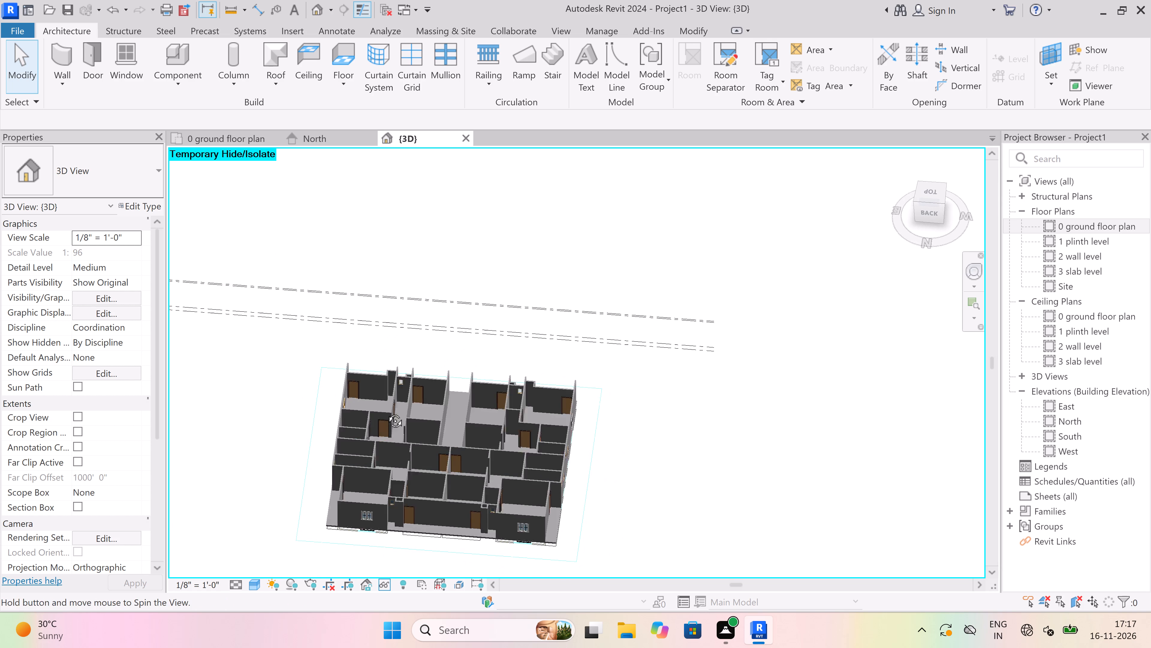
middle_click_drag(386, 412, 334, 493, "shift")
scroll(473, 301, "up", 4)
scroll(423, 368, "up", 4)
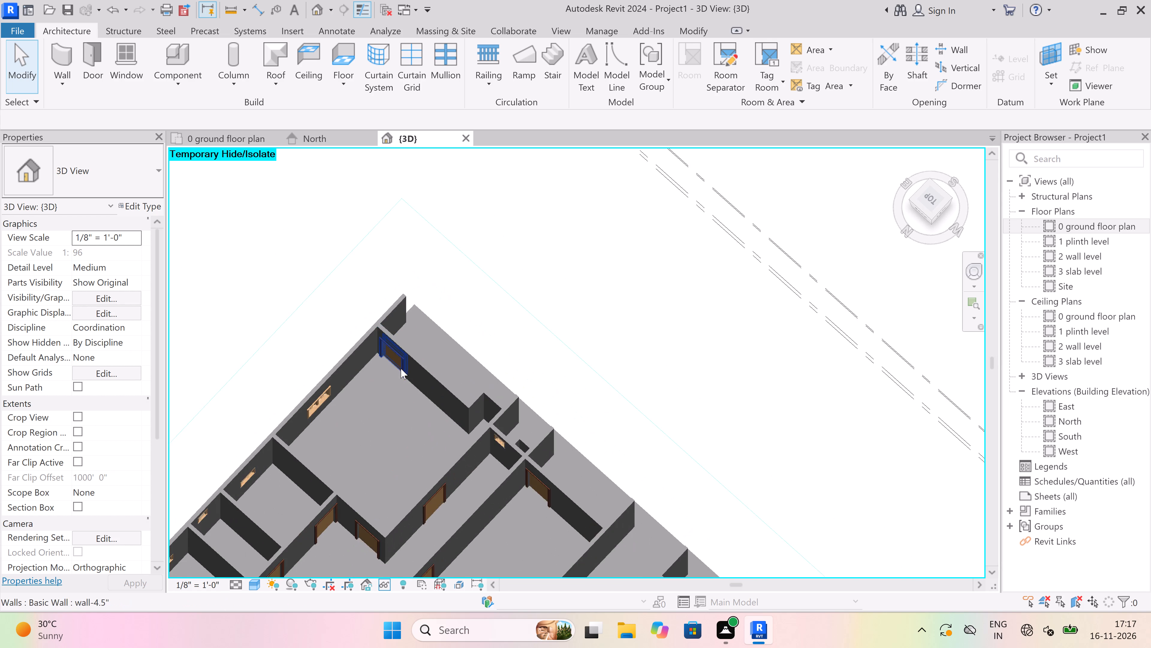
scroll(401, 368, "up", 8)
middle_click_drag(354, 351, 376, 264, "shift")
scroll(387, 318, "down", 8)
scroll(362, 402, "up", 3)
scroll(270, 374, "up", 6)
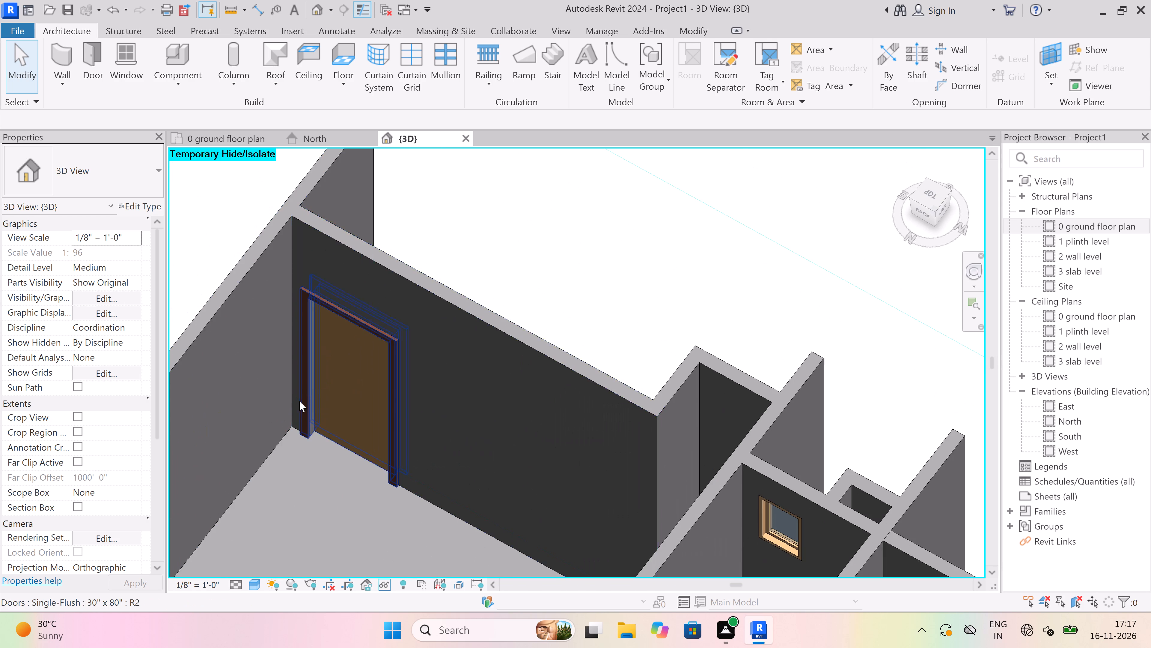
scroll(301, 401, "up", 5)
scroll(296, 442, "down", 13)
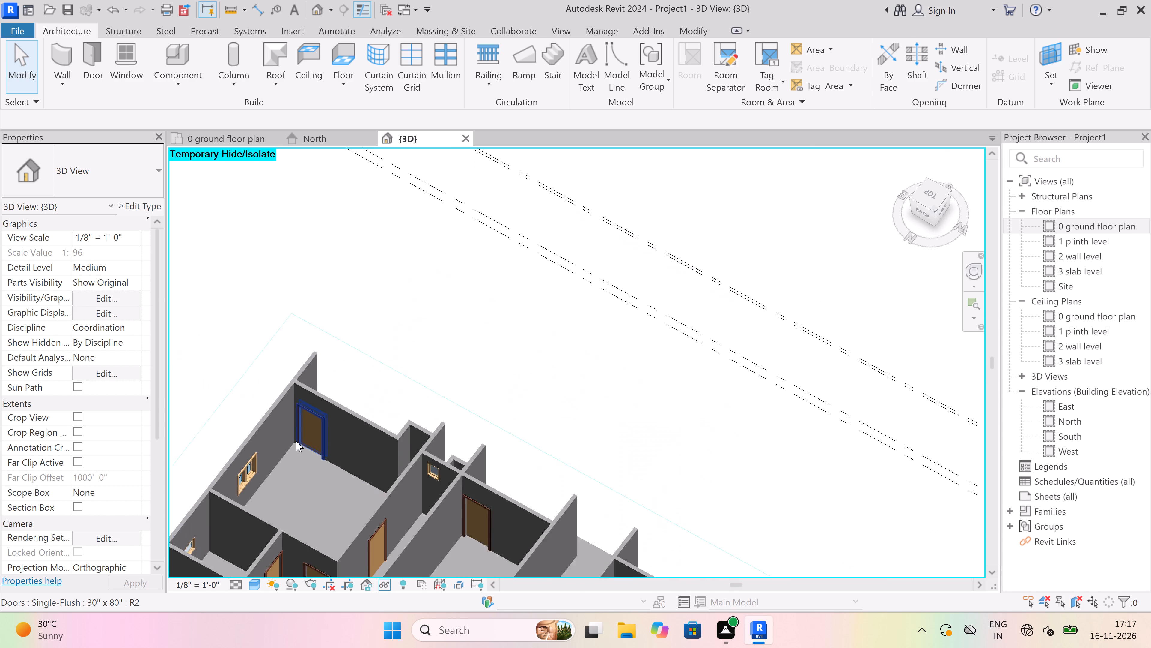
scroll(296, 441, "down", 6)
scroll(290, 508, "up", 7)
scroll(283, 405, "up", 2)
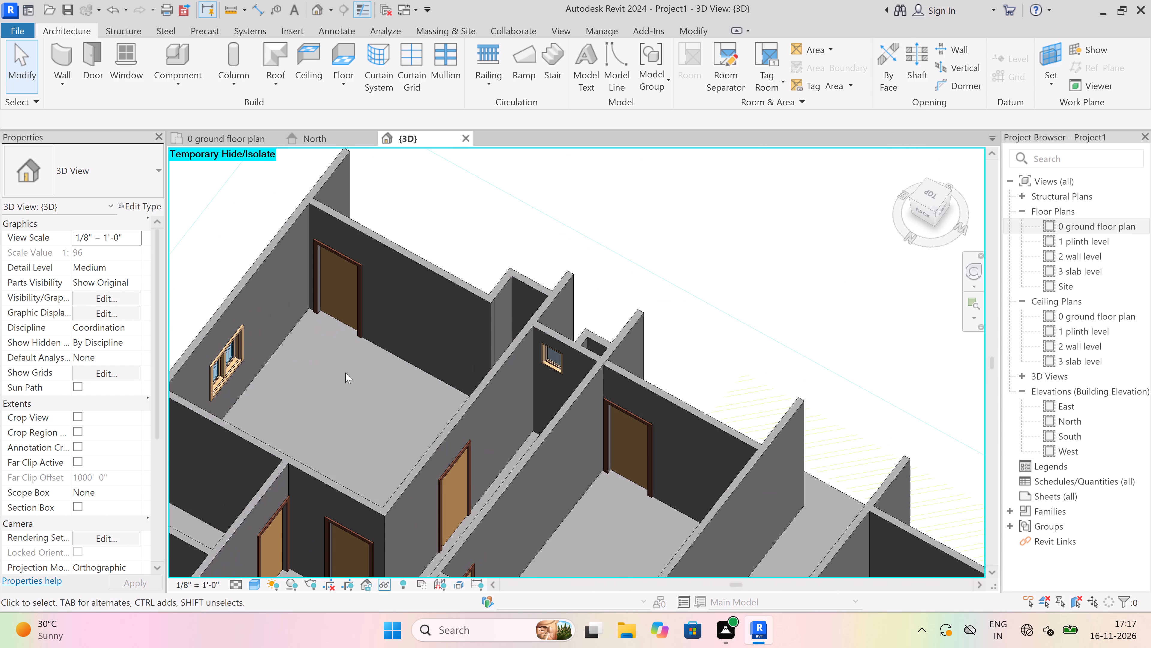
Inspect the corner room of the roofless storey up close, where the door frame and walls meet the floor.
scroll(345, 373, "down", 9)
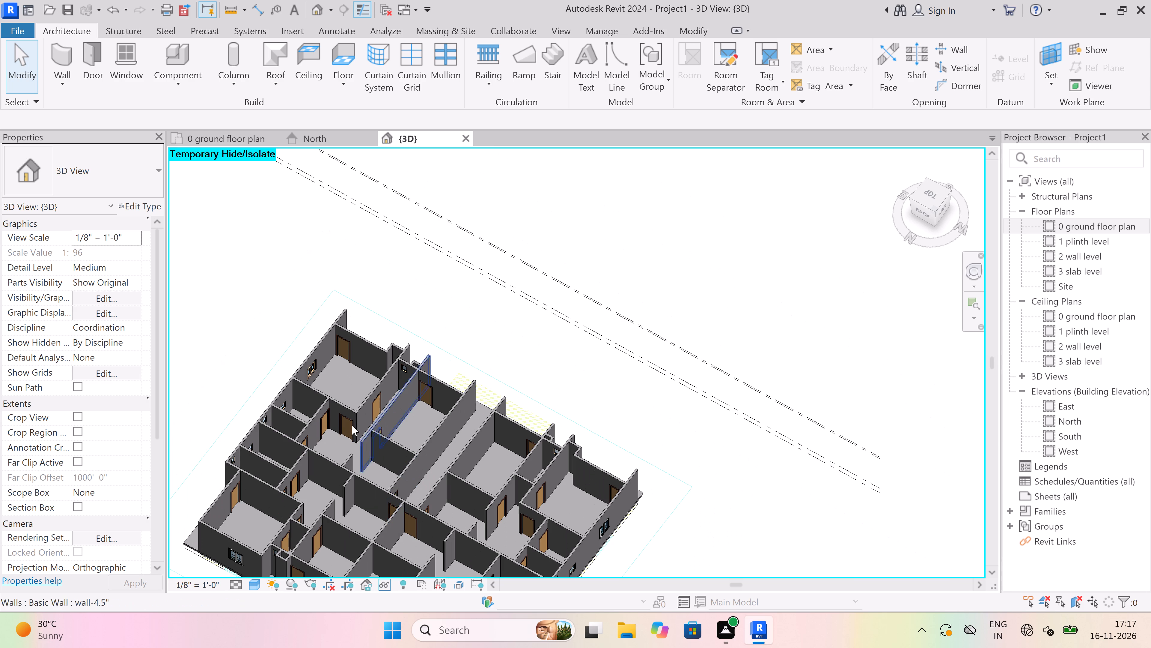
scroll(349, 403, "up", 3)
scroll(243, 244, "up", 4)
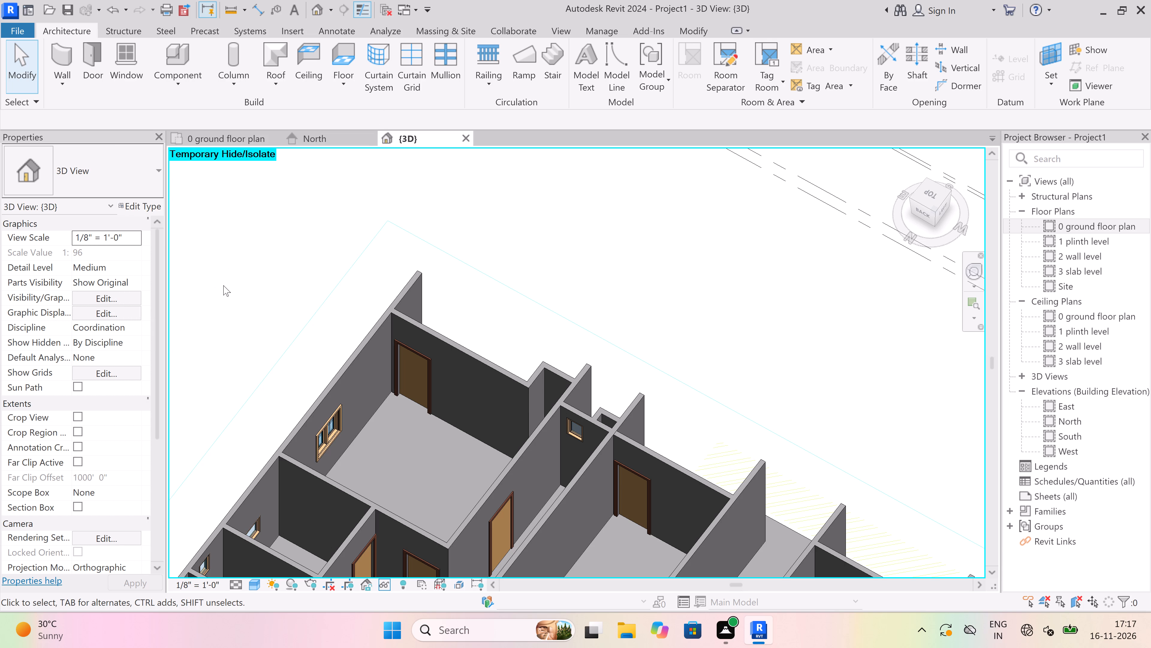
scroll(381, 401, "up", 10)
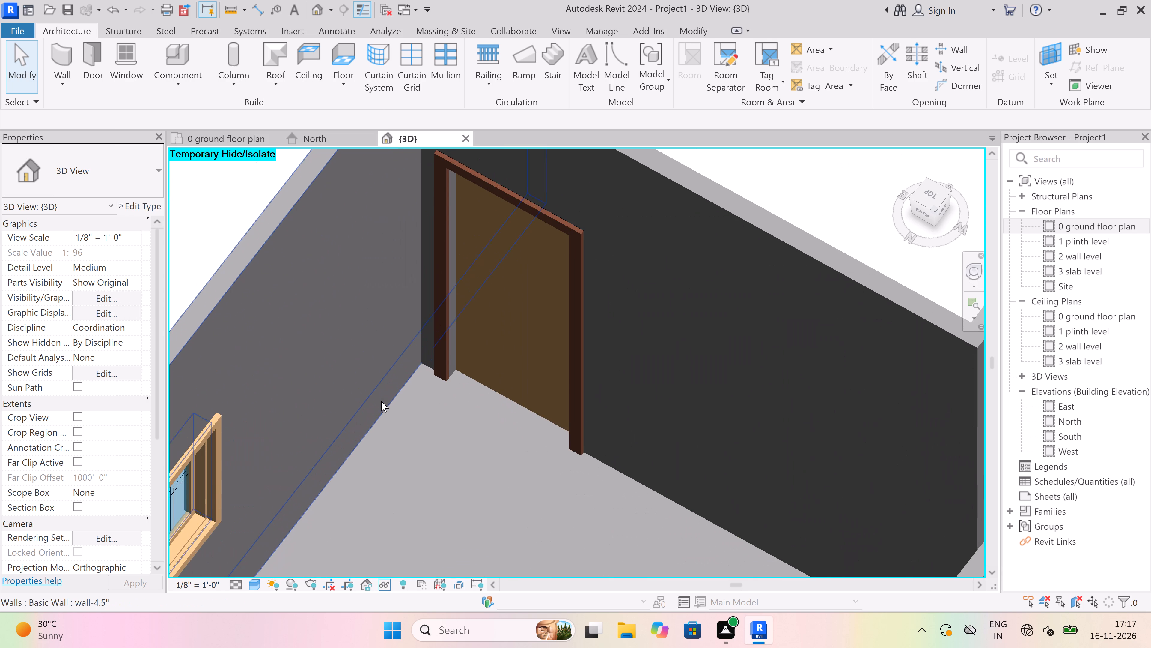
scroll(398, 416, "up", 4)
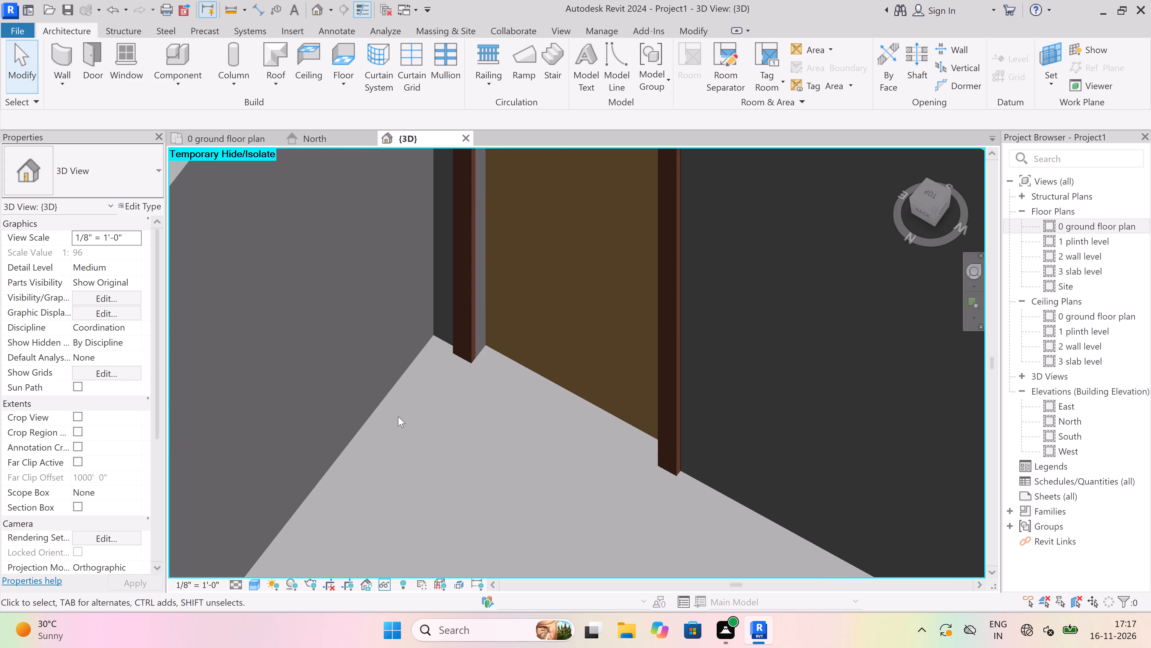
scroll(407, 368, "down", 1)
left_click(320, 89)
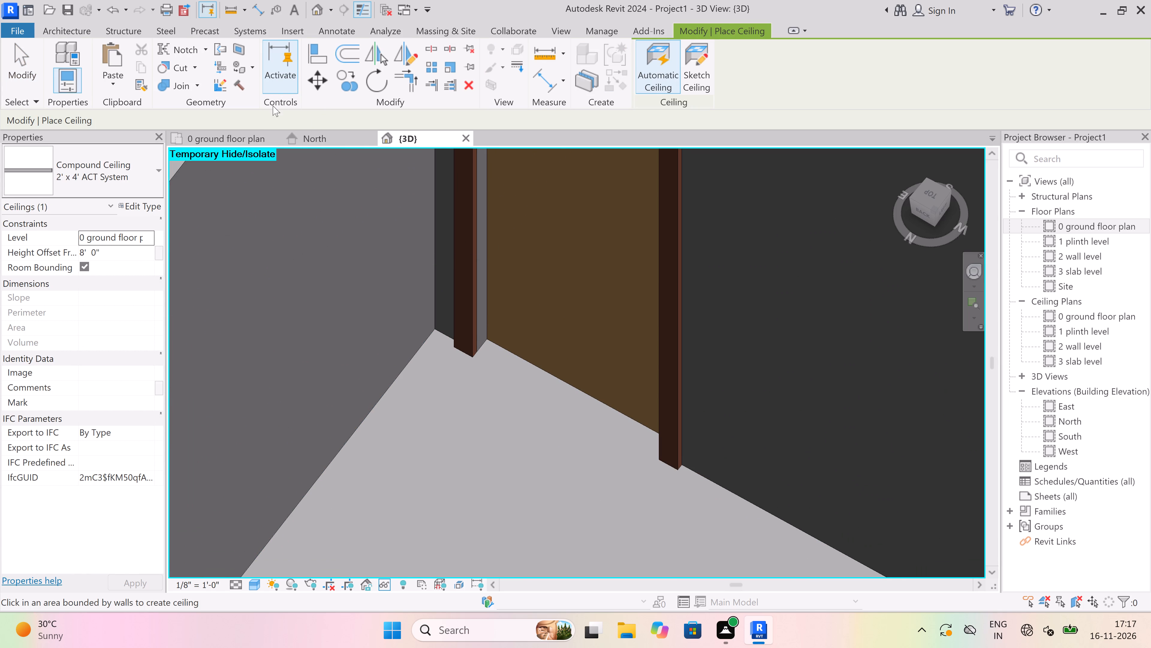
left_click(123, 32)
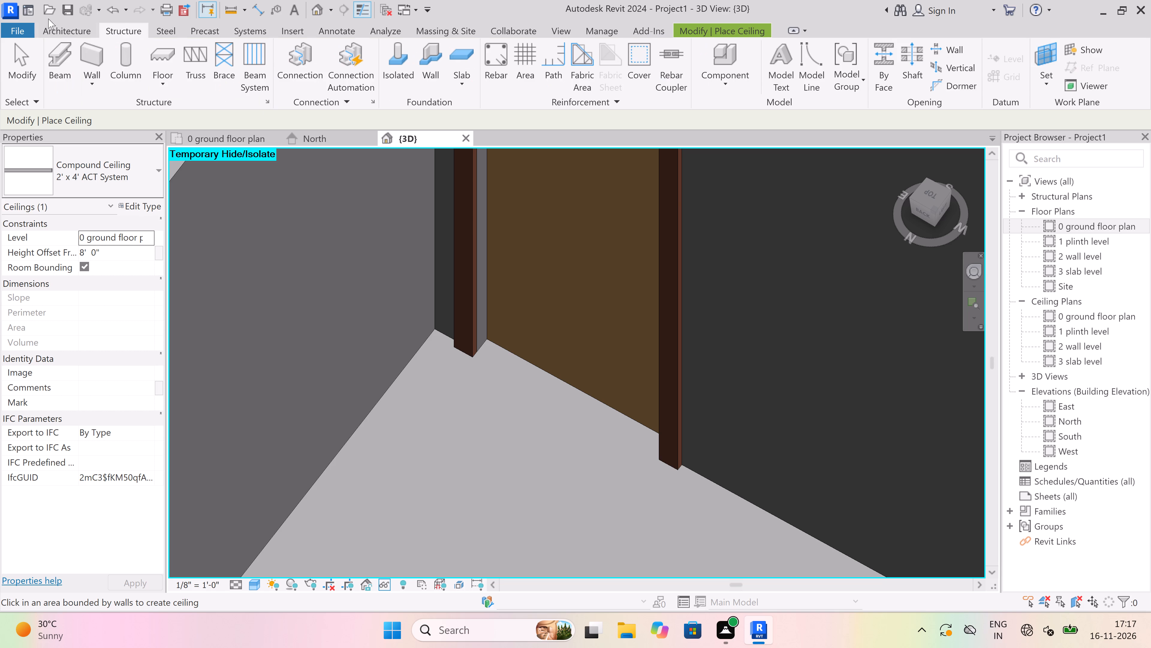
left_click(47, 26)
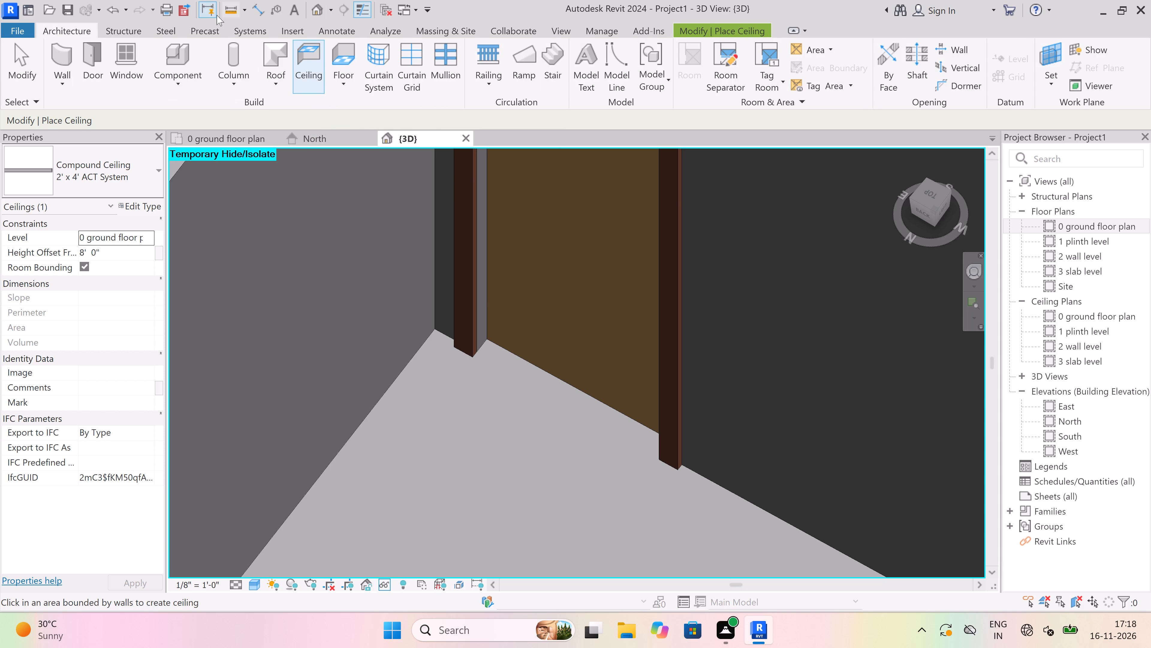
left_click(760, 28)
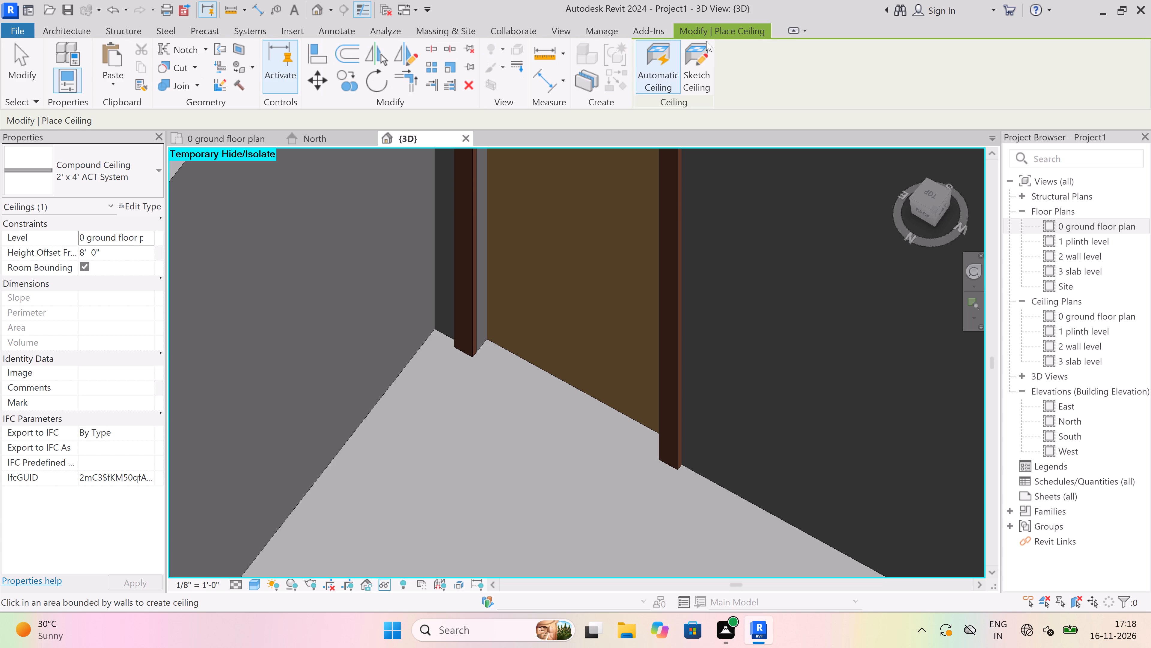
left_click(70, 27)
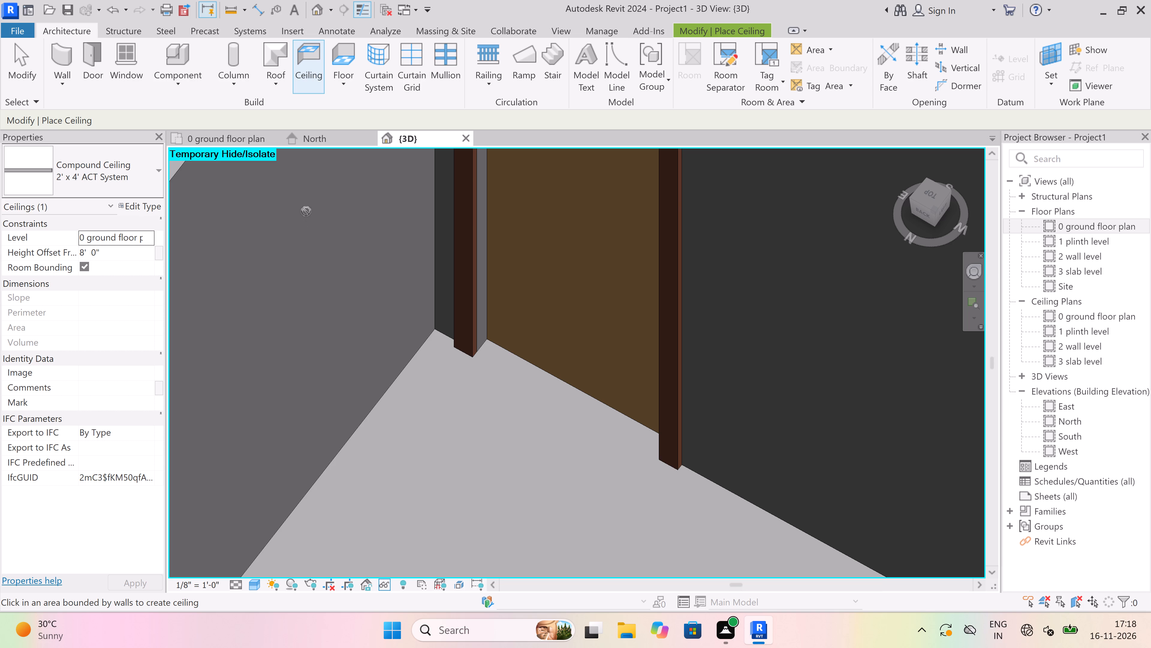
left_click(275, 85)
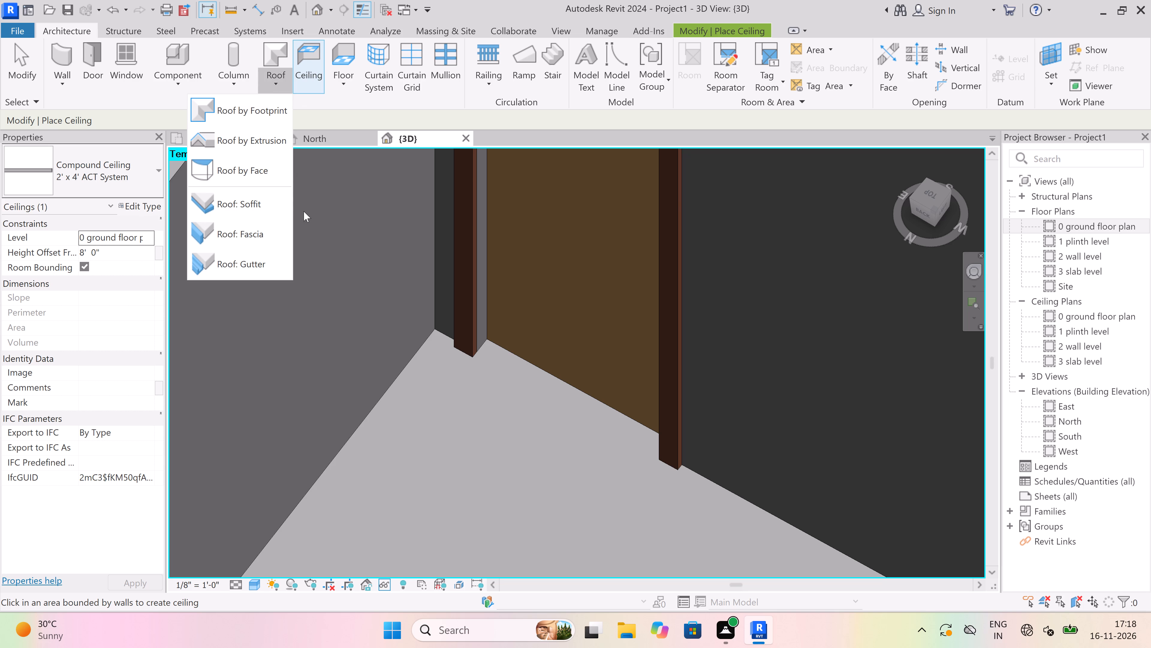
Examine the whole roofless storey in the 3D view, including the room layout, outer walls, doors, windows and floor edges.
scroll(342, 290, "down", 5)
scroll(448, 360, "down", 10)
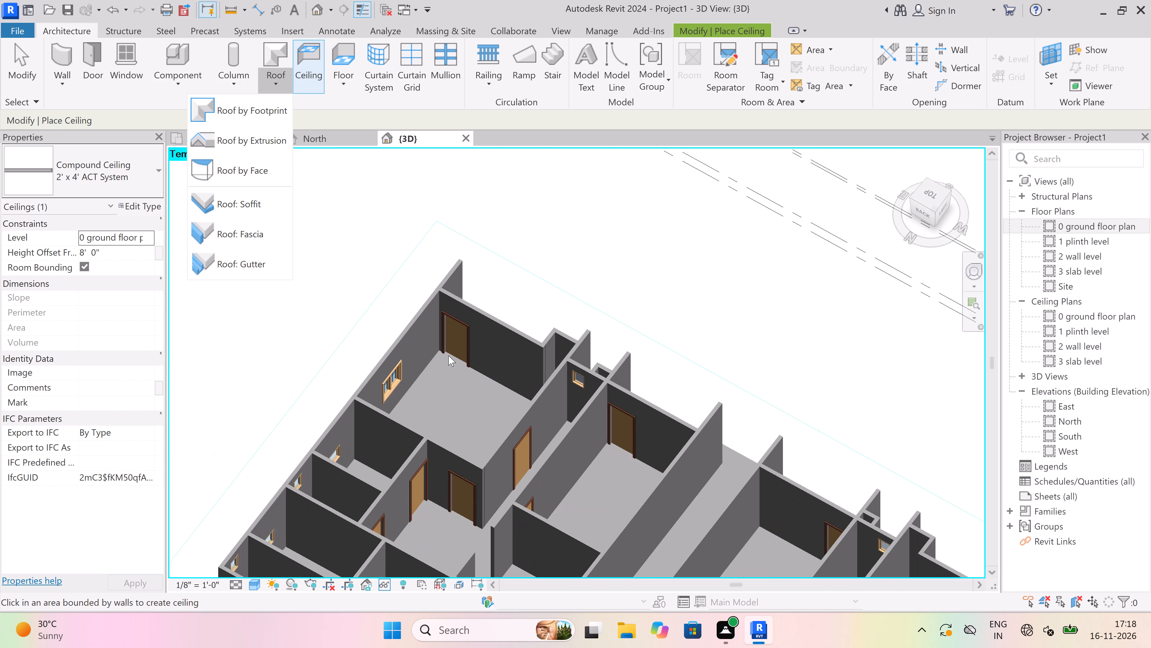
scroll(448, 355, "down", 5)
scroll(448, 355, "up", 4)
scroll(448, 355, "down", 6)
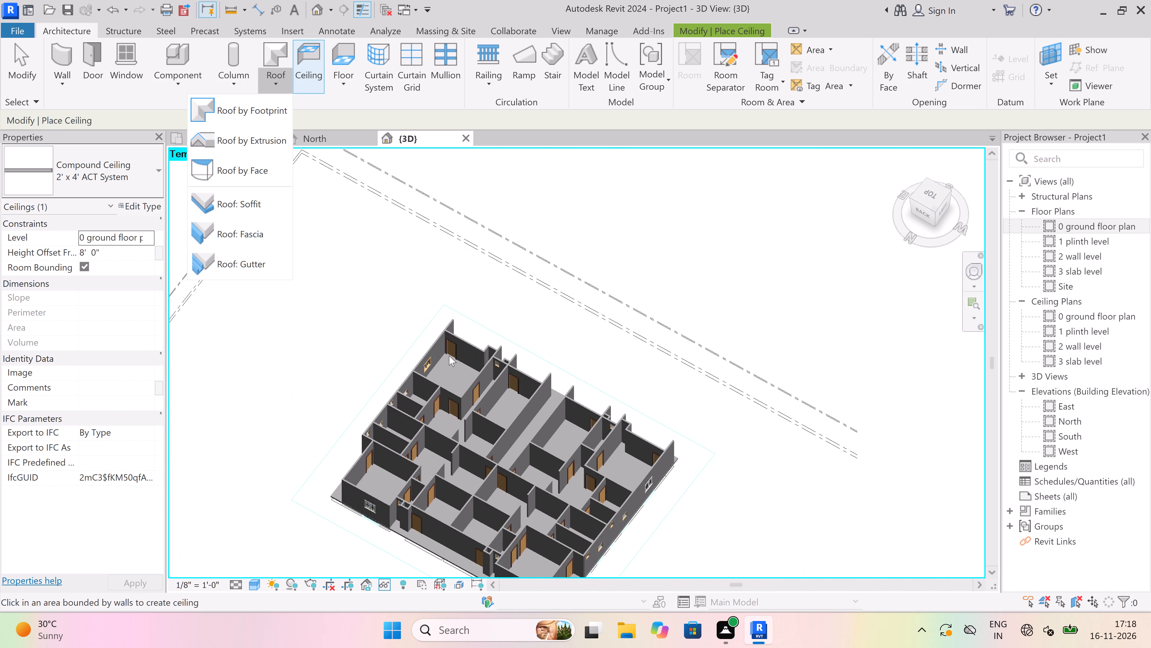
scroll(450, 356, "down", 2)
scroll(487, 542, "up", 5)
scroll(507, 528, "up", 8)
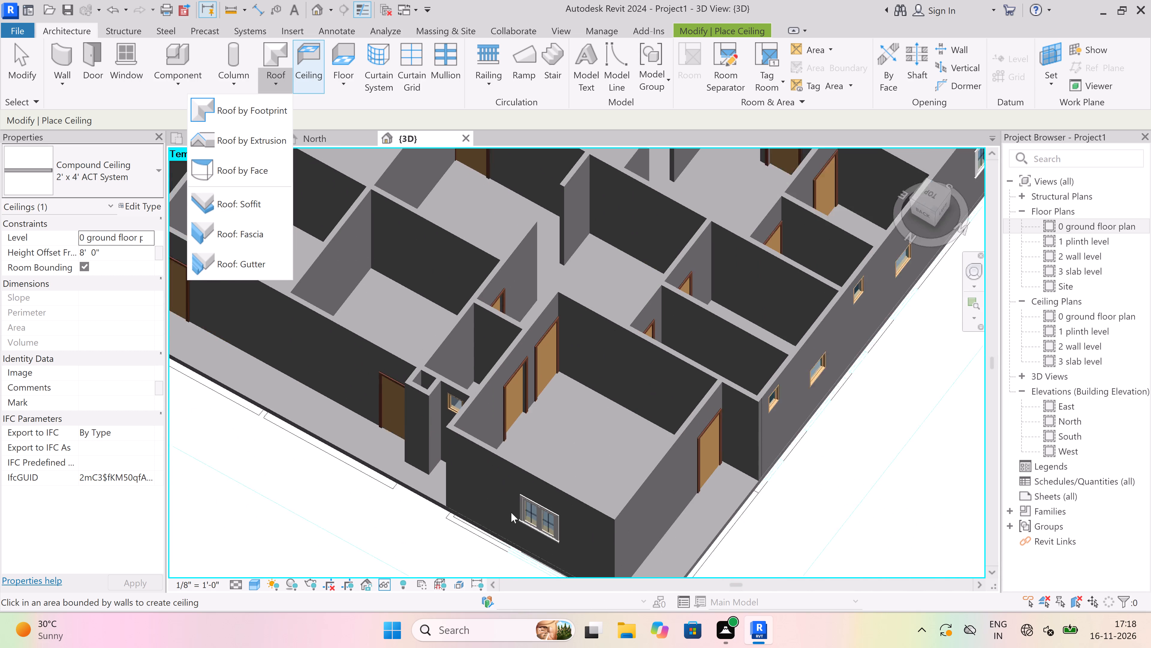
scroll(511, 512, "up", 2)
scroll(493, 436, "down", 1)
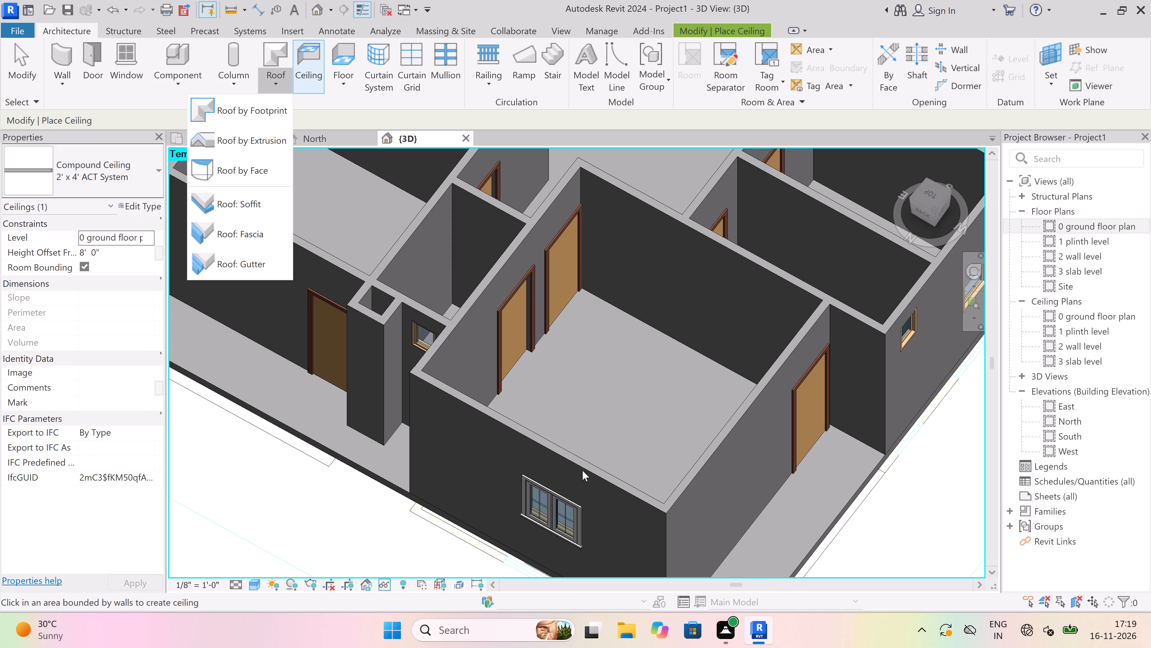
scroll(634, 373, "down", 5)
scroll(645, 454, "down", 9)
scroll(634, 353, "up", 5)
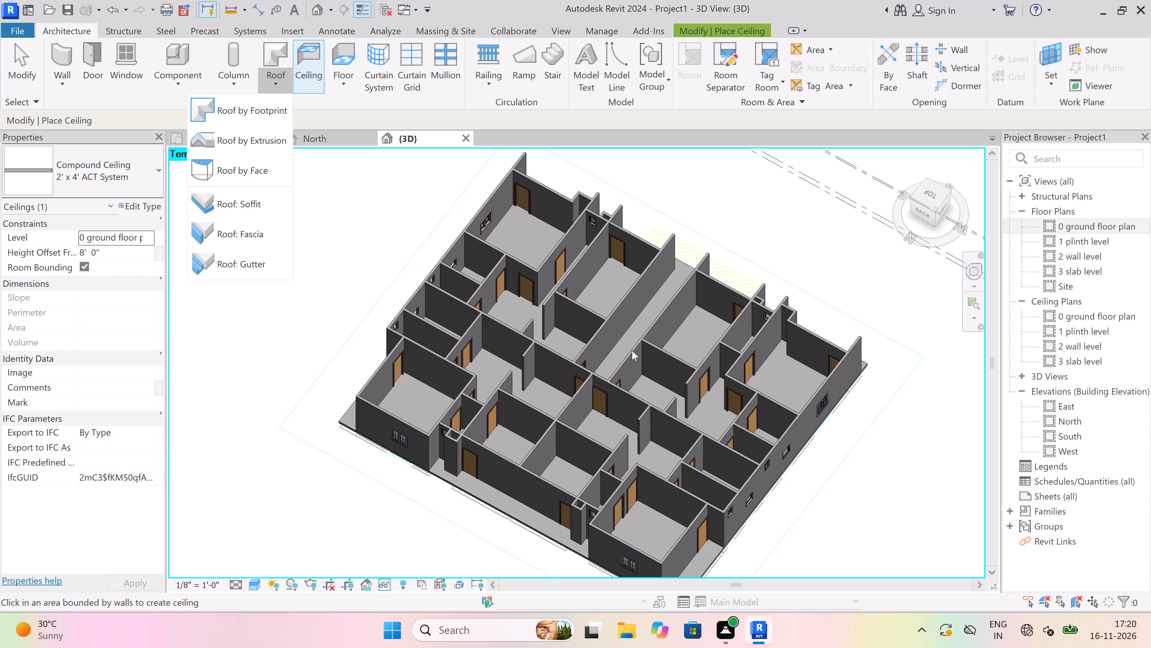
scroll(665, 386, "down", 5)
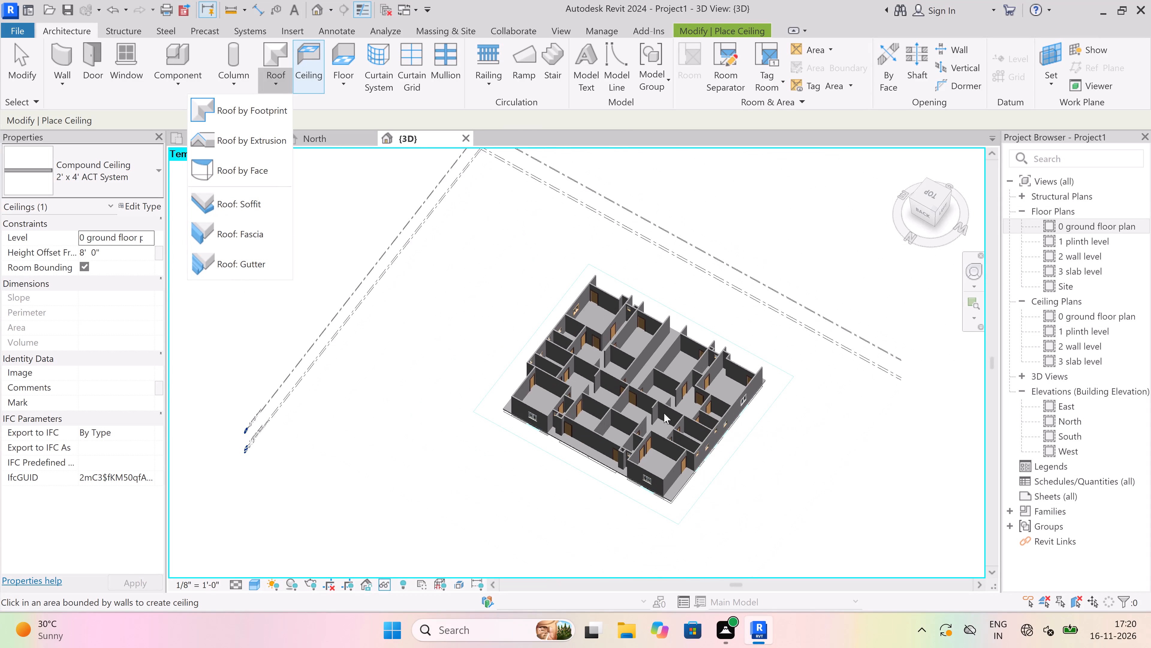
scroll(664, 413, "up", 5)
scroll(665, 409, "down", 2)
scroll(665, 409, "up", 3)
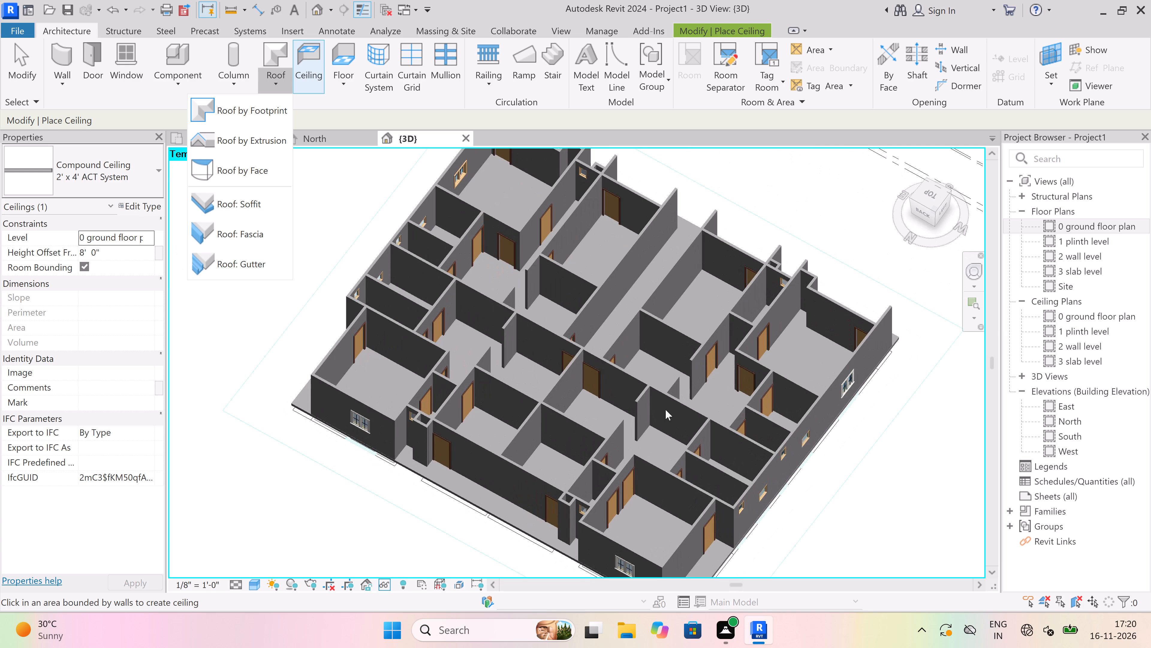
scroll(665, 409, "down", 3)
scroll(665, 409, "up", 3)
scroll(665, 409, "down", 1)
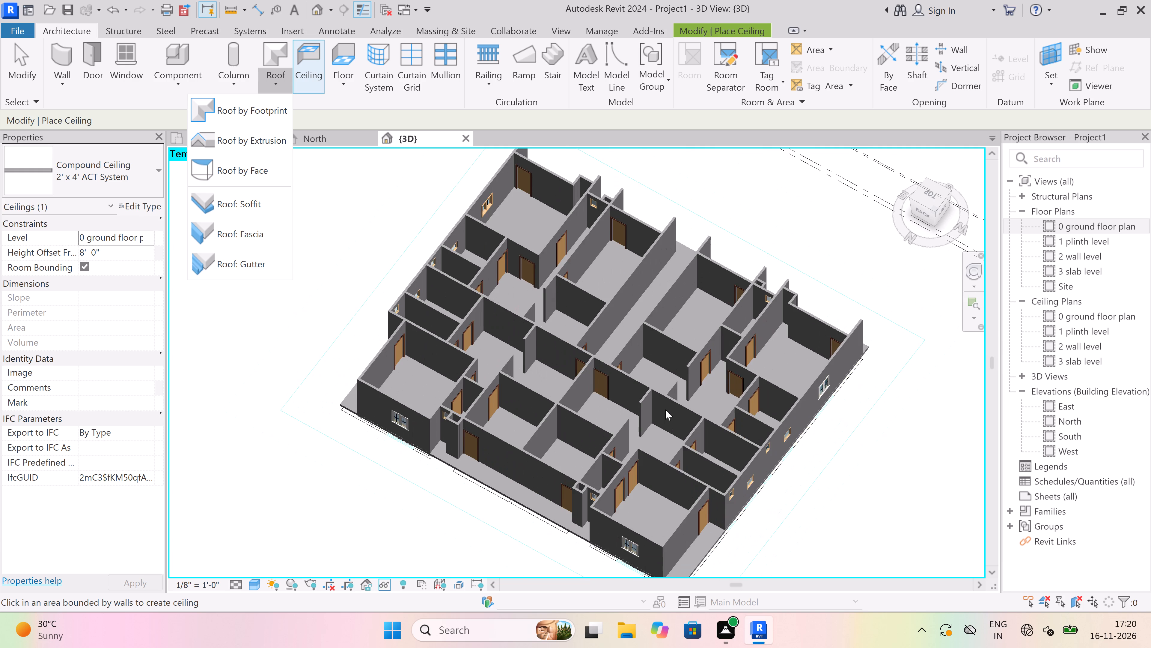
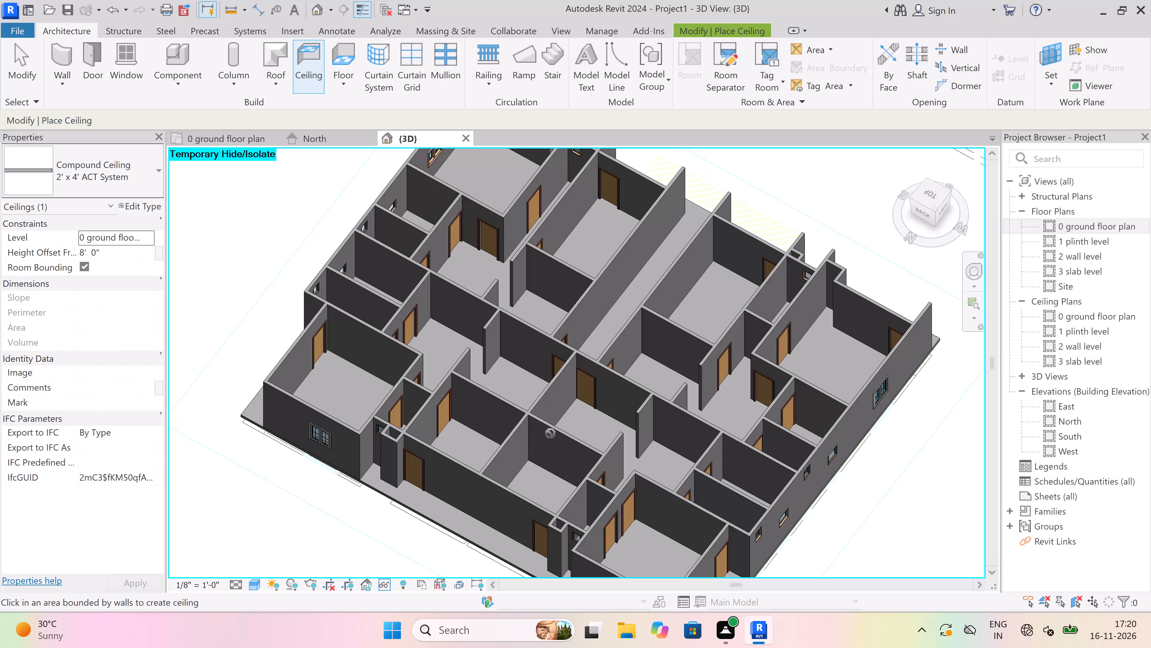
Examine the corner room's outer wall, window and wall top up close in the roofless 3D view.
key("Escape")
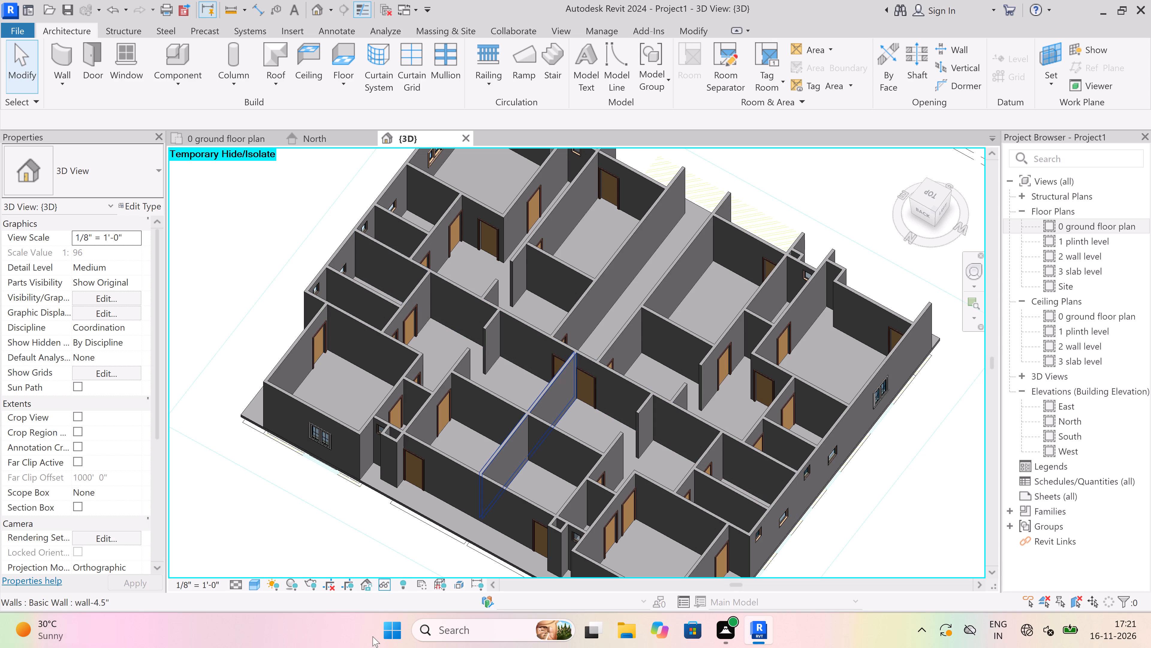
scroll(581, 433, "down", 3)
scroll(331, 416, "up", 5)
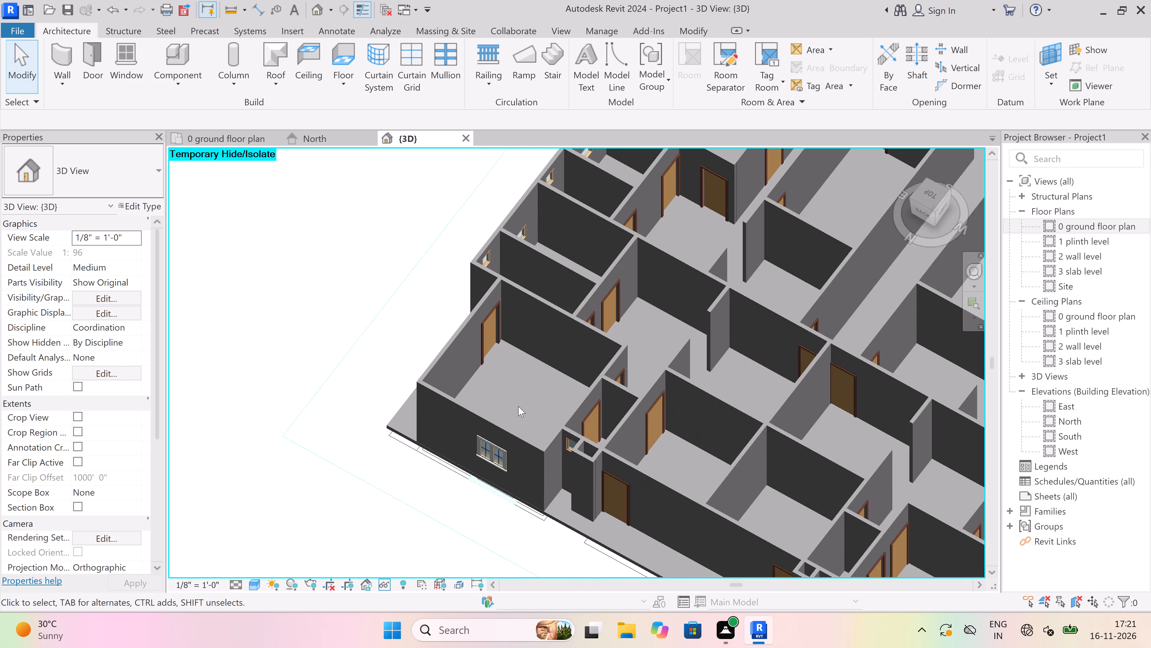
scroll(518, 406, "up", 4)
scroll(390, 451, "up", 3)
scroll(432, 379, "up", 5)
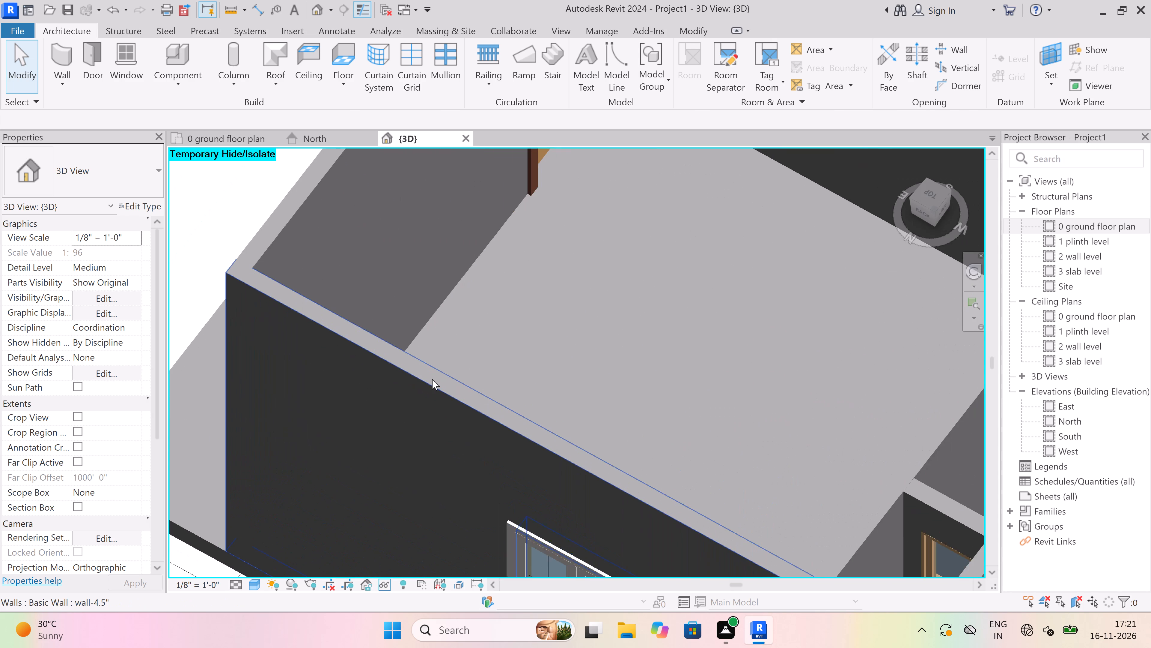
scroll(432, 379, "up", 2)
scroll(432, 379, "down", 19)
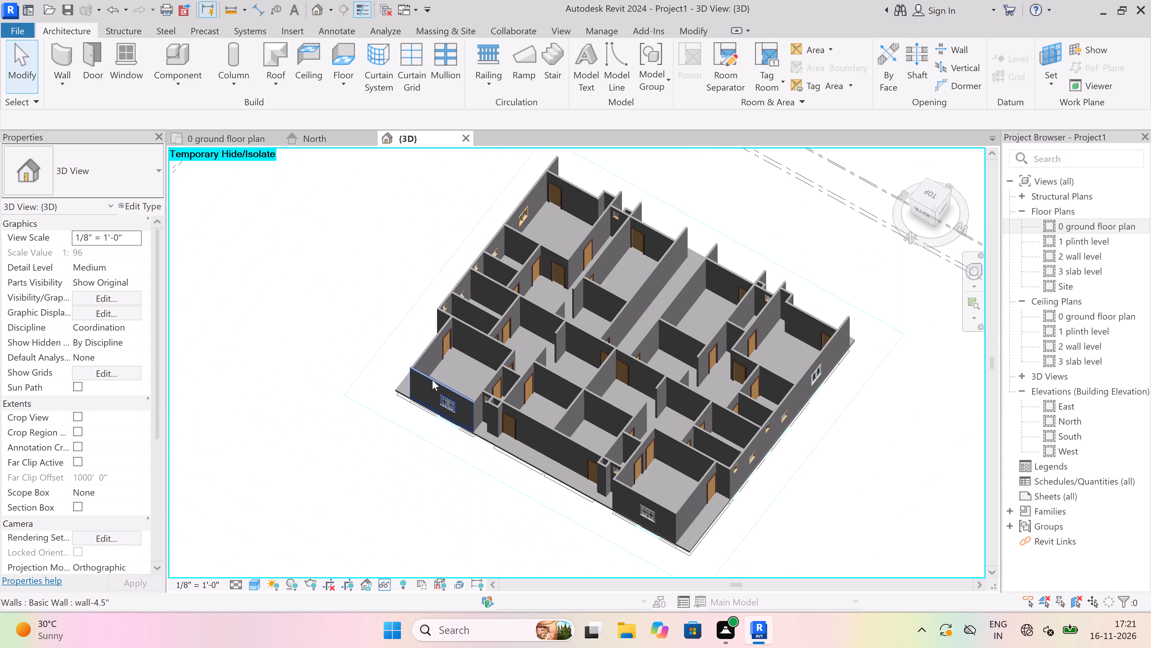
scroll(630, 460, "up", 4)
scroll(734, 465, "down", 5)
Examine the opposite corner room and the whole roofless storey from several sides in the 3D view.
scroll(808, 499, "up", 5)
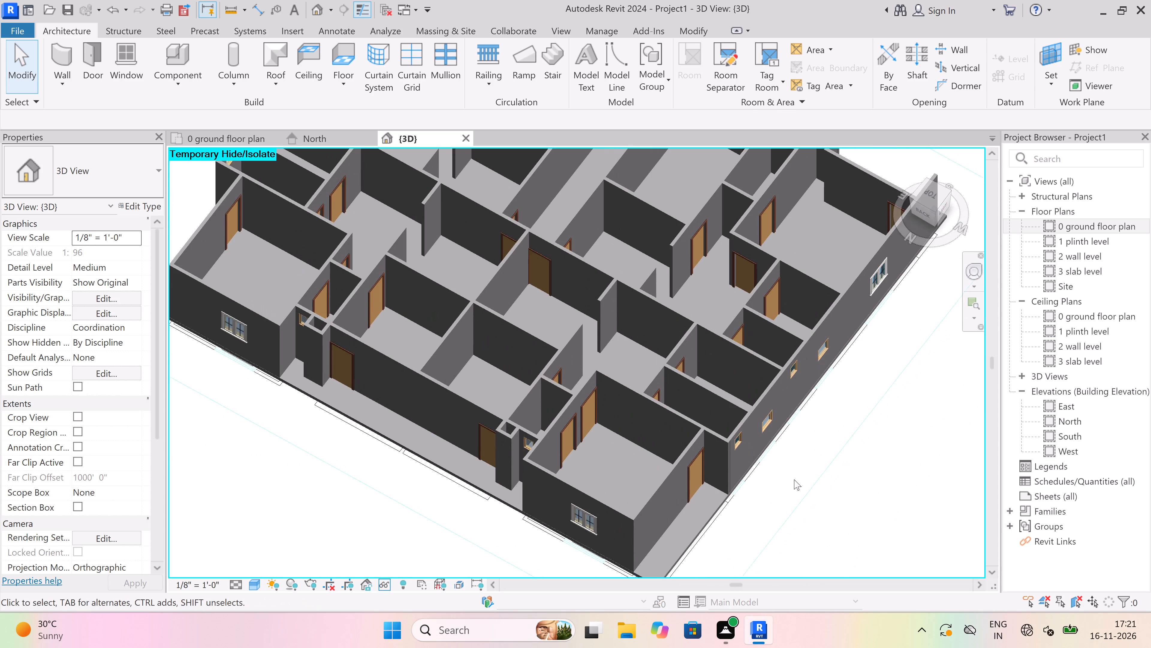
scroll(794, 479, "up", 2)
scroll(682, 456, "up", 2)
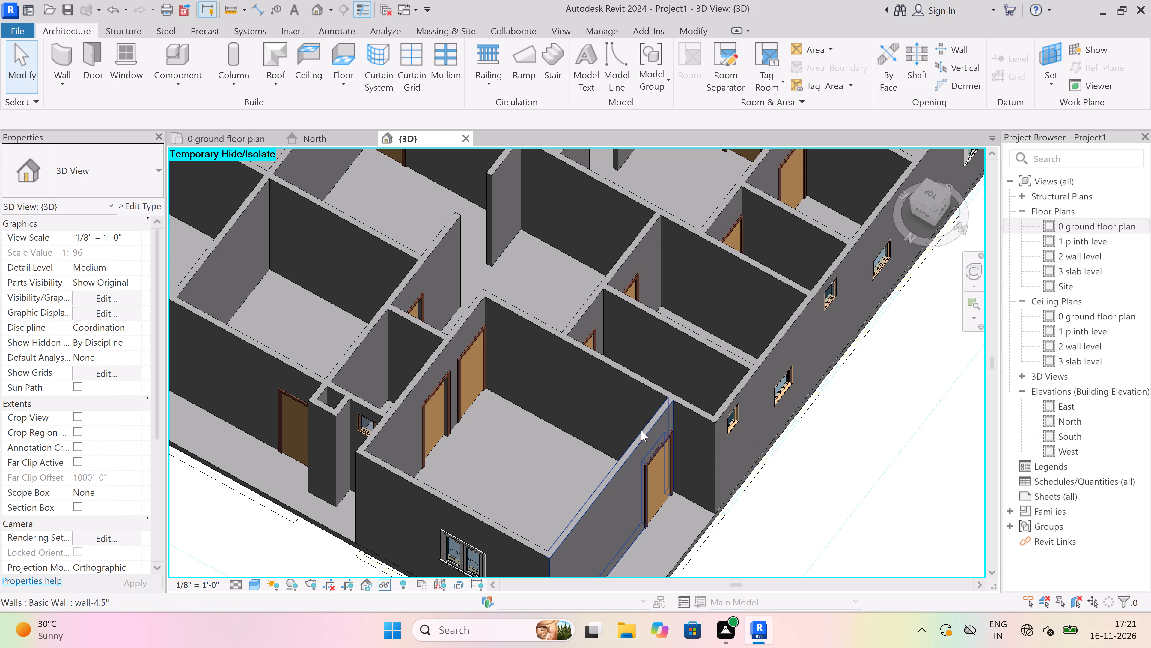
scroll(641, 431, "down", 3)
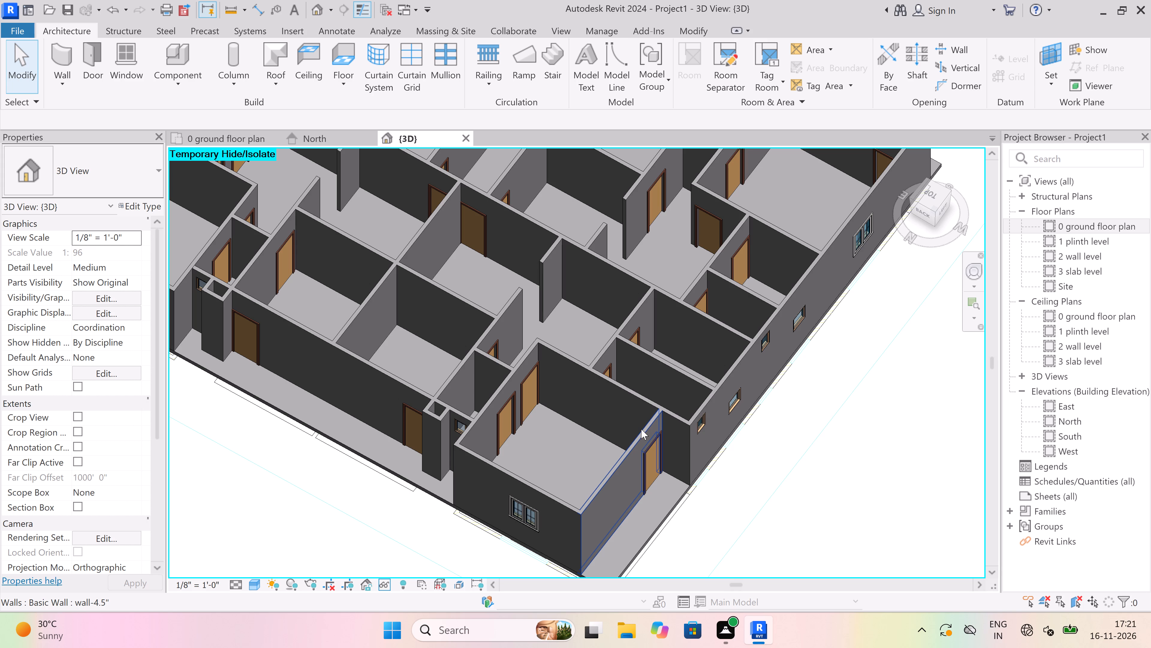
scroll(718, 413, "down", 5)
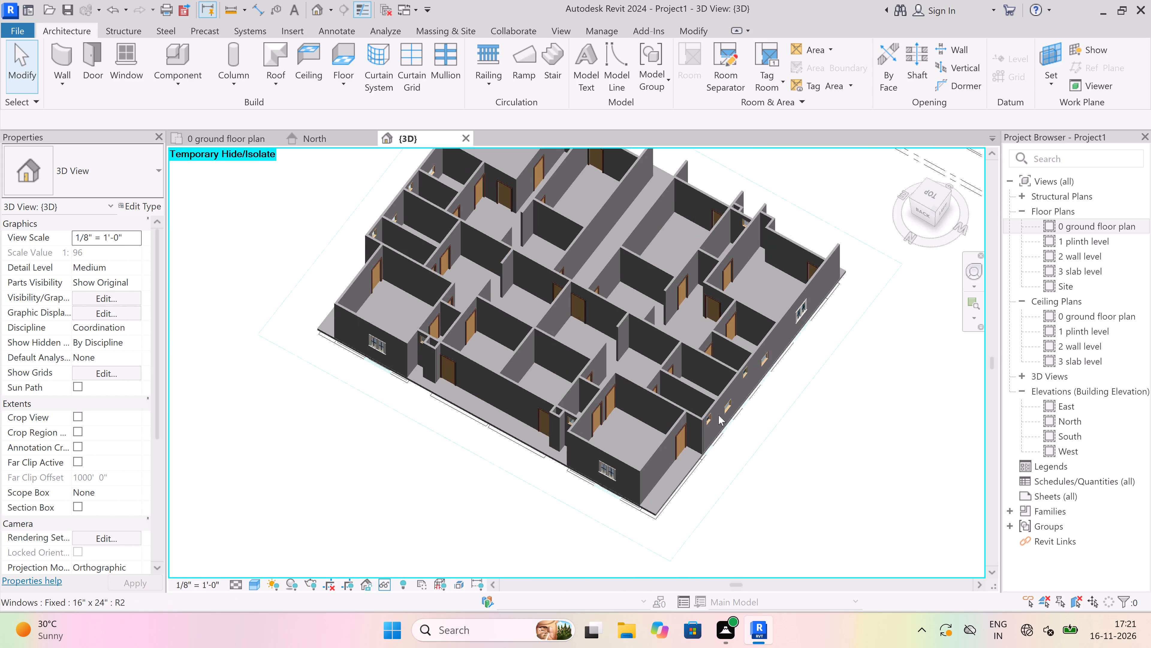
scroll(718, 415, "down", 4)
scroll(666, 358, "up", 3)
scroll(288, 391, "up", 1)
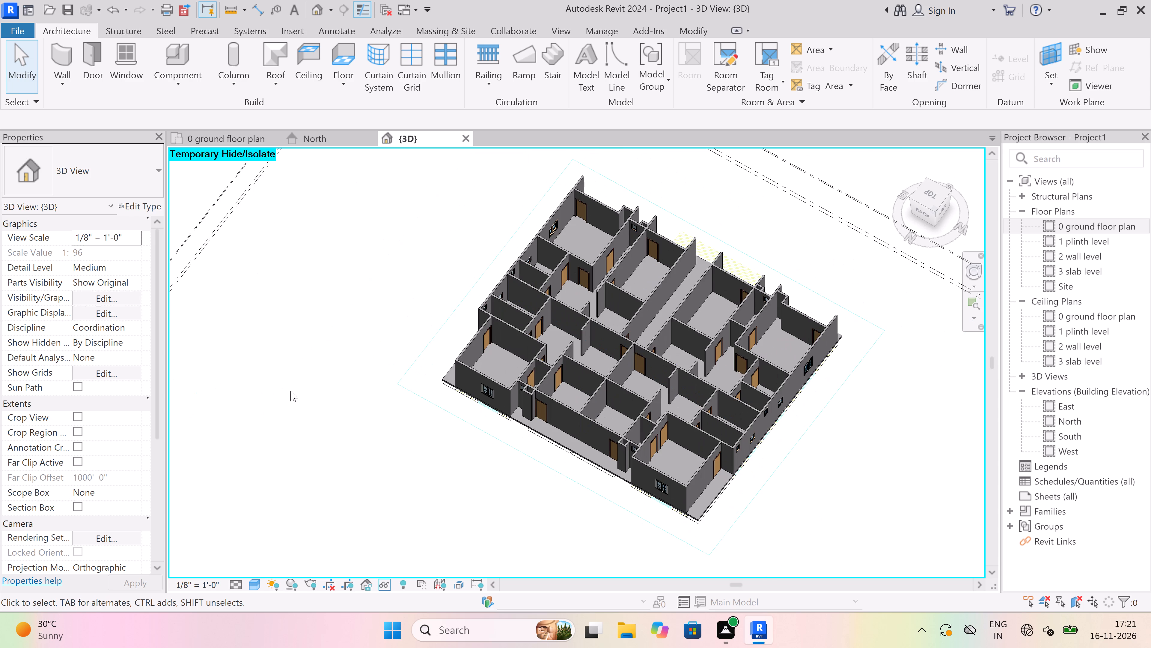
scroll(341, 475, "down", 1)
middle_click_drag(248, 408, 471, 316, "shift")
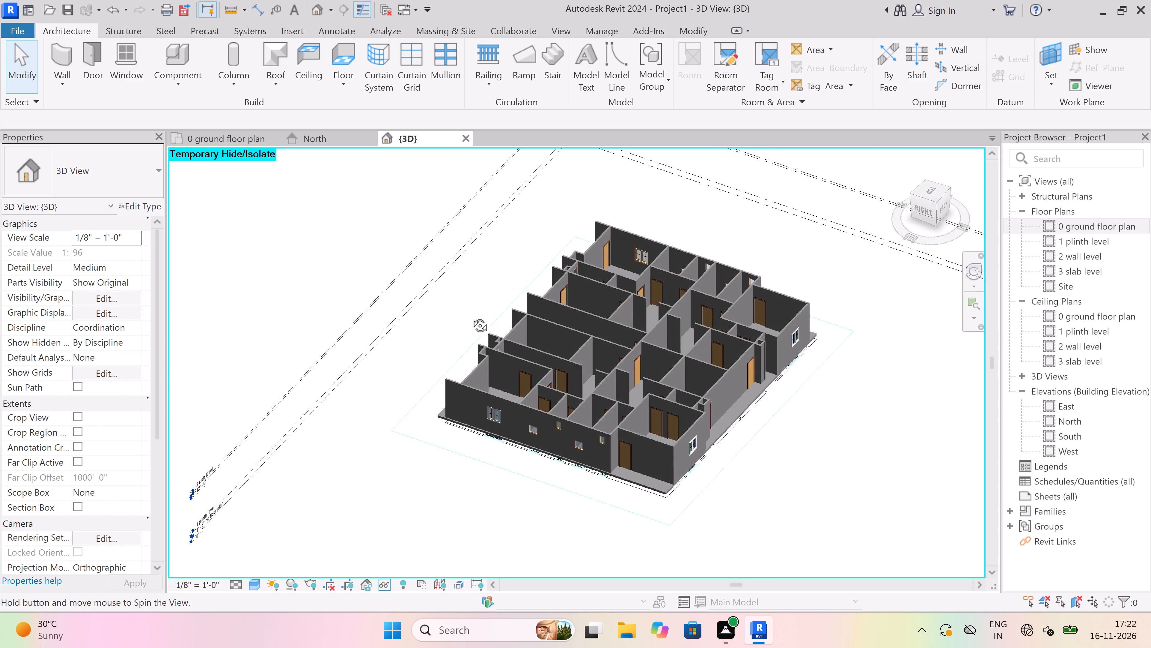
middle_click_drag(471, 316, 325, 402, "shift")
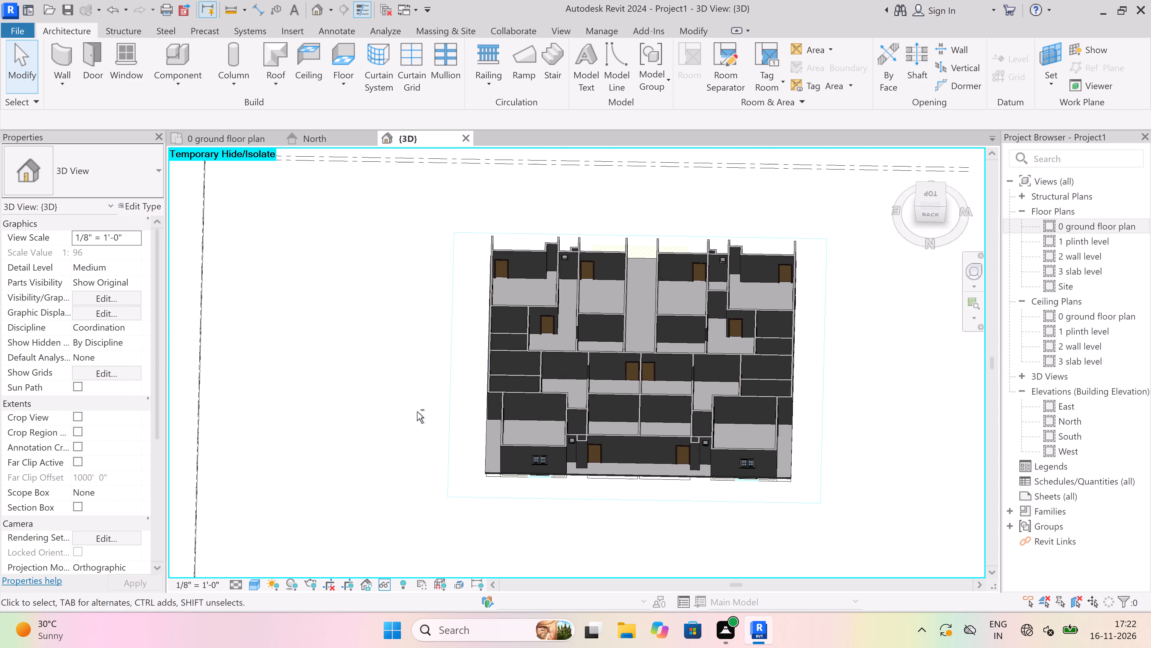
middle_click_drag(637, 322, 516, 363, "shift")
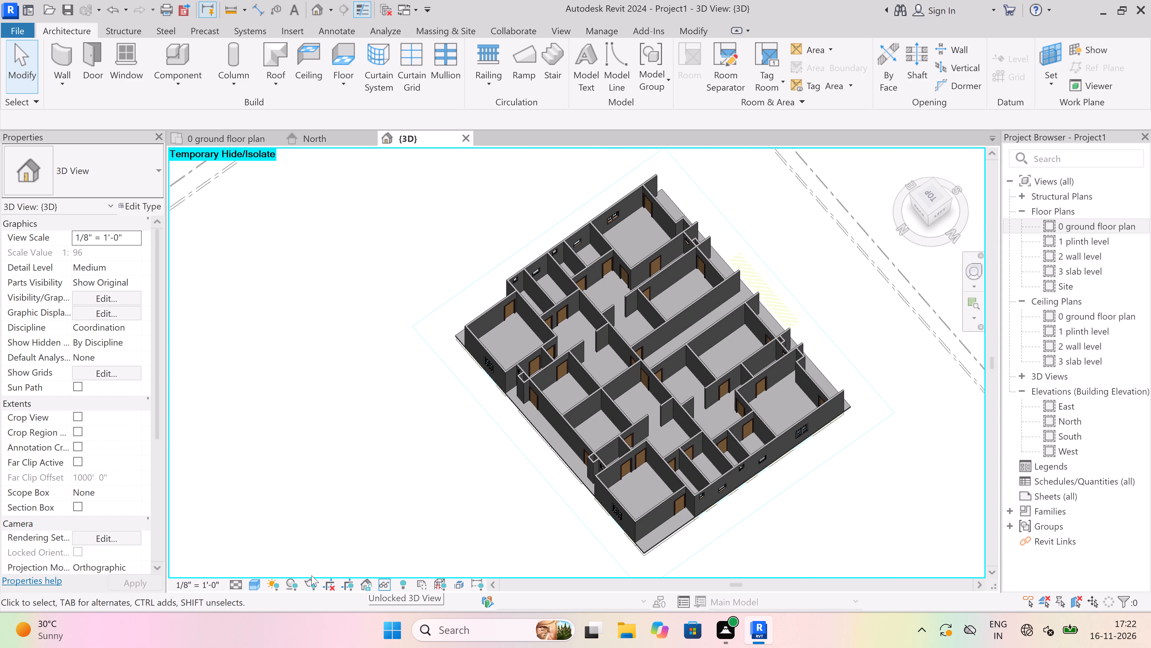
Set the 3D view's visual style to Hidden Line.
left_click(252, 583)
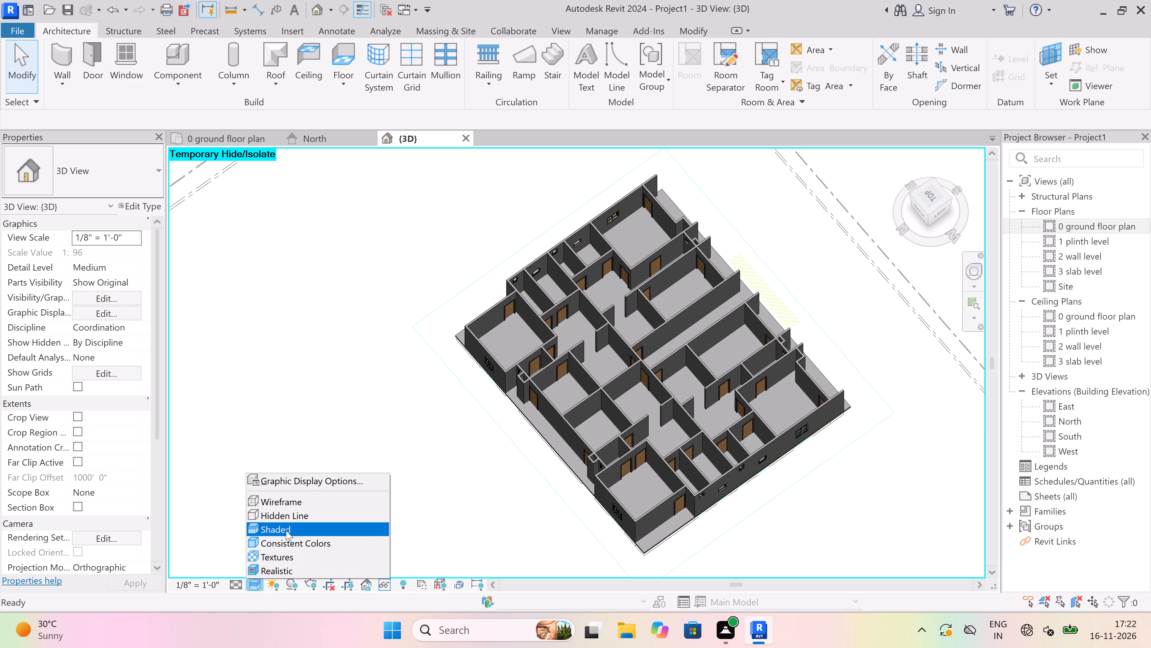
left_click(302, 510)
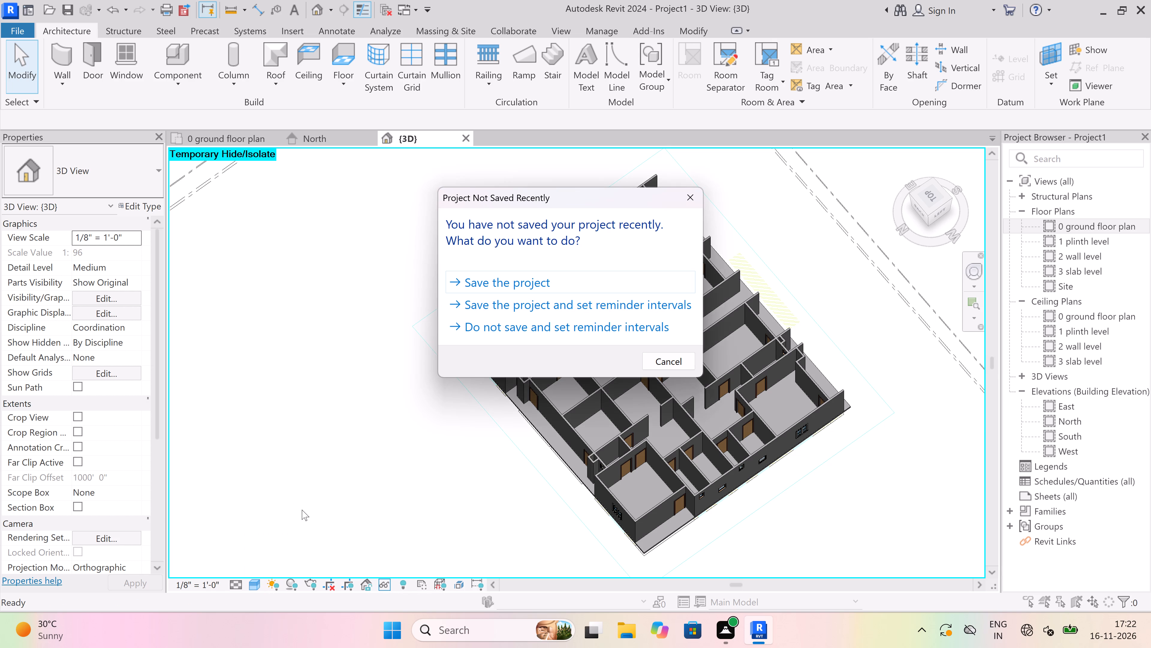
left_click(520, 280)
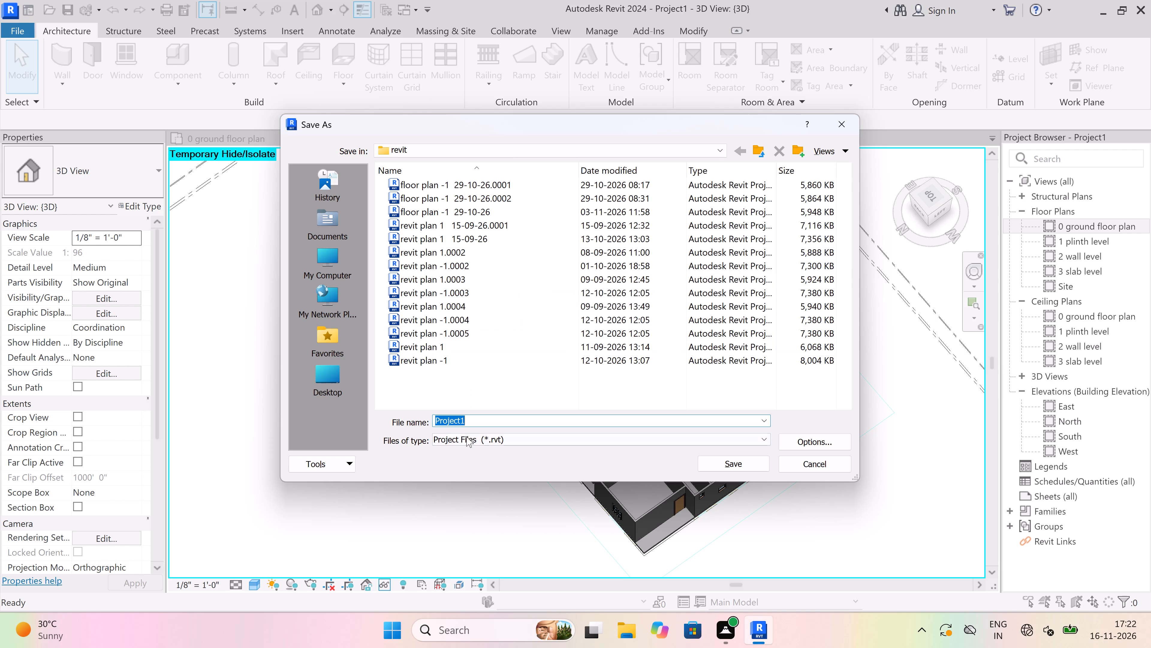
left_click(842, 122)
Examine the hidden-line storey, including the corner room's door frame where it meets the wall and floor.
scroll(592, 284, "up", 3)
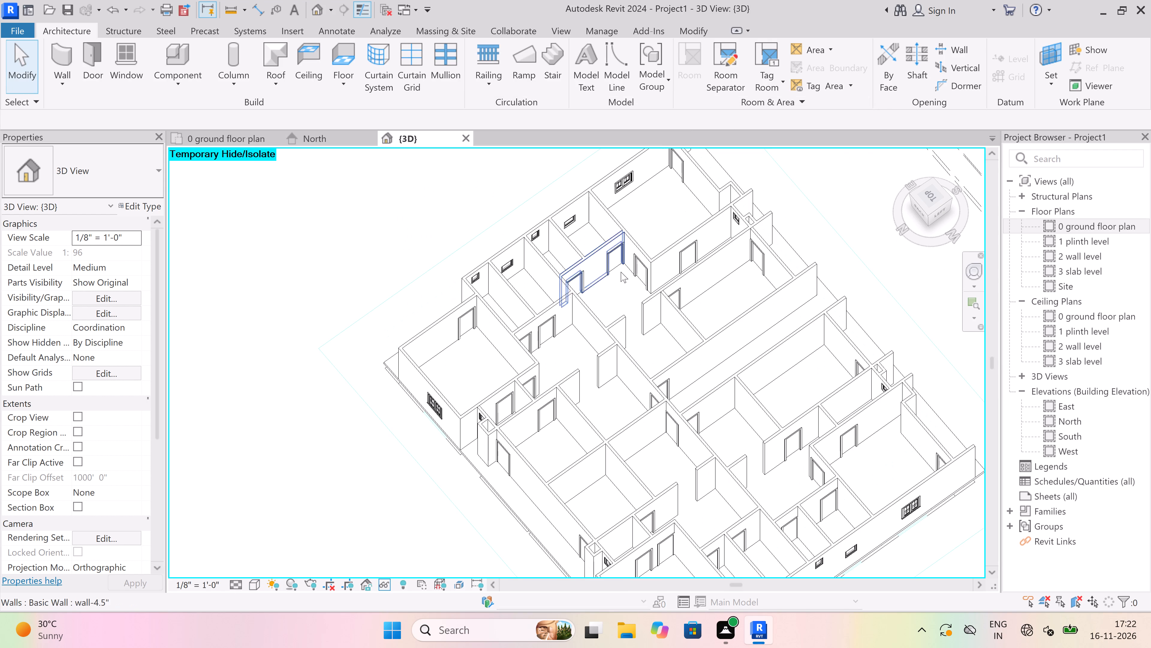
key("Escape")
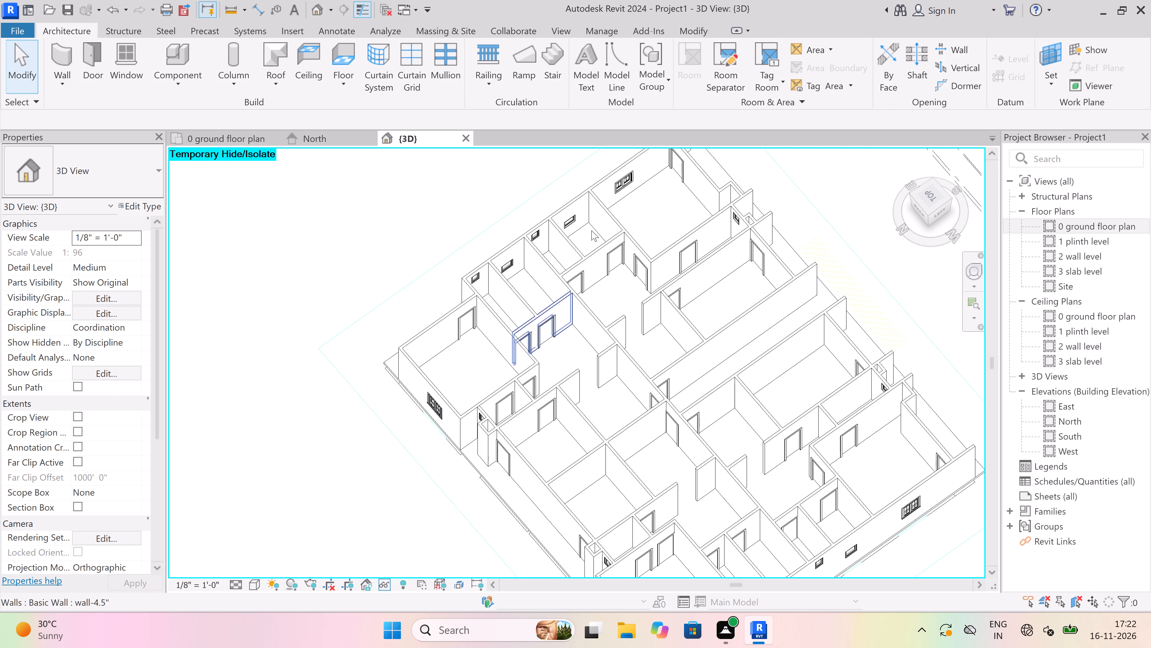
scroll(595, 224, "up", 9)
scroll(371, 427, "down", 8)
scroll(577, 213, "up", 3)
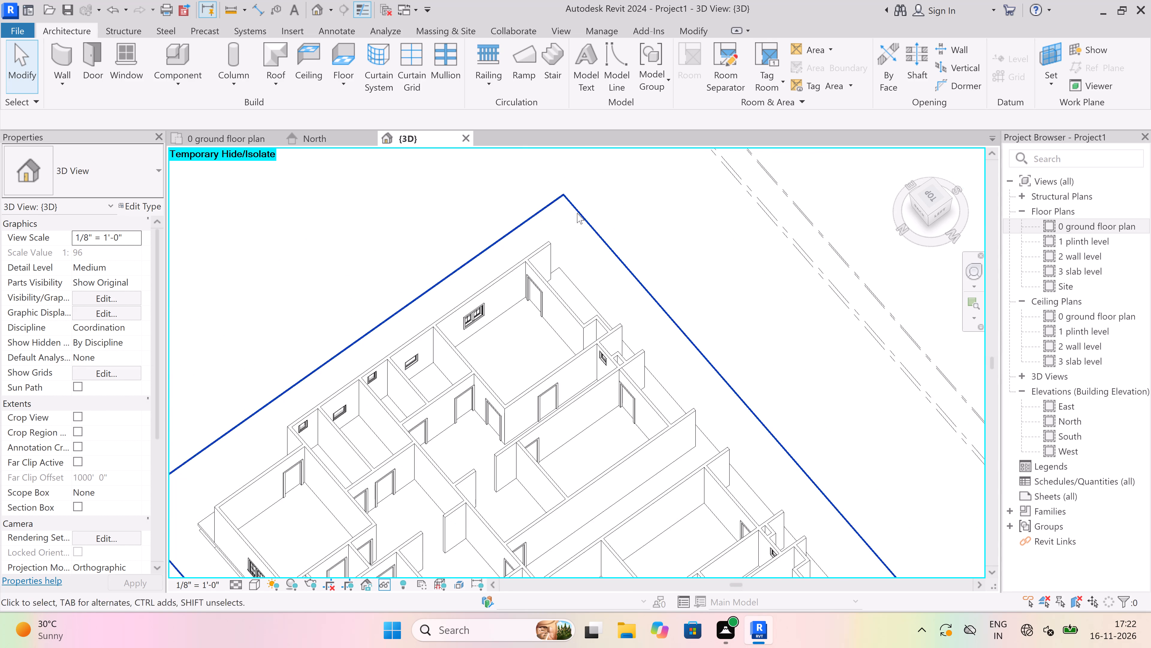
scroll(577, 213, "up", 2)
scroll(491, 374, "up", 4)
scroll(448, 412, "up", 12)
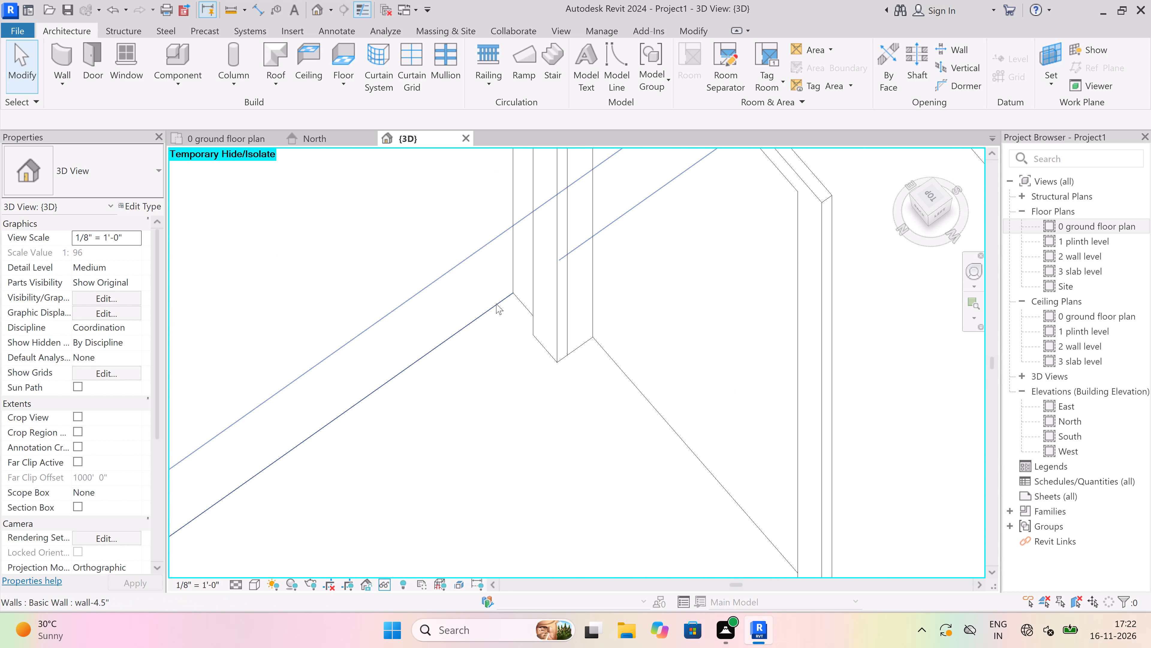
scroll(513, 293, "up", 7)
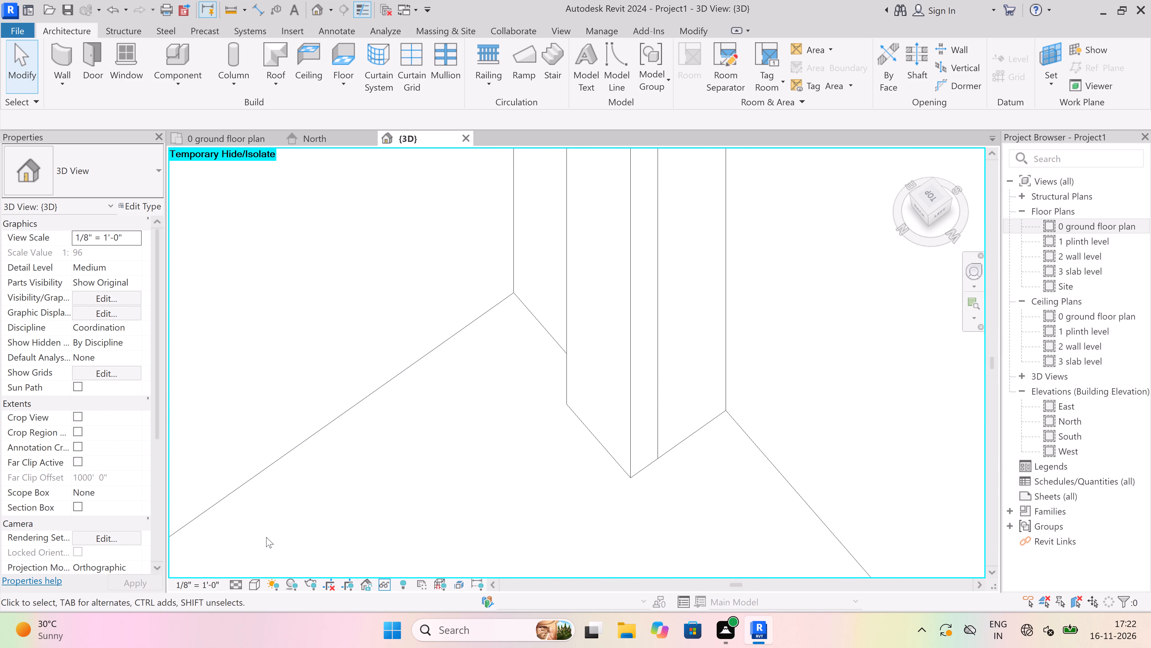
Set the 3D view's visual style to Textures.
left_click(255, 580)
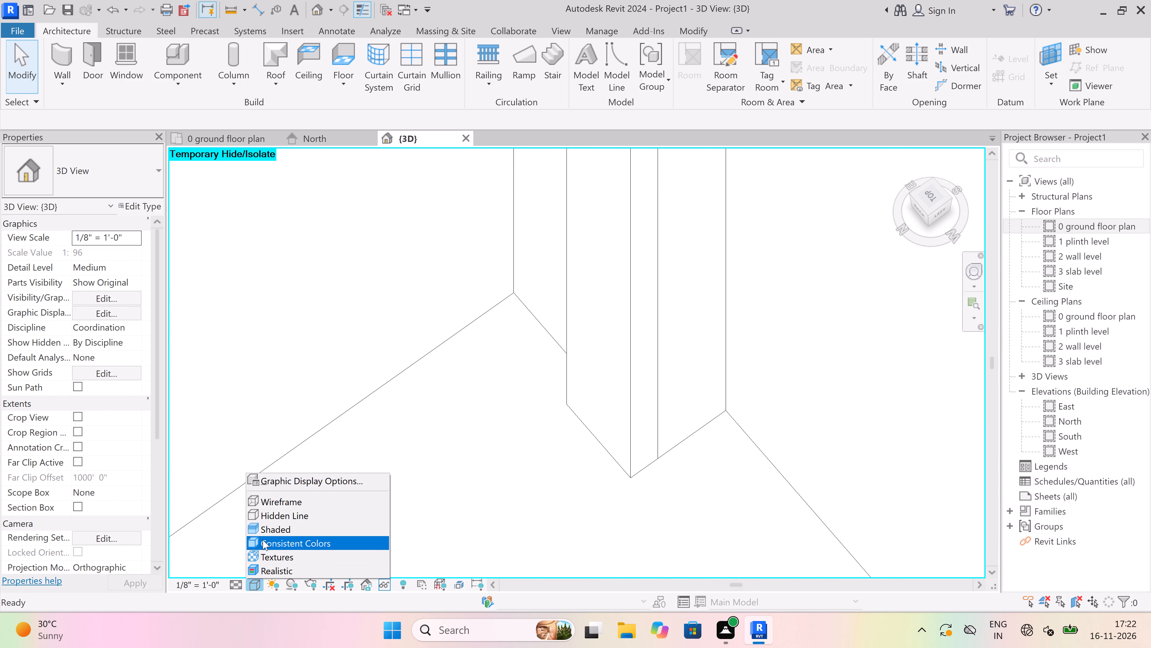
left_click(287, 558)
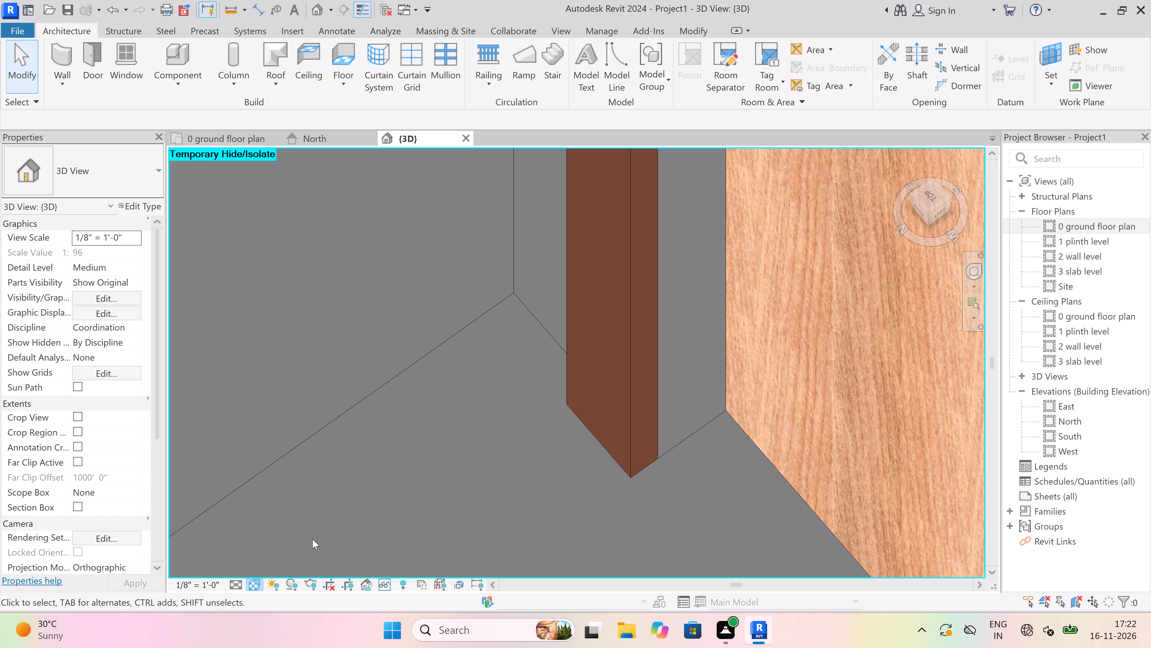
Examine the textured walls, doors and windows across the roofless storey and in its corner room.
scroll(440, 452, "down", 20)
scroll(440, 452, "down", 9)
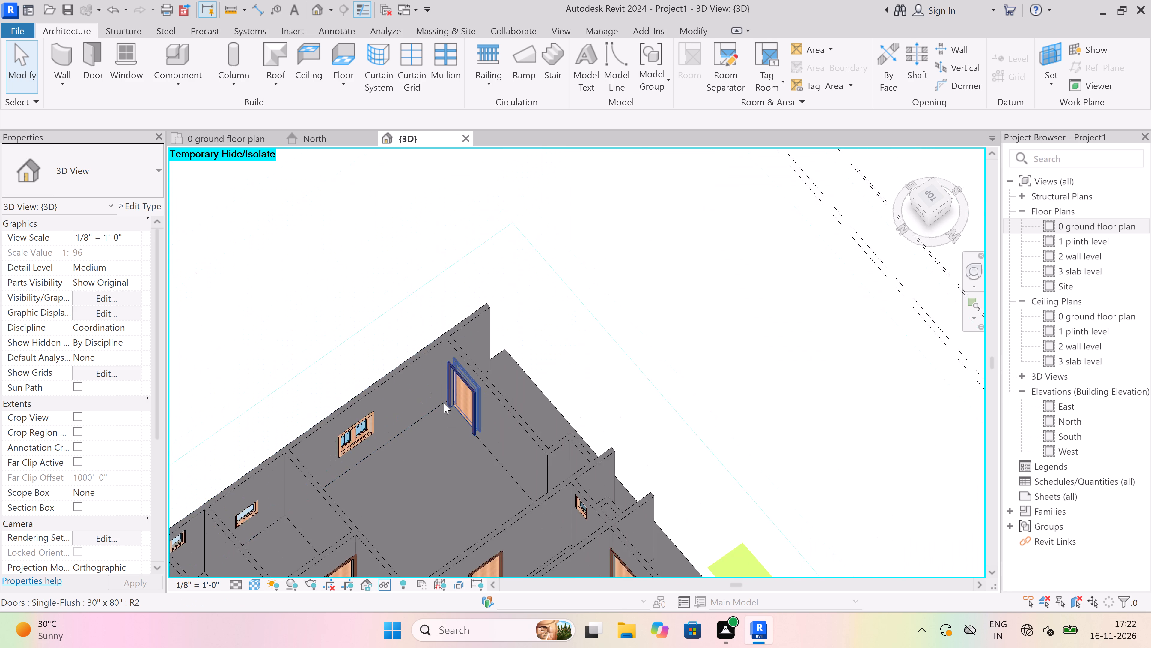
scroll(444, 403, "down", 11)
scroll(423, 508, "up", 11)
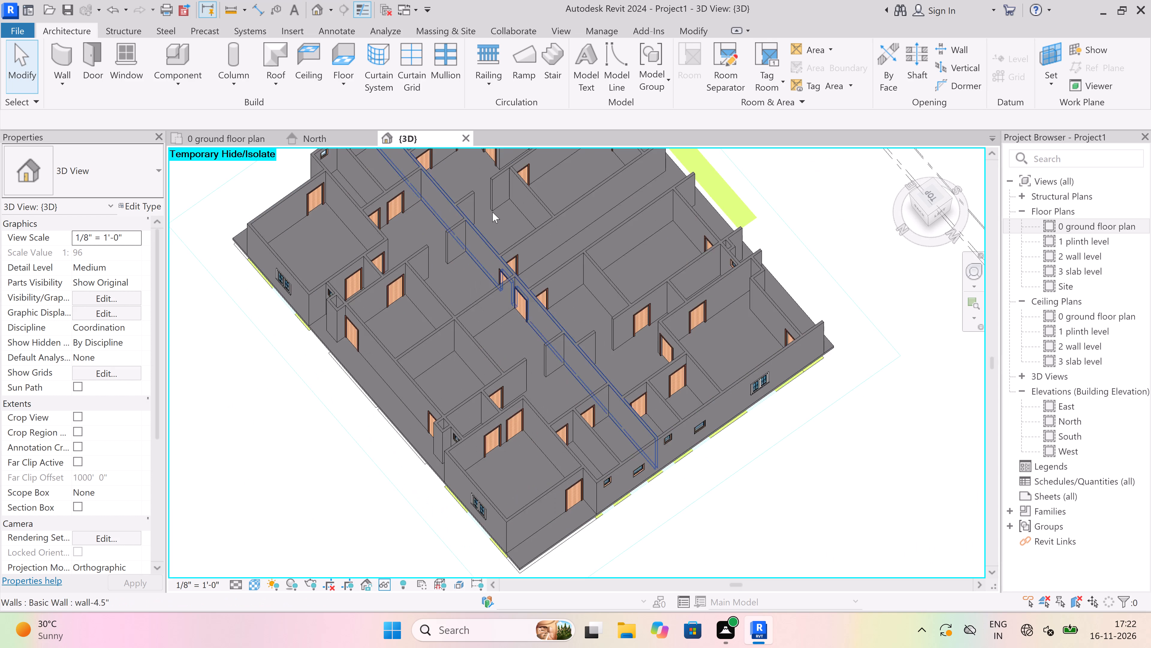
scroll(493, 211, "up", 5)
scroll(389, 444, "down", 9)
scroll(400, 286, "up", 5)
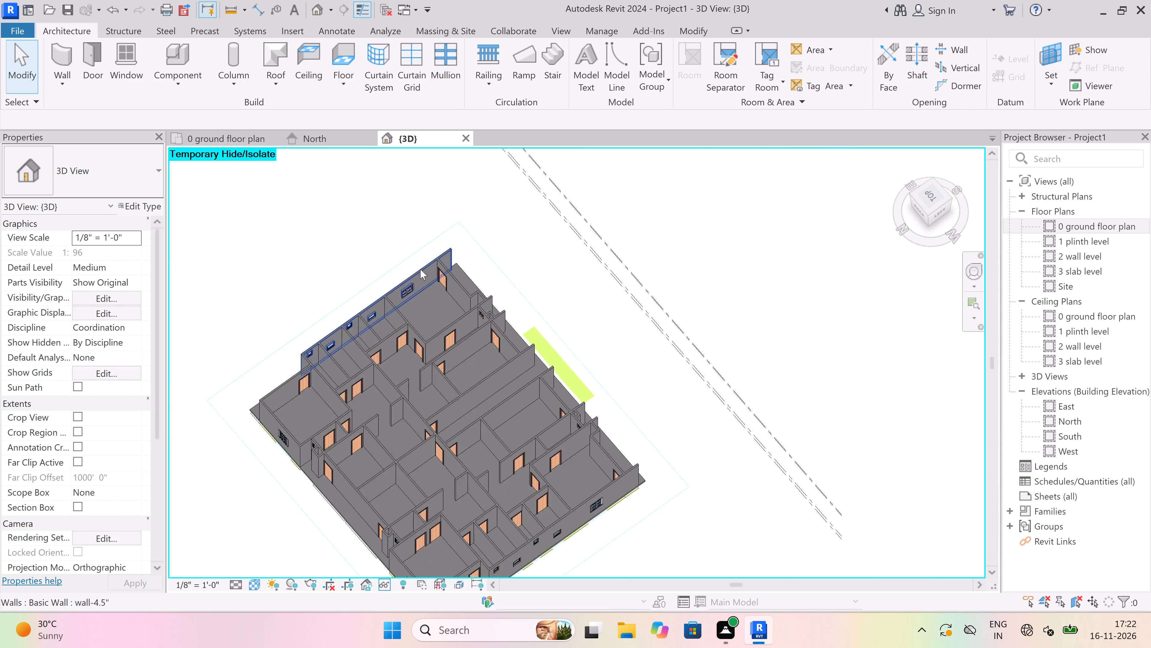
scroll(446, 258, "up", 10)
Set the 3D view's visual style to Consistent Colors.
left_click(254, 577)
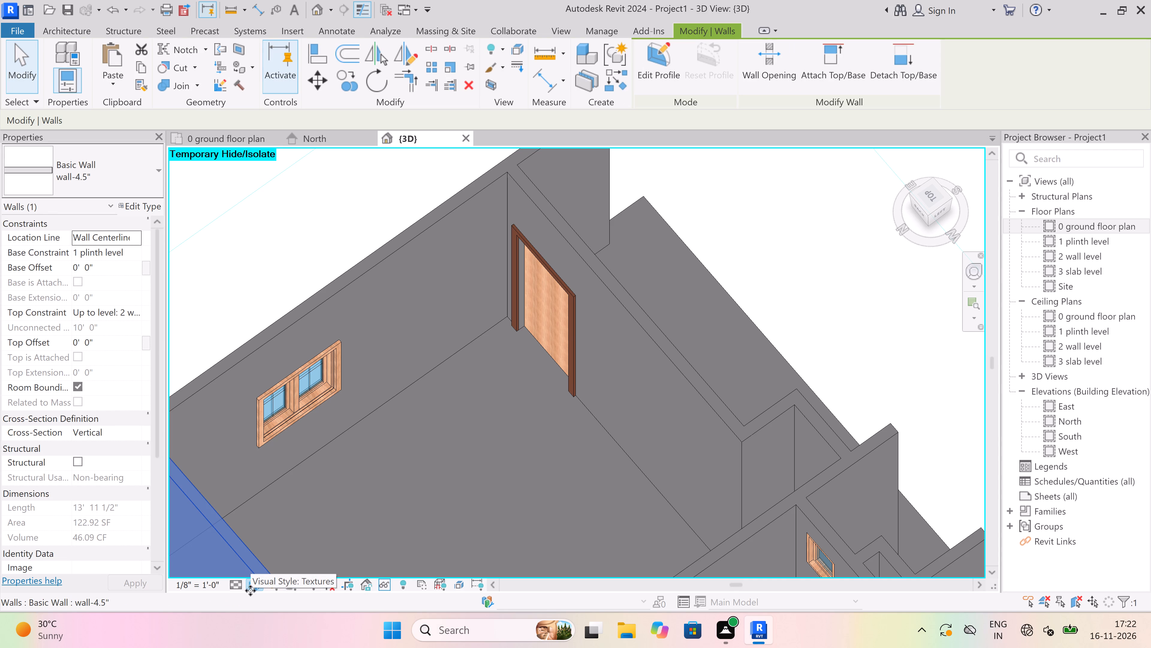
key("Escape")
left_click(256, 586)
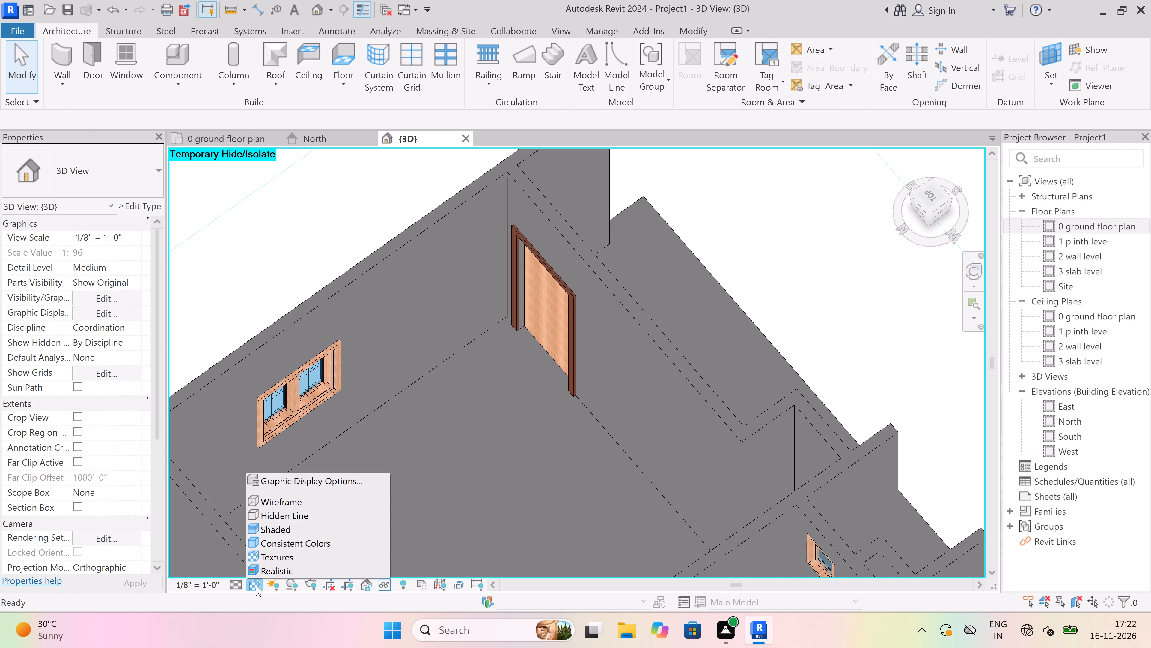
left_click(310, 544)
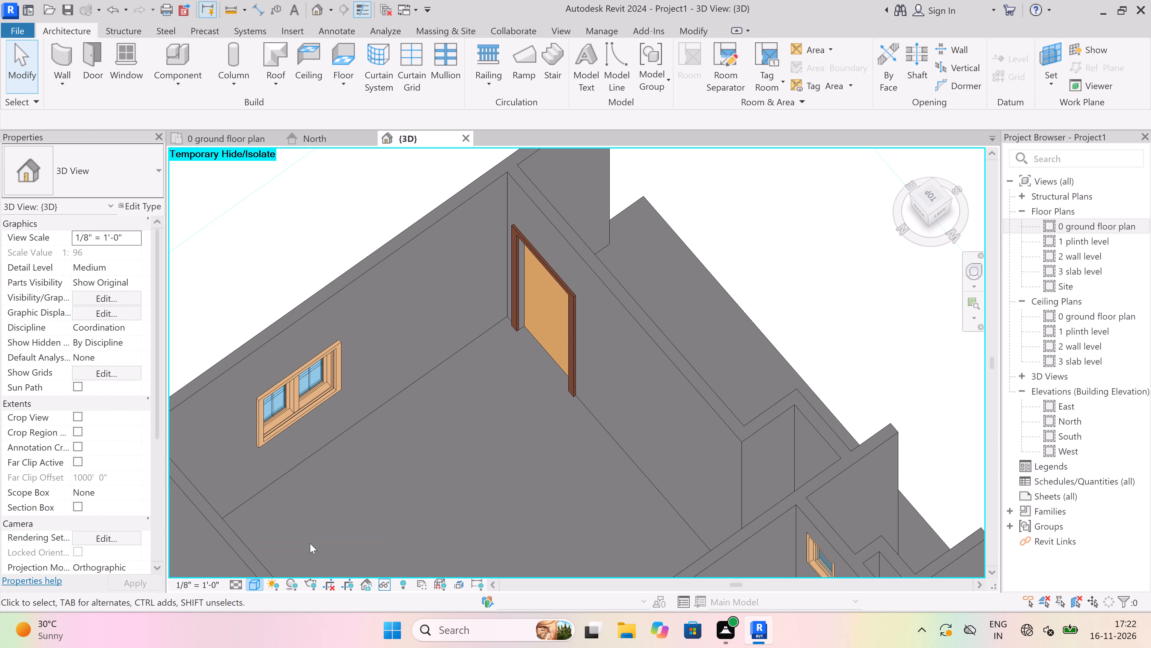
Set the 3D view's visual style to Hidden Line.
left_click(257, 583)
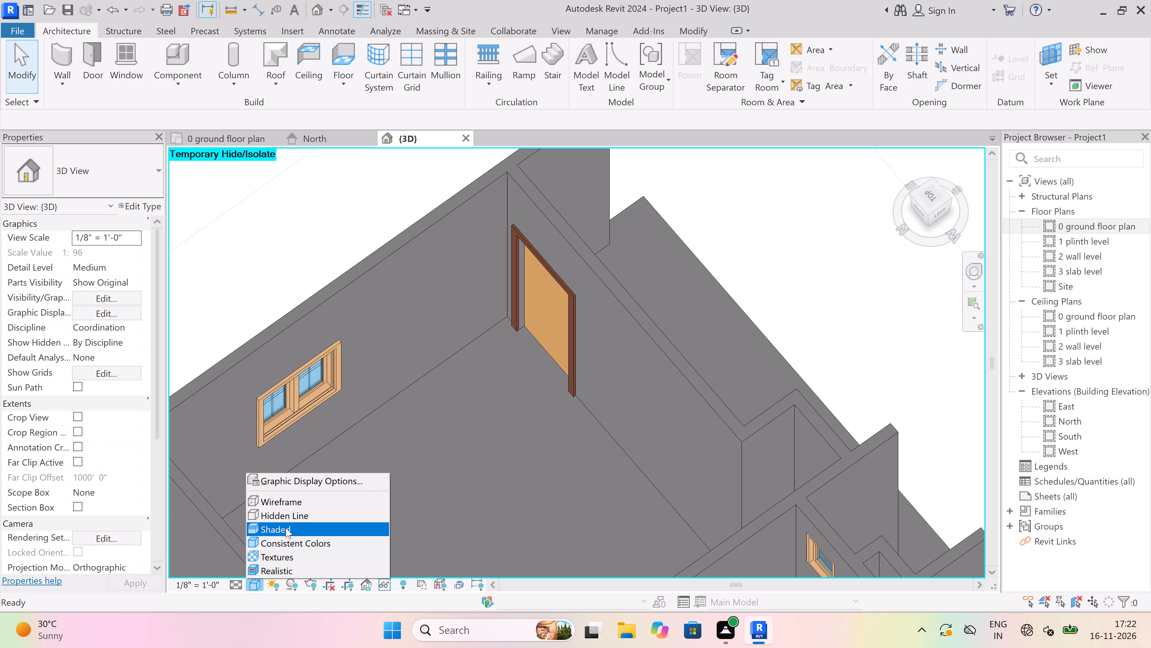
left_click(295, 518)
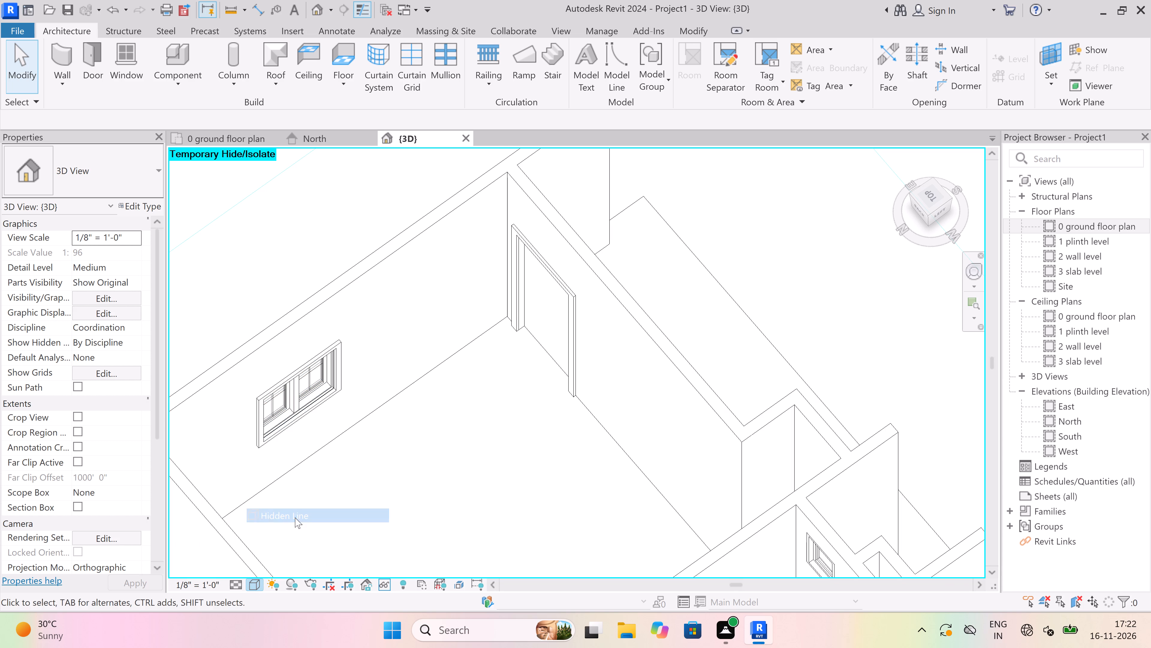
Examine the roofless storey in hidden-line display from several sides, including outer walls, windows, doors and room layout.
scroll(405, 415, "down", 20)
scroll(373, 504, "up", 8)
scroll(317, 455, "down", 3)
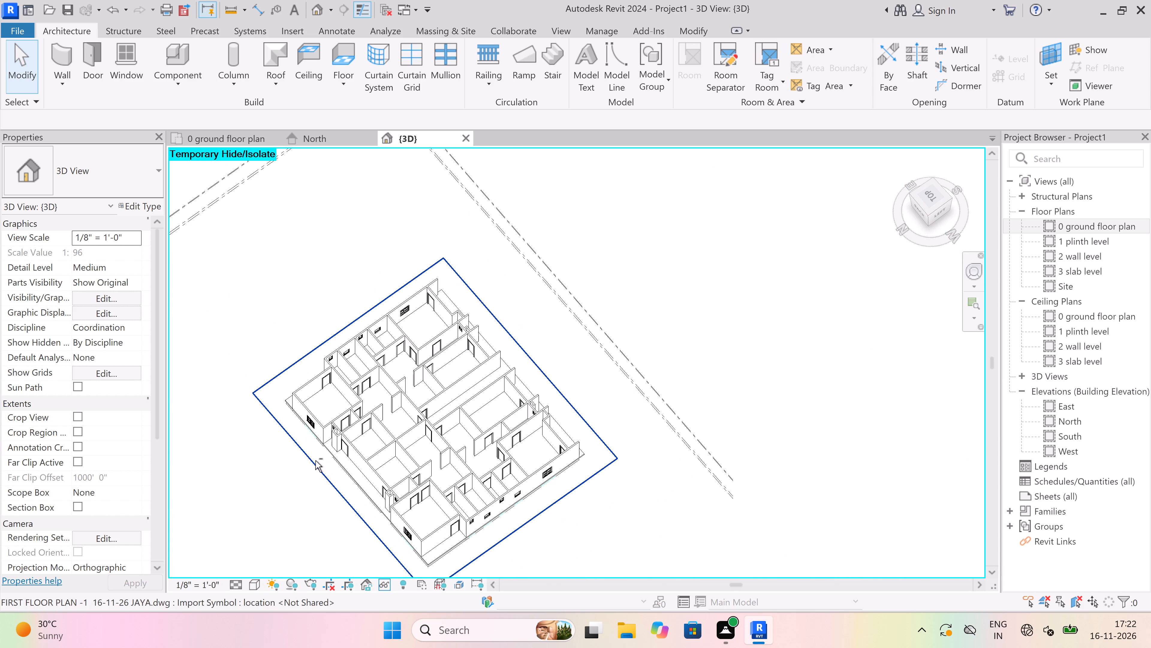
scroll(315, 460, "up", 1, "shift")
middle_click_drag(315, 467, 499, 386, "shift")
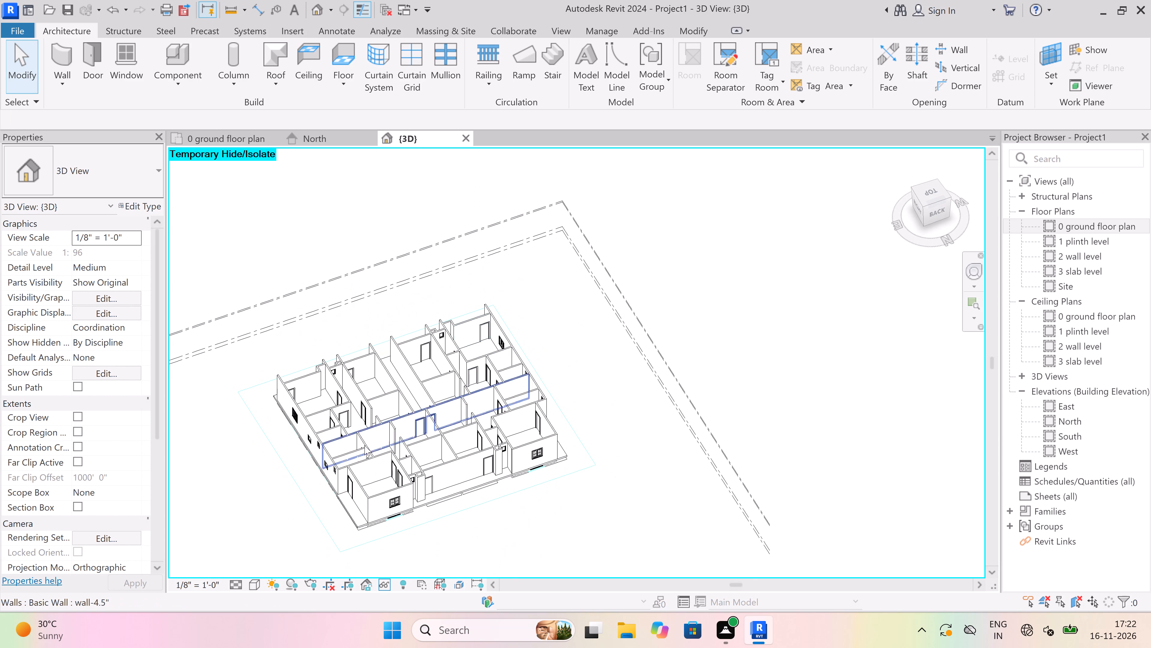
middle_click_drag(363, 464, 430, 362, "shift")
scroll(354, 488, "up", 9)
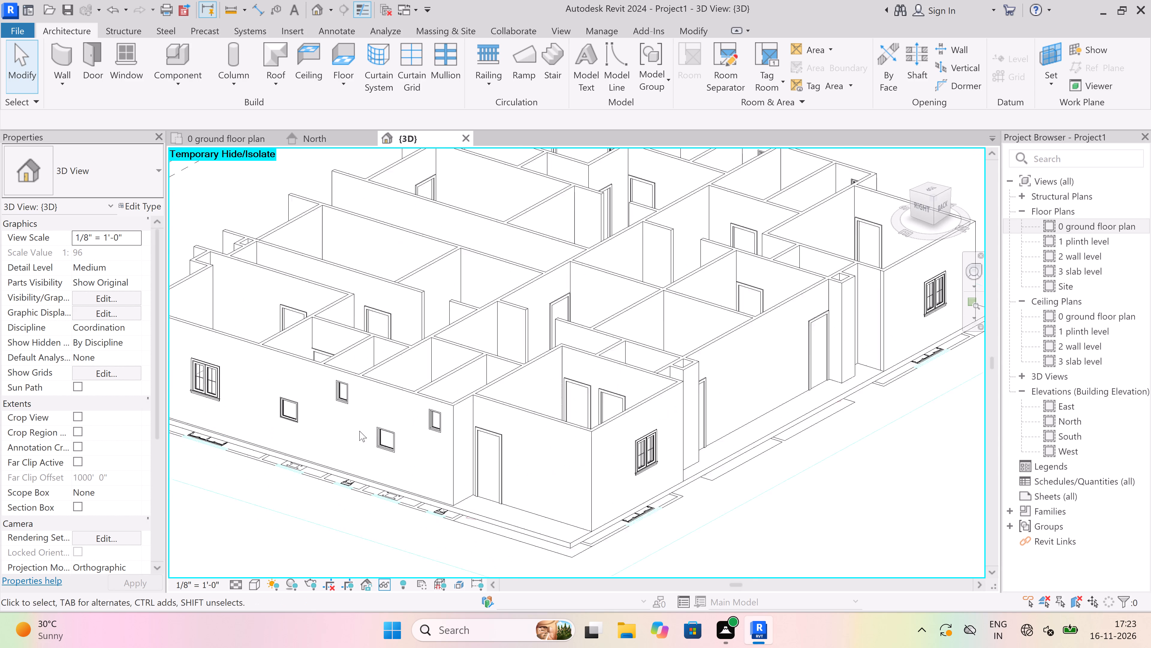
scroll(380, 406, "down", 5)
middle_click_drag(495, 372, 200, 517, "shift")
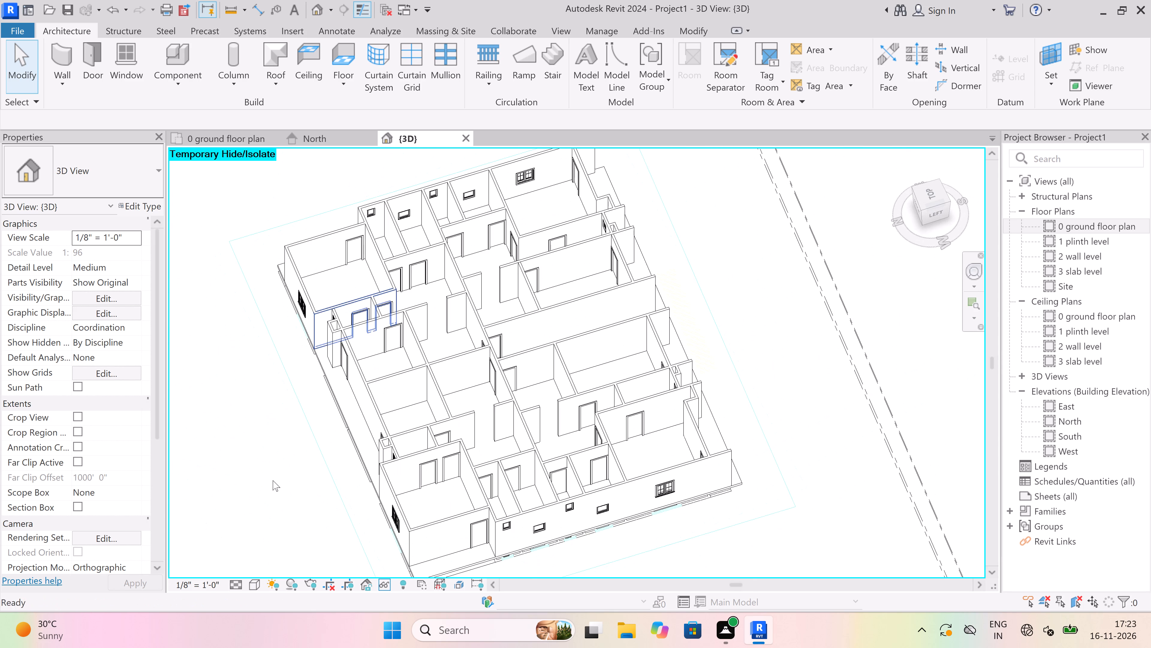
scroll(359, 458, "down", 6)
scroll(439, 298, "up", 10)
middle_click_drag(428, 472, 351, 585, "shift")
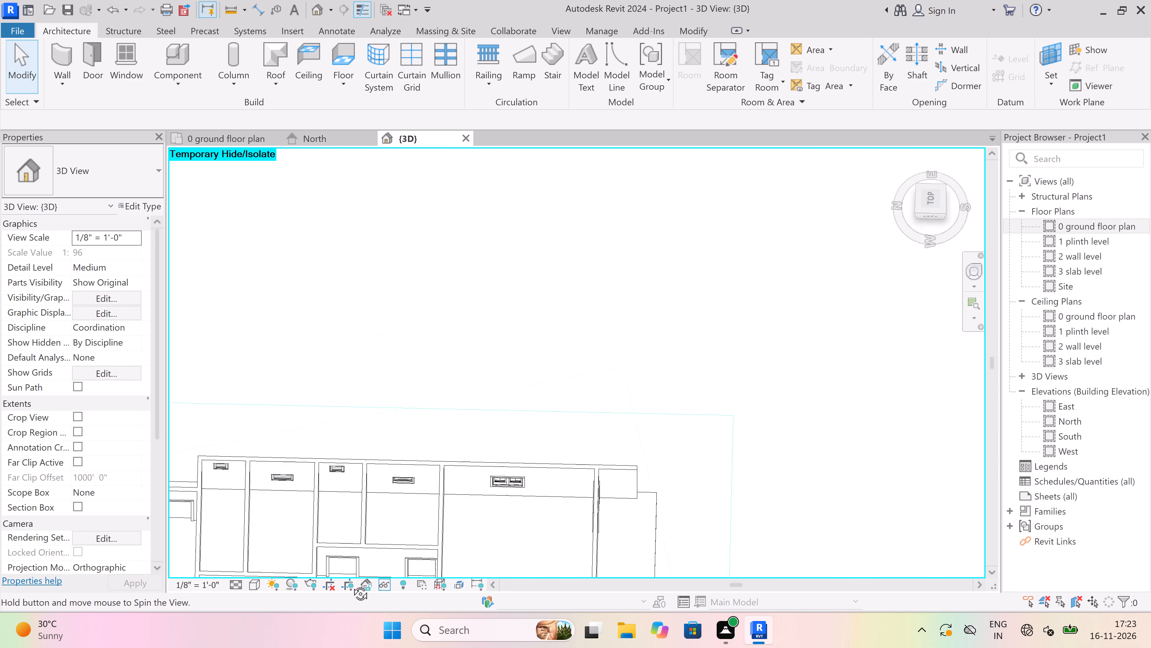
Examine the outer wall's high windows and the room layout of the roofless storey from above and from the opposite side.
middle_click_drag(351, 585, 351, 577, "shift")
scroll(395, 453, "down", 8)
scroll(440, 508, "up", 13)
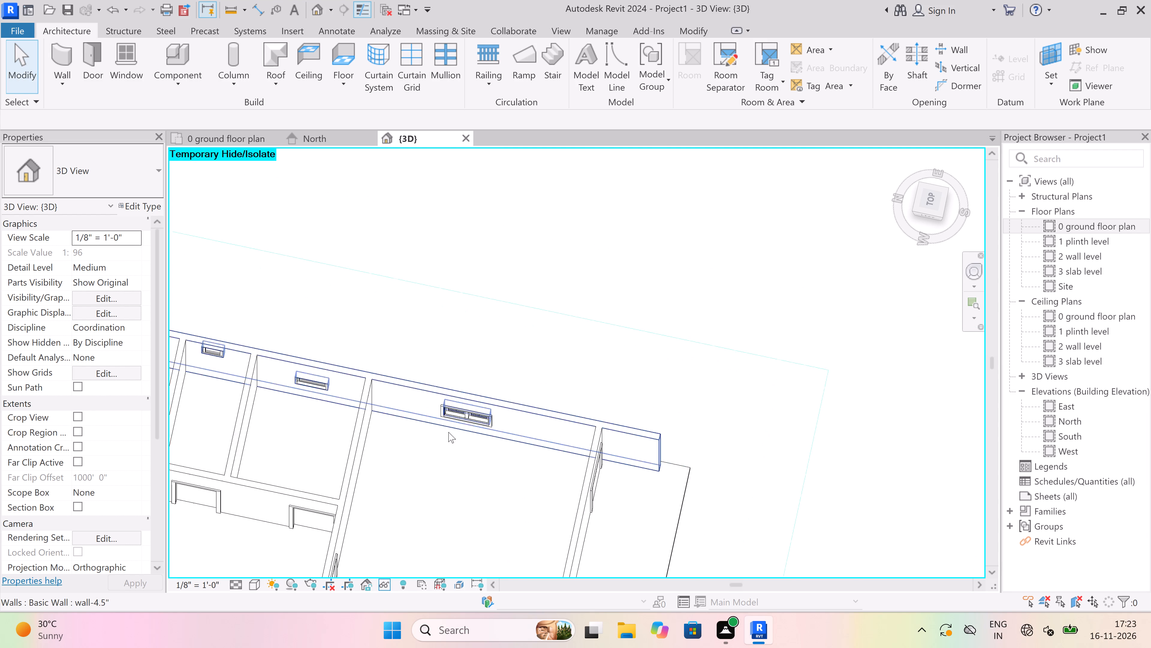
scroll(448, 432, "up", 8)
scroll(362, 403, "up", 5)
scroll(352, 395, "down", 5)
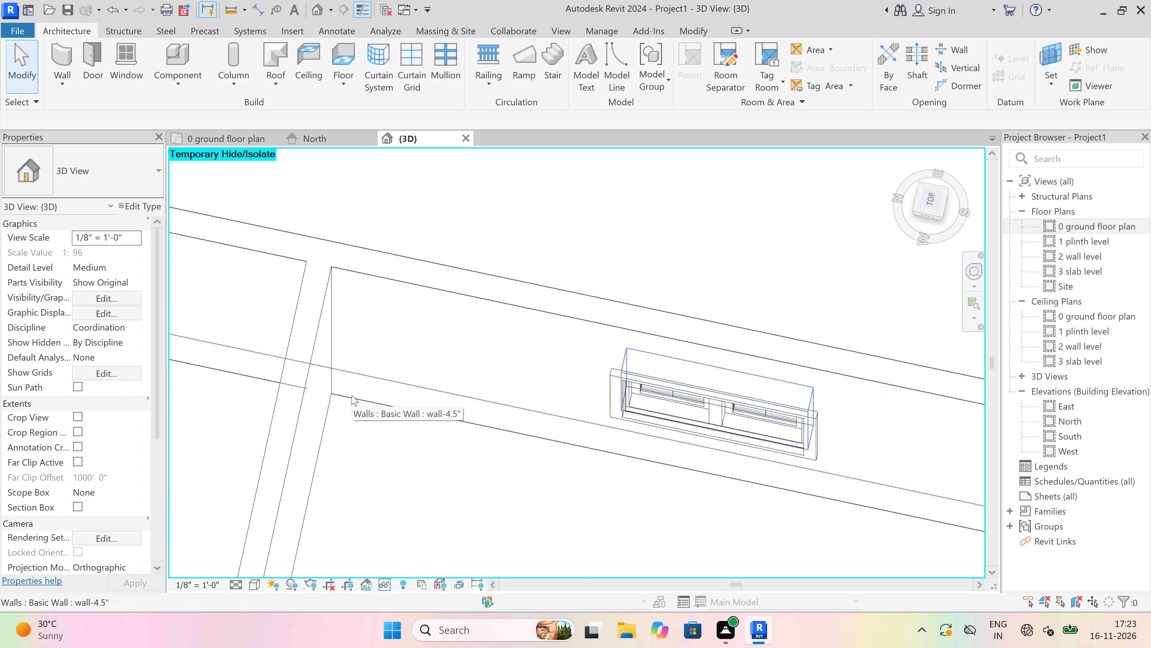
scroll(352, 395, "down", 10)
scroll(696, 311, "down", 5)
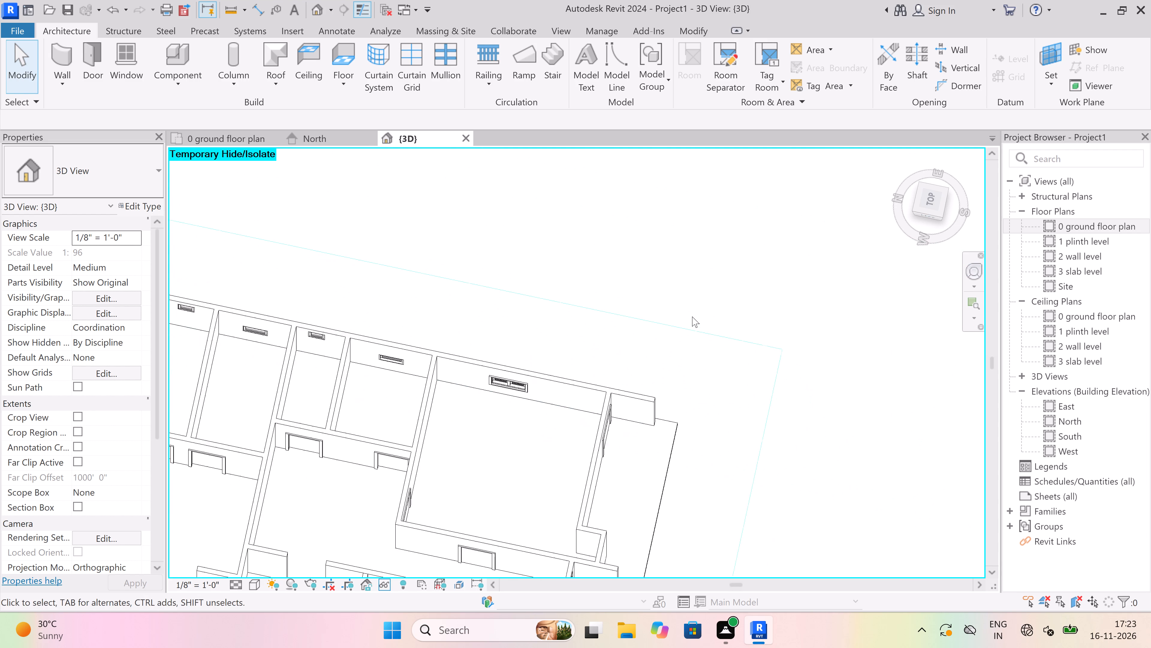
scroll(691, 317, "down", 6)
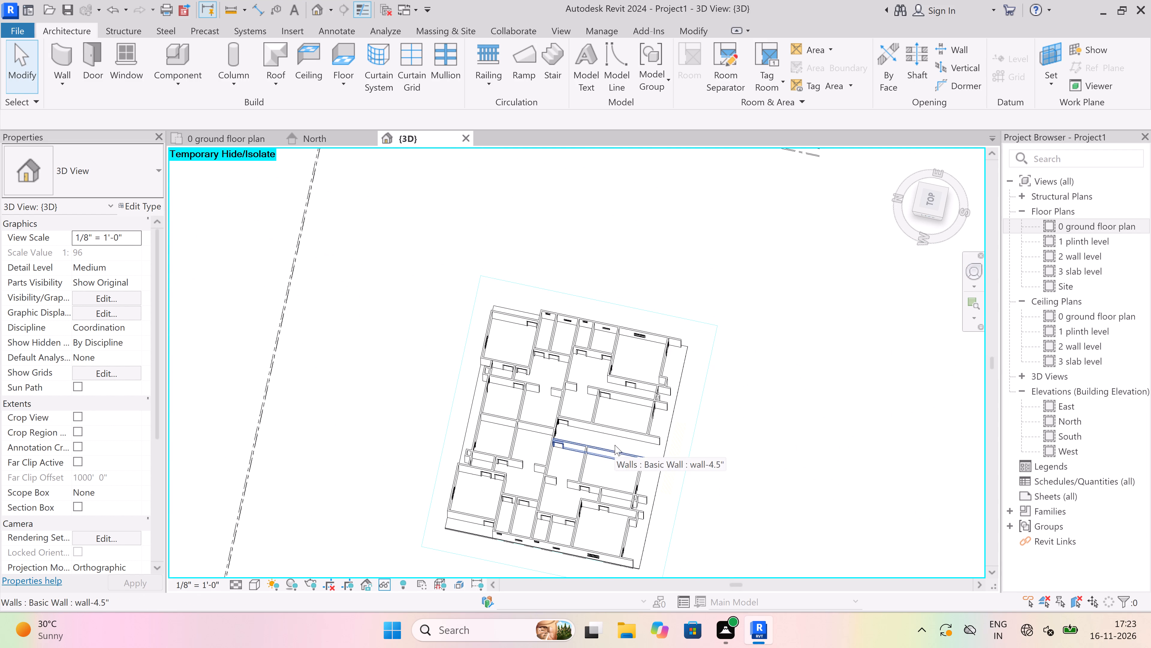
scroll(605, 370, "up", 4)
scroll(630, 294, "up", 3)
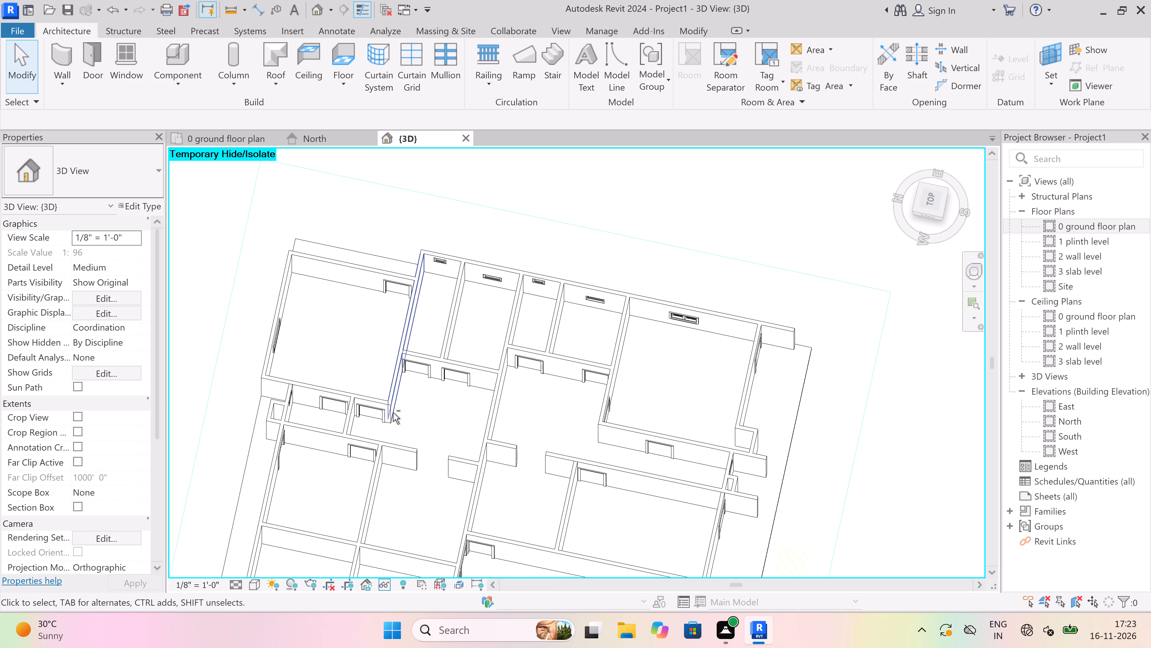
middle_click_drag(393, 424, 523, 320, "shift")
scroll(493, 288, "up", 1)
scroll(488, 288, "down", 5)
scroll(396, 279, "up", 1)
middle_click_drag(384, 305, 562, 386, "shift")
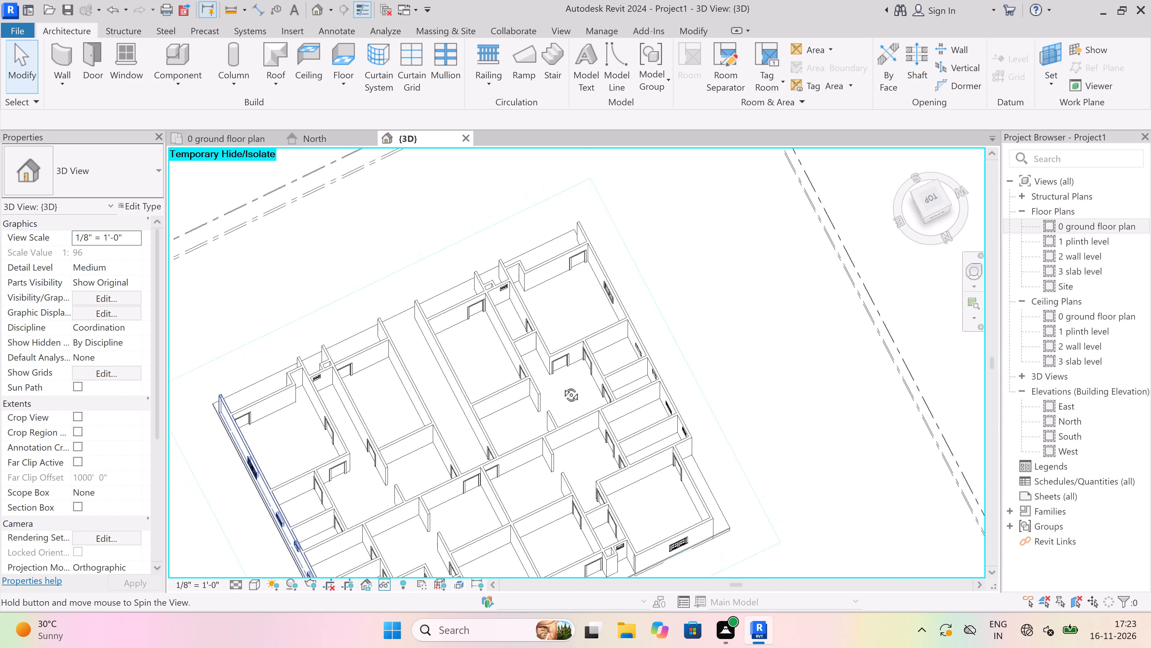
middle_click_drag(562, 386, 435, 478, "shift")
right_click_drag(516, 427, 474, 454, "shift")
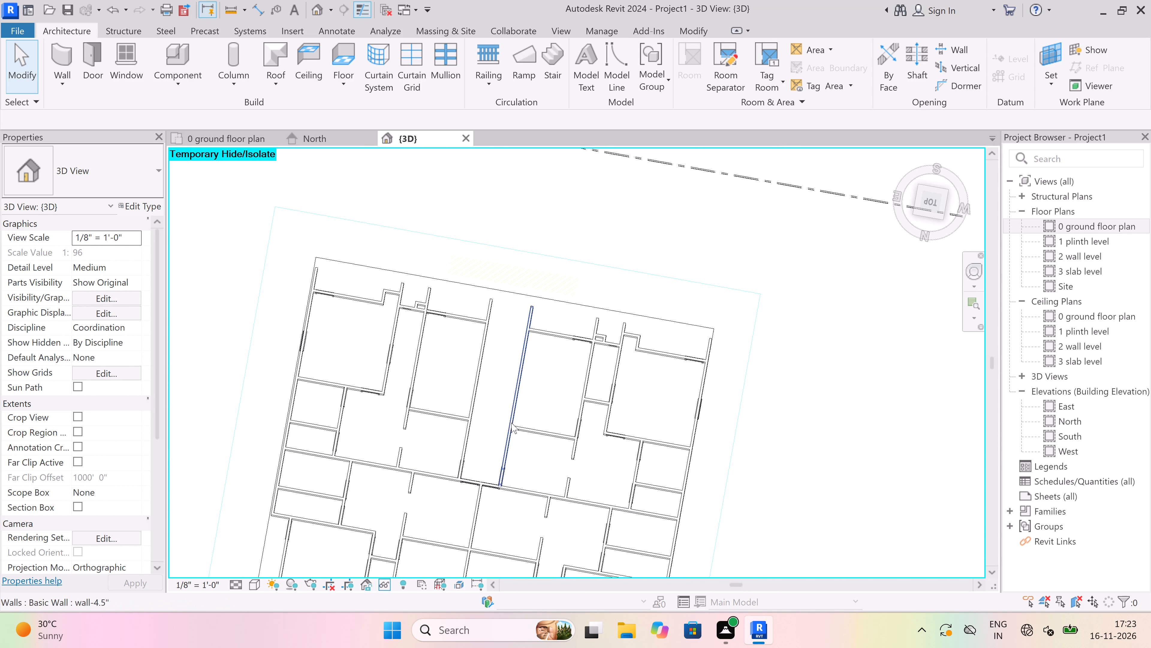
key("Escape")
Examine the corner room up close, checking the door frame's foot and the wall corners where they meet the floor.
scroll(387, 354, "up", 5)
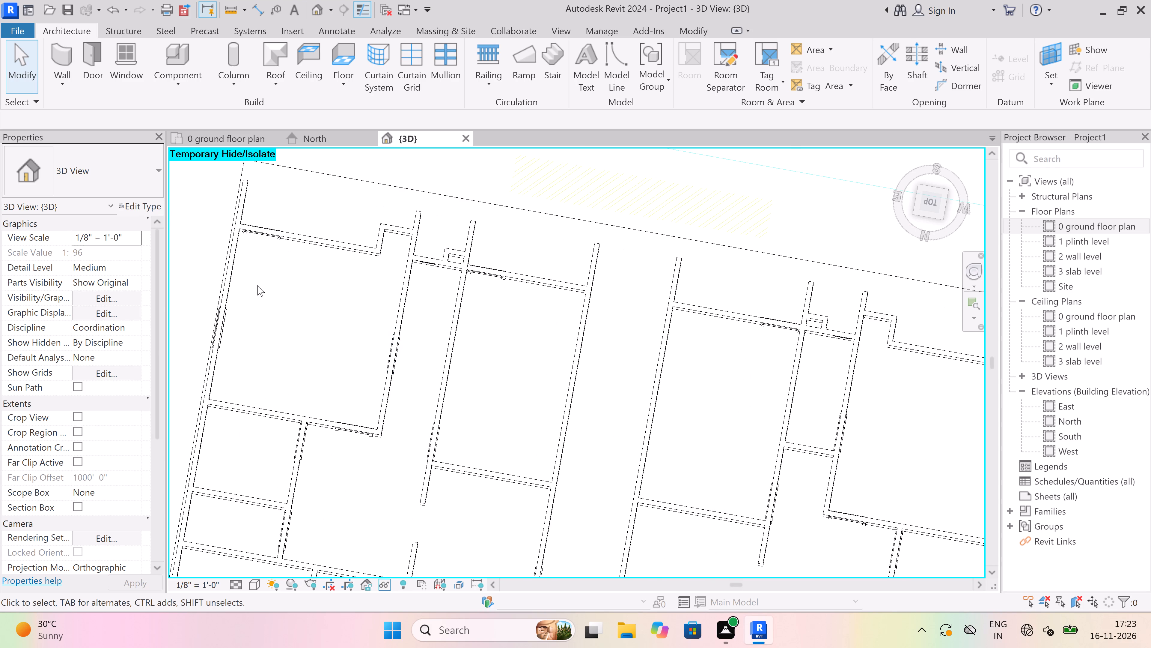
scroll(245, 188, "up", 6)
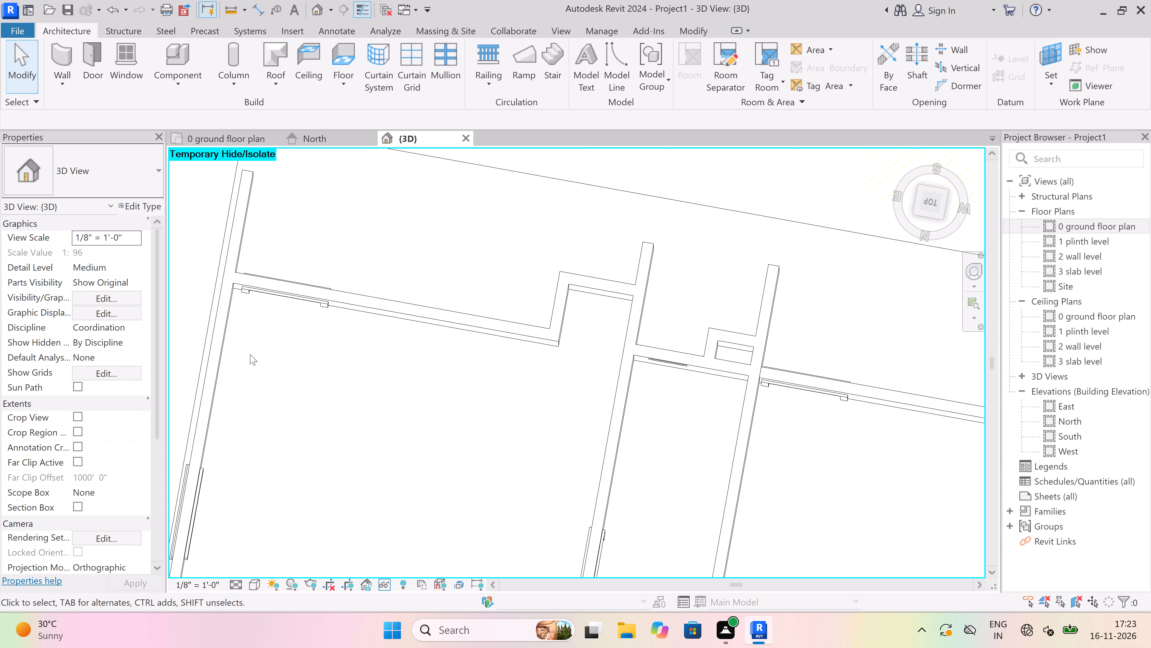
middle_click_drag(261, 376, 250, 288, "shift")
scroll(250, 288, "up", 1, "shift")
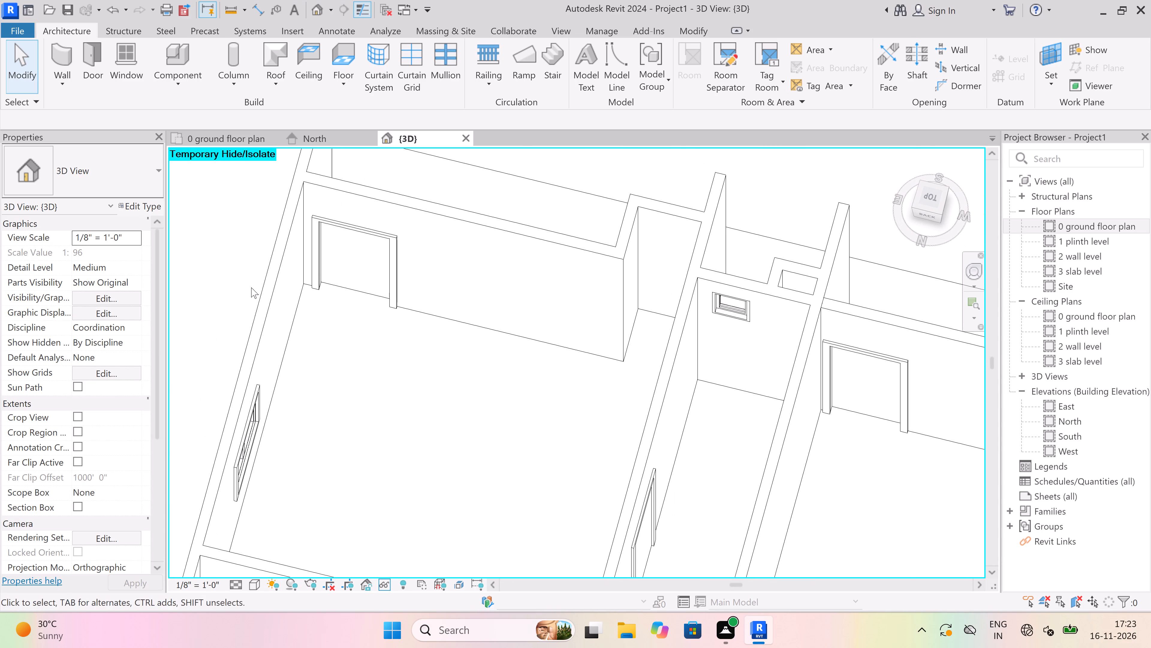
scroll(359, 286, "up", 9)
scroll(285, 331, "down", 4)
scroll(653, 371, "up", 4)
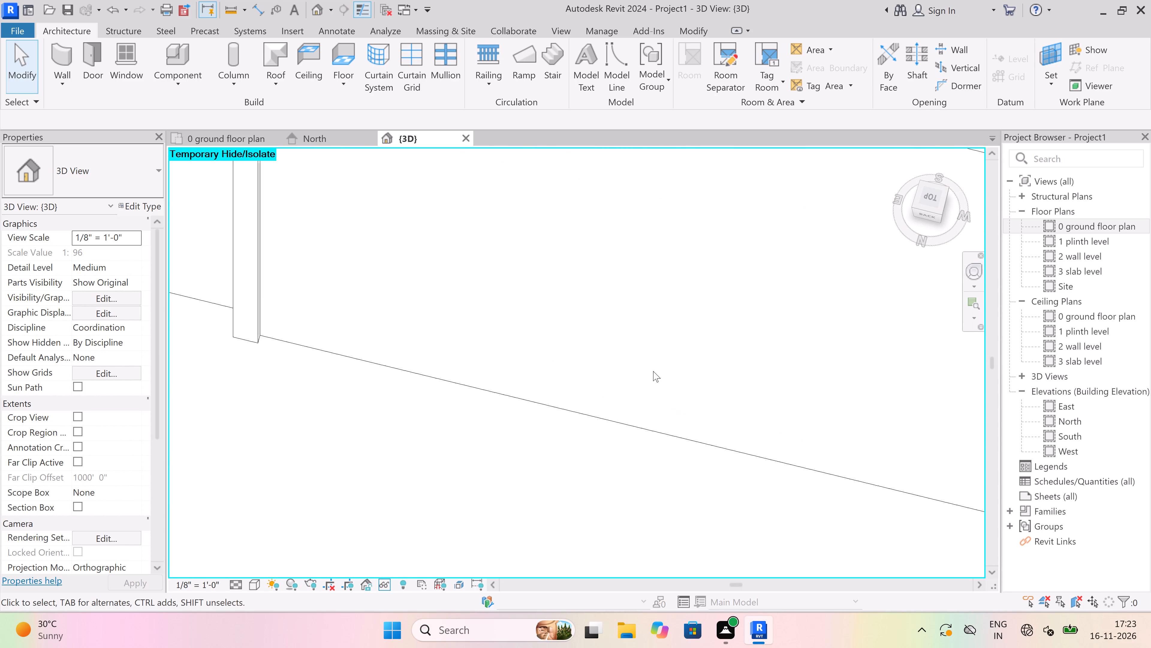
scroll(476, 402, "down", 7)
scroll(765, 436, "up", 5)
scroll(641, 444, "up", 4)
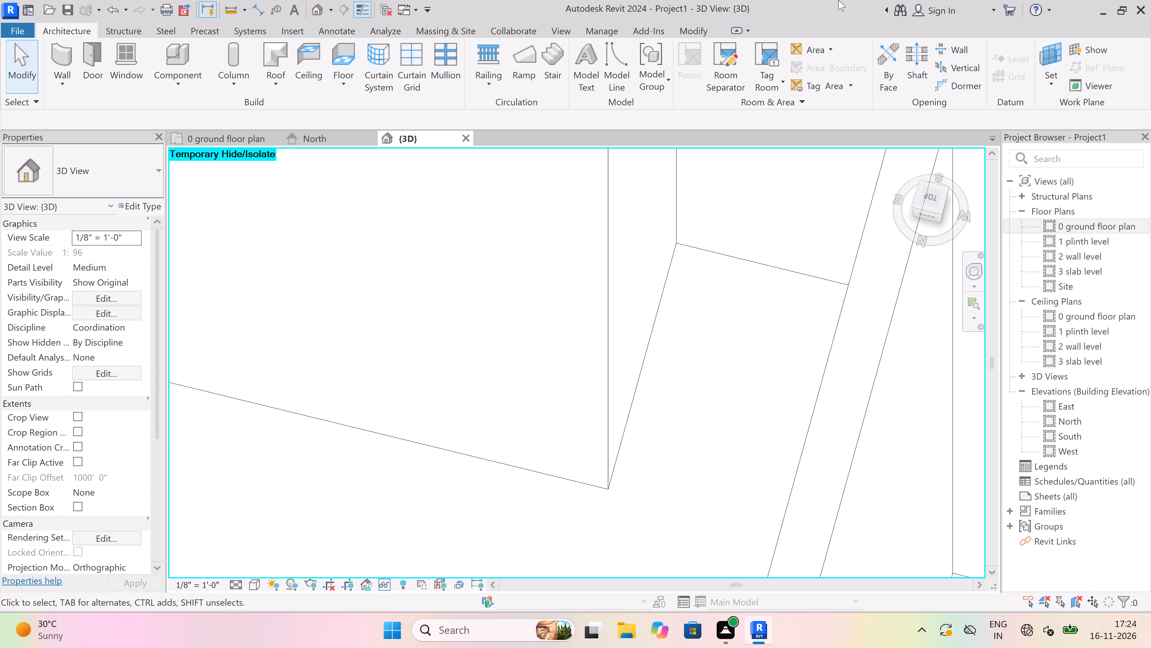
scroll(695, 367, "down", 3)
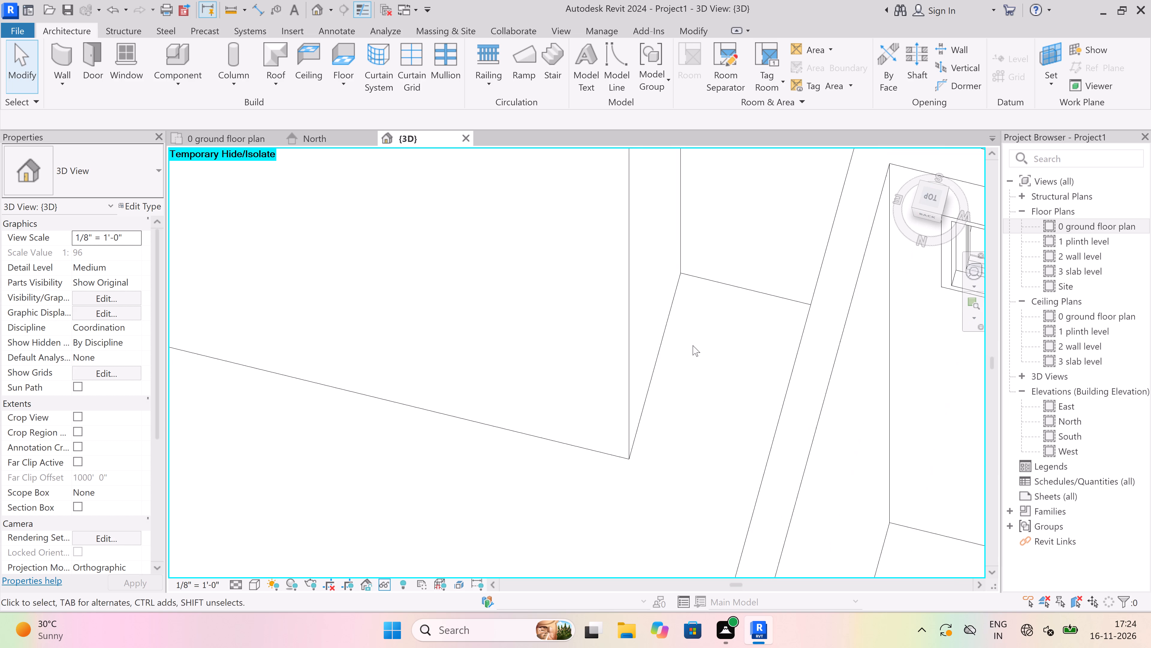
scroll(693, 345, "down", 1)
scroll(680, 279, "up", 5)
scroll(713, 343, "up", 5)
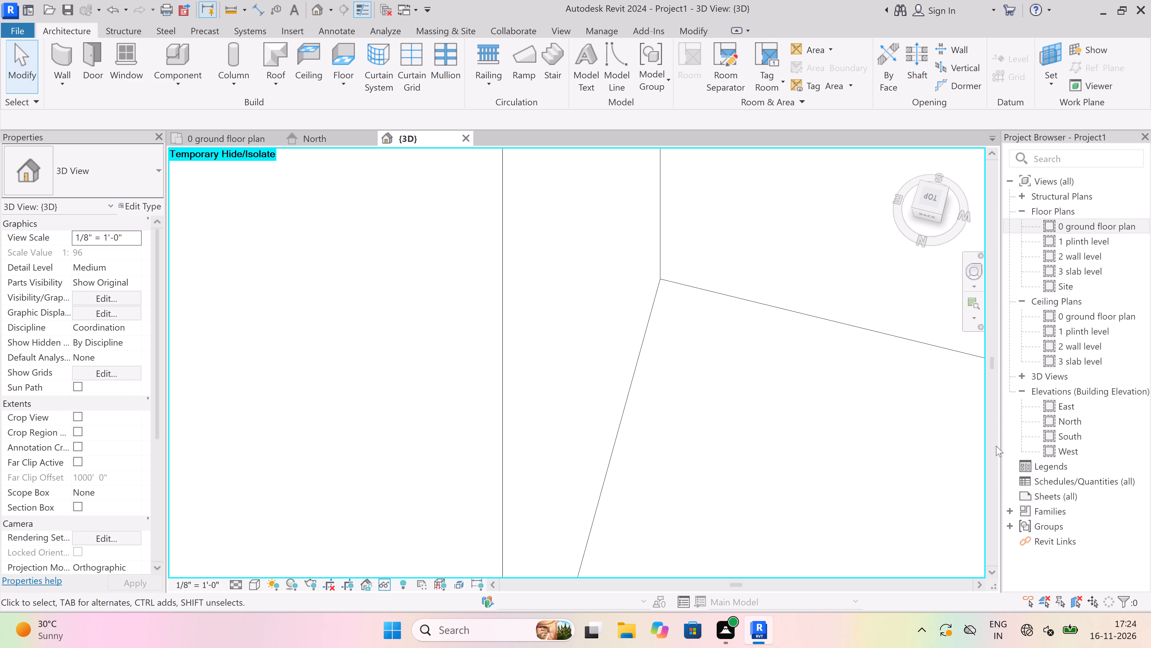
scroll(570, 400, "down", 5)
scroll(646, 352, "up", 1)
scroll(646, 351, "down", 8)
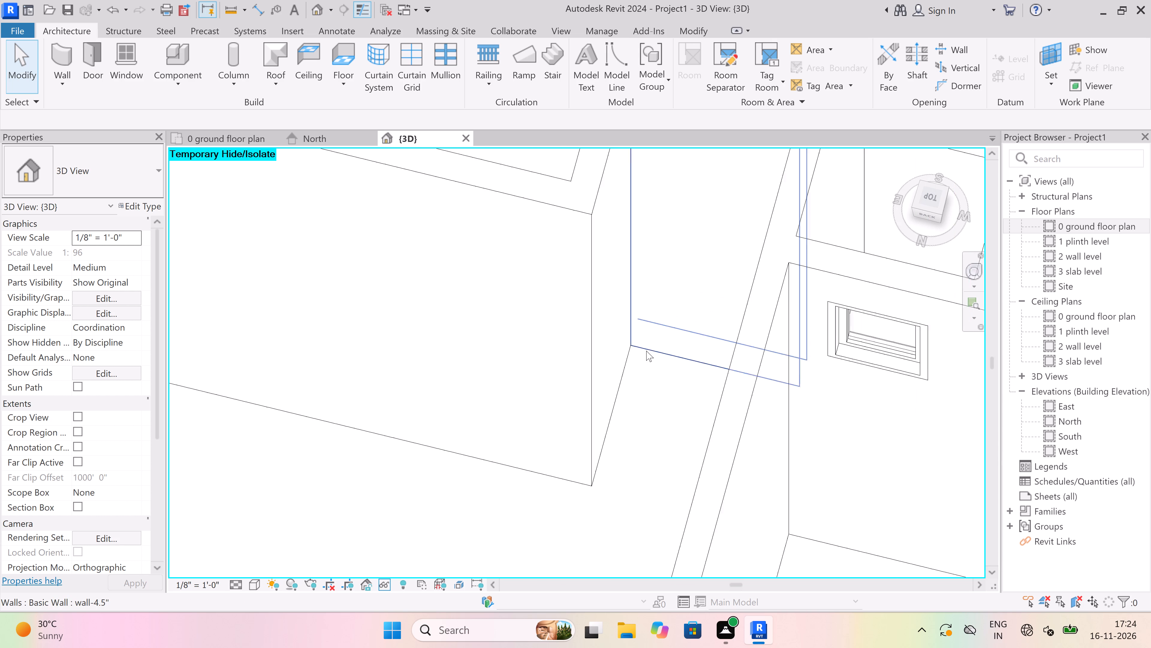
scroll(646, 351, "down", 6)
scroll(353, 412, "up", 6)
scroll(529, 238, "up", 4)
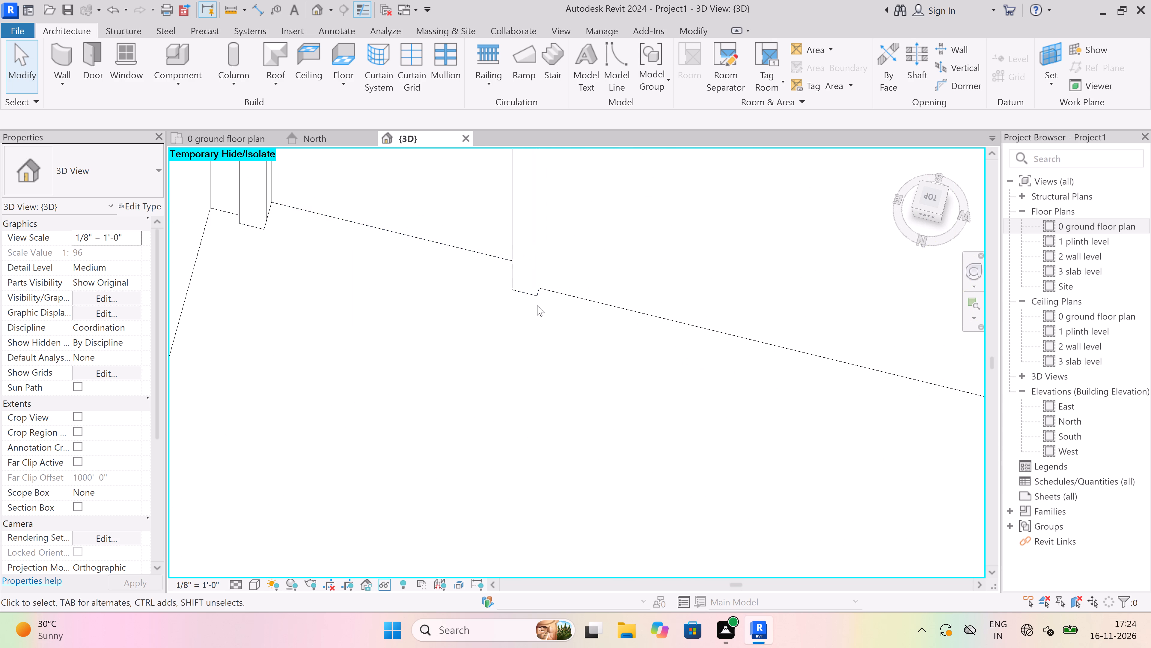
Inspect the corner room's 30" x 80" Single-Flush door and its placement, clear the selection and review the whole storey.
left_click(541, 290)
scroll(504, 338, "down", 9)
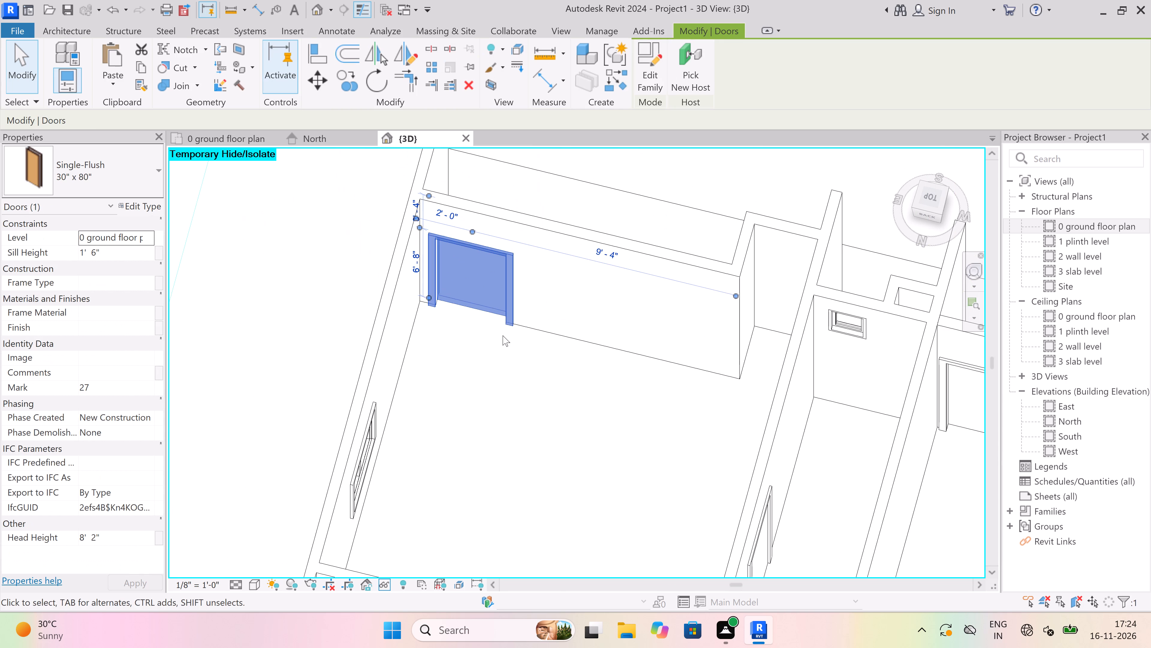
key("Escape")
scroll(519, 314, "down", 9)
key("Escape")
scroll(519, 314, "down", 5)
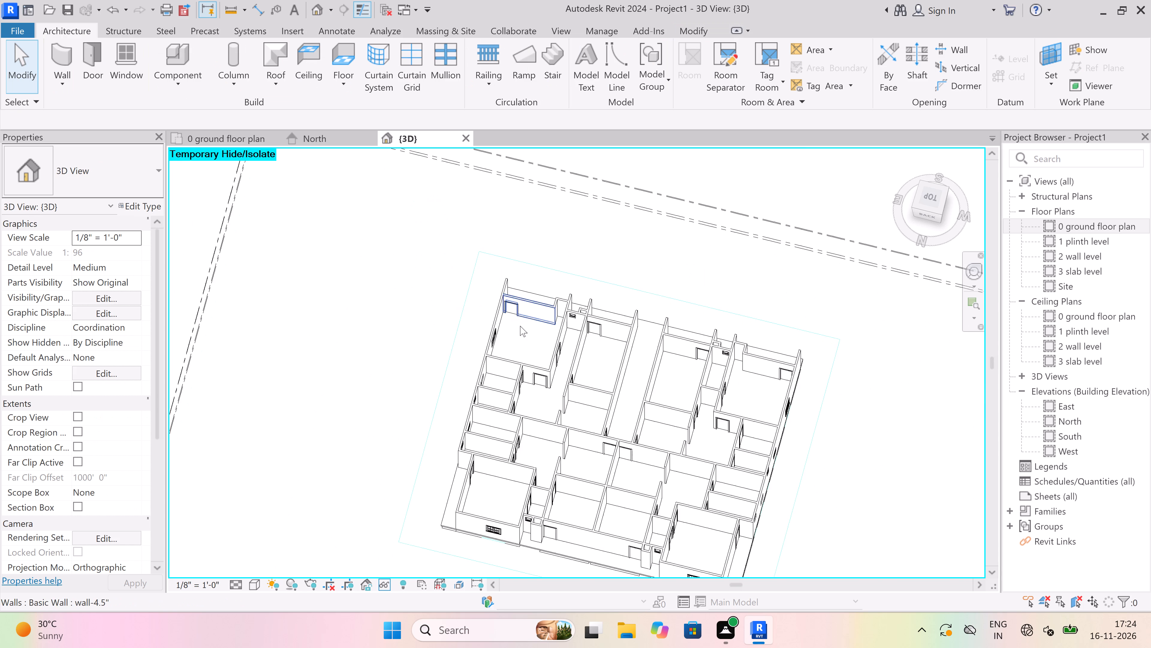
scroll(535, 382, "up", 2)
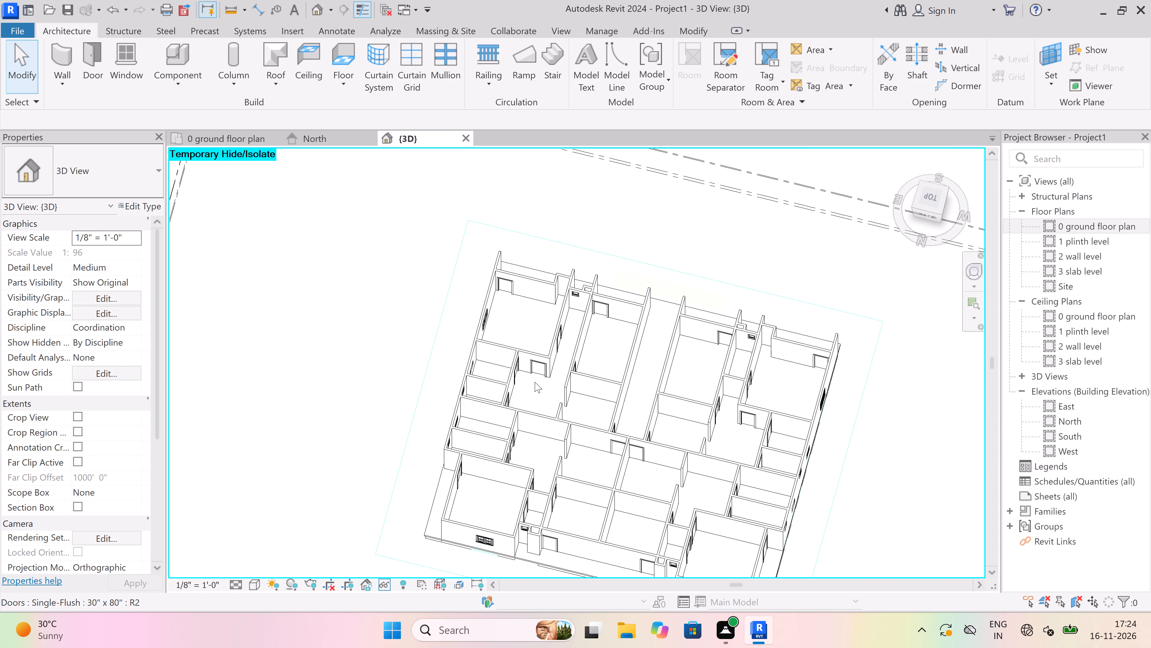
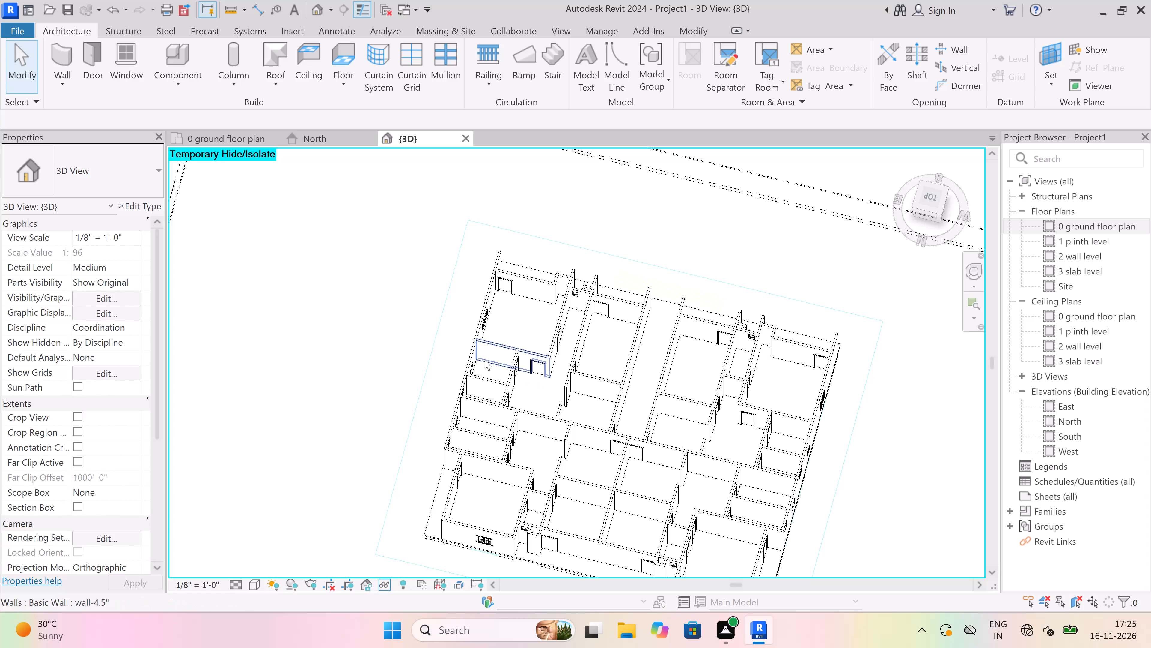
Examine the roofless storey's room layout, partition walls and door openings from above, near and far.
scroll(621, 309, "down", 3)
scroll(560, 303, "up", 2)
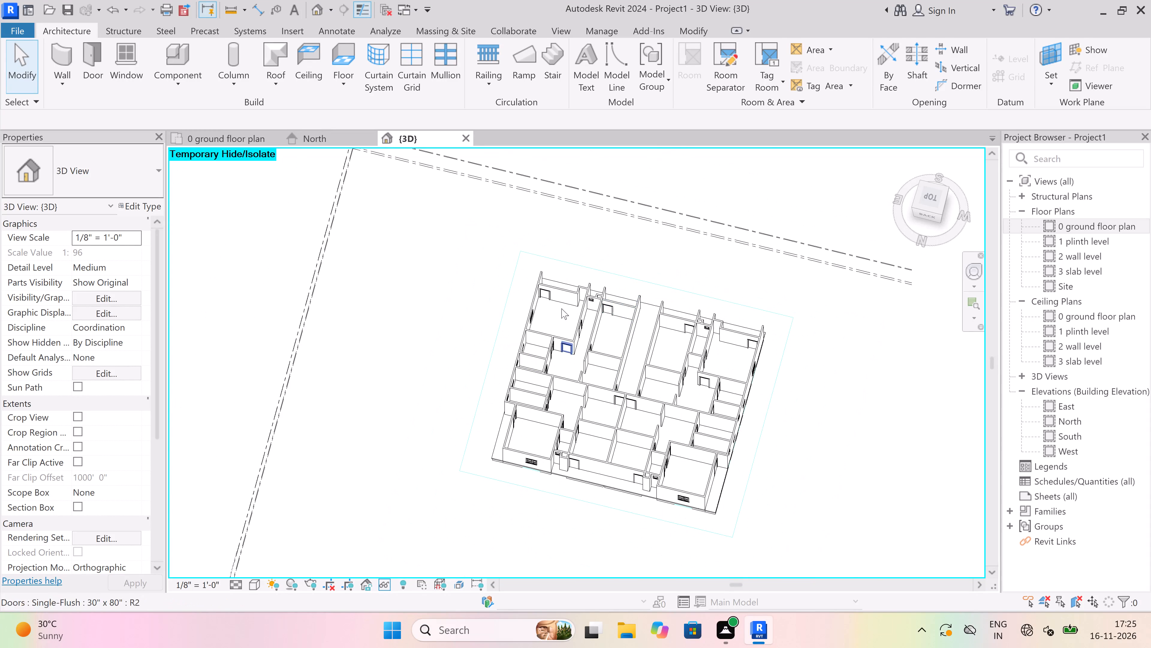
scroll(561, 308, "up", 3)
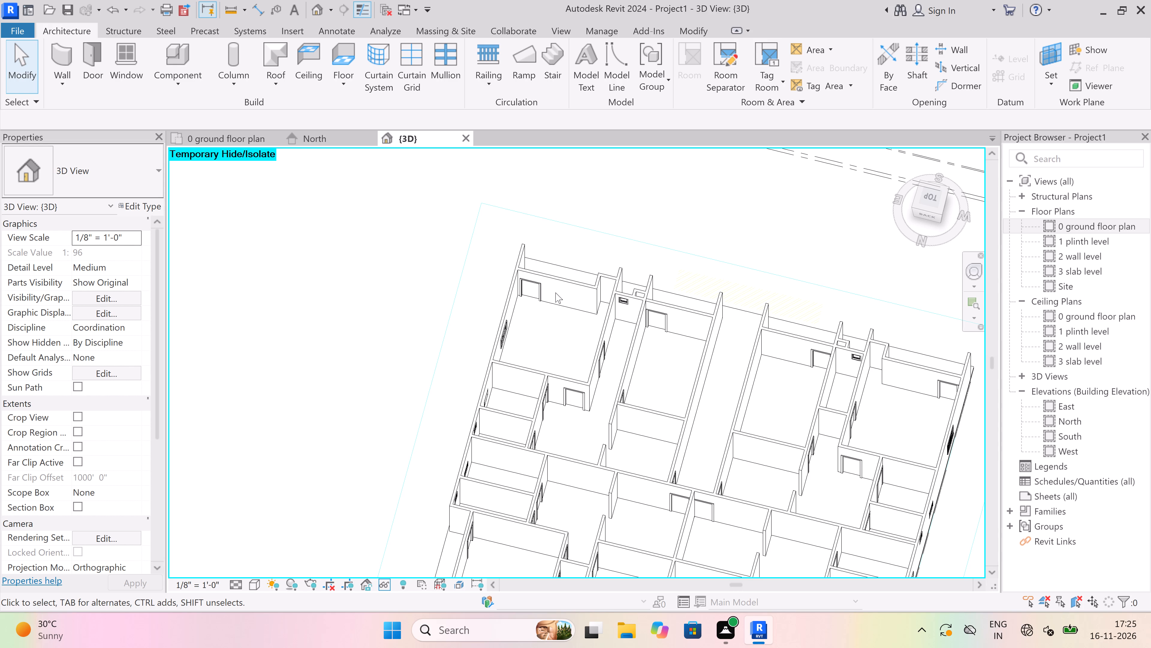
scroll(478, 227, "down", 3)
scroll(659, 384, "up", 4)
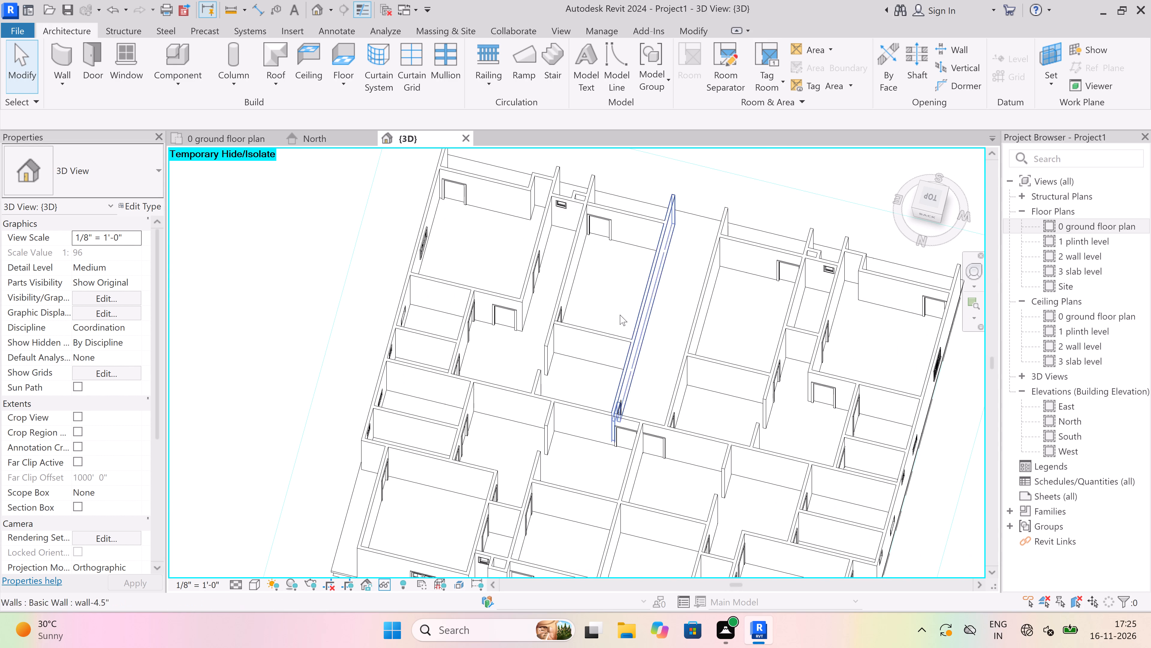
key("Escape")
scroll(607, 311, "down", 3)
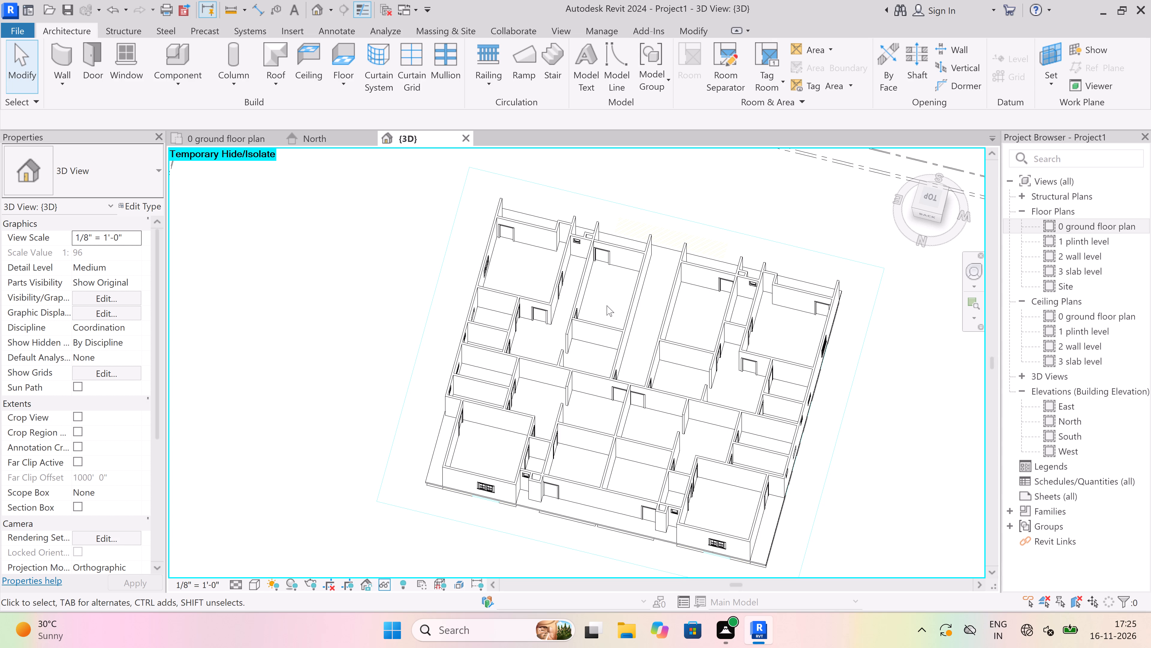
scroll(607, 305, "up", 1)
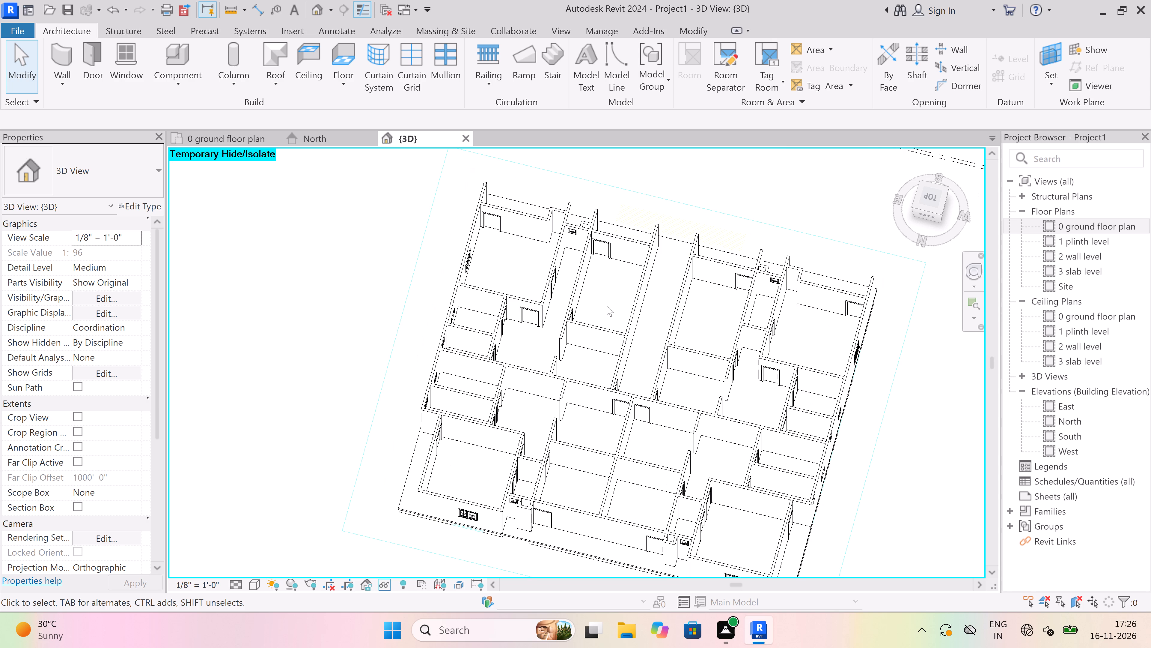
scroll(607, 305, "up", 1)
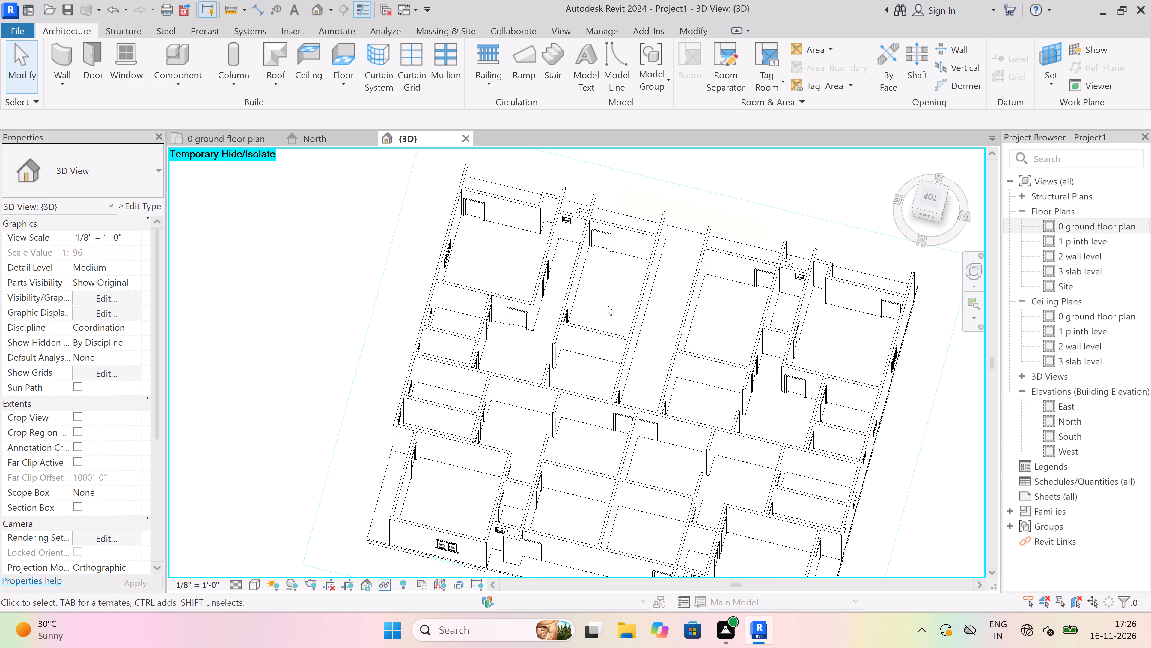
scroll(612, 262, "down", 5)
scroll(467, 212, "up", 5)
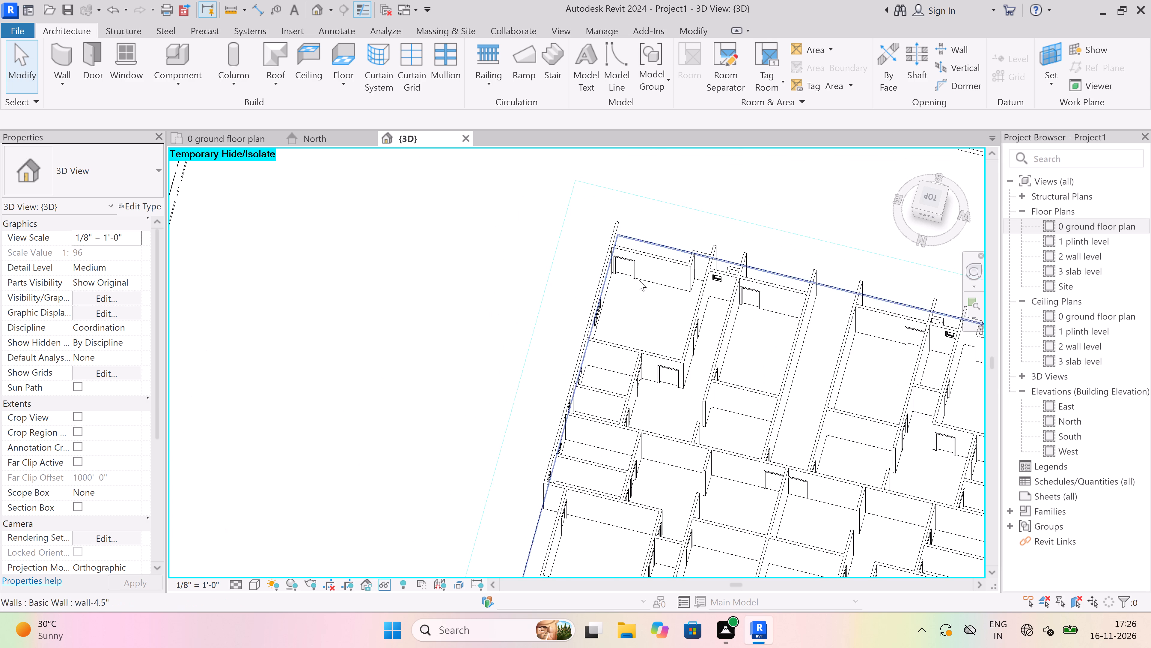
scroll(689, 252, "up", 3)
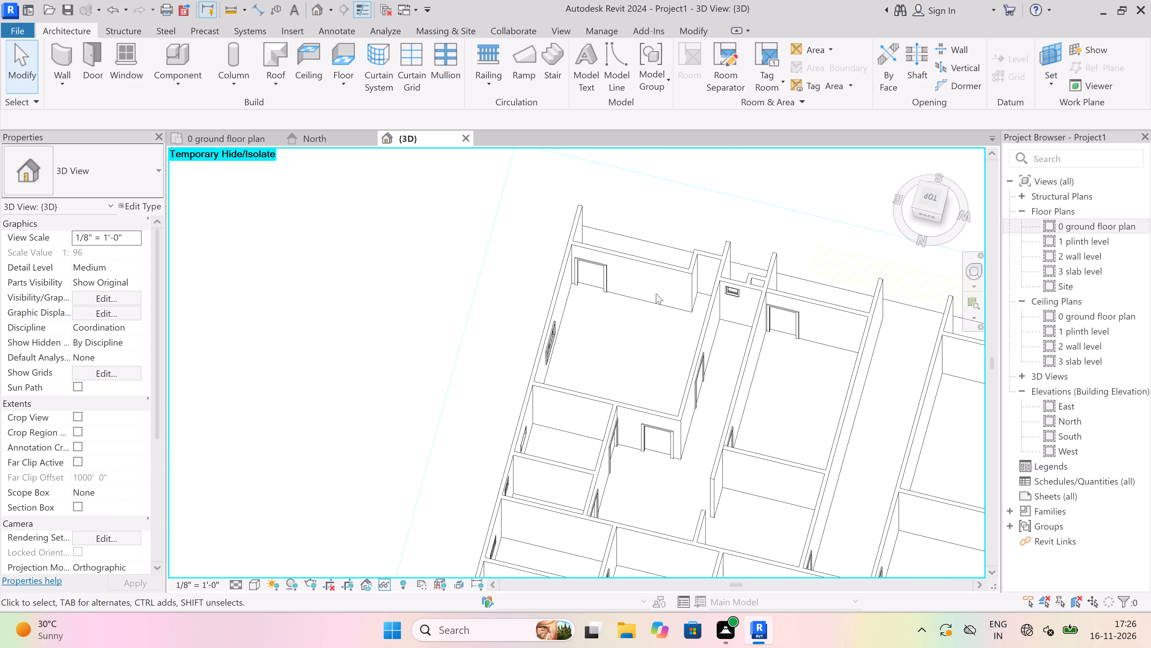
Examine the corner bedroom, its doors and the adjoining verandah walls of the roofless storey from several angles.
middle_click_drag(656, 294, 612, 373, "shift")
scroll(607, 357, "down", 3)
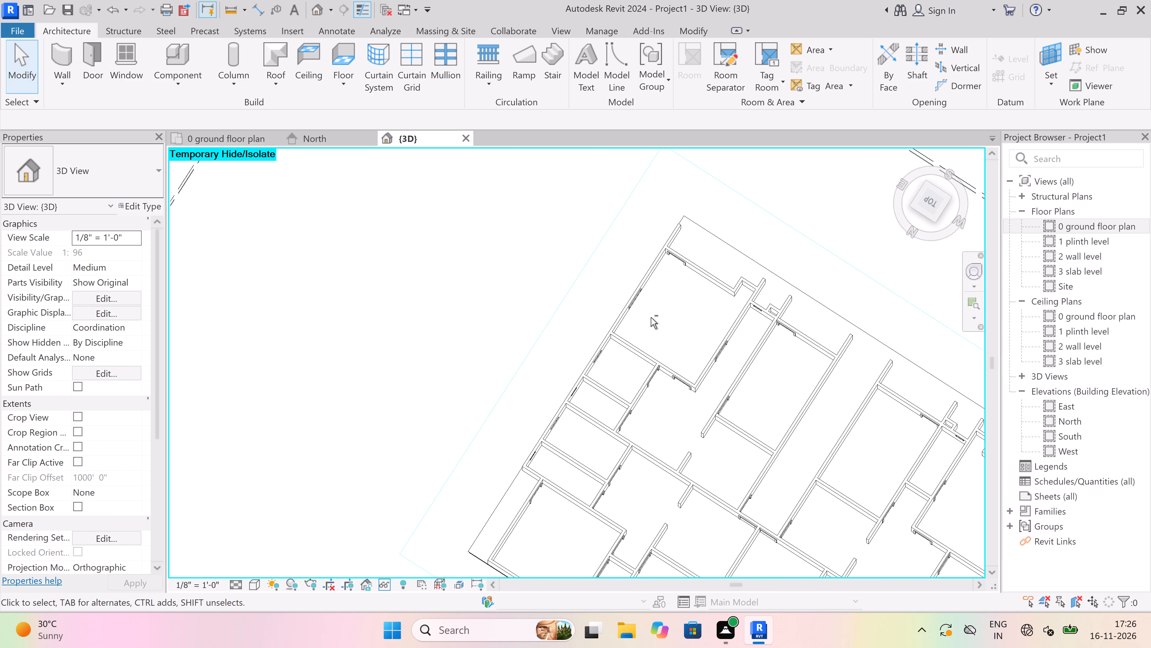
scroll(651, 317, "up", 1, "shift")
middle_click_drag(659, 318, 704, 397, "shift")
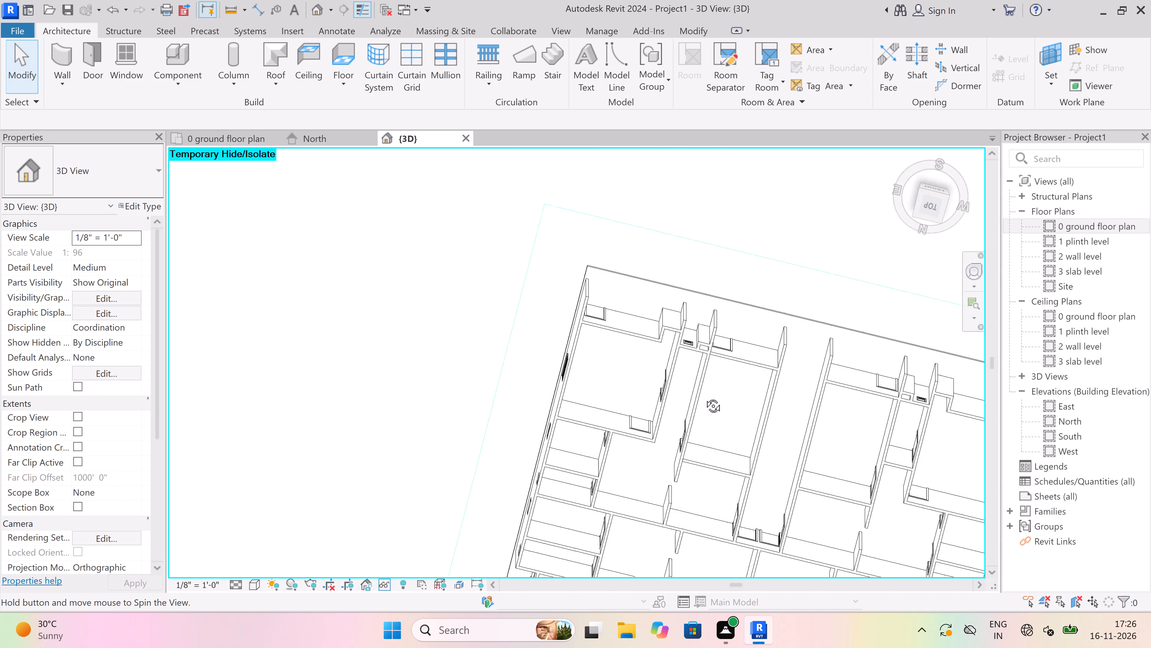
middle_click_drag(704, 397, 685, 346, "shift")
middle_click_drag(618, 349, 714, 424, "shift")
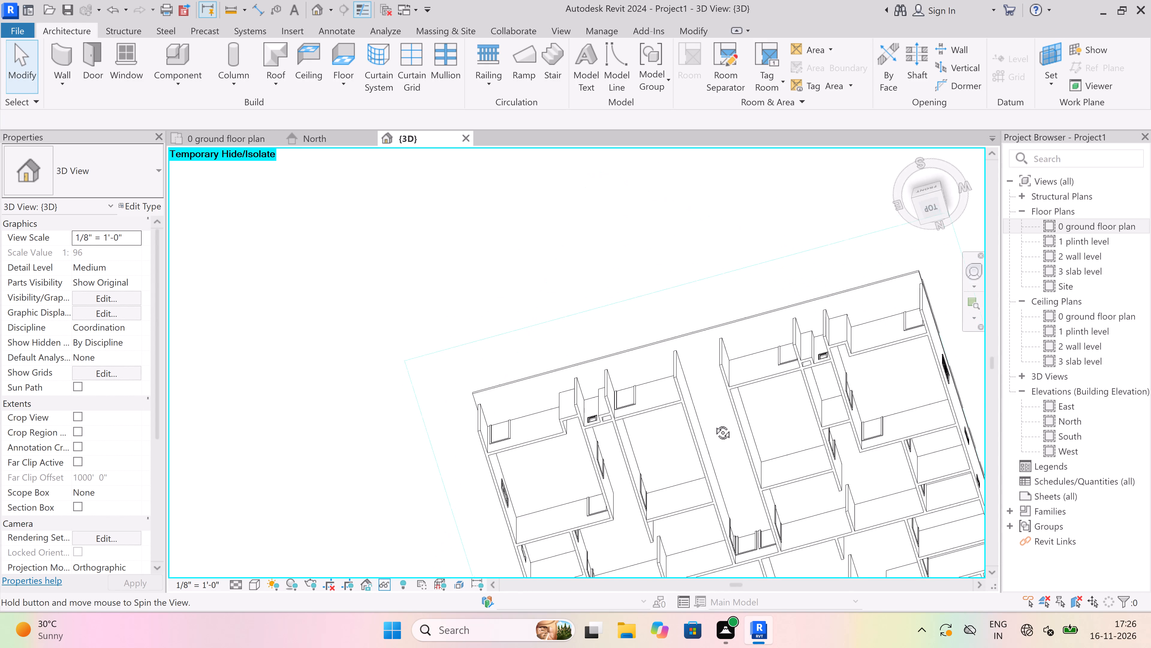
middle_click_drag(714, 424, 645, 388, "shift")
scroll(540, 365, "up", 3)
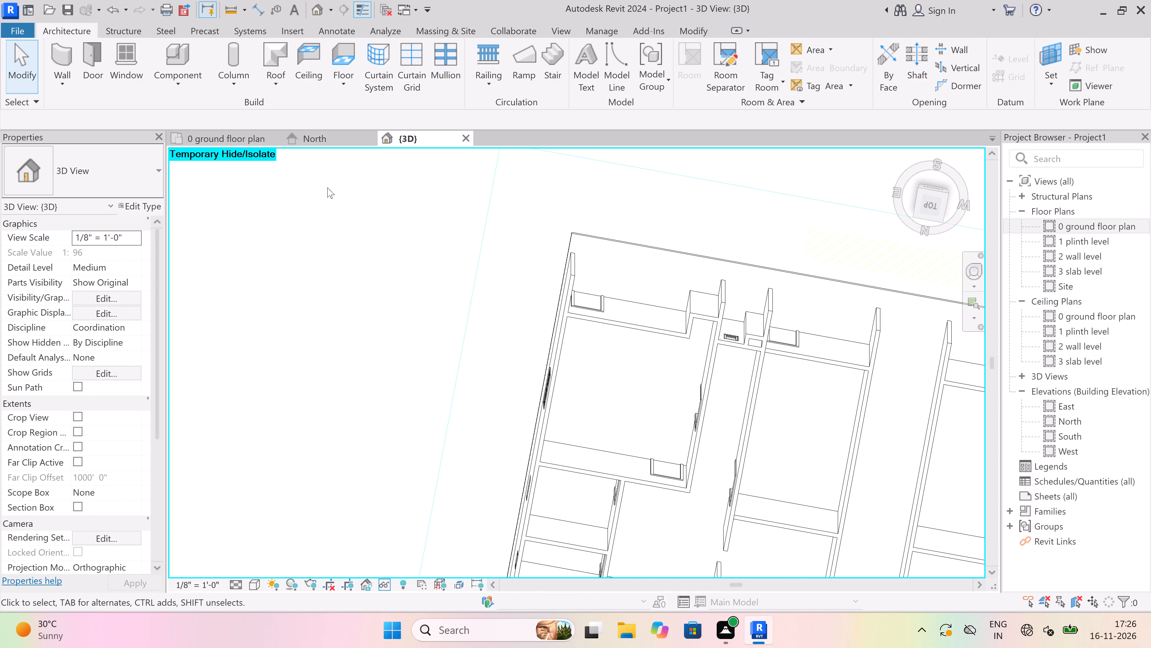
Open the 0 ground floor plan and examine the 13'2"x13'2" corner bedroom beside the 3'11" verandah and its neighbouring rooms.
left_click(221, 132)
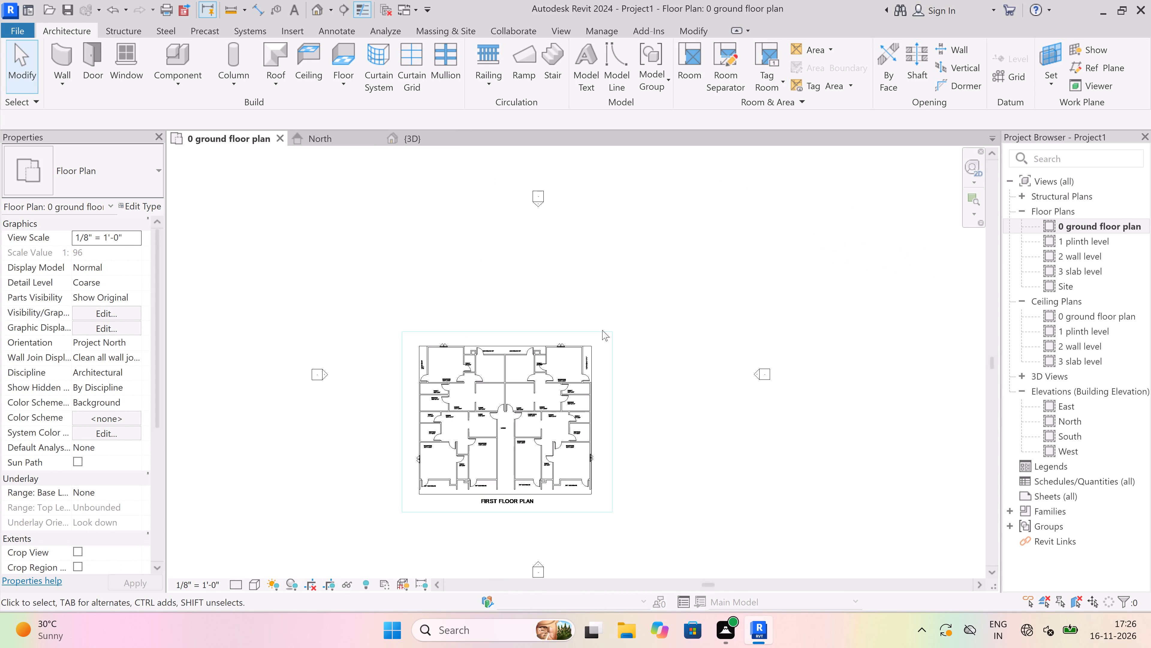
scroll(383, 367, "up", 8)
scroll(441, 326, "up", 4)
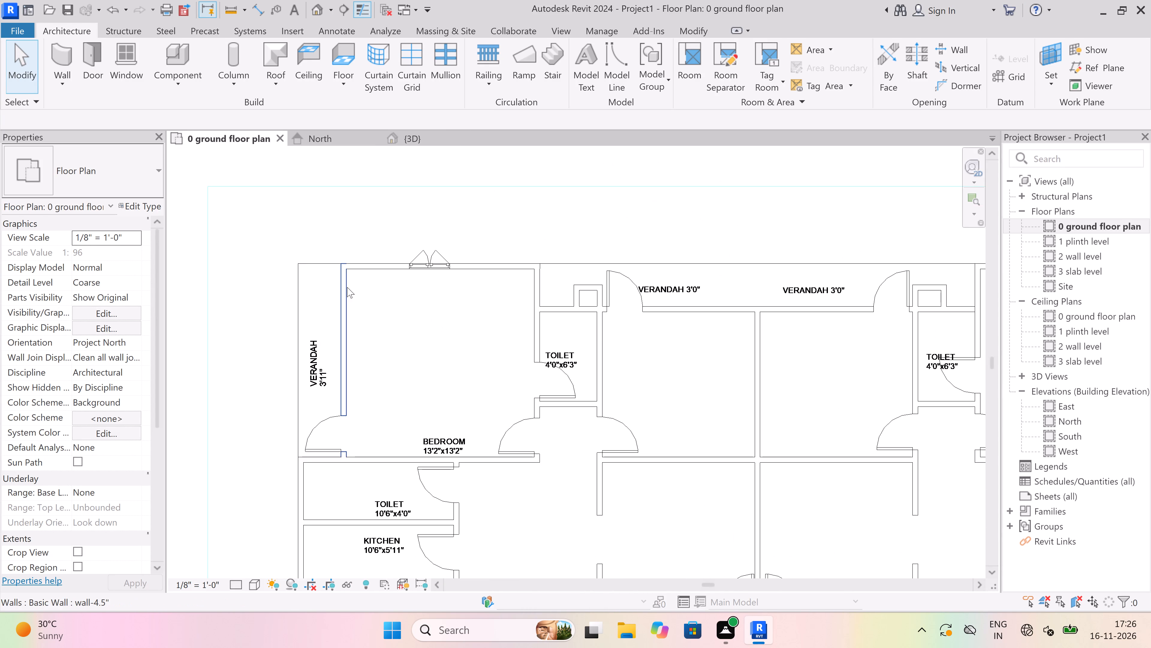
scroll(517, 307, "down", 4)
scroll(369, 322, "up", 3)
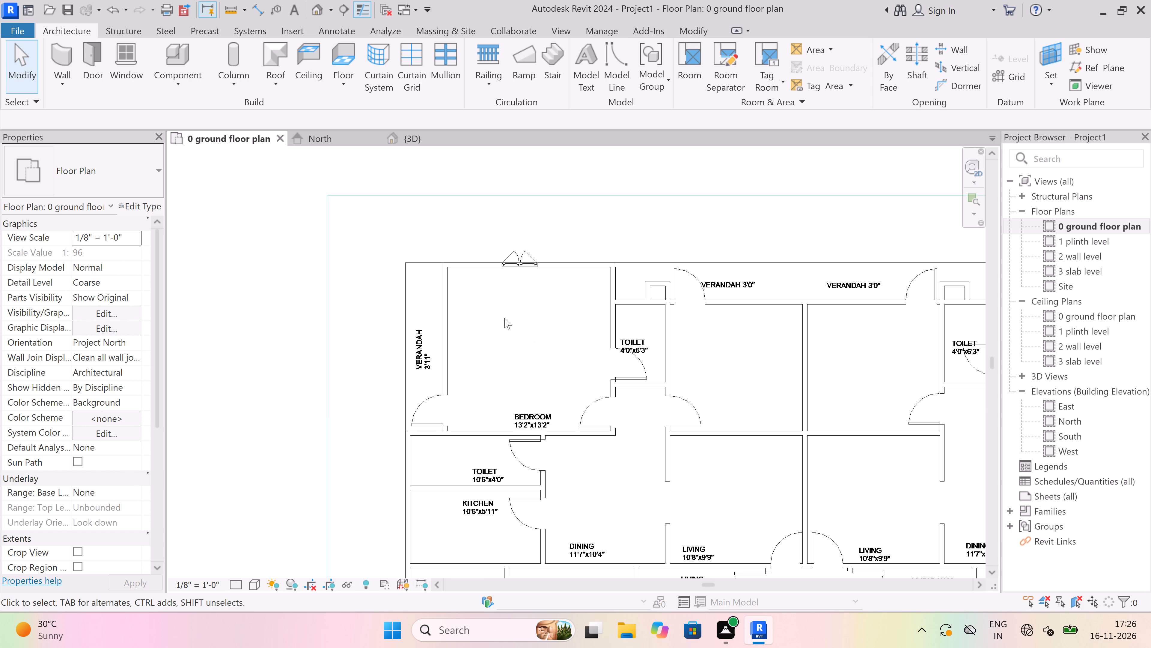
scroll(532, 306, "up", 1)
scroll(532, 306, "down", 4)
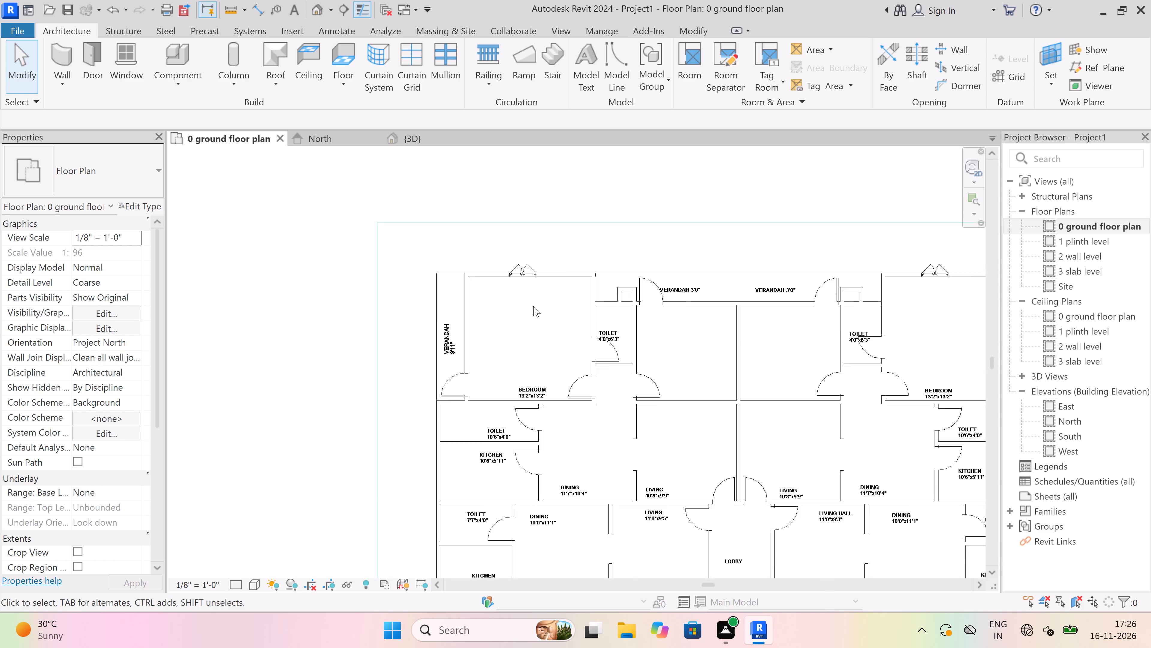
scroll(533, 306, "up", 3)
scroll(534, 302, "down", 9)
scroll(532, 329, "up", 3)
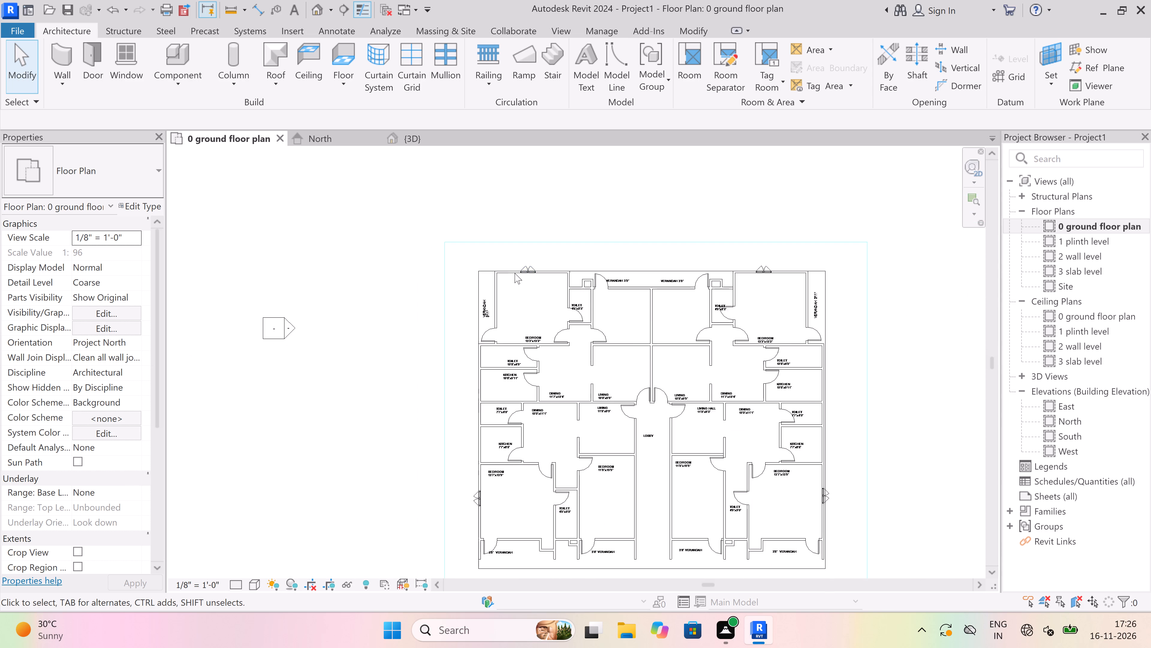
scroll(514, 271, "up", 6)
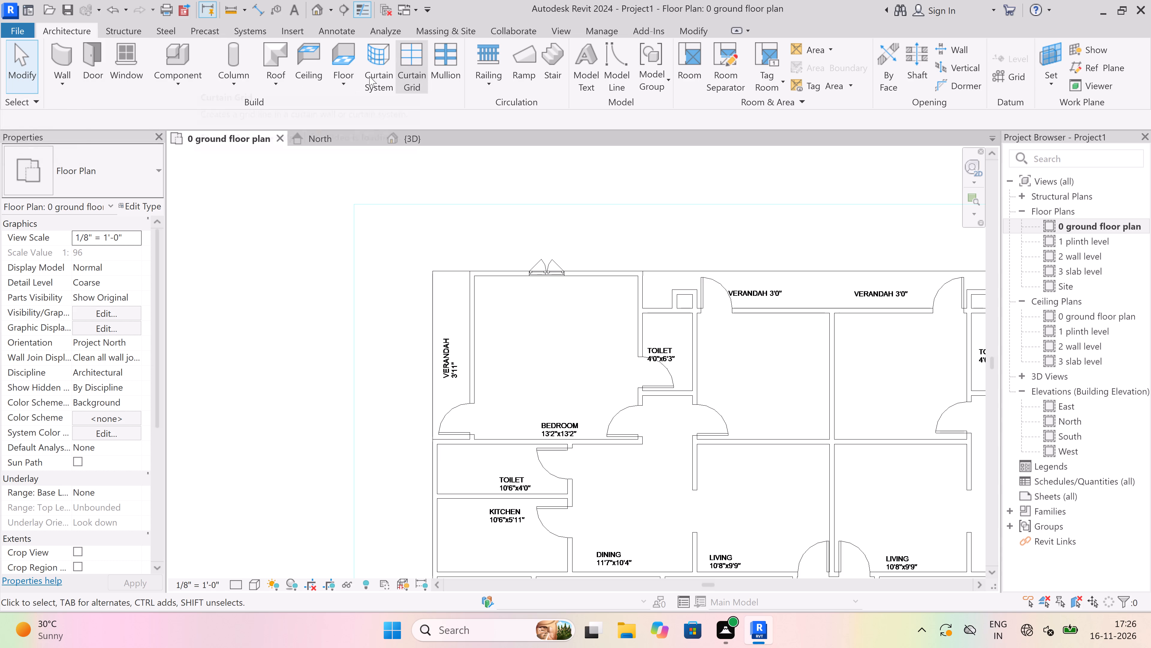
Start placing a component and bring up the US family library for loading a new family.
left_click(183, 83)
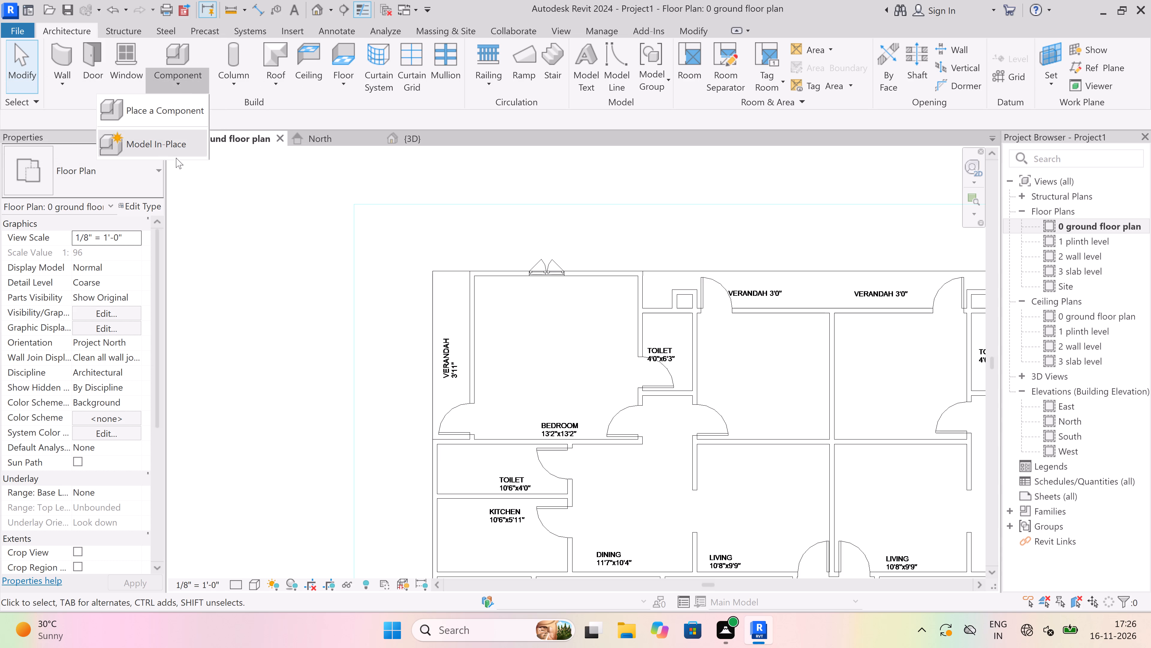
left_click(183, 112)
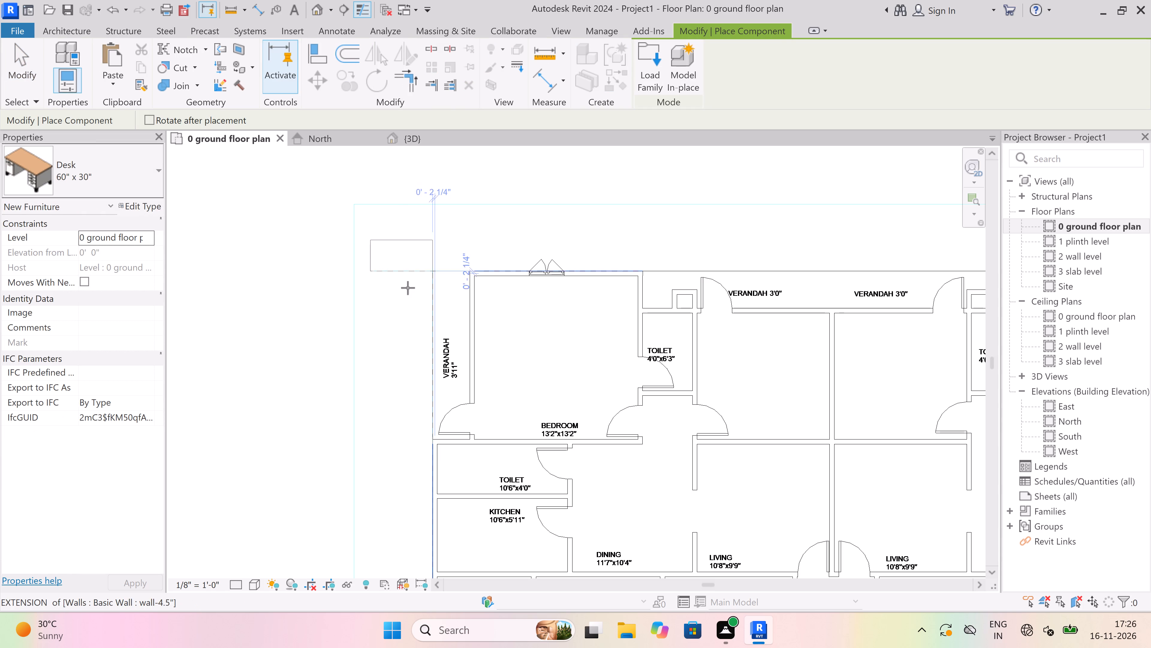
left_click(644, 61)
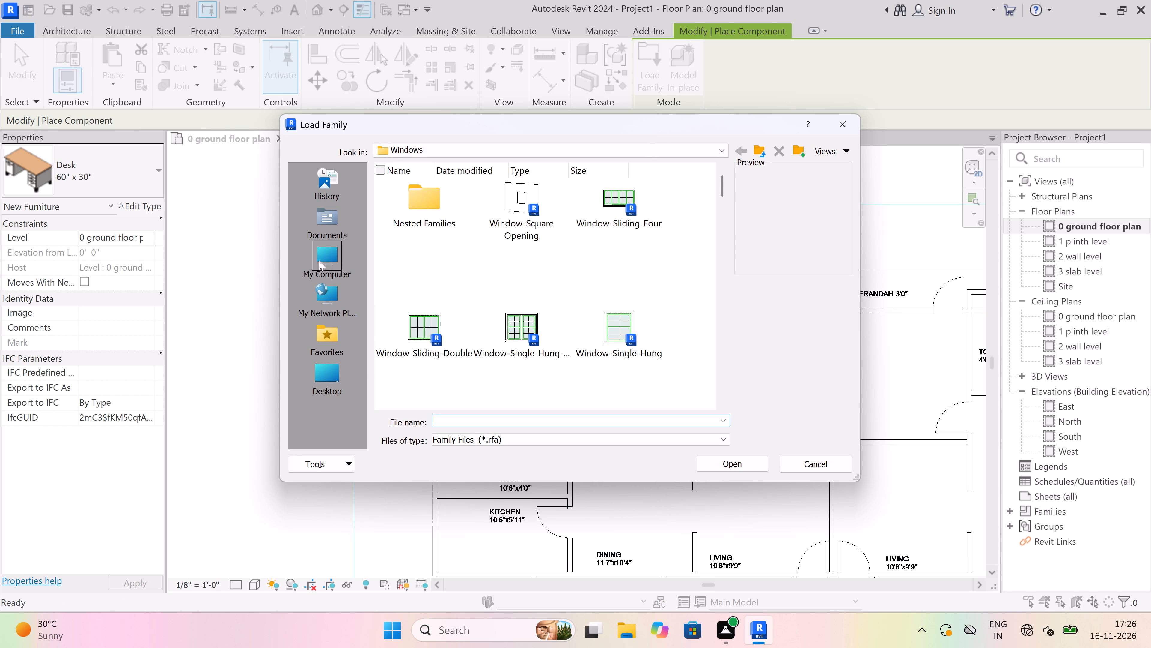
left_click(759, 150)
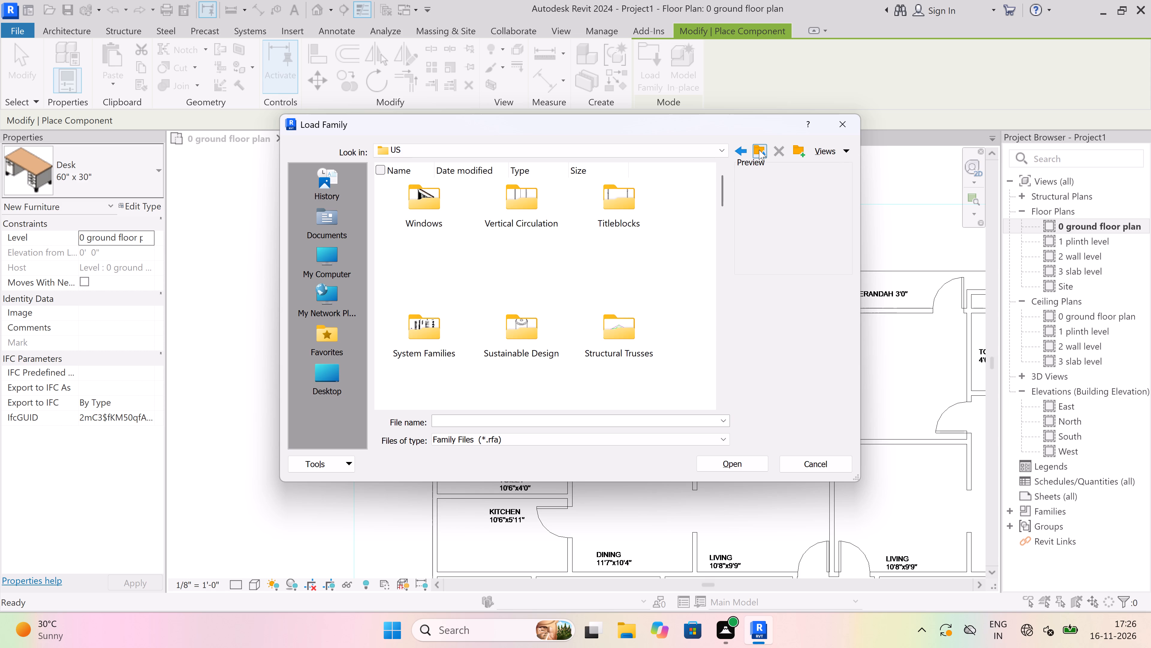
Load the Bed-Standard family from the Beds folder inside the library's Furniture folder.
scroll(600, 304, "down", 1)
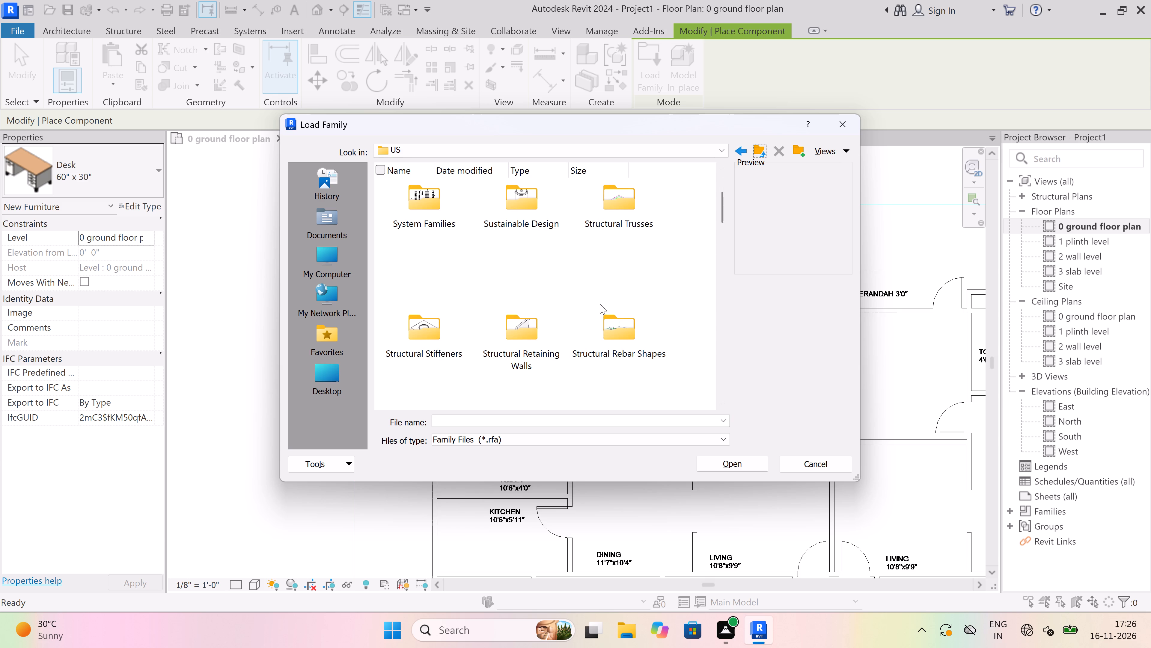
scroll(600, 304, "down", 1)
scroll(599, 303, "up", 4)
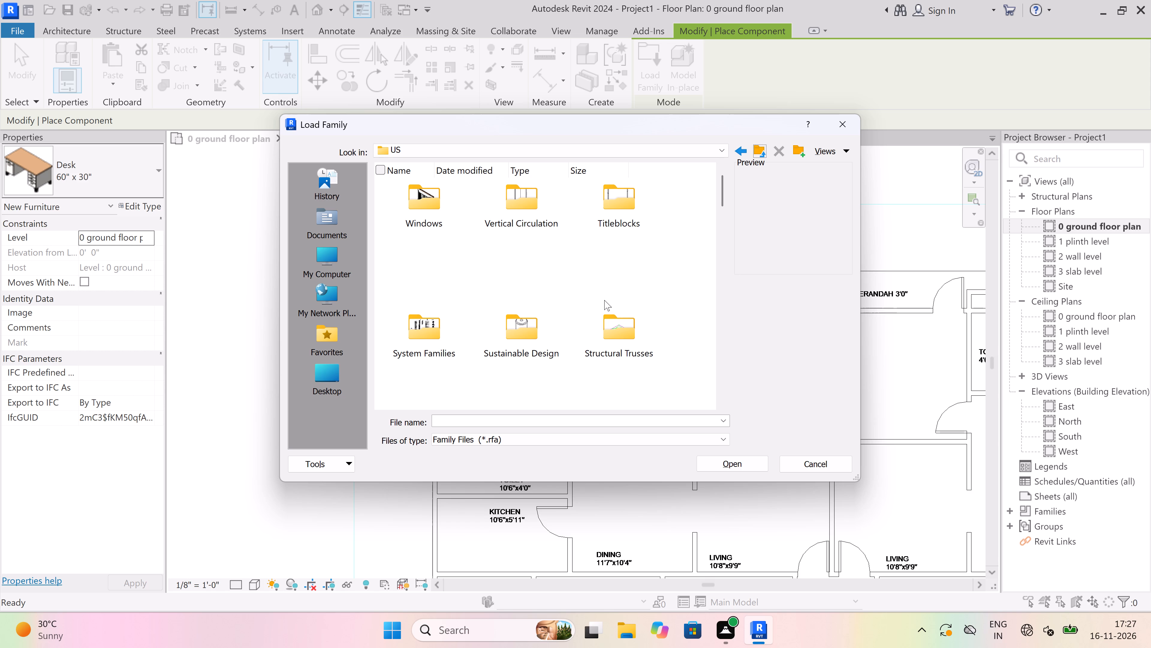
scroll(604, 300, "down", 3)
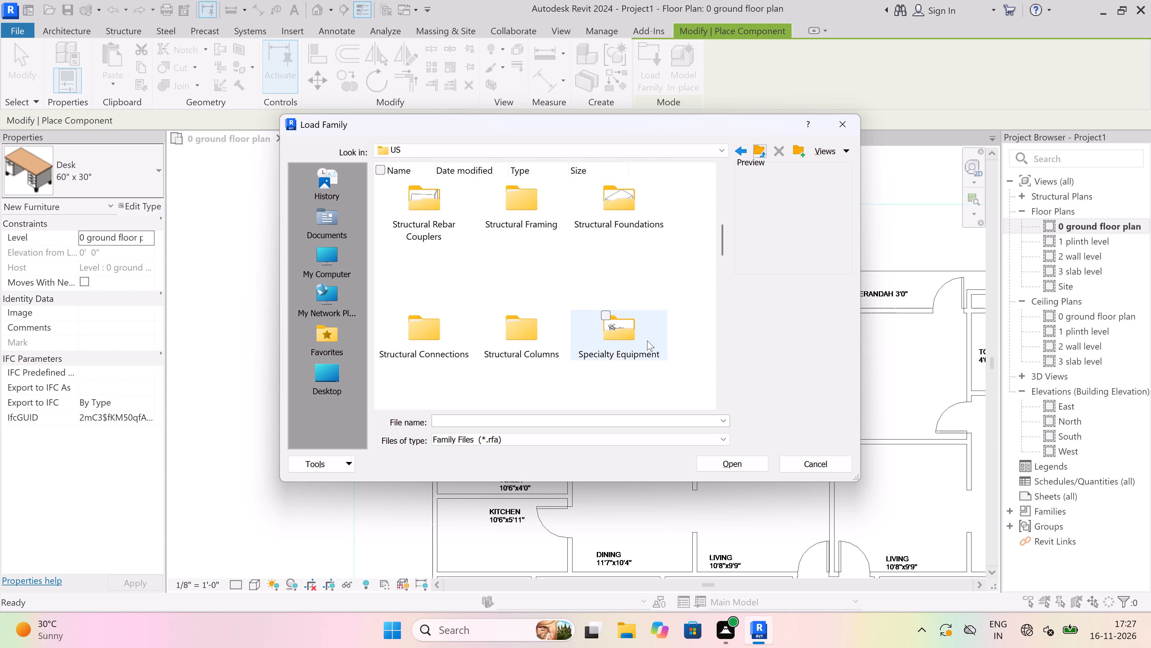
scroll(646, 340, "up", 3)
scroll(638, 310, "up", 3)
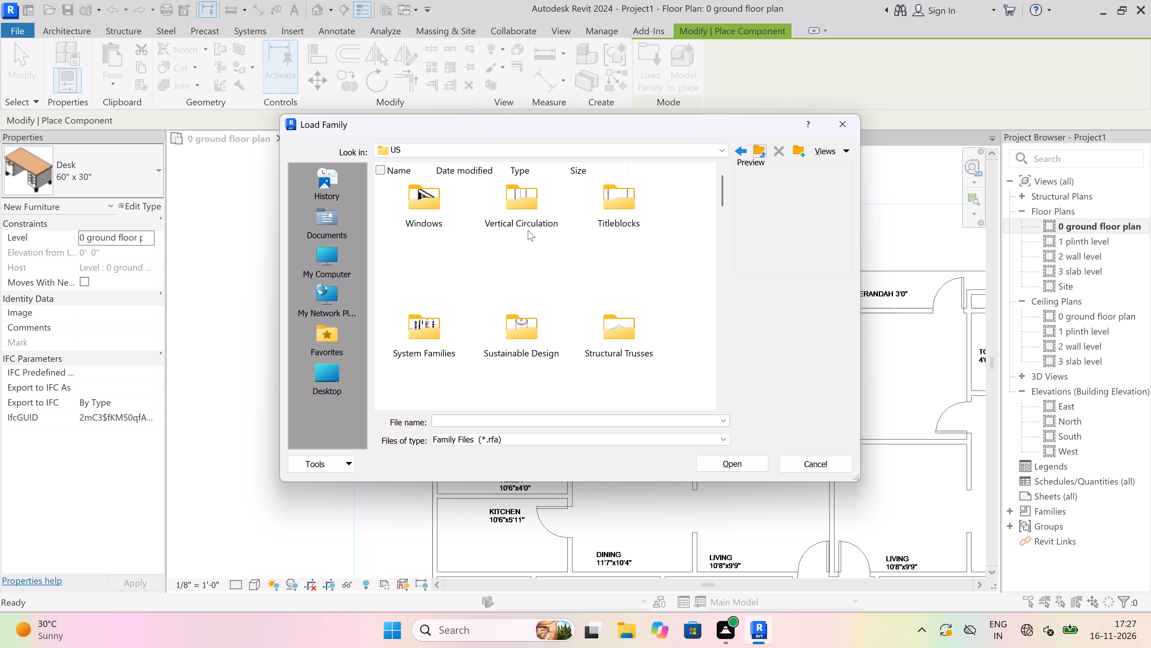
scroll(540, 277, "down", 4)
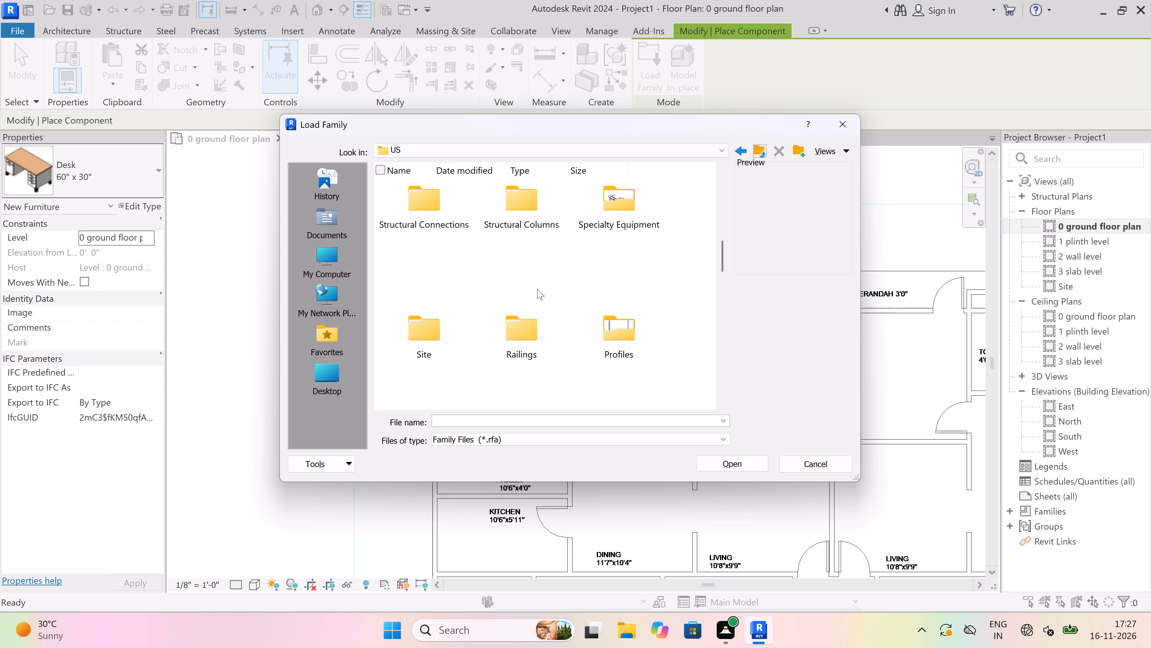
scroll(537, 289, "down", 2)
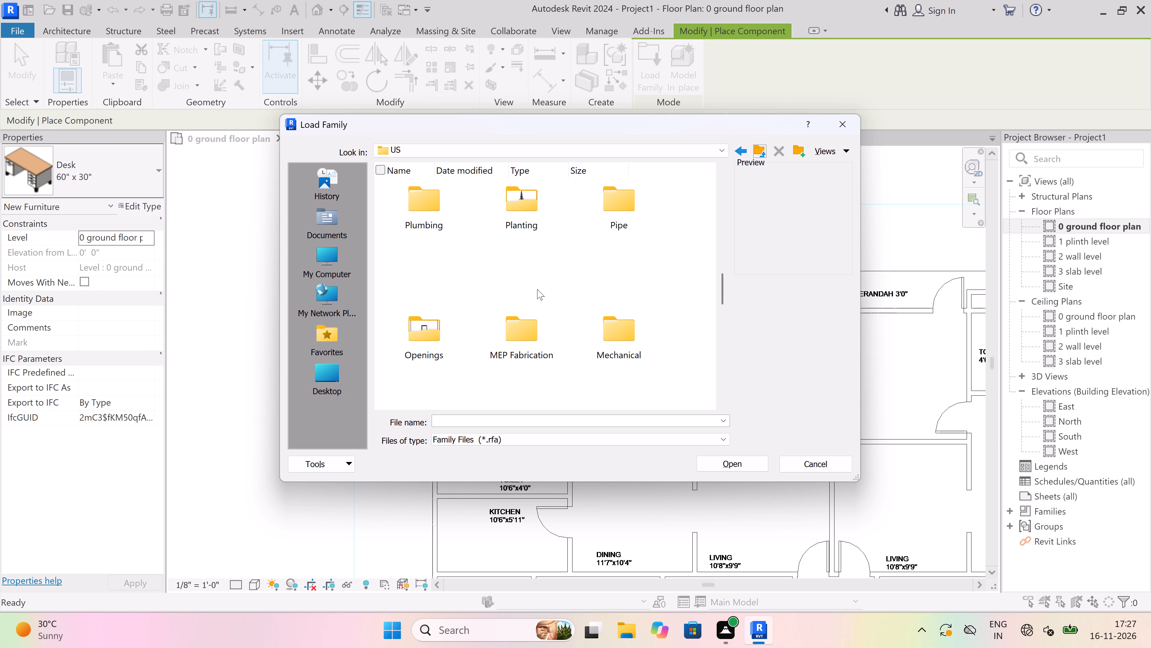
scroll(538, 289, "down", 2)
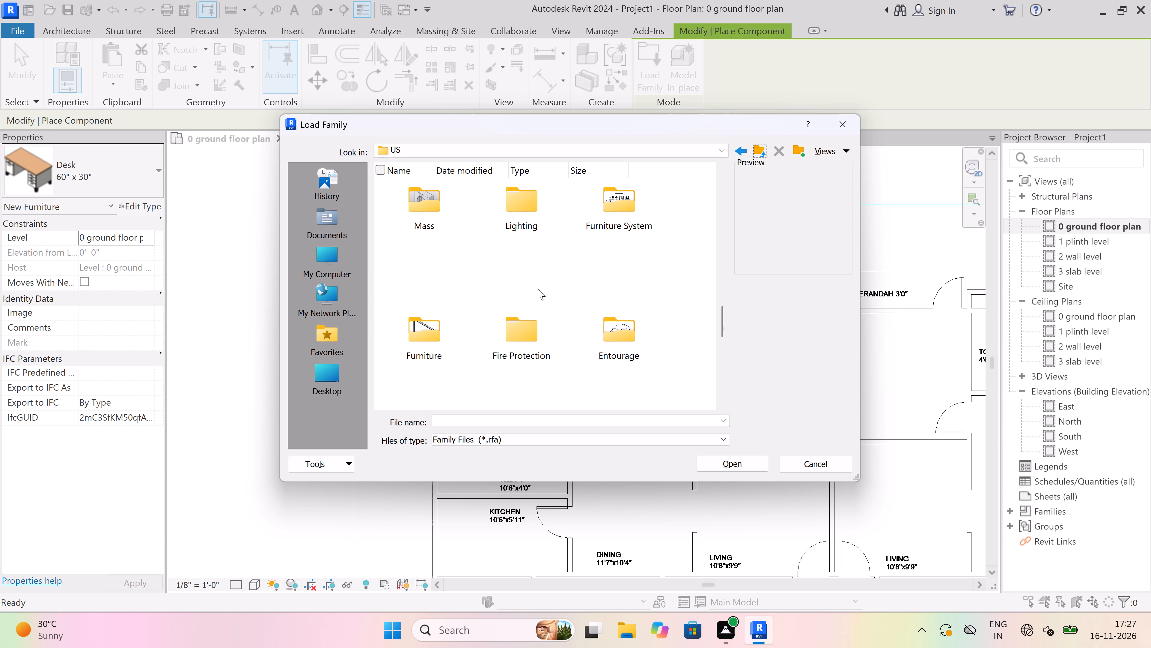
scroll(538, 289, "down", 1)
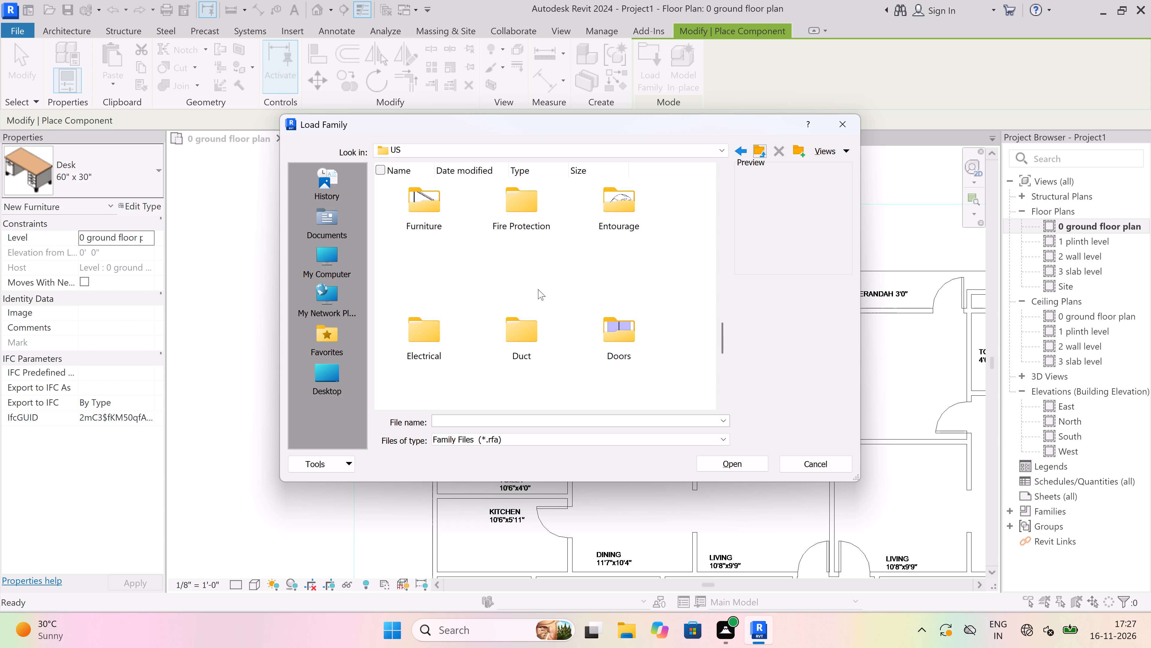
scroll(538, 289, "up", 1)
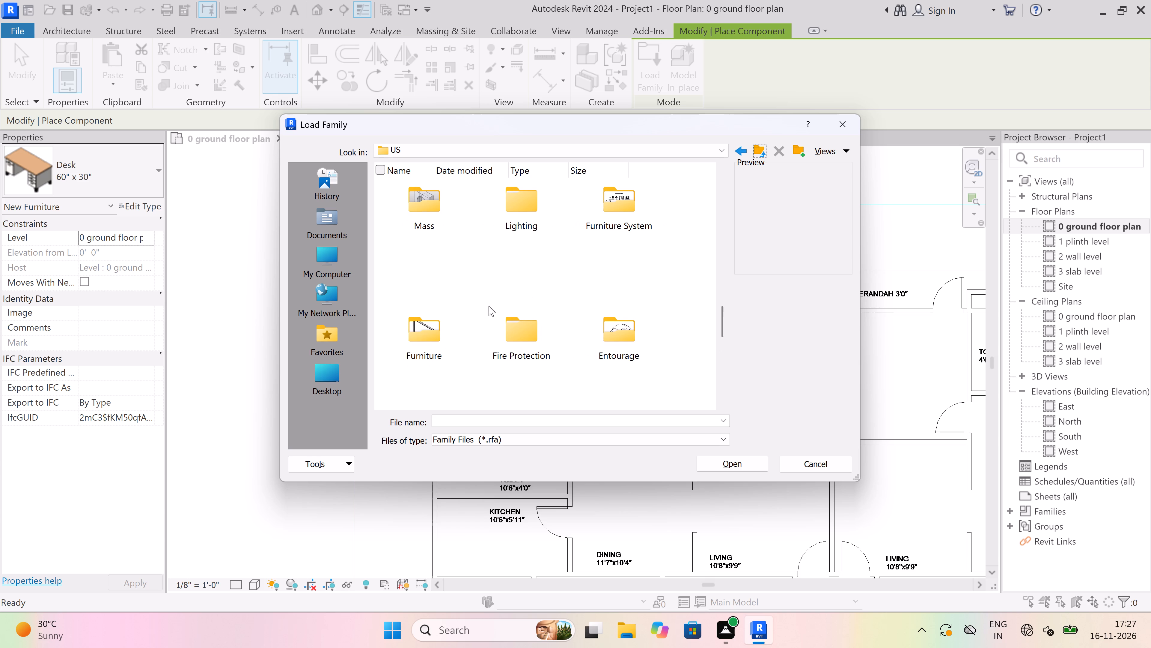
left_click(410, 327)
double_click(410, 326)
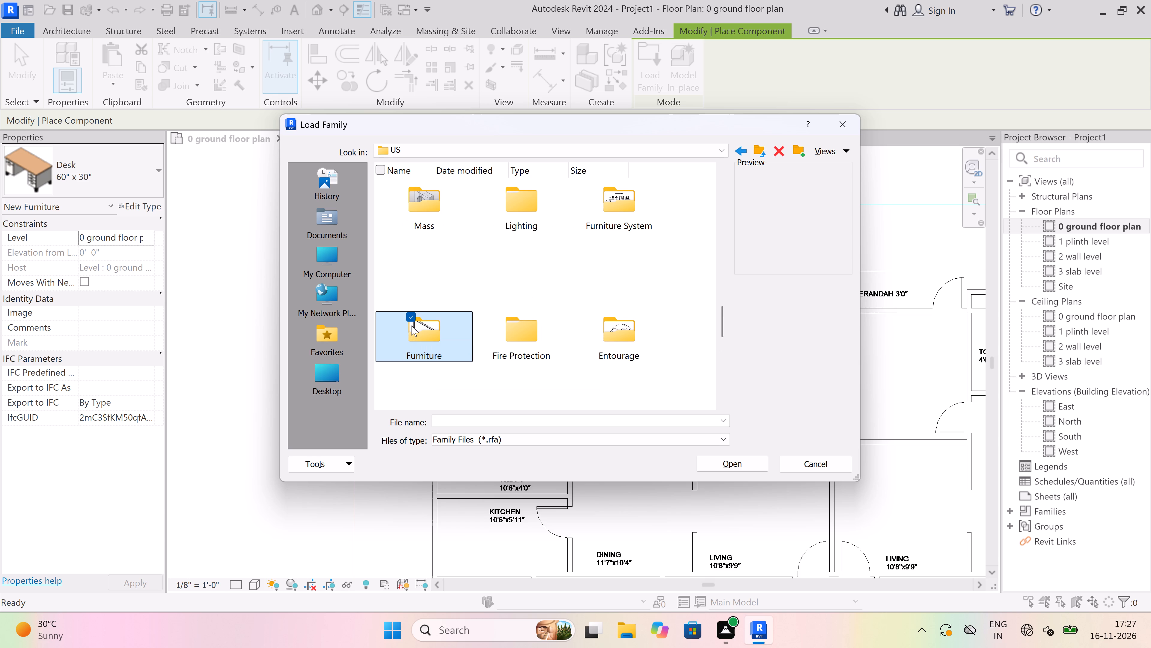
double_click(418, 328)
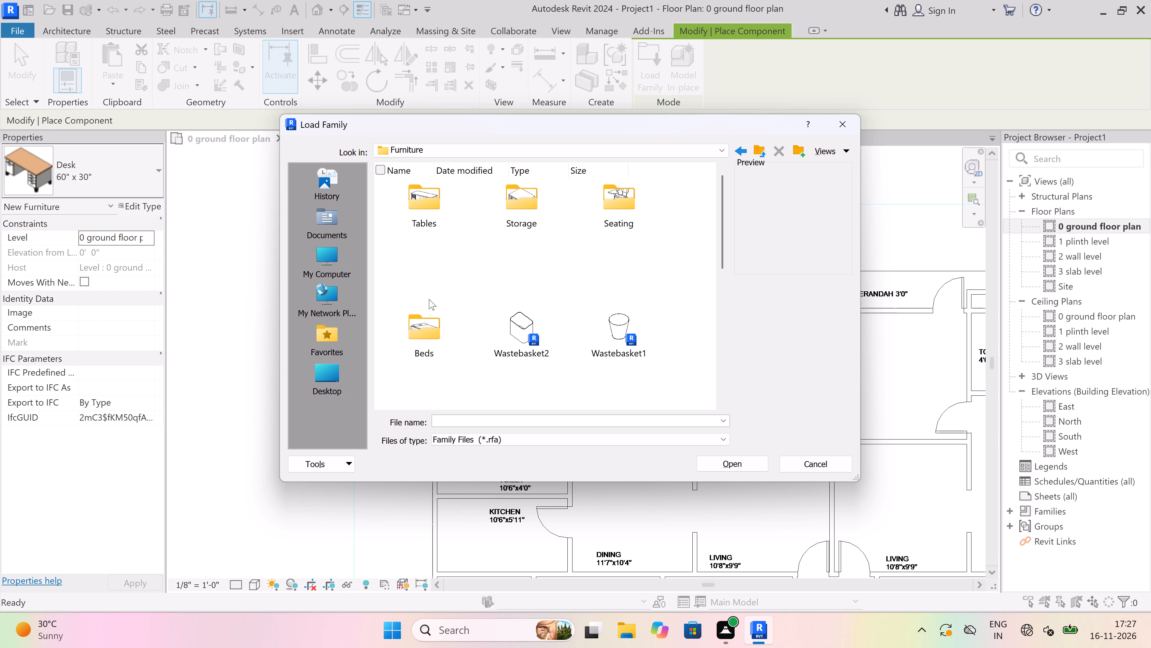
double_click(433, 326)
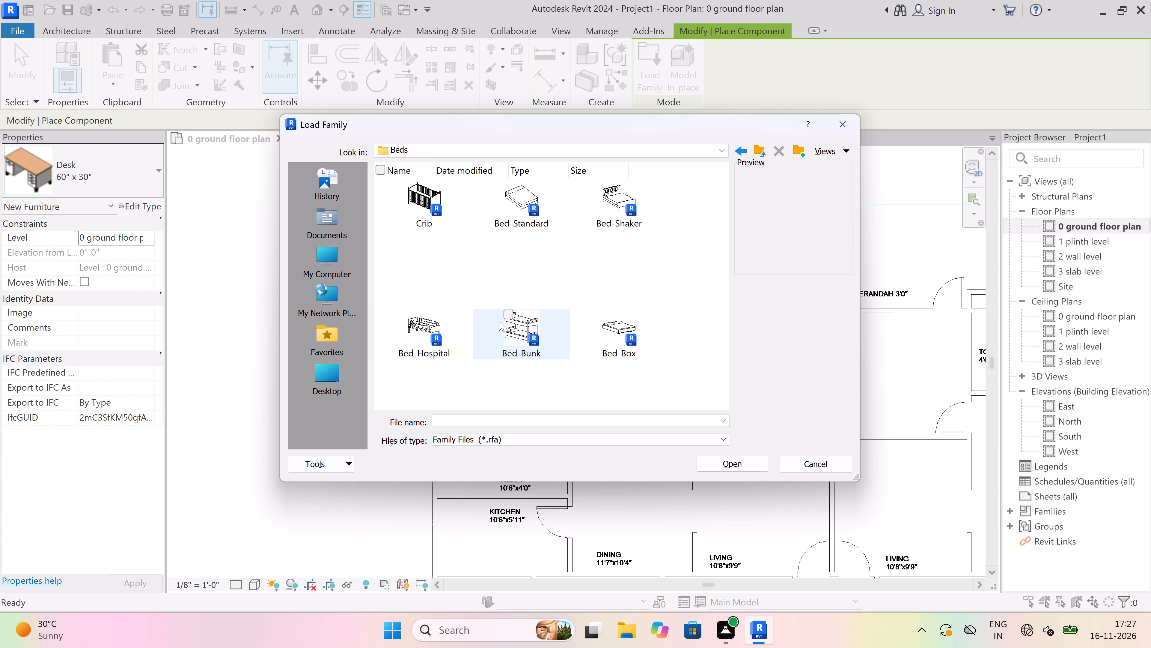
scroll(499, 321, "down", 3)
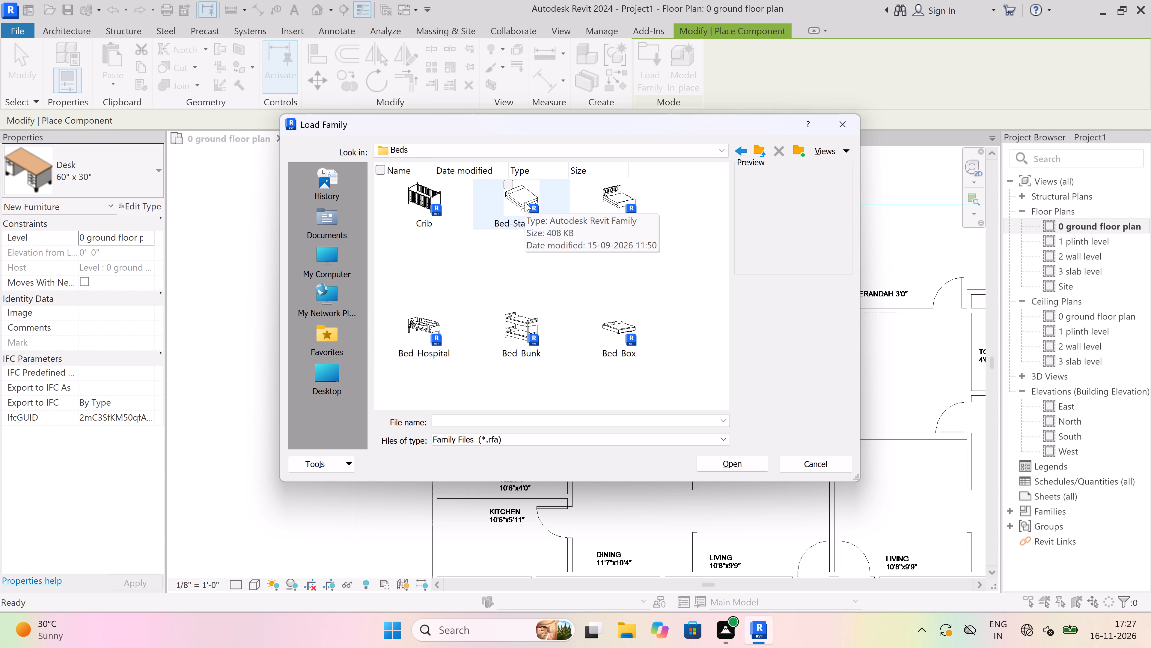
double_click(526, 201)
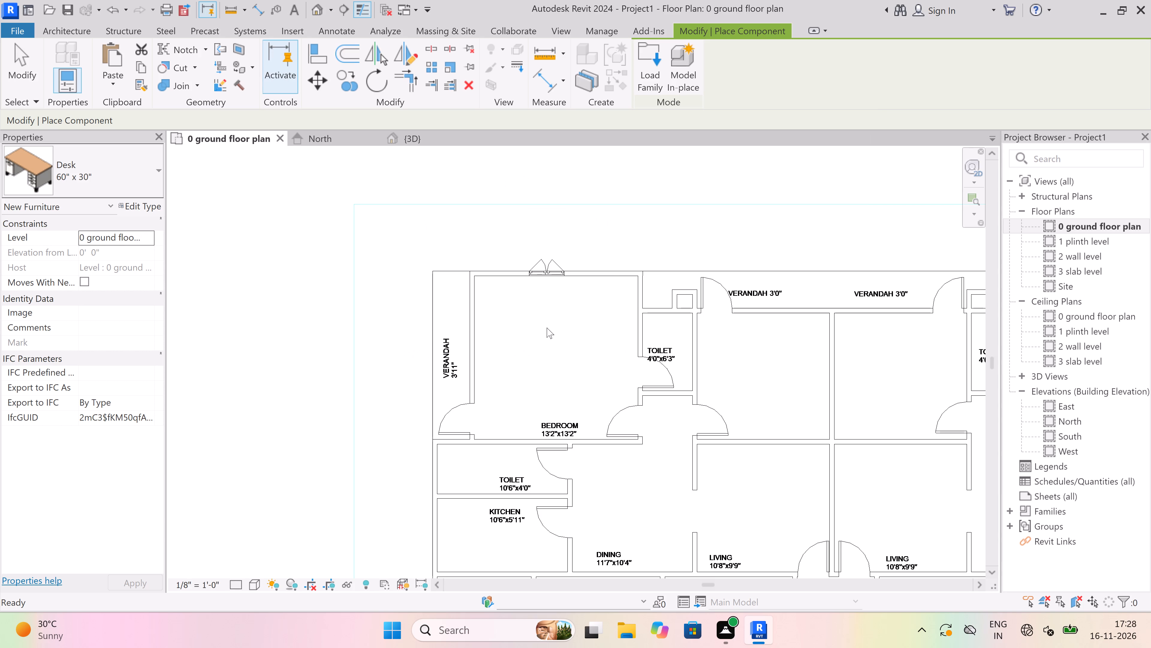
Place a Double 54" x 75" bed in the 13'2"x13'2" corner bedroom, headed about 5" from the window wall and 5'-3" from the toilet-side wall.
scroll(547, 317, "up", 3)
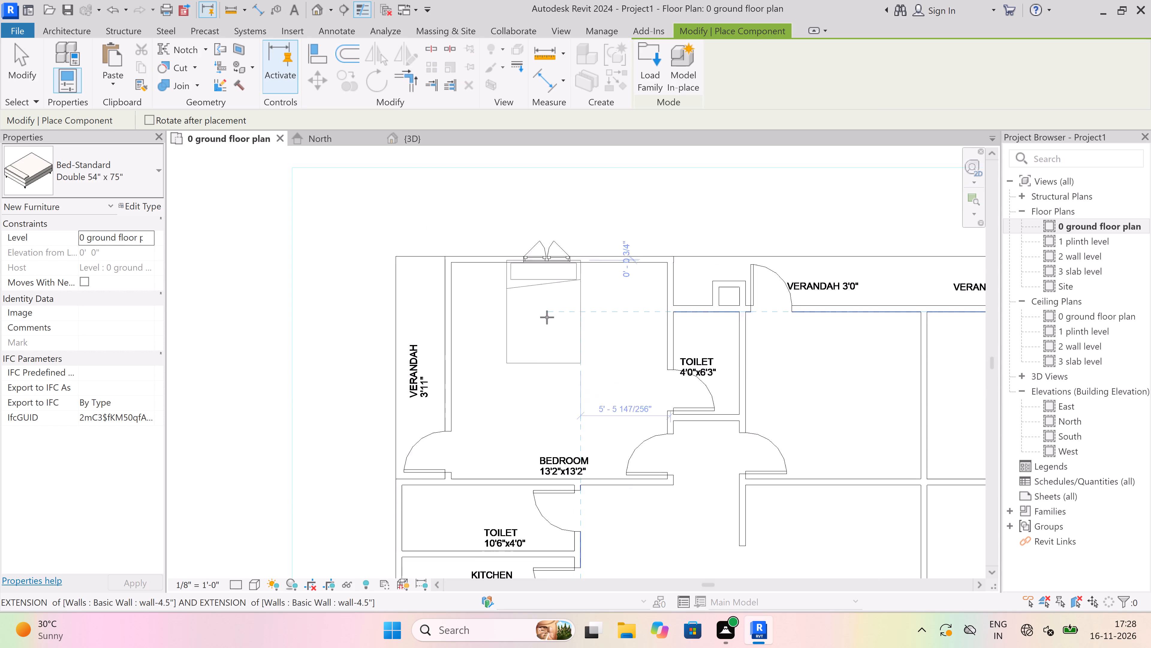
scroll(547, 317, "up", 6)
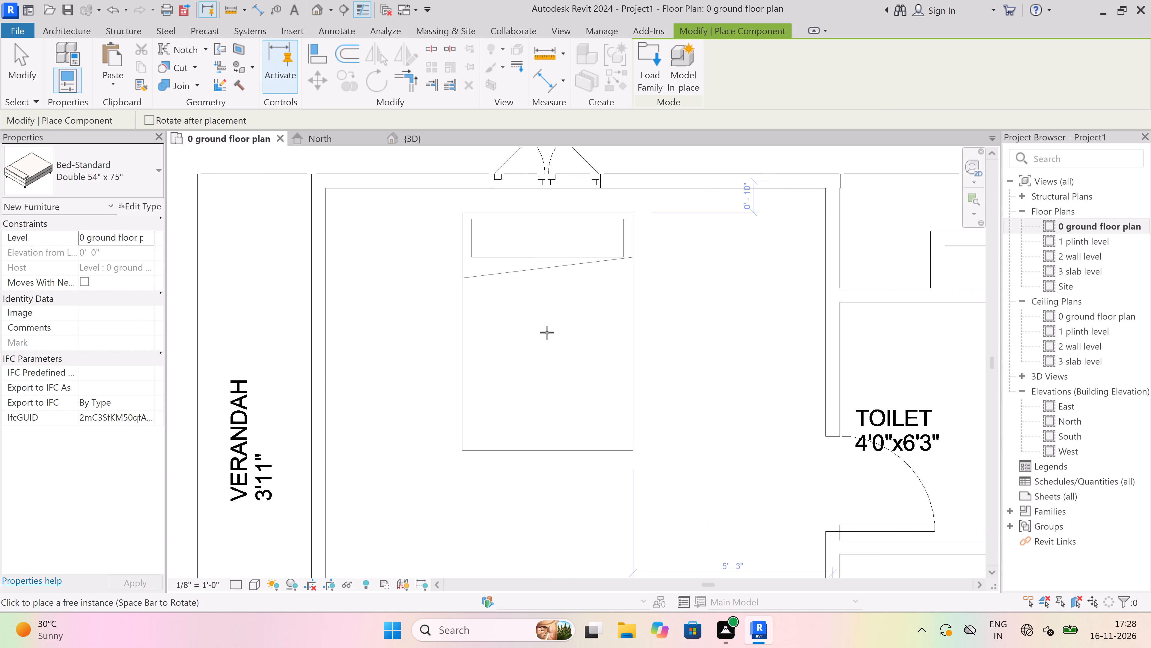
scroll(547, 332, "up", 1)
scroll(546, 329, "down", 2)
left_click(548, 315)
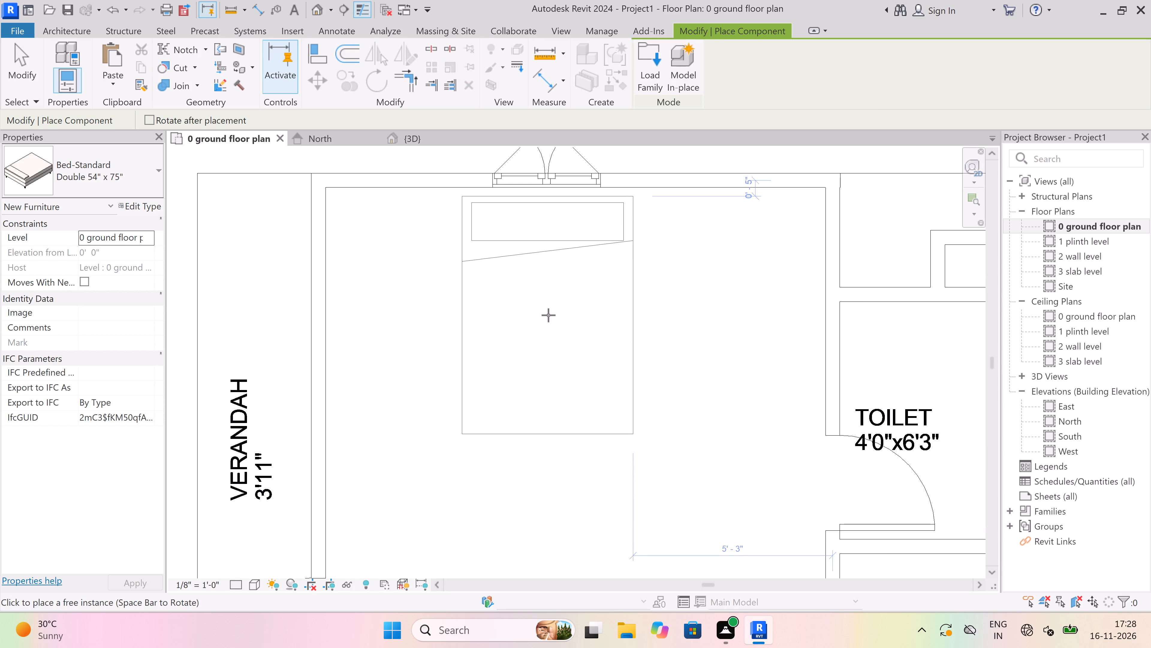
Place a second double bed in the neighbouring room behind the 3'0" verandah, rotated with its head about 4" from the shared partition wall.
scroll(491, 356, "down", 9)
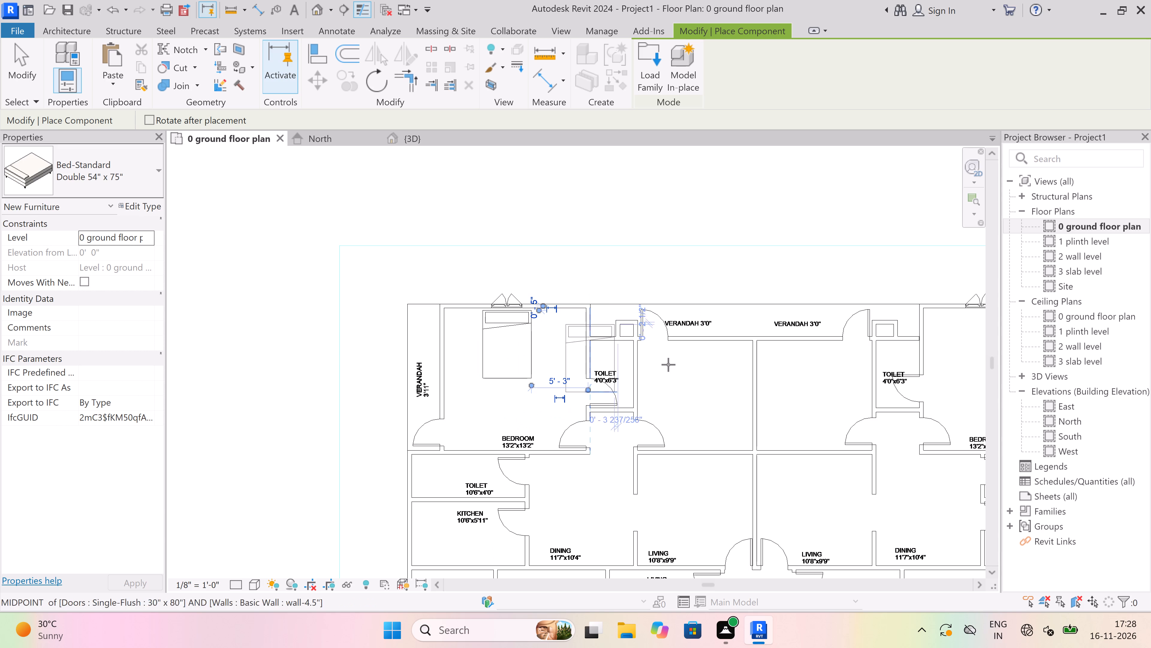
scroll(715, 409, "up", 2)
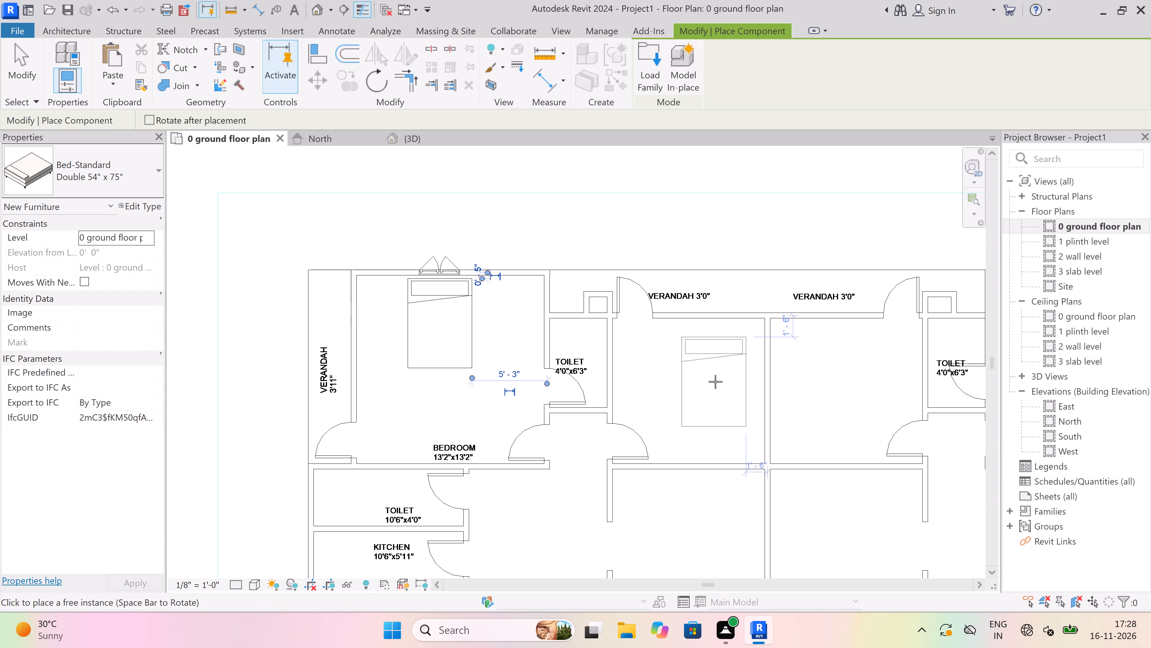
key("space")
scroll(715, 386, "up", 4)
key("space")
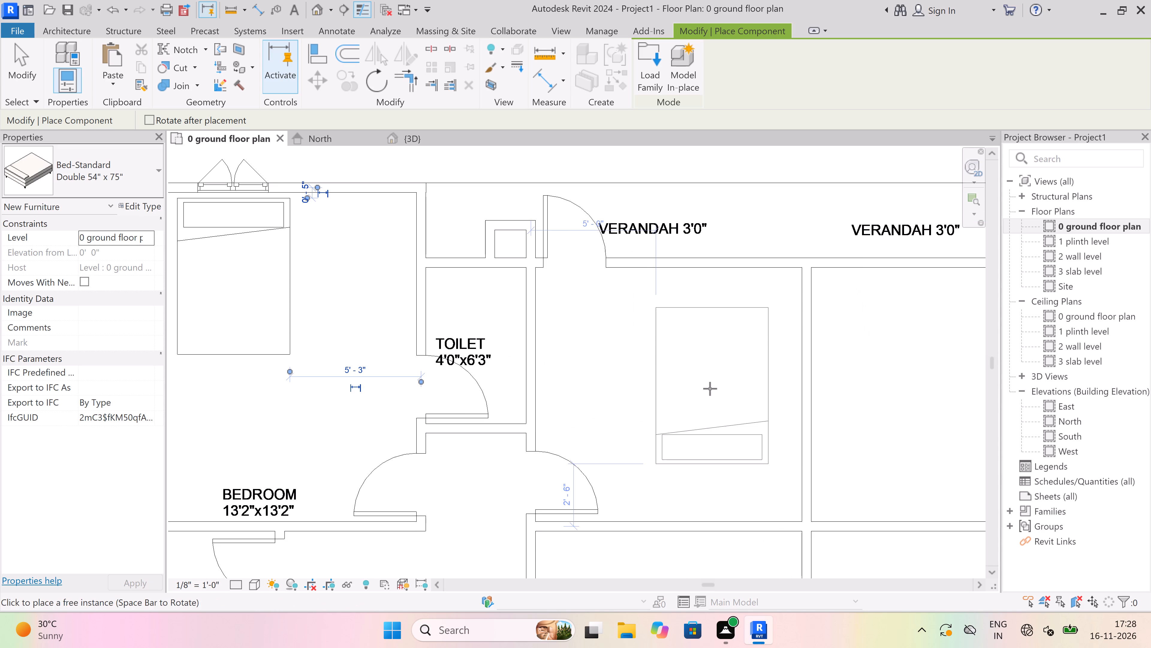
key("space")
scroll(710, 388, "up", 2)
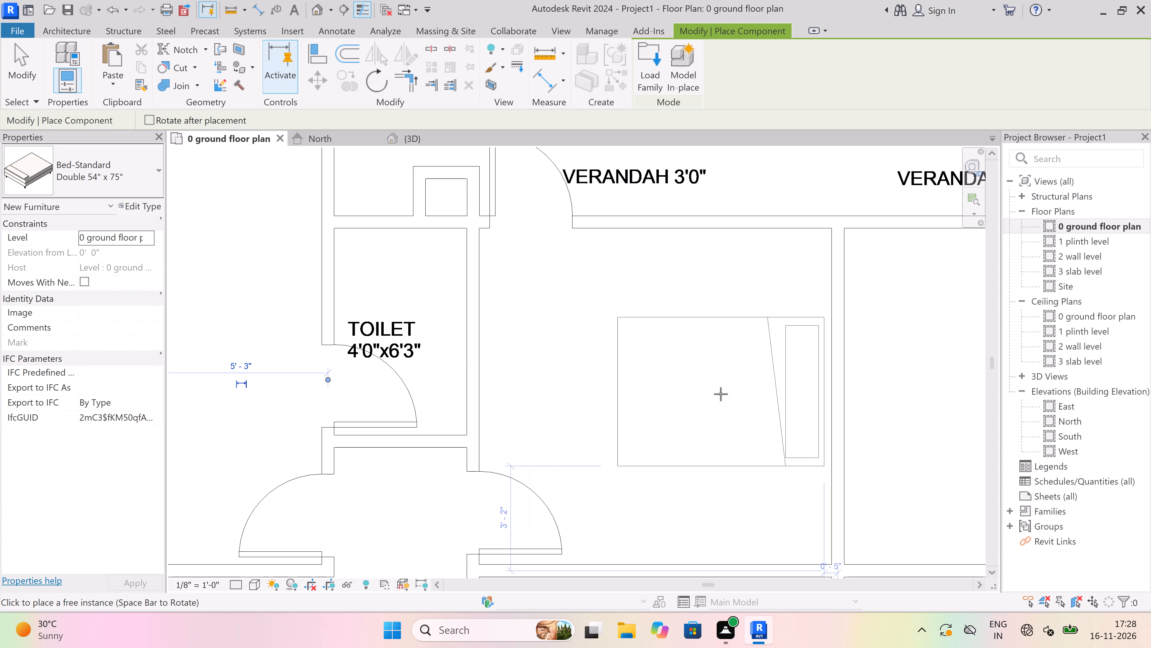
scroll(722, 396, "up", 4)
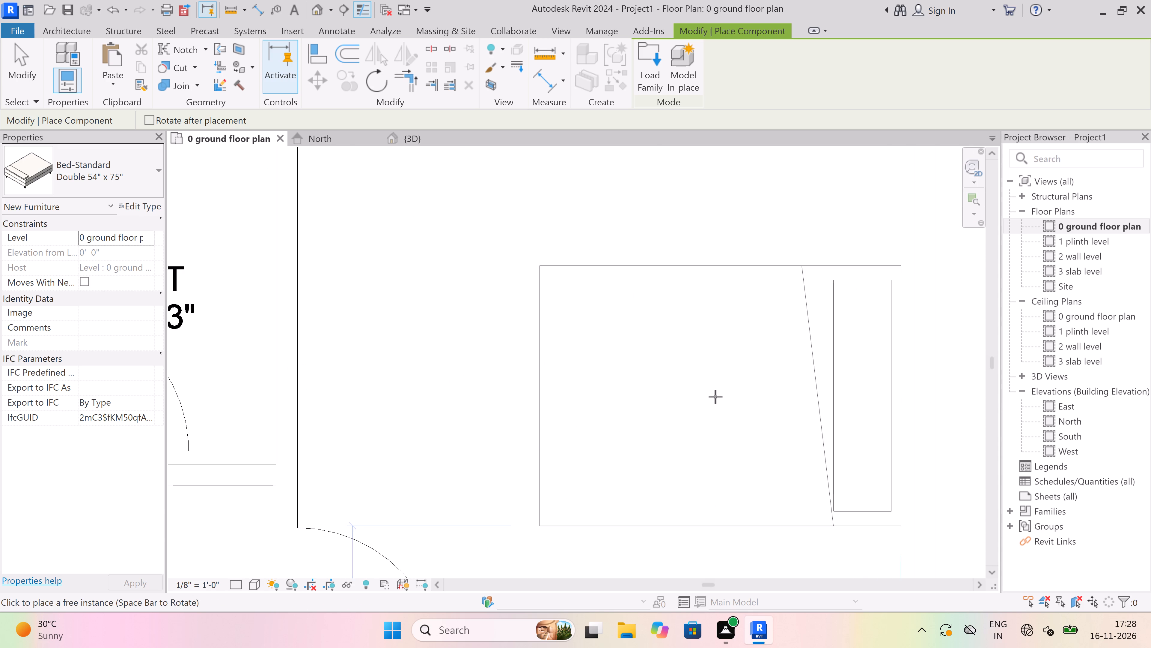
left_click(723, 396)
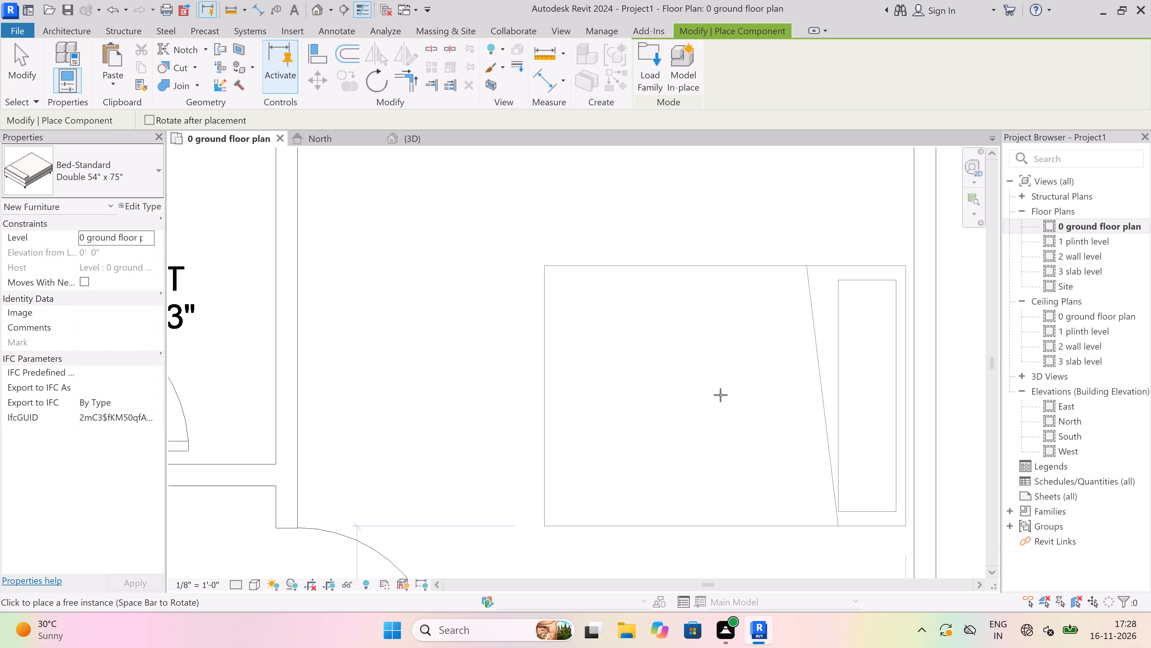
Place a third double bed across the shared partition, aligned with the second bed, its head facing the partition about 4" away.
scroll(692, 389, "down", 13)
scroll(731, 395, "up", 4)
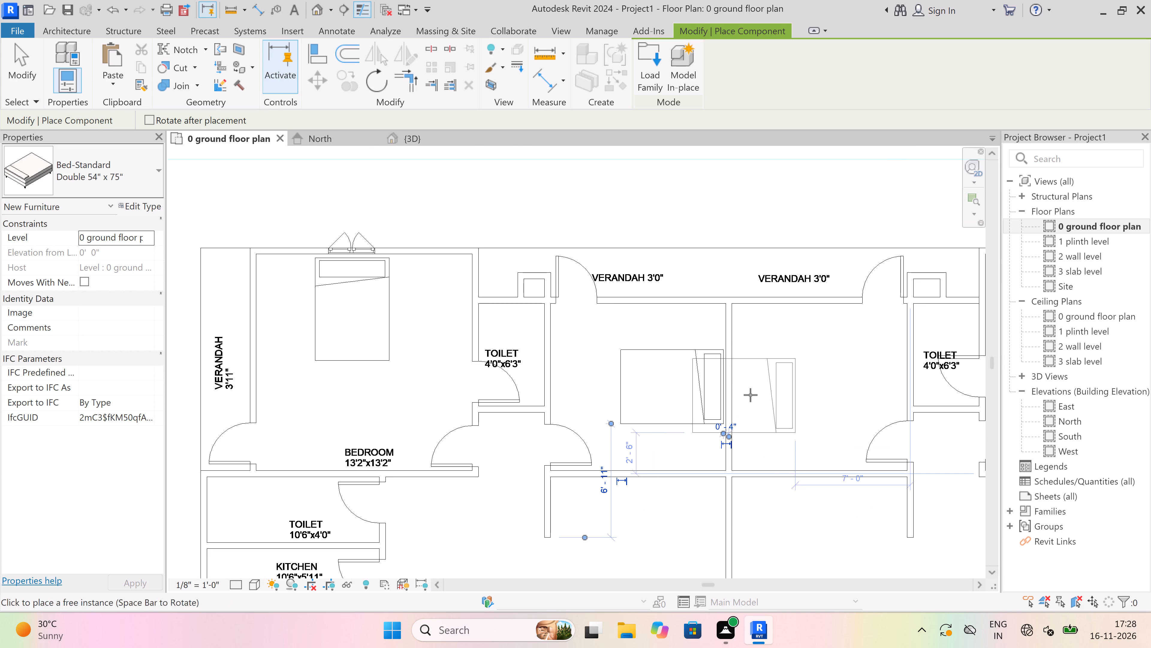
scroll(750, 395, "up", 5)
scroll(782, 382, "up", 3)
scroll(810, 380, "up", 1)
scroll(810, 380, "down", 8)
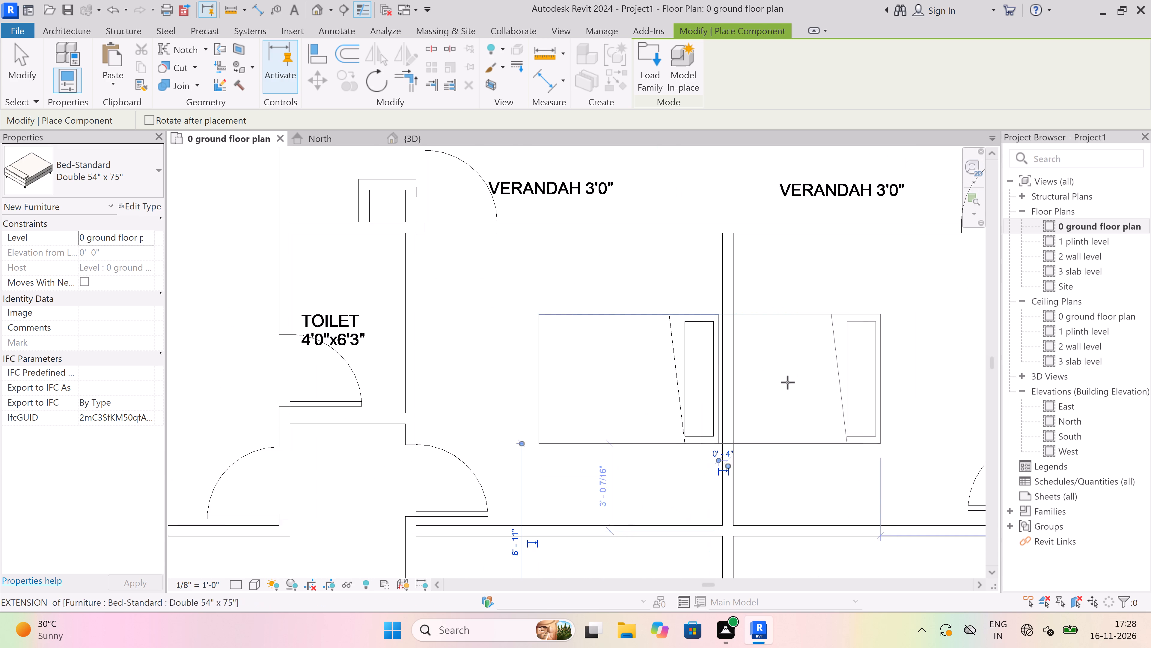
scroll(787, 382, "down", 2)
scroll(860, 392, "up", 5)
scroll(780, 363, "up", 2)
key("space")
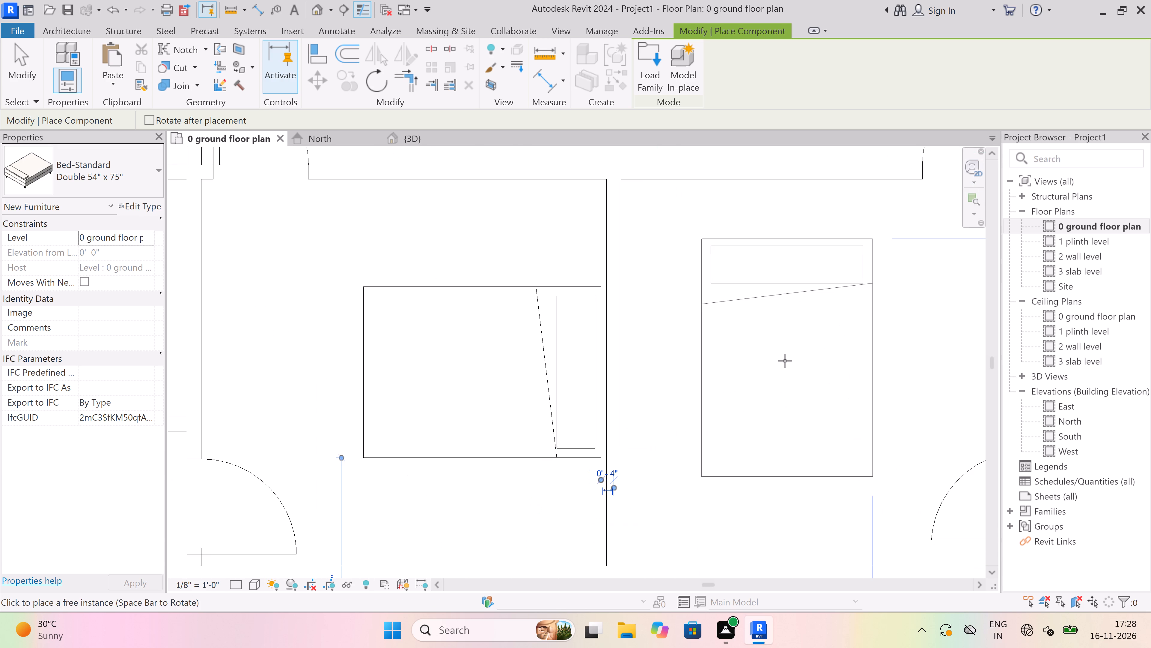
key("space")
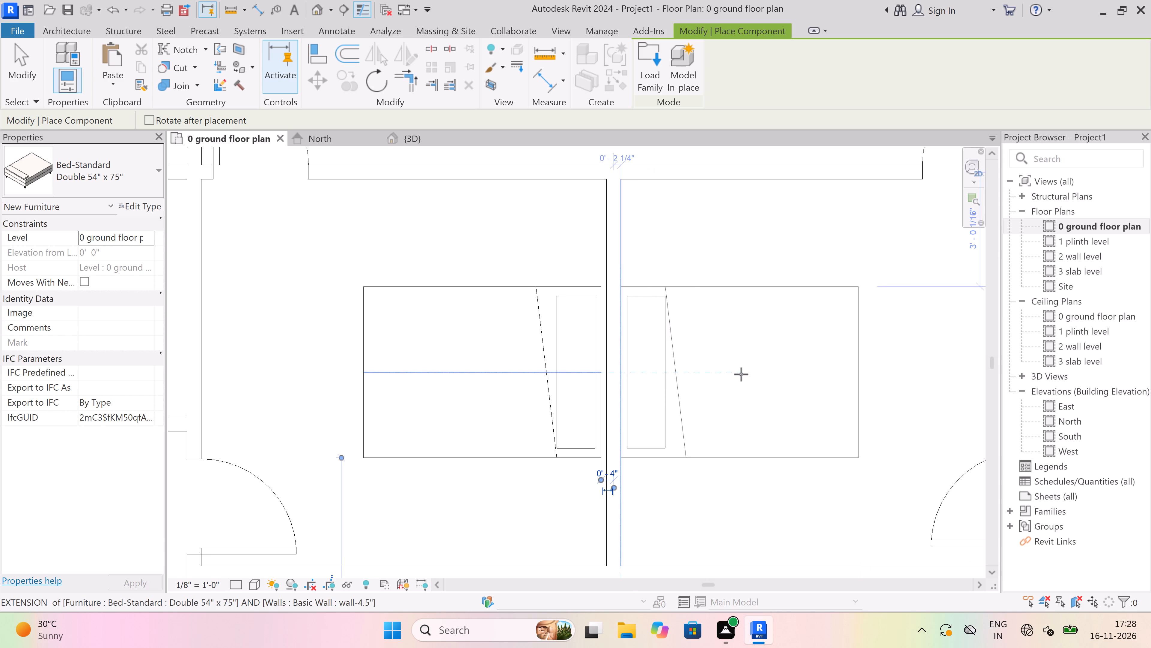
scroll(741, 374, "up", 5)
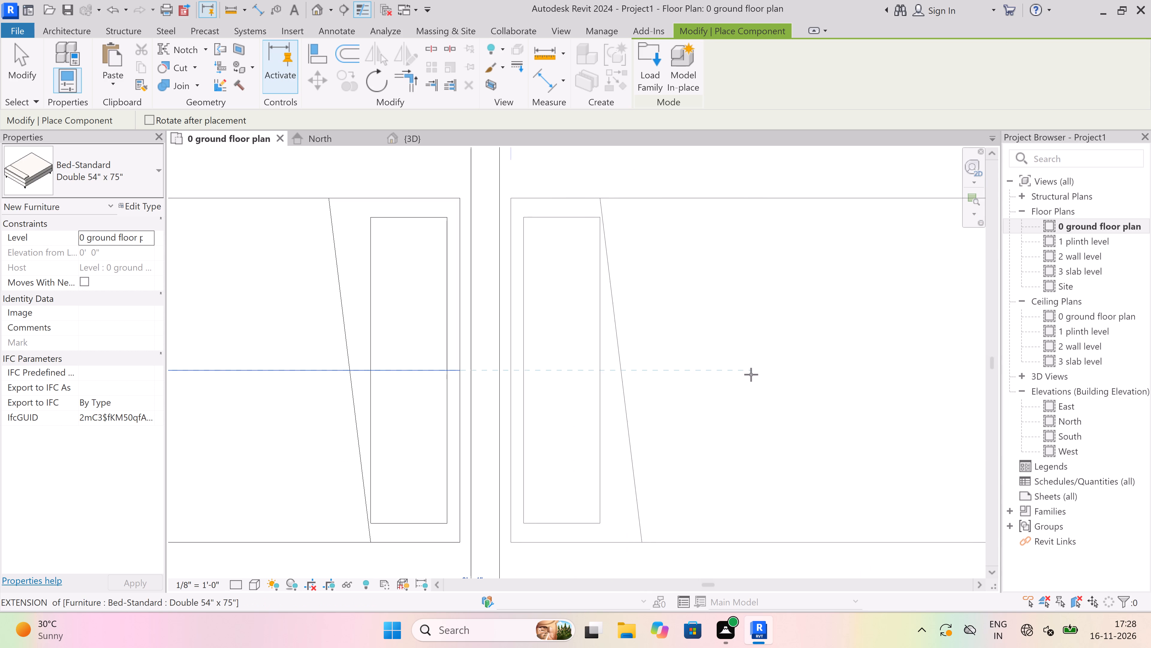
left_click(750, 374)
Place a fourth double bed in the opposite 13'2"x13'2" corner bedroom, its head against the window wall and 5'-5" from the verandah-side wall.
scroll(750, 374, "down", 12)
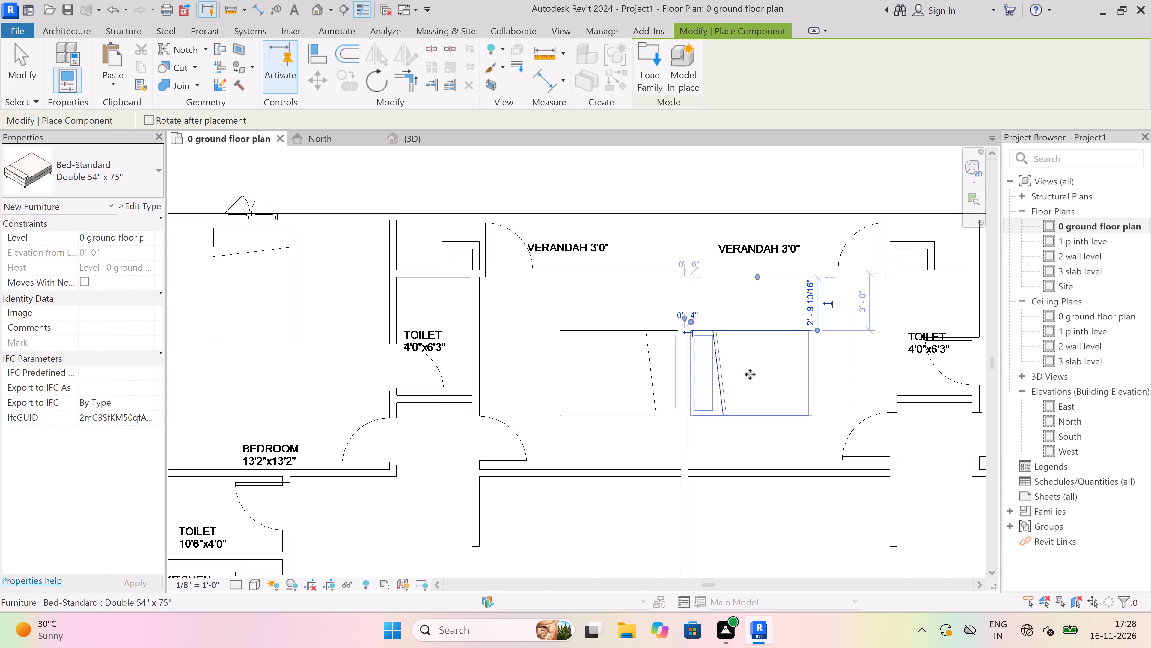
scroll(750, 374, "down", 7)
scroll(864, 376, "up", 8)
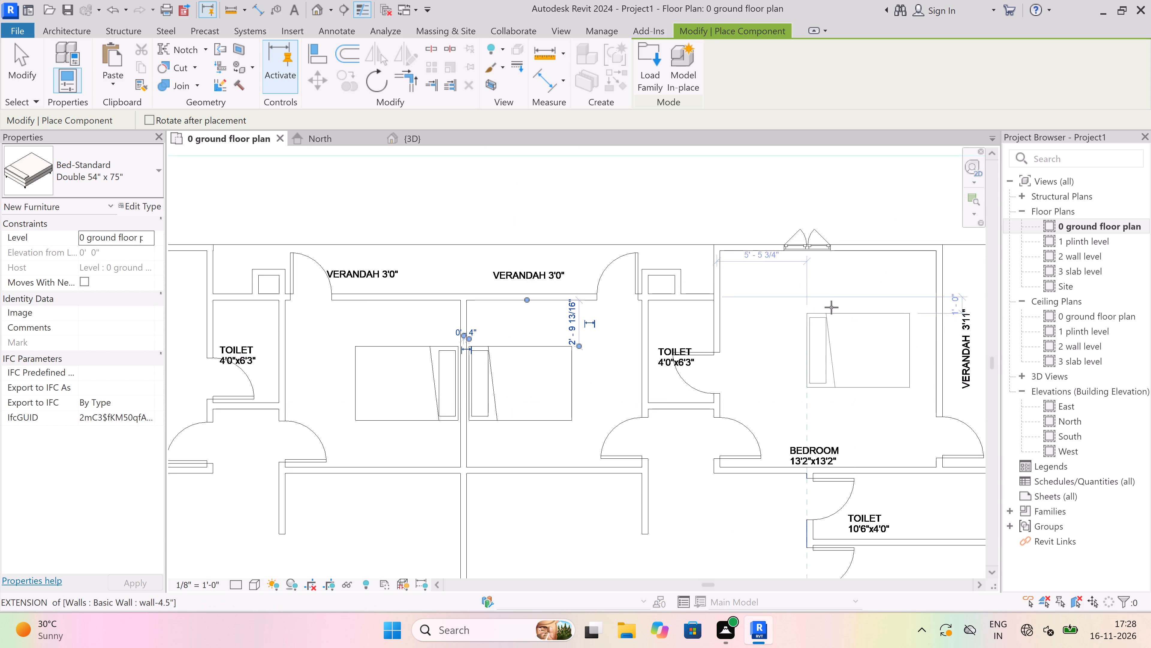
scroll(825, 287, "up", 3)
key("space")
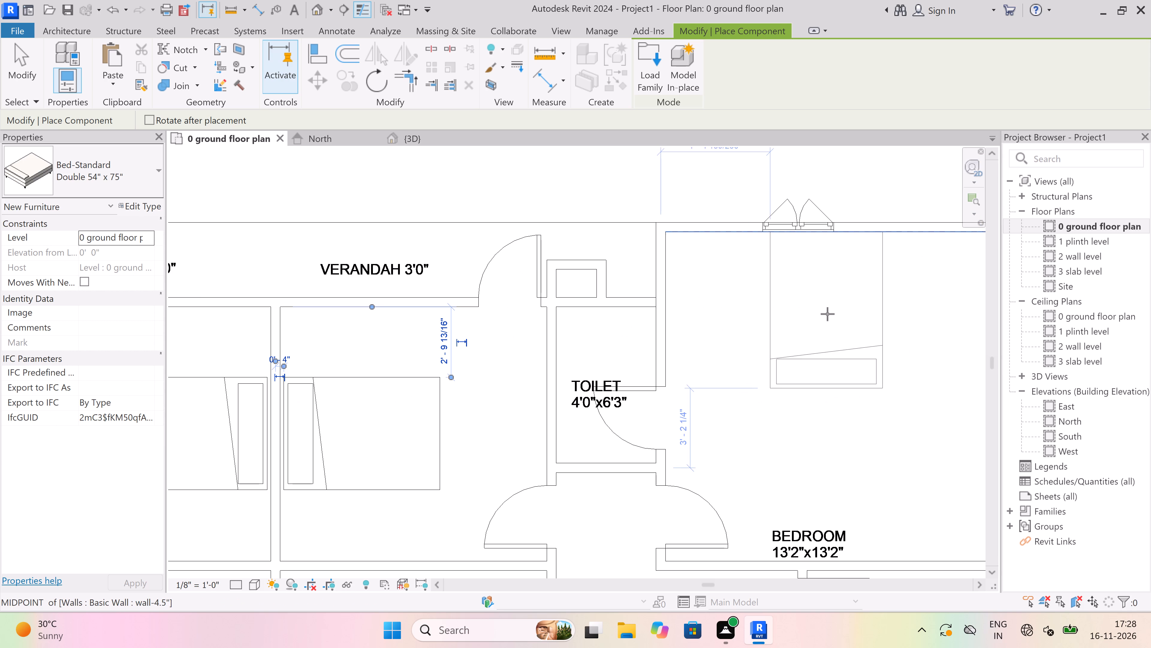
scroll(827, 314, "up", 2)
key("space")
key("space")
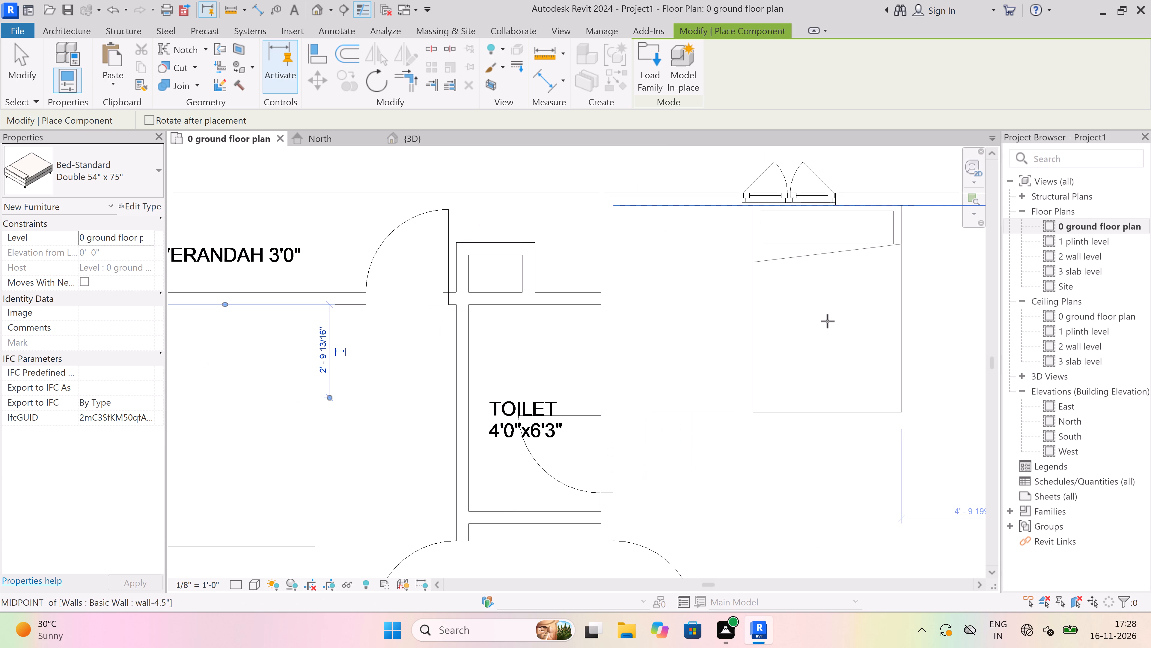
scroll(807, 317, "up", 3)
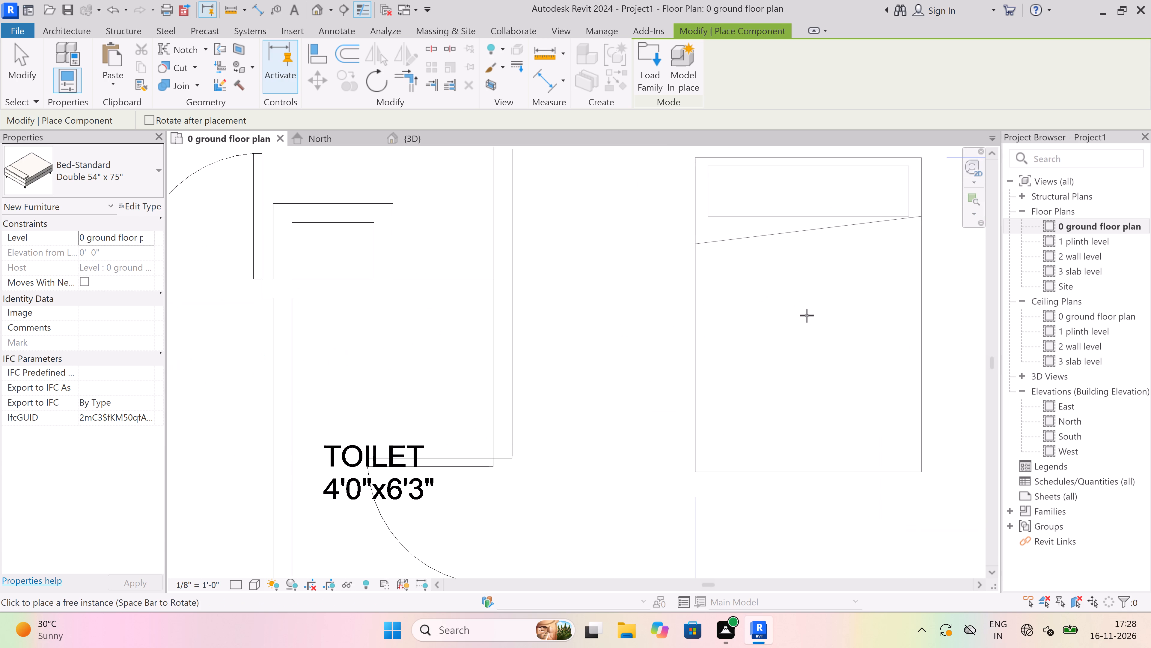
scroll(806, 314, "down", 1)
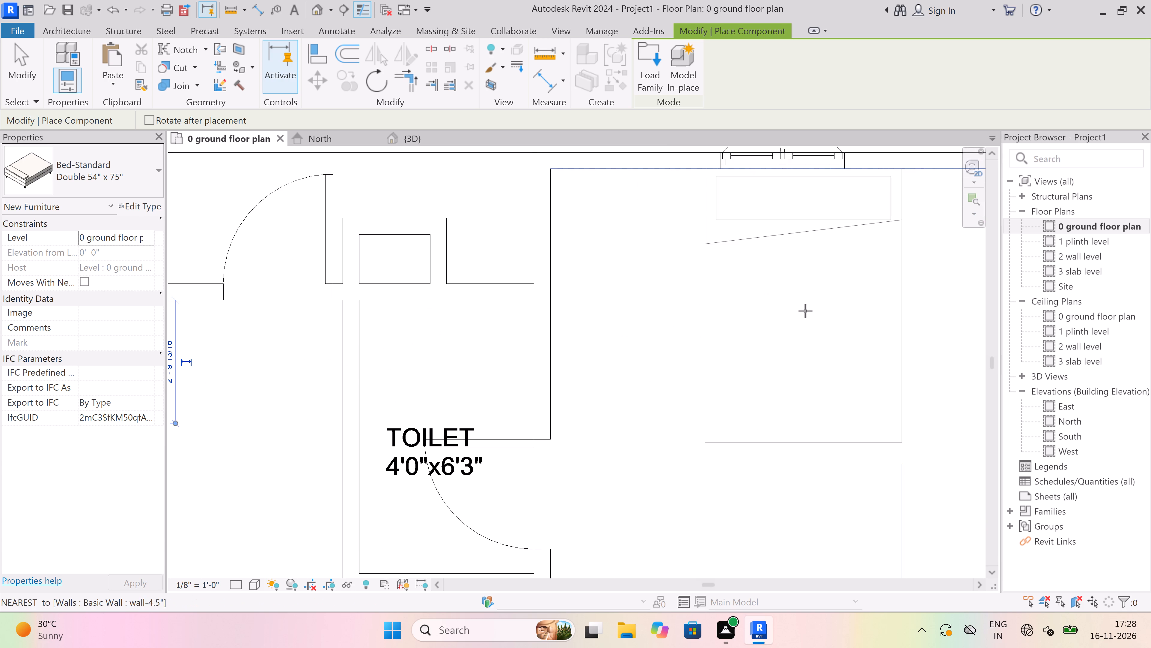
left_click(806, 312)
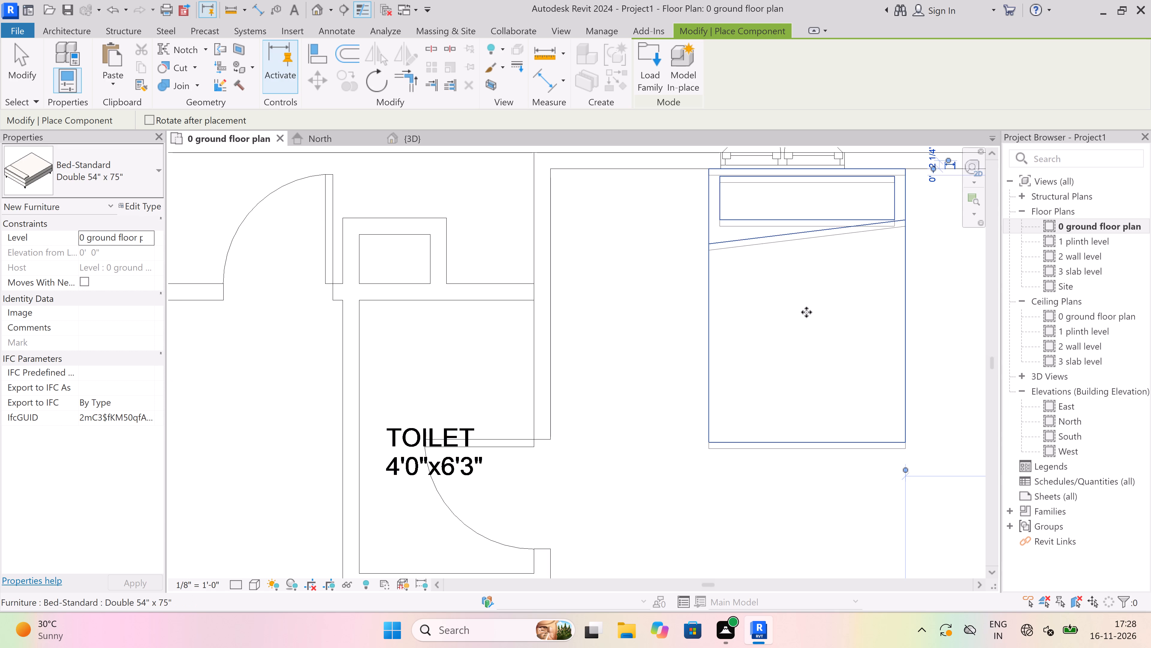
Place a double bed in the 13'7"x13'9" bedroom on the West side, rotated with its head about 4" from the window wall.
scroll(806, 339, "down", 16)
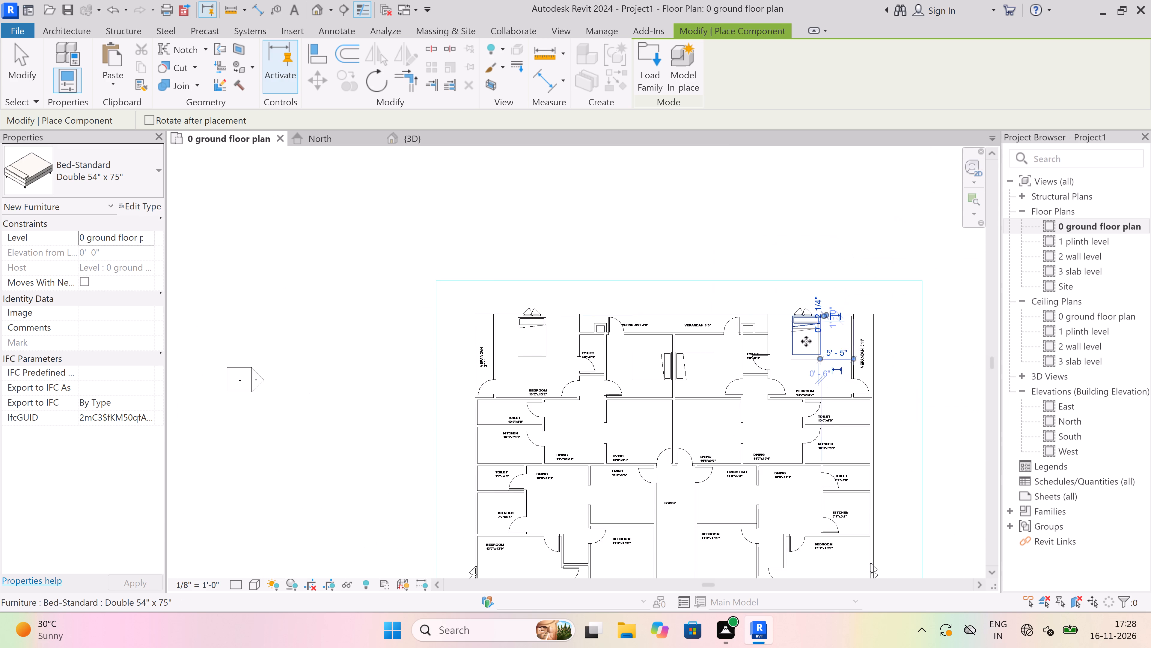
scroll(806, 341, "down", 2)
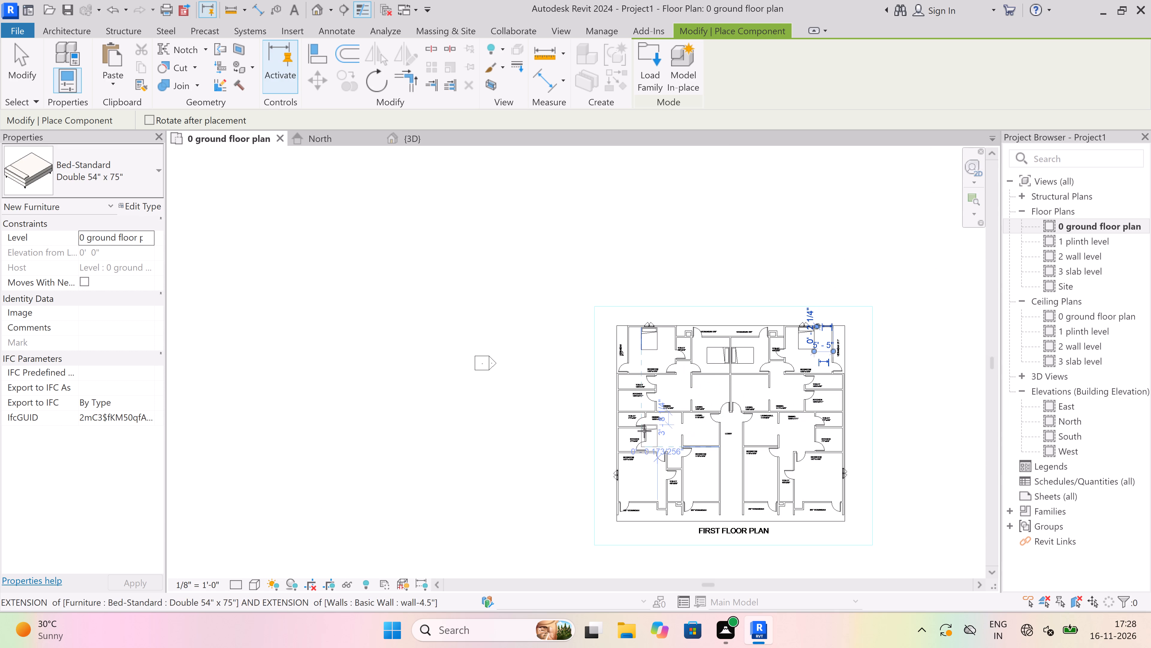
scroll(615, 411, "up", 4)
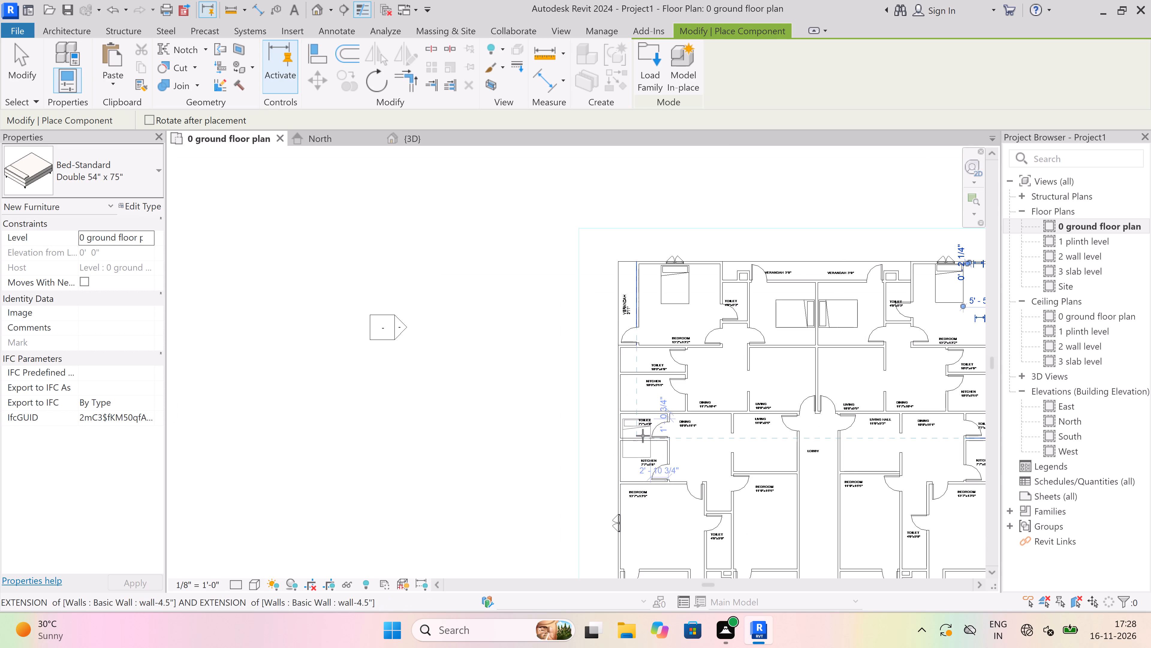
scroll(643, 436, "down", 4)
scroll(650, 503, "up", 8)
scroll(621, 473, "up", 4)
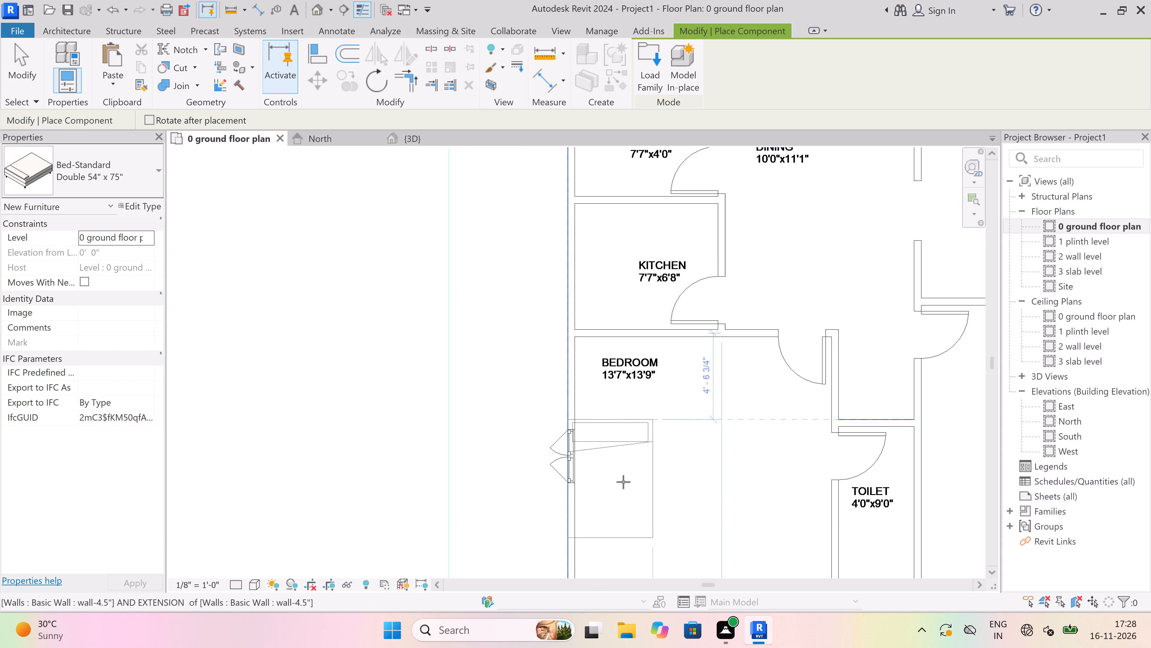
scroll(624, 484, "up", 4)
key("space")
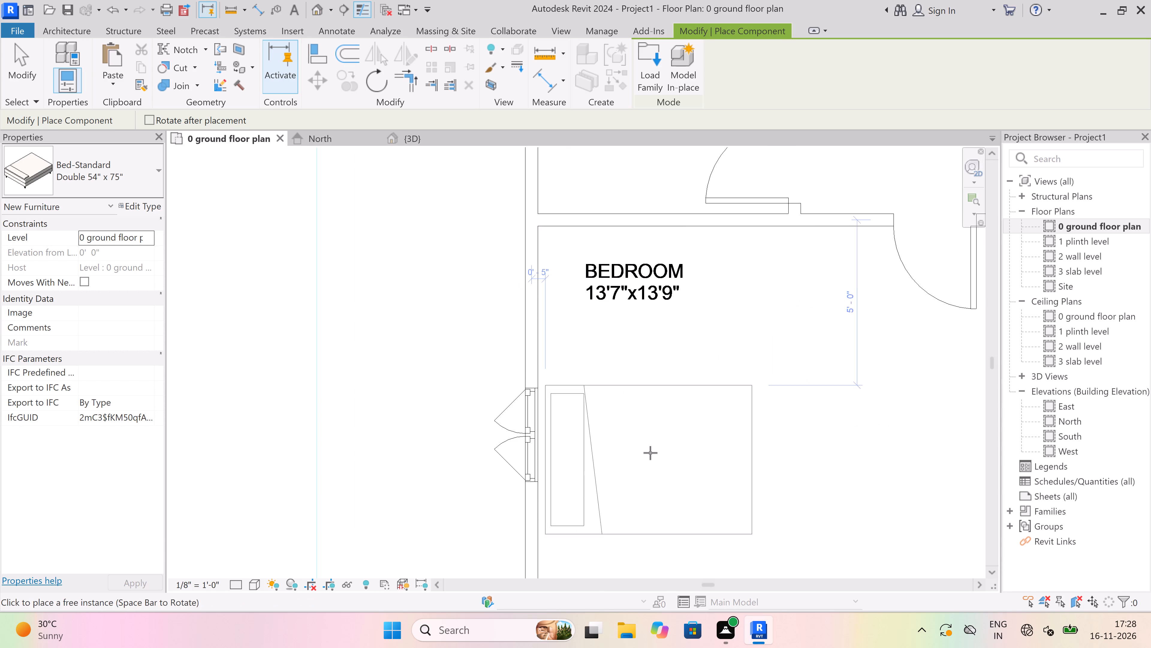
scroll(644, 442, "up", 4)
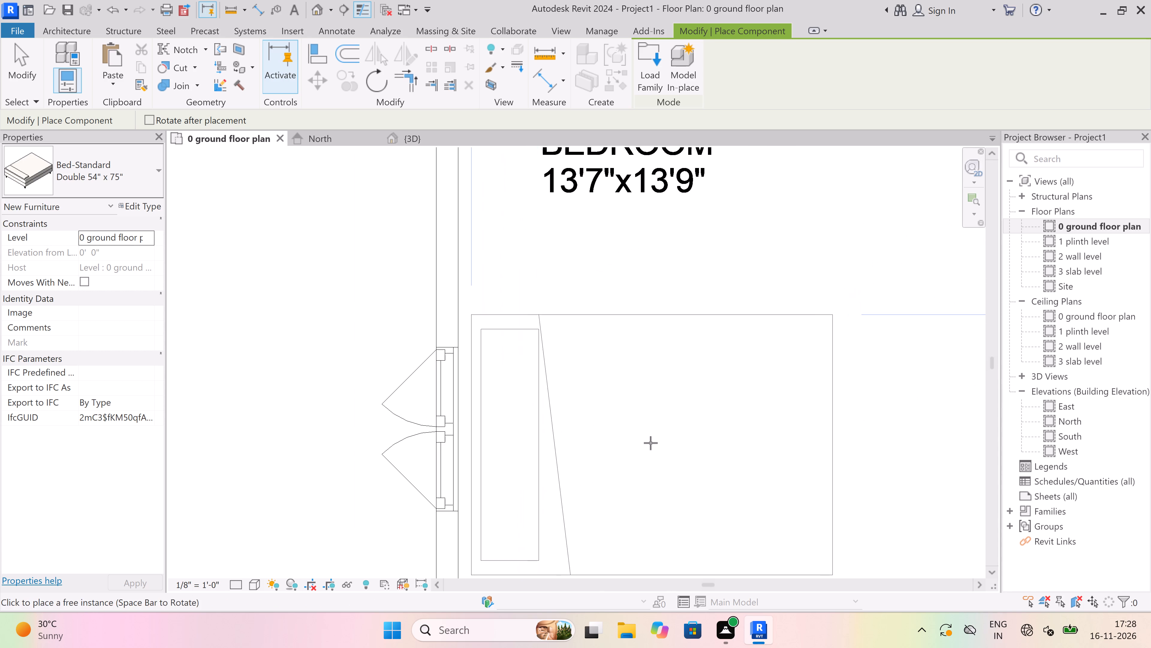
left_click(648, 441)
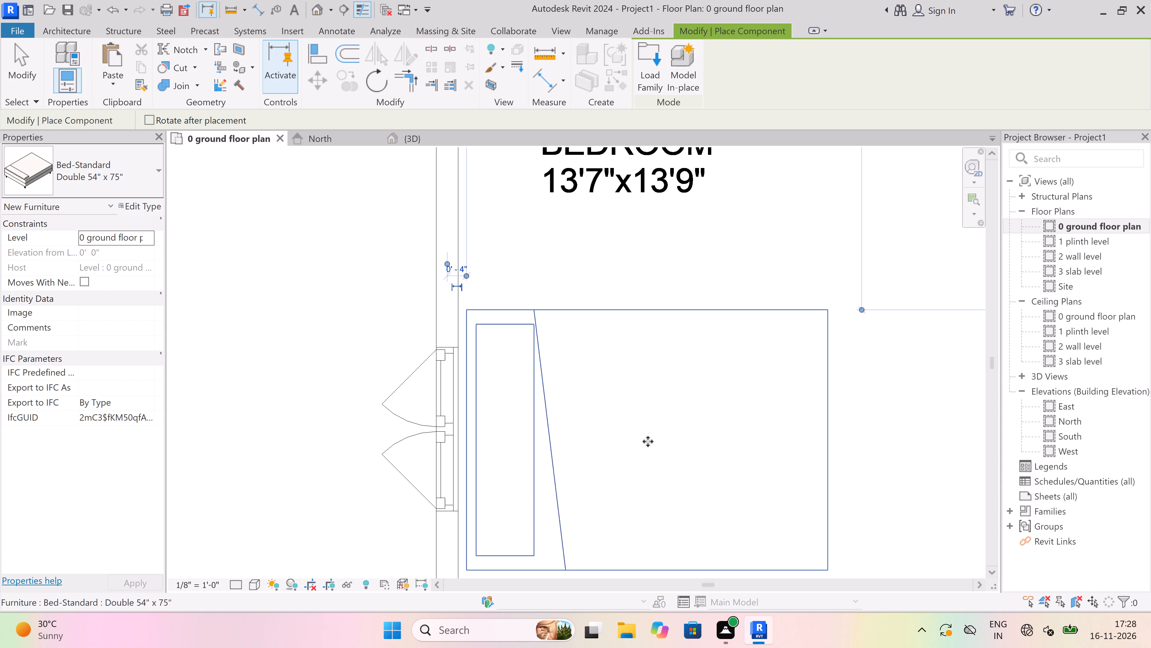
Place a double bed in the adjacent 11'0"x15'5" bedroom, rotated with its head about 4" from the lobby wall.
scroll(648, 441, "down", 17)
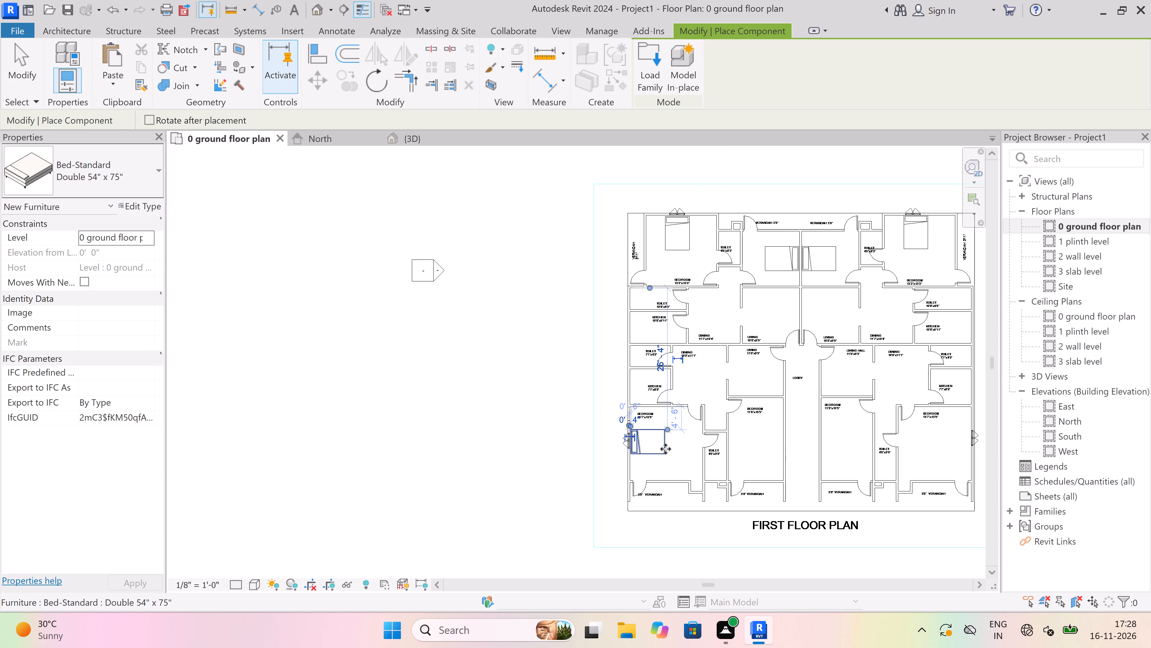
scroll(749, 456, "up", 8)
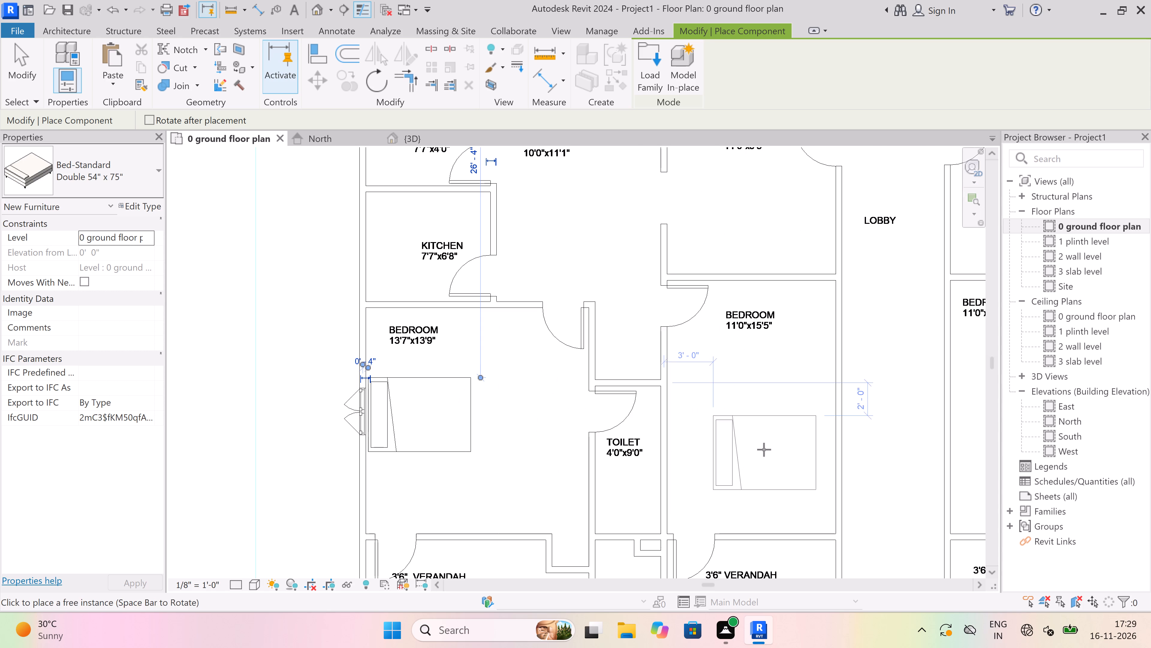
key("space")
key("space")
scroll(776, 418, "up", 3)
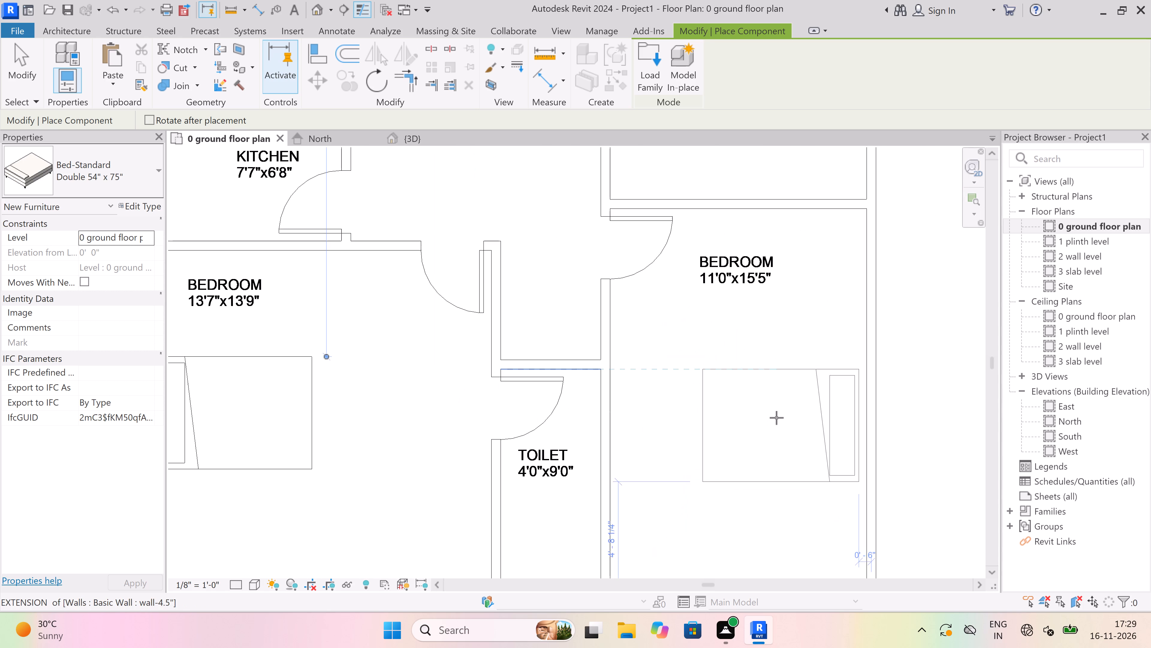
scroll(786, 408, "up", 4)
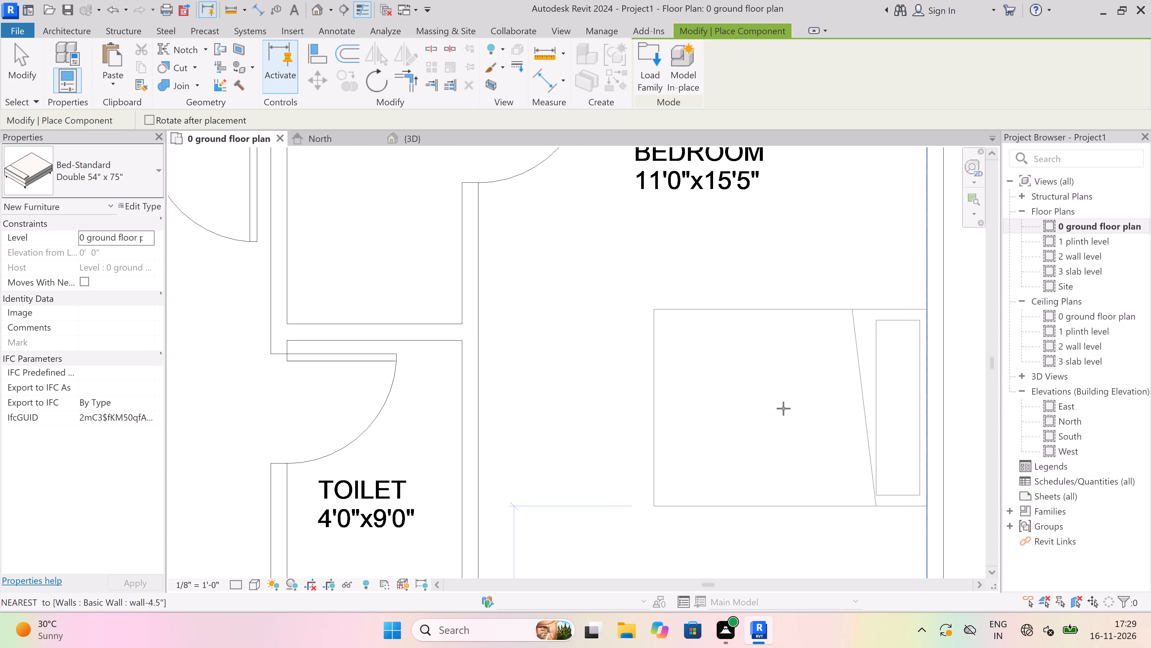
left_click(783, 408)
Place a double bed in the 11'0"x15'5" bedroom across the lobby, aligned with the opposite bed, its head about 4" from the lobby wall.
scroll(783, 408, "down", 5)
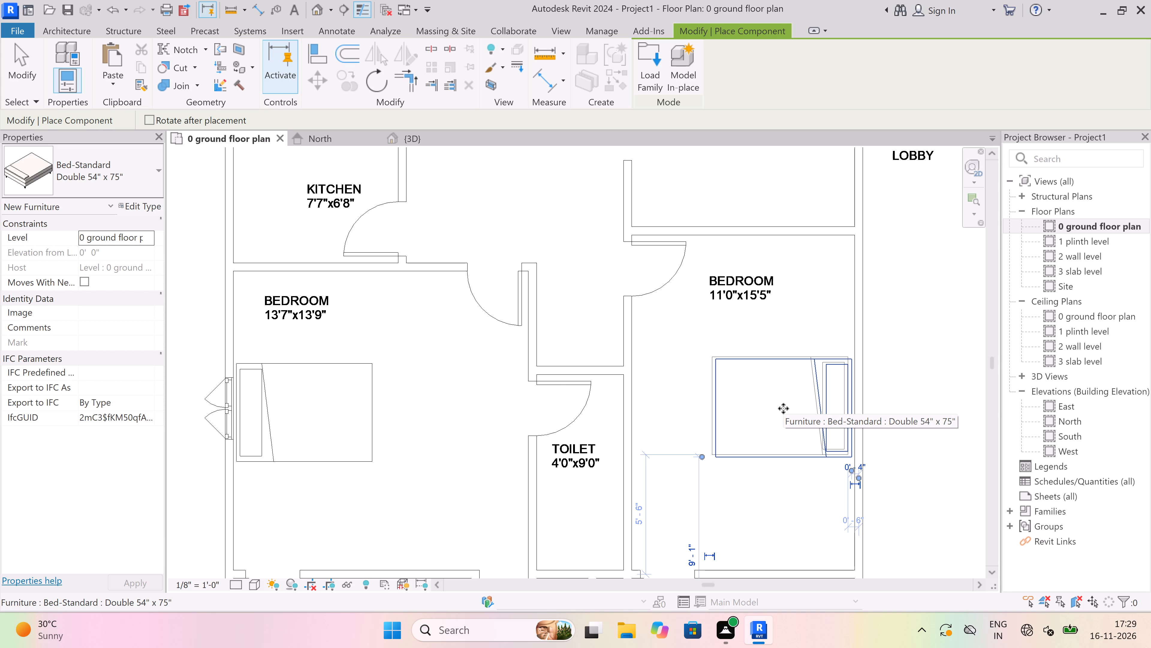
scroll(783, 408, "down", 12)
scroll(826, 410, "up", 6)
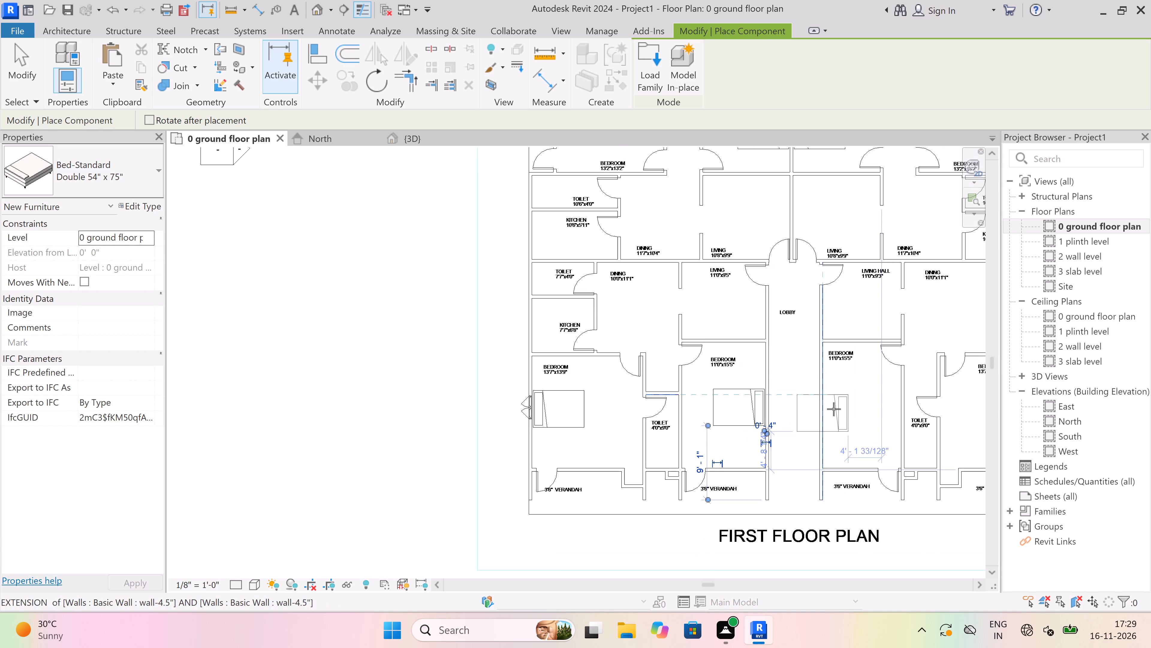
scroll(834, 409, "up", 8)
scroll(841, 410, "down", 5)
scroll(869, 416, "up", 4)
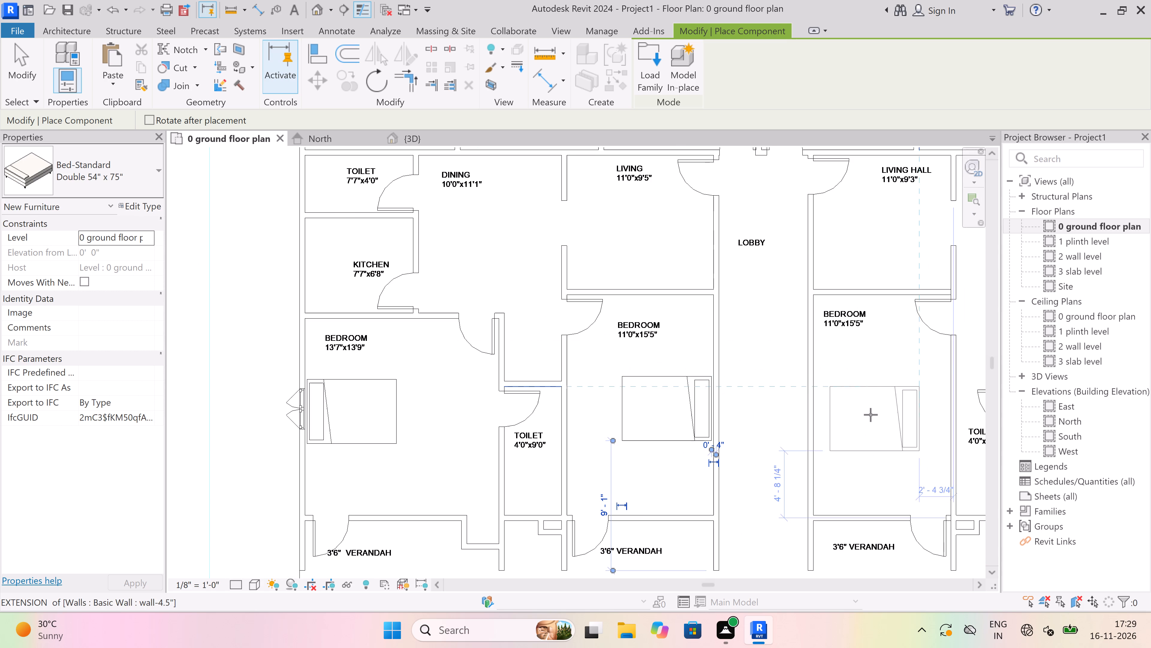
key("space")
key("space")
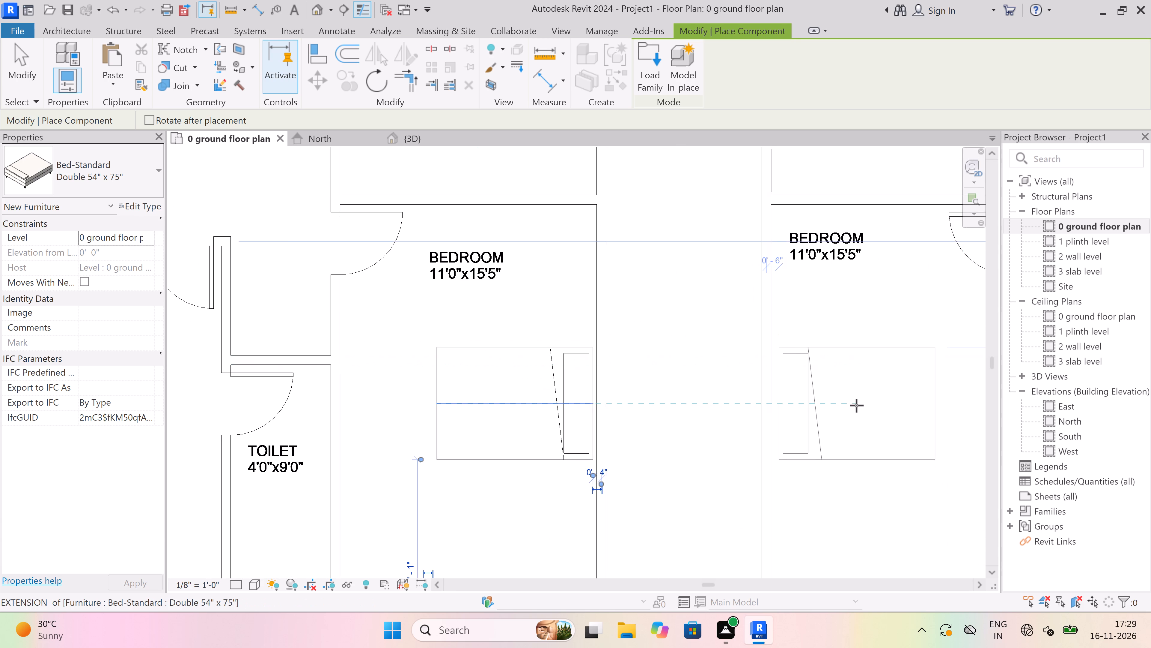
scroll(852, 405, "up", 3)
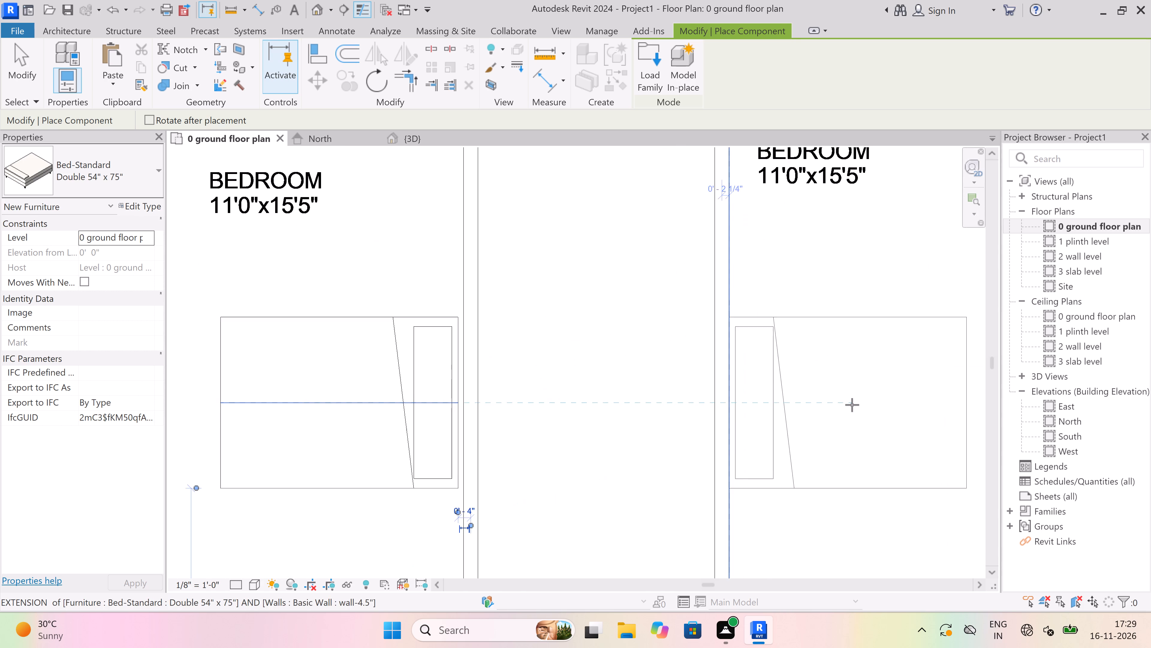
scroll(851, 405, "up", 4)
left_click(852, 405)
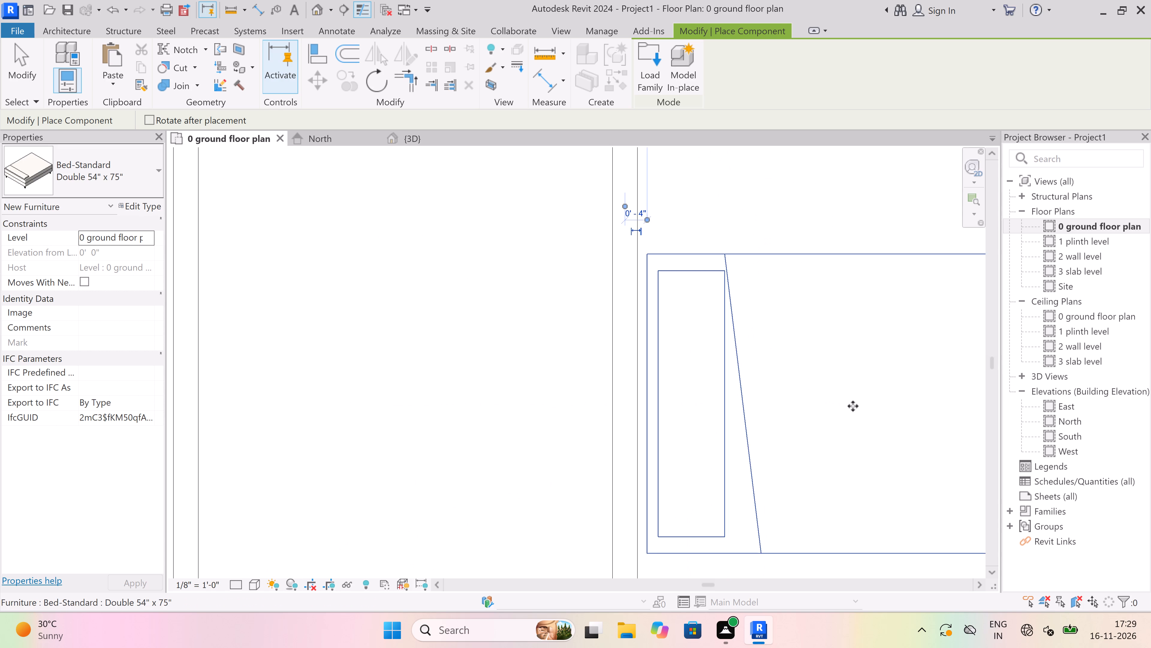
Place a double bed in the remaining 13'7"x13'9" bedroom, rotated with its head about 5" from the window wall, and end bed placement.
scroll(853, 406, "down", 13)
scroll(709, 399, "down", 5)
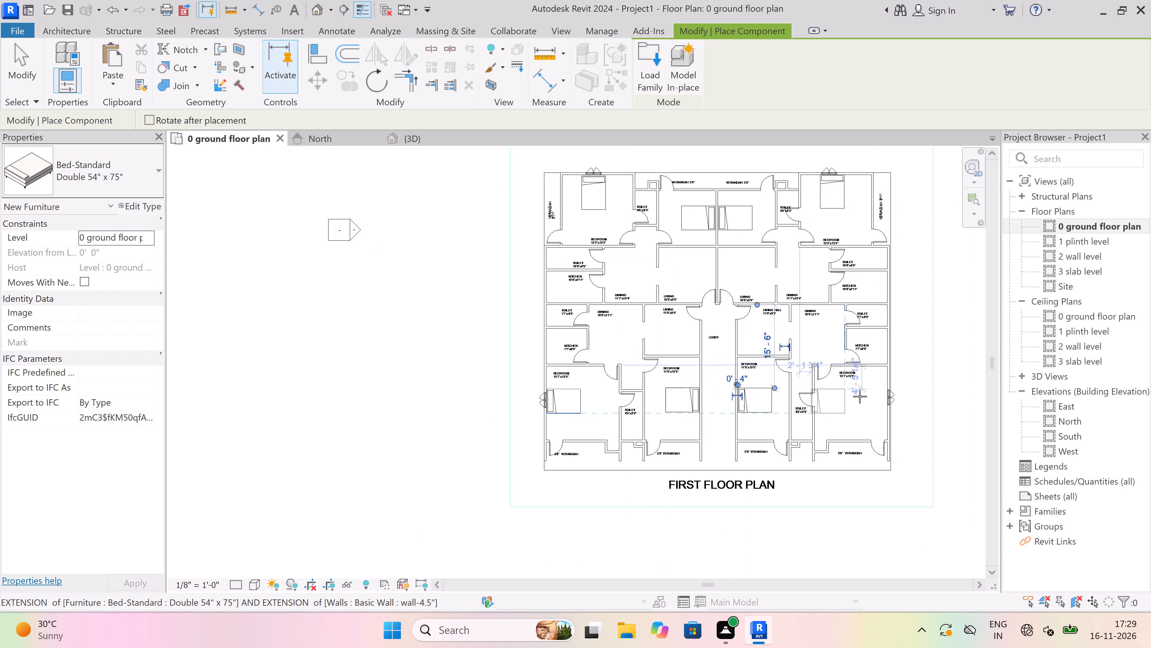
scroll(860, 396, "up", 9)
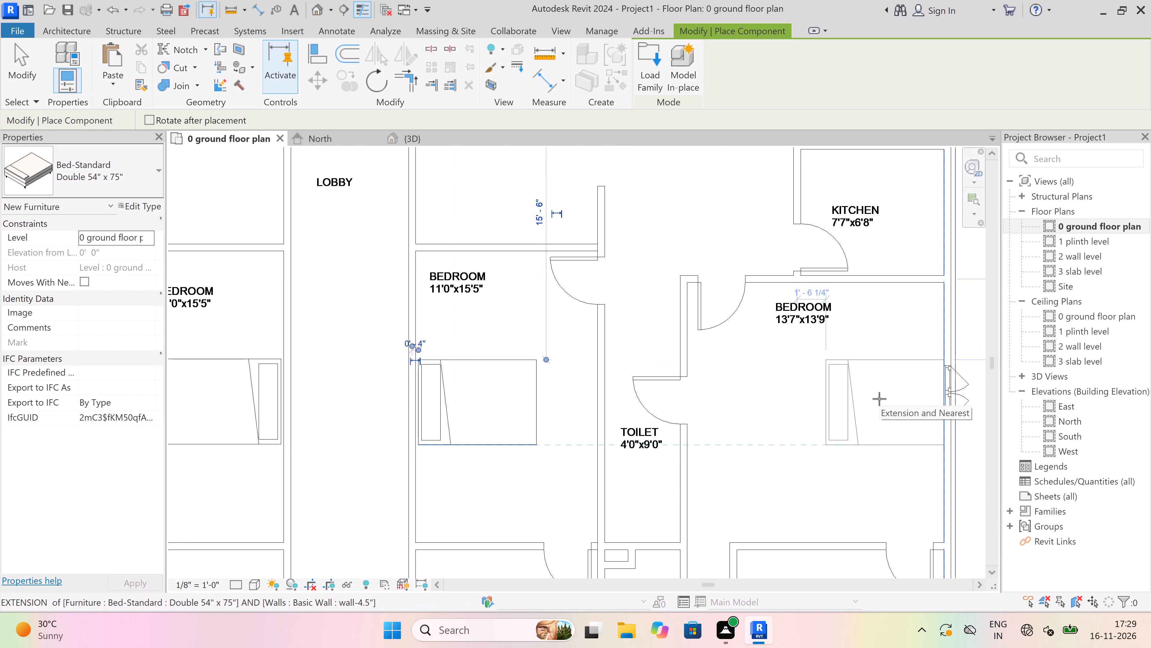
key("space")
key("space")
key("space")
scroll(880, 398, "up", 4)
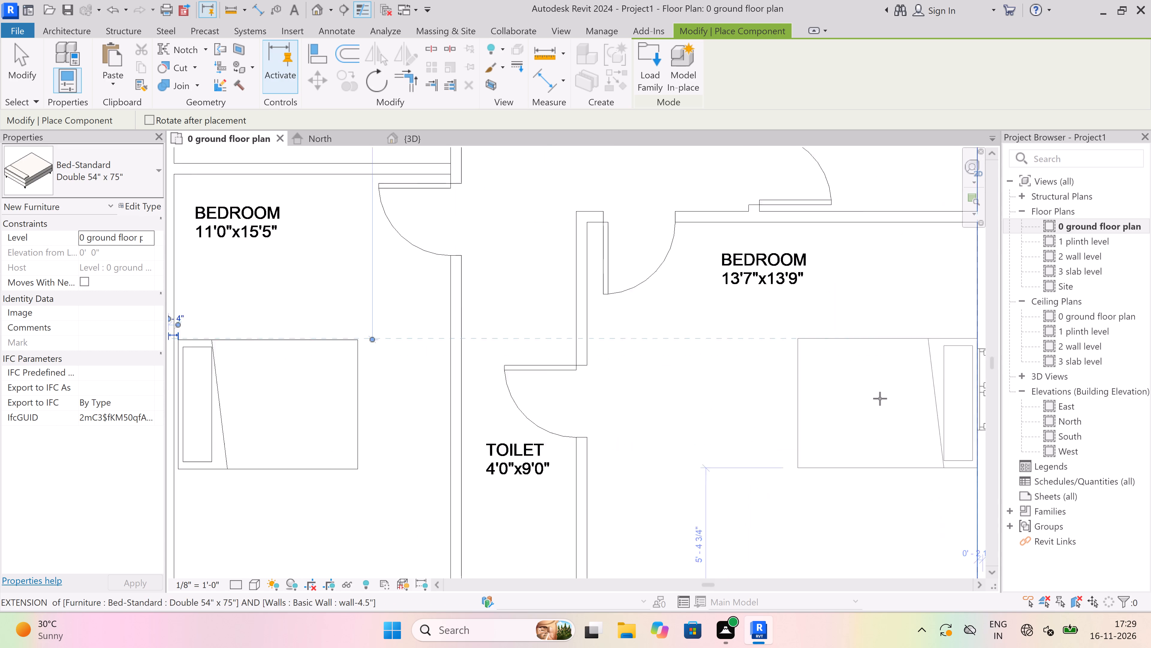
scroll(872, 398, "down", 8)
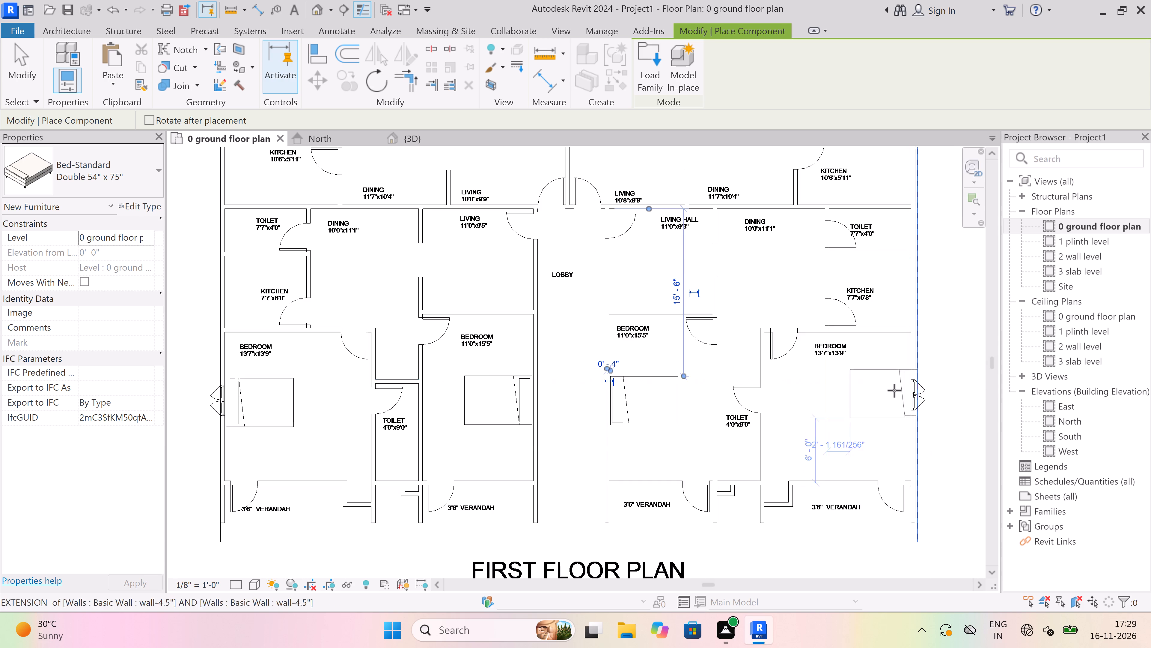
scroll(894, 391, "up", 8)
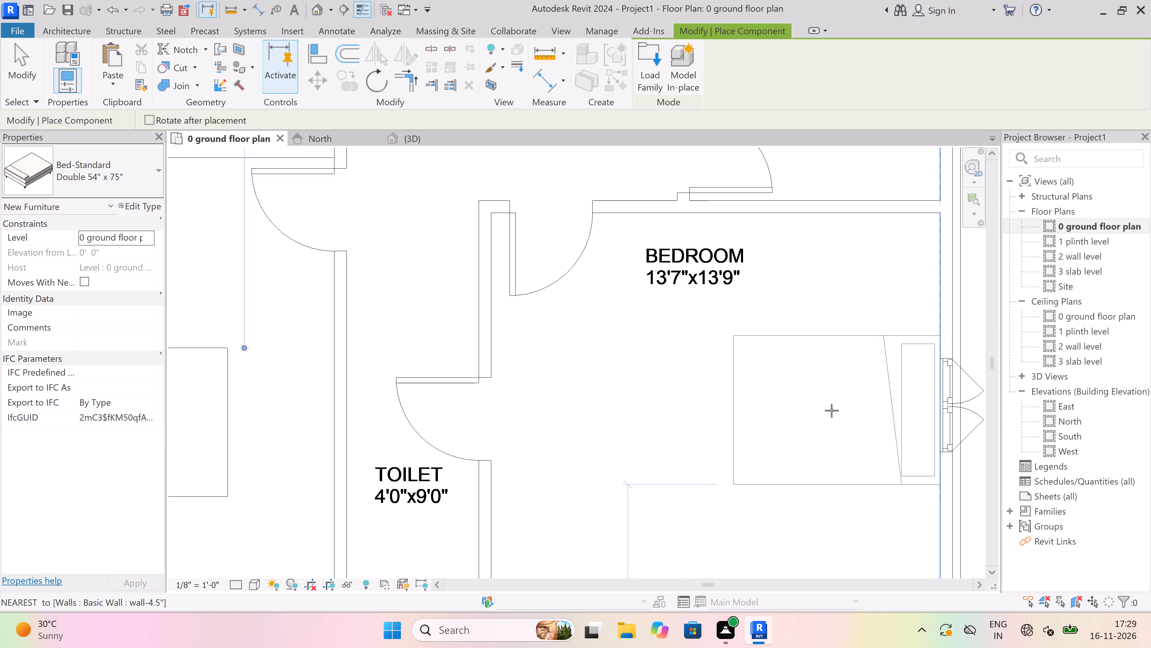
scroll(831, 410, "up", 4)
scroll(732, 408, "down", 6)
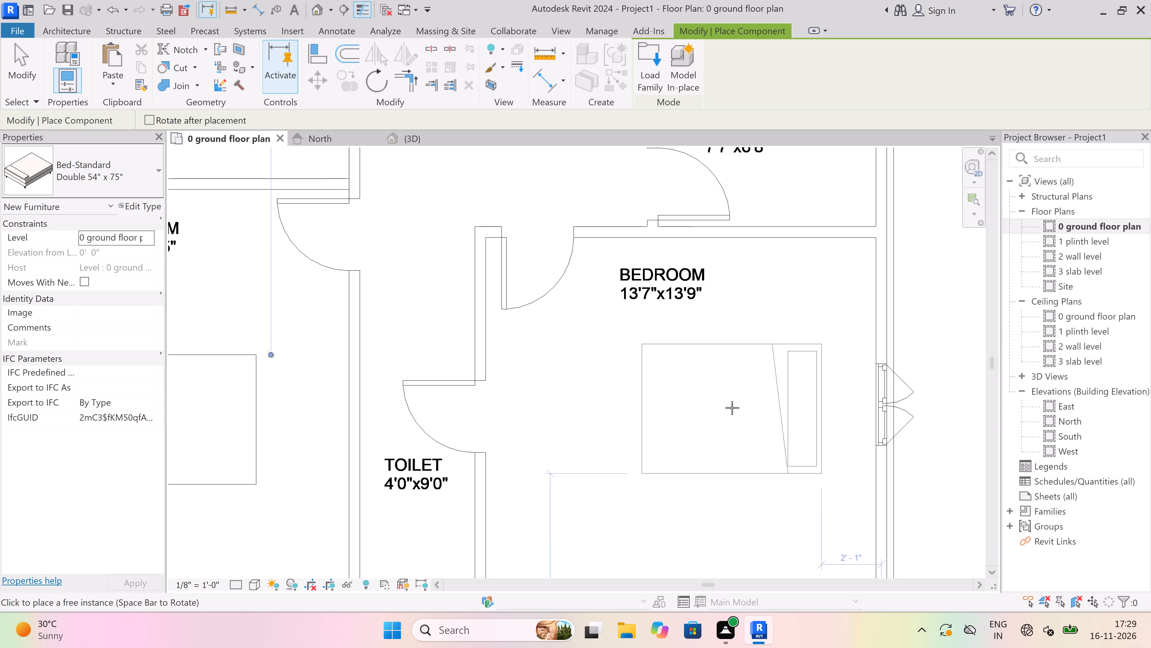
scroll(732, 408, "down", 6)
scroll(807, 403, "up", 7)
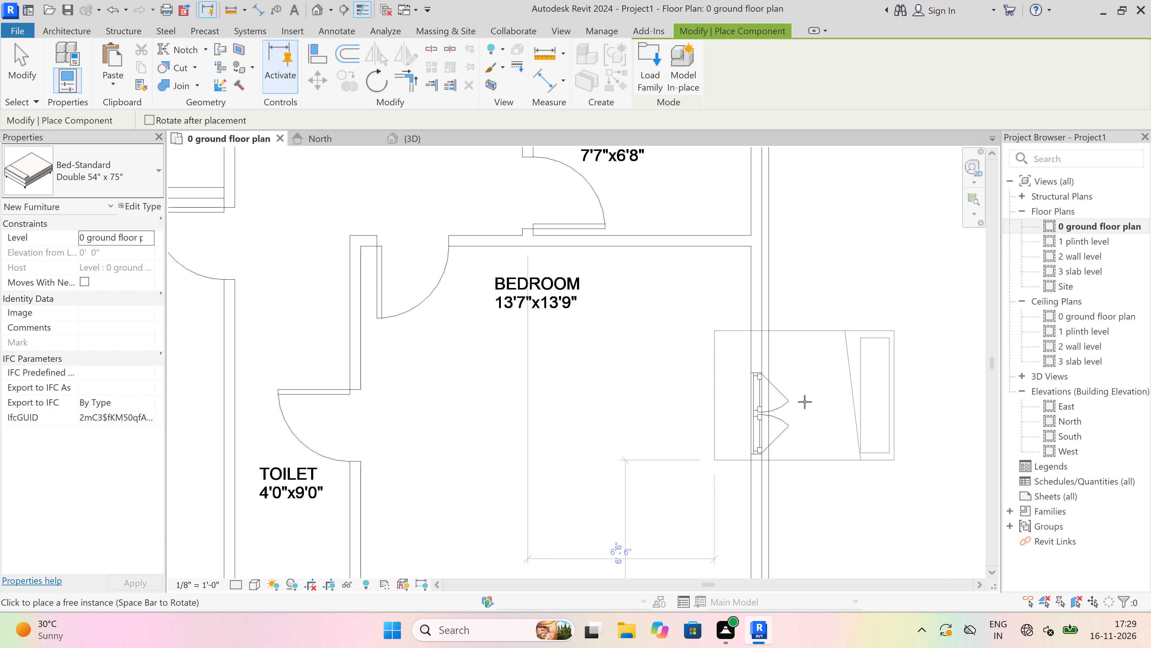
scroll(636, 435, "up", 3)
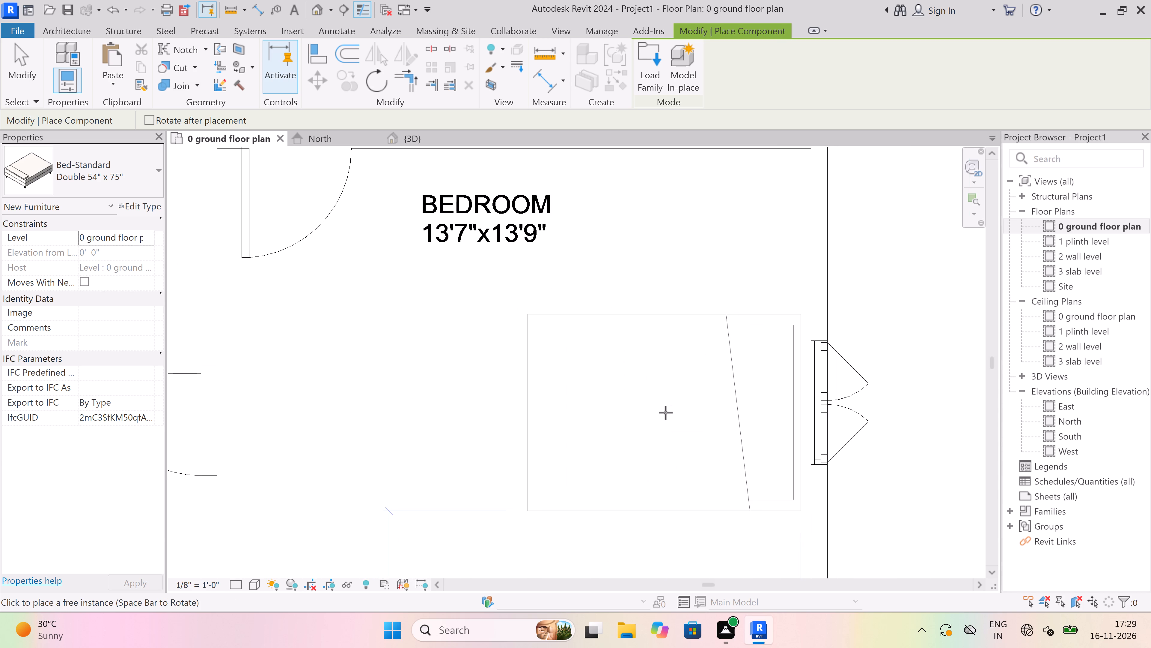
left_click(665, 412)
scroll(665, 412, "down", 18)
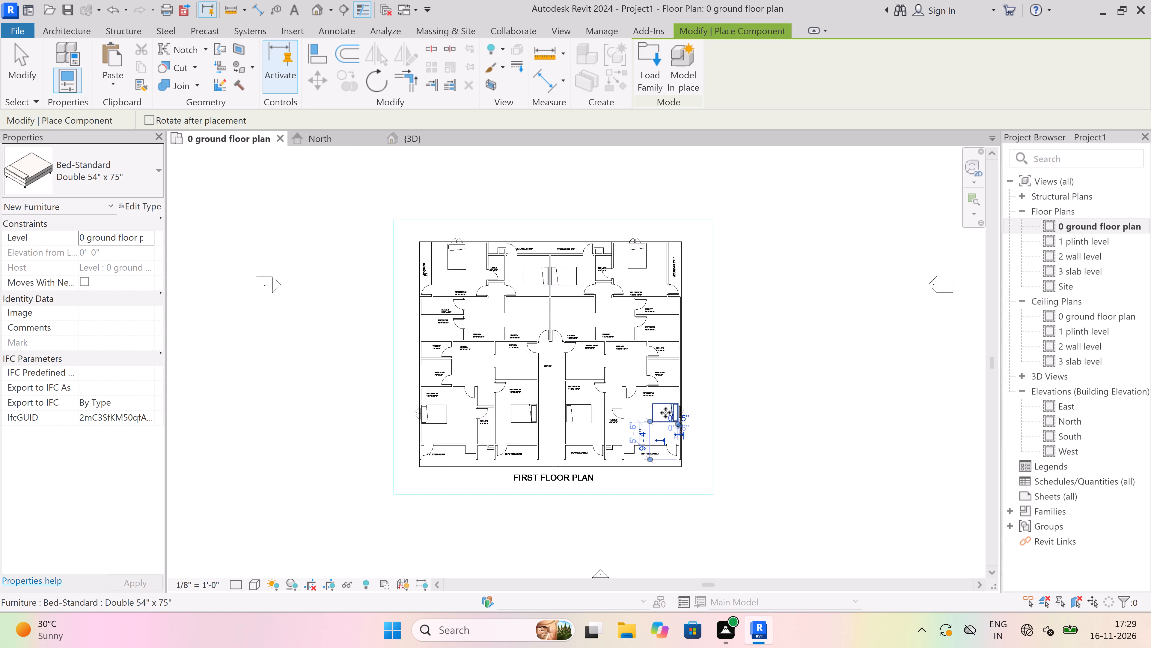
scroll(491, 336, "up", 3)
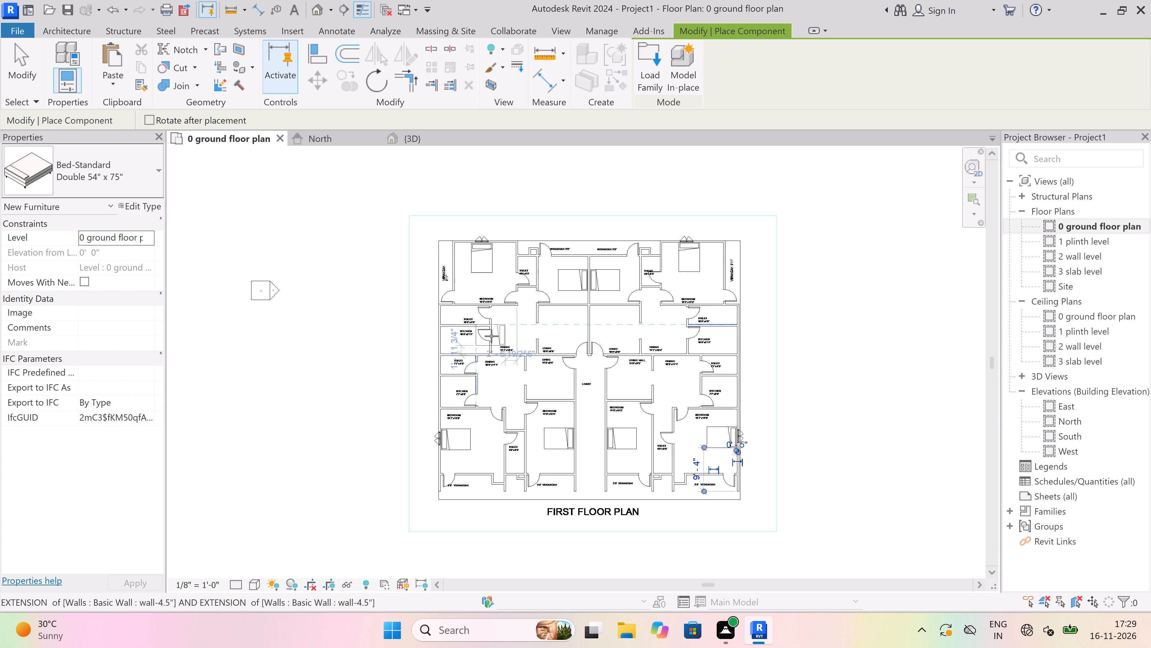
key("Escape")
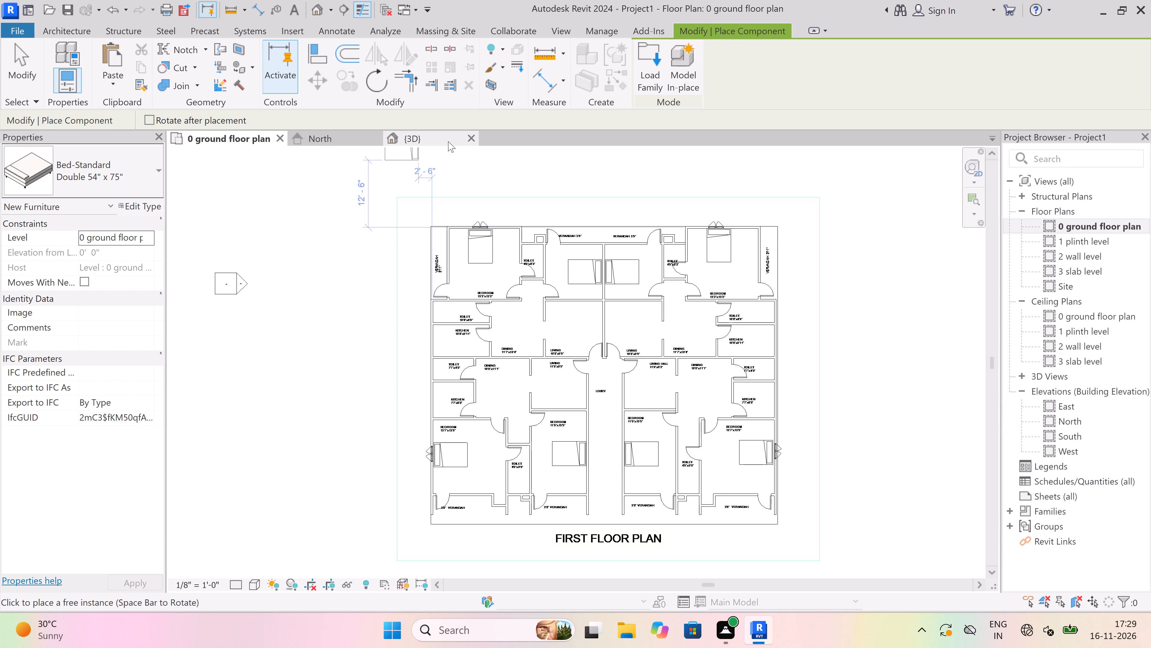
Open the 3D view and set its visual style to Realistic after trying Shaded and Textures.
key("Escape")
left_click(444, 142)
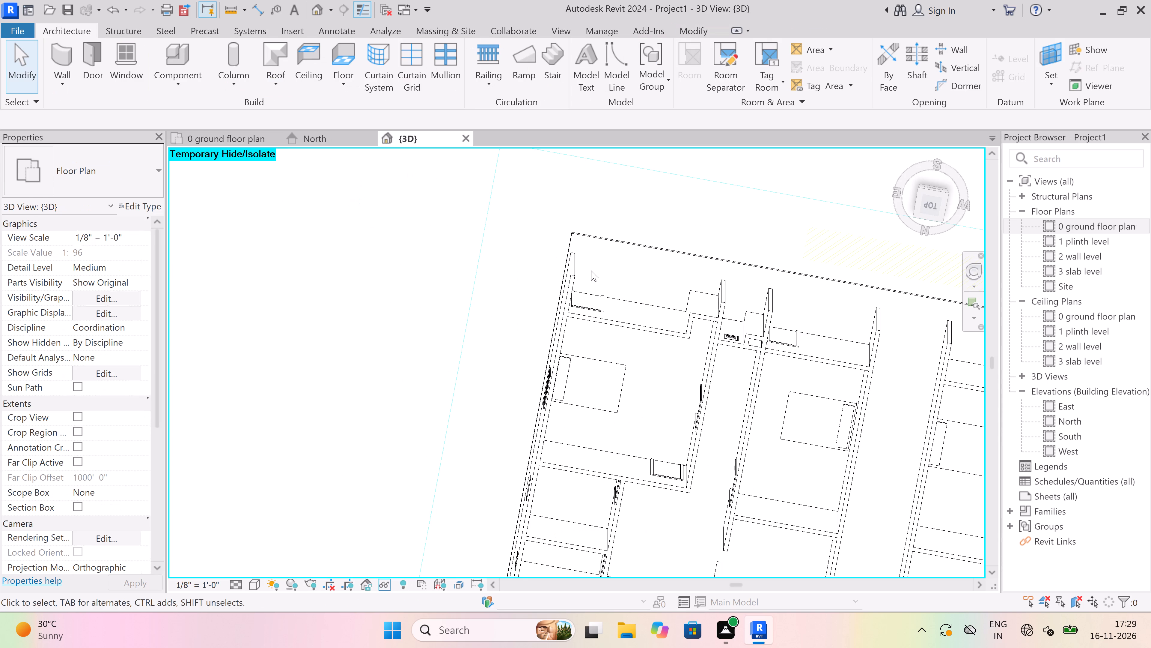
key("Escape")
scroll(588, 302, "down", 8)
scroll(639, 387, "up", 3)
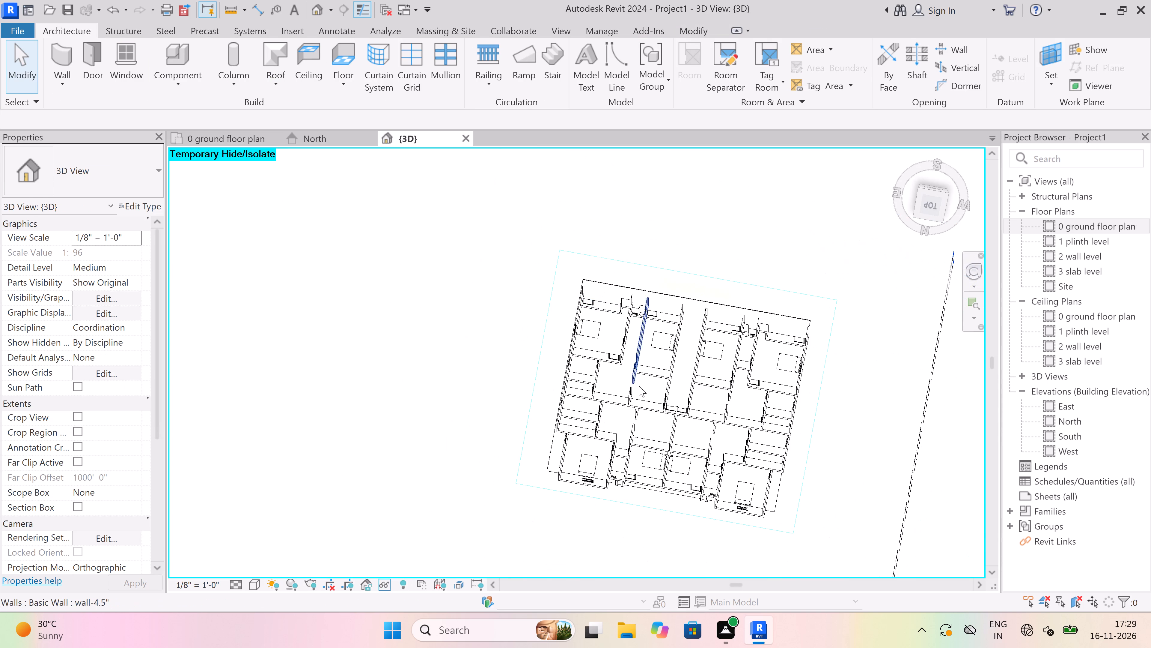
scroll(639, 386, "down", 3)
scroll(631, 440, "up", 4)
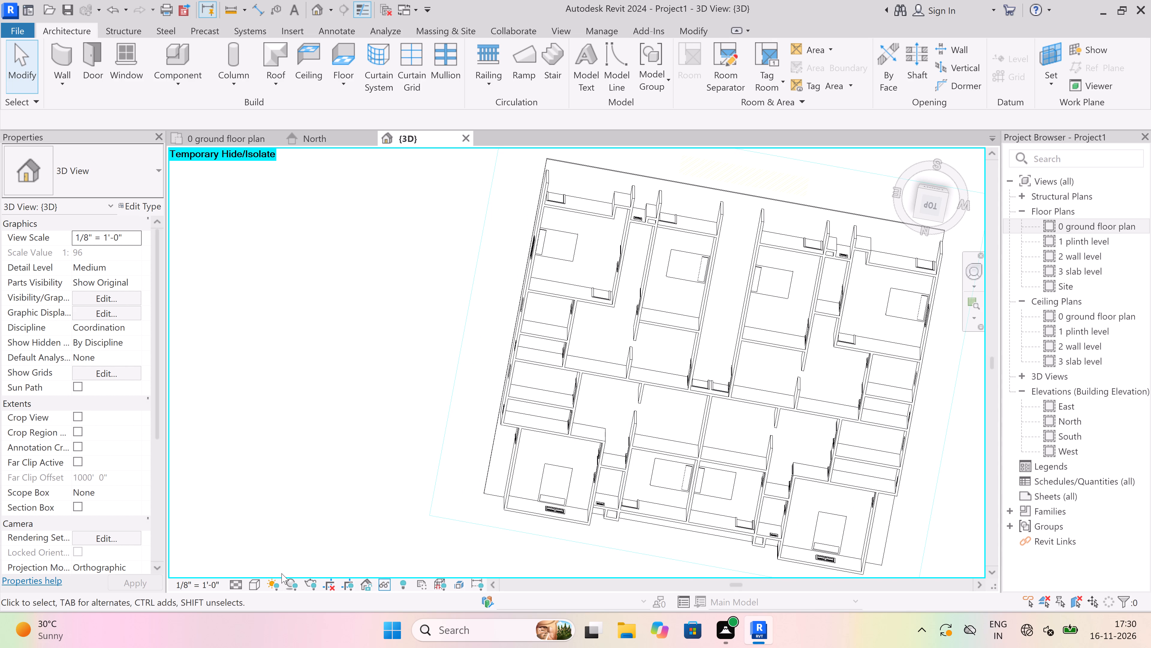
left_click(255, 578)
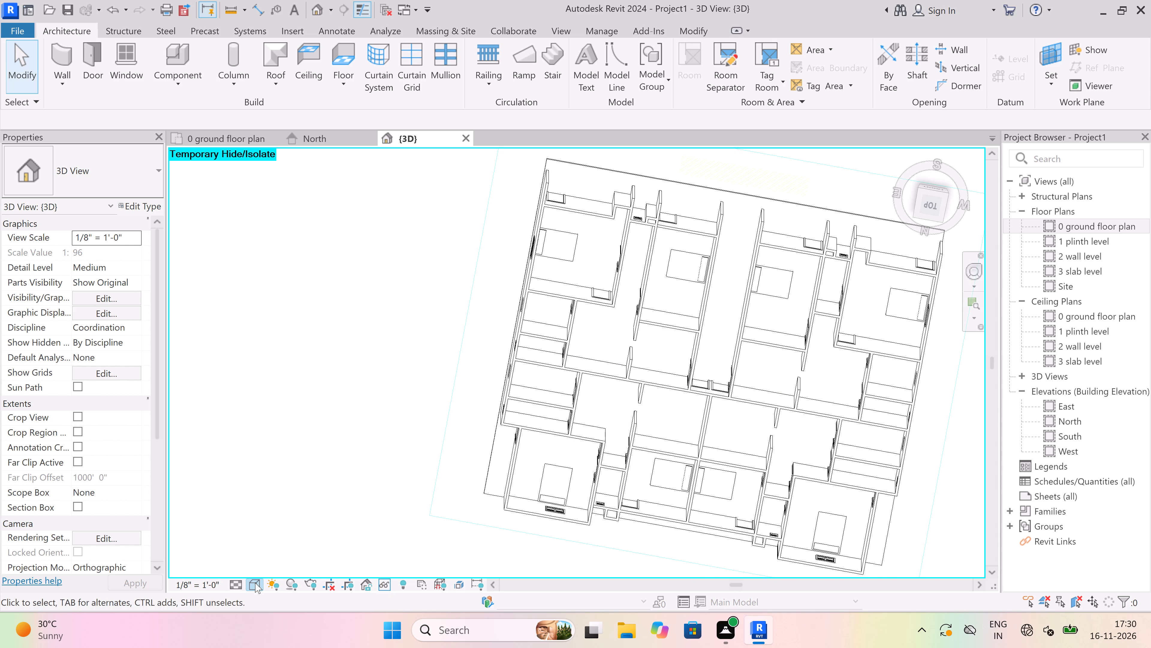
left_click(255, 583)
left_click(289, 533)
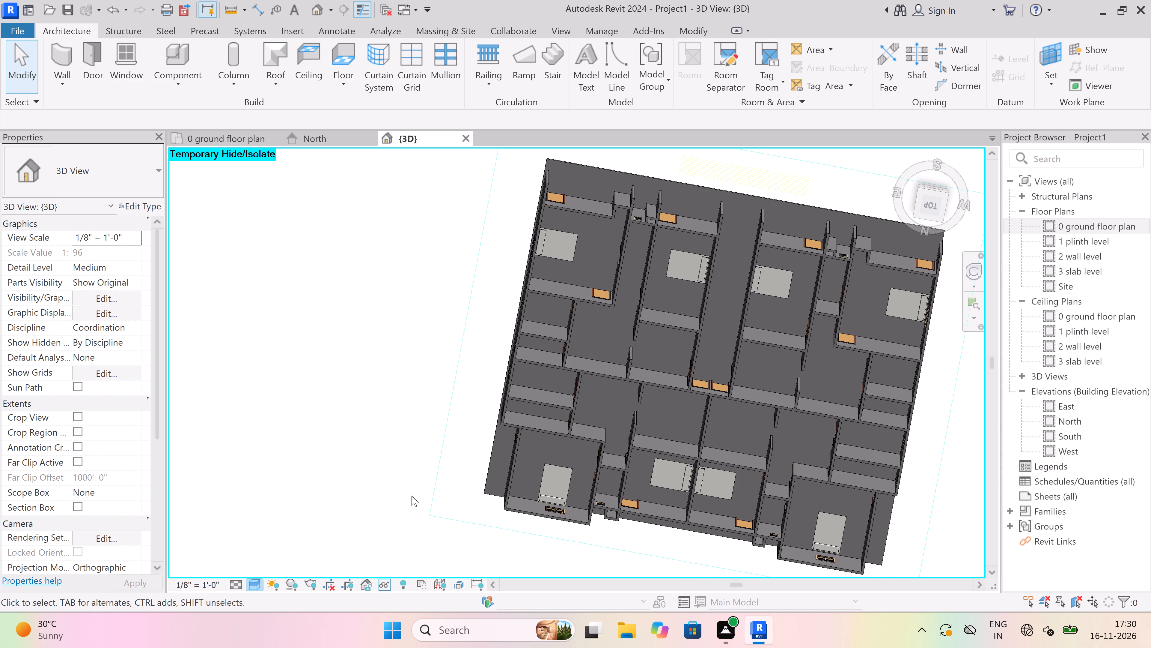
key("Escape")
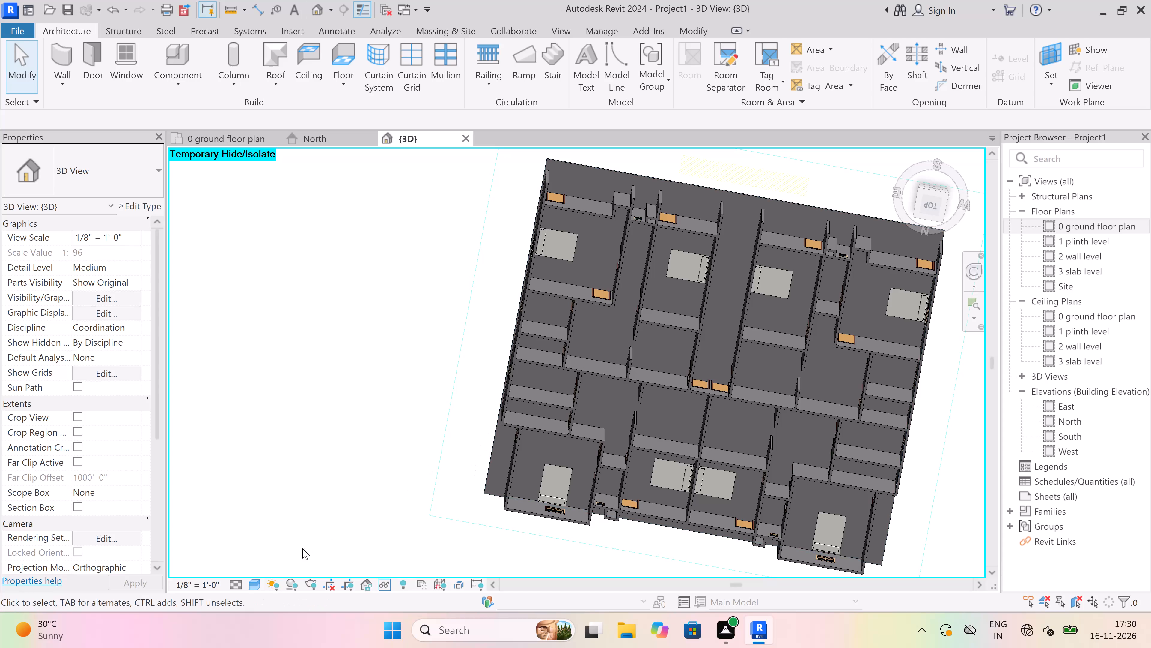
left_click(258, 581)
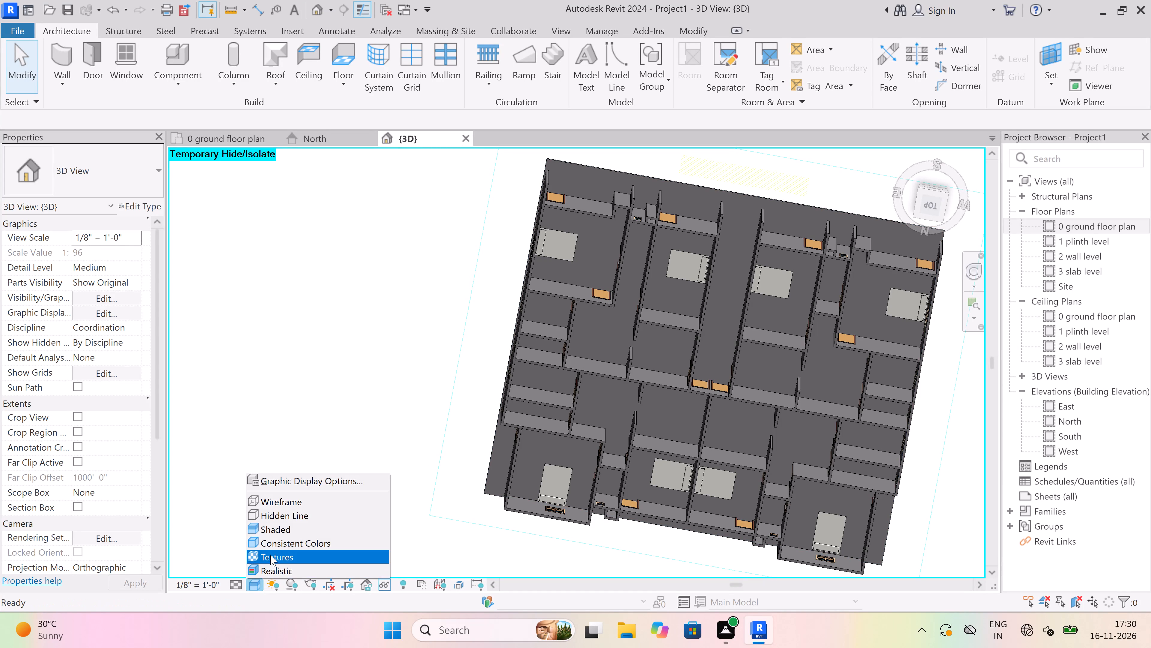
left_click(271, 553)
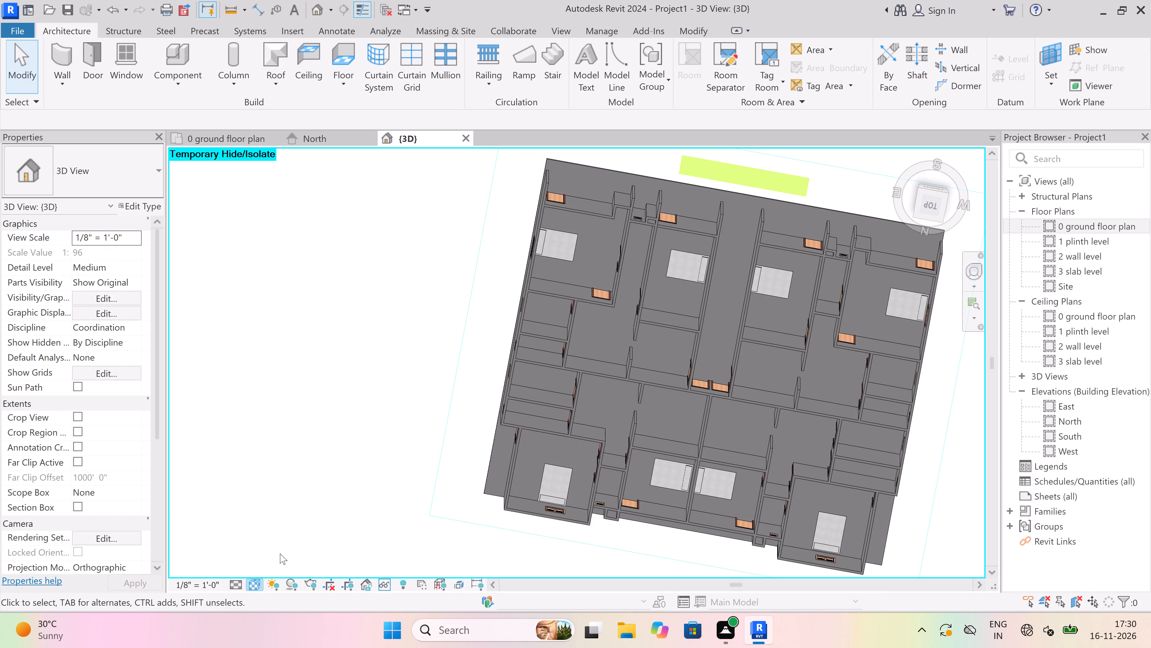
left_click(250, 587)
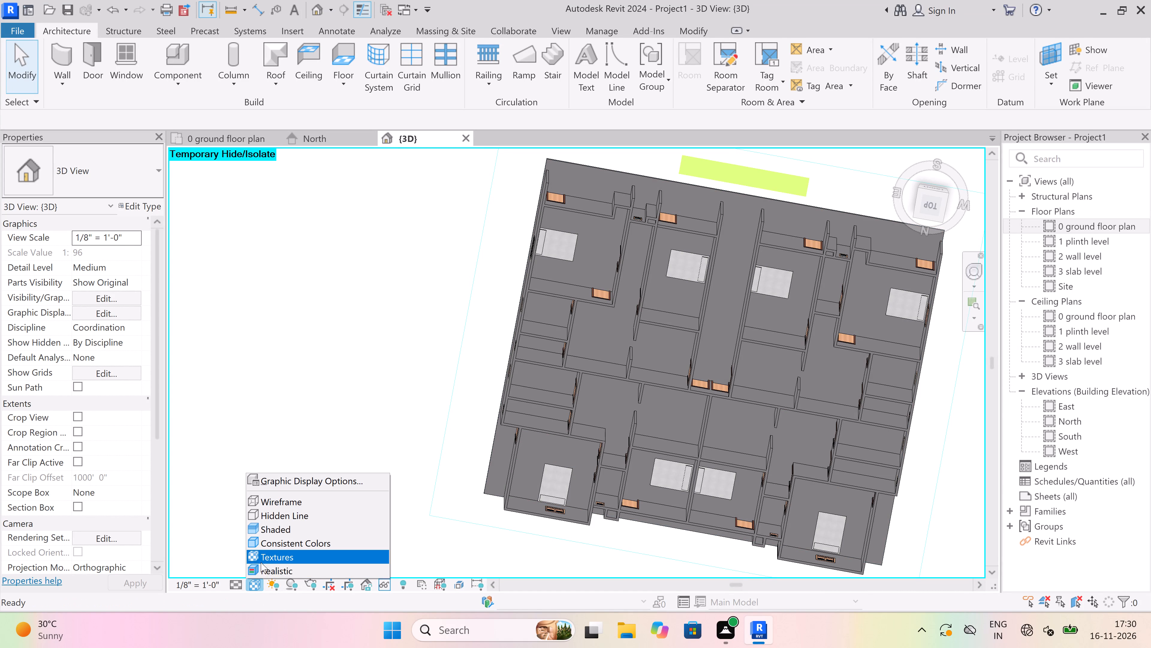
left_click(264, 568)
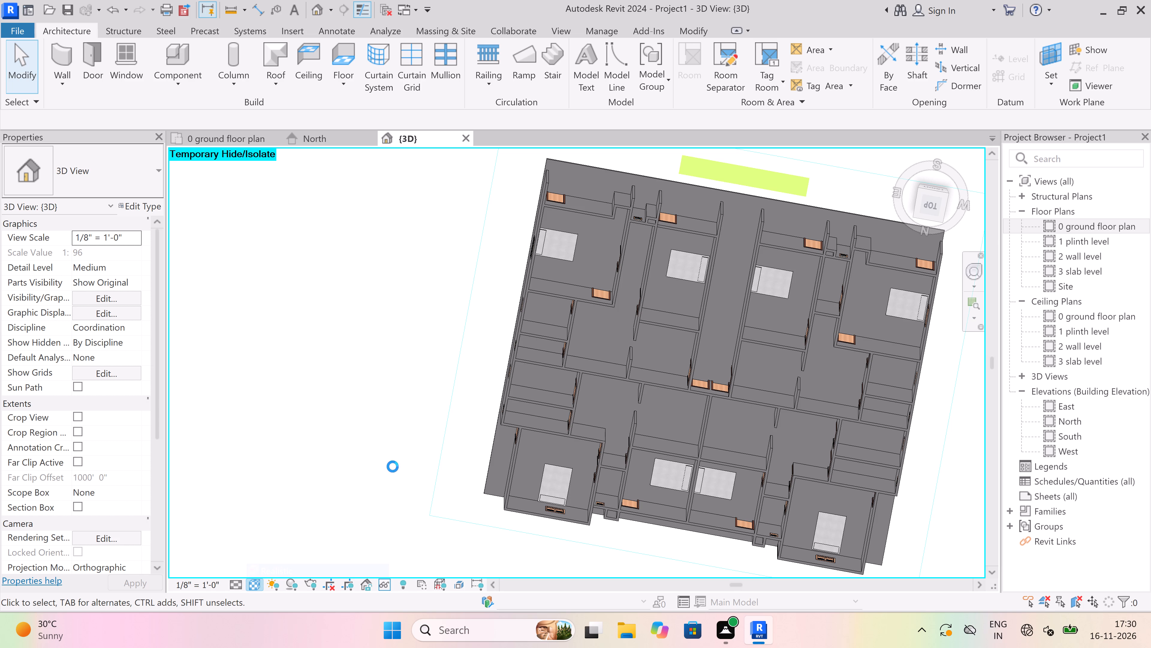
Examine the placed beds inside the bedrooms of the 3D model from above and from oblique angles.
scroll(501, 375, "down", 6)
scroll(586, 402, "up", 5)
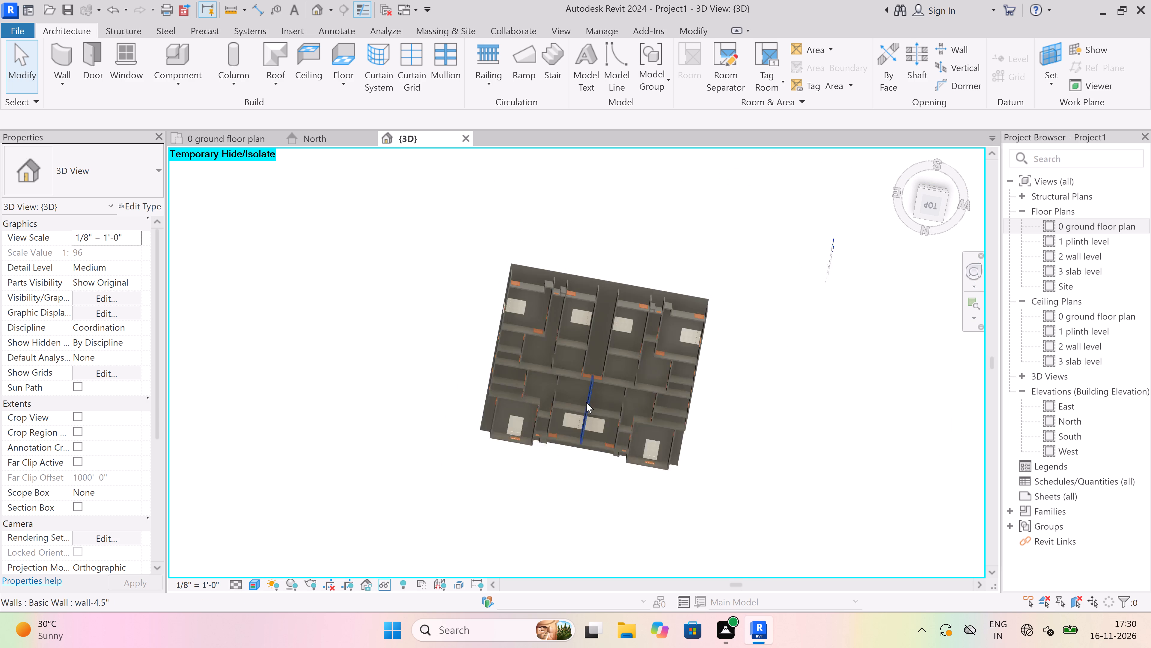
middle_click_drag(573, 436, 599, 426)
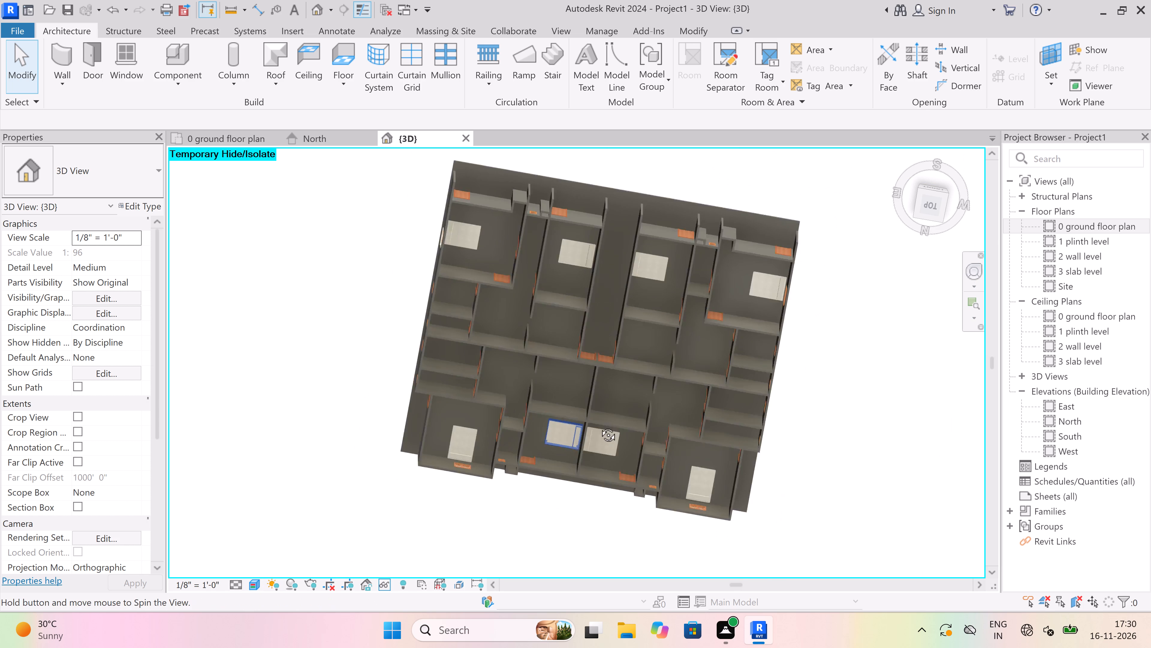
middle_click_drag(599, 426, 602, 252)
scroll(602, 252, "up", 1, "shift")
scroll(394, 426, "down", 1, "shift")
middle_click_drag(395, 426, 516, 300, "shift")
scroll(556, 334, "up", 5)
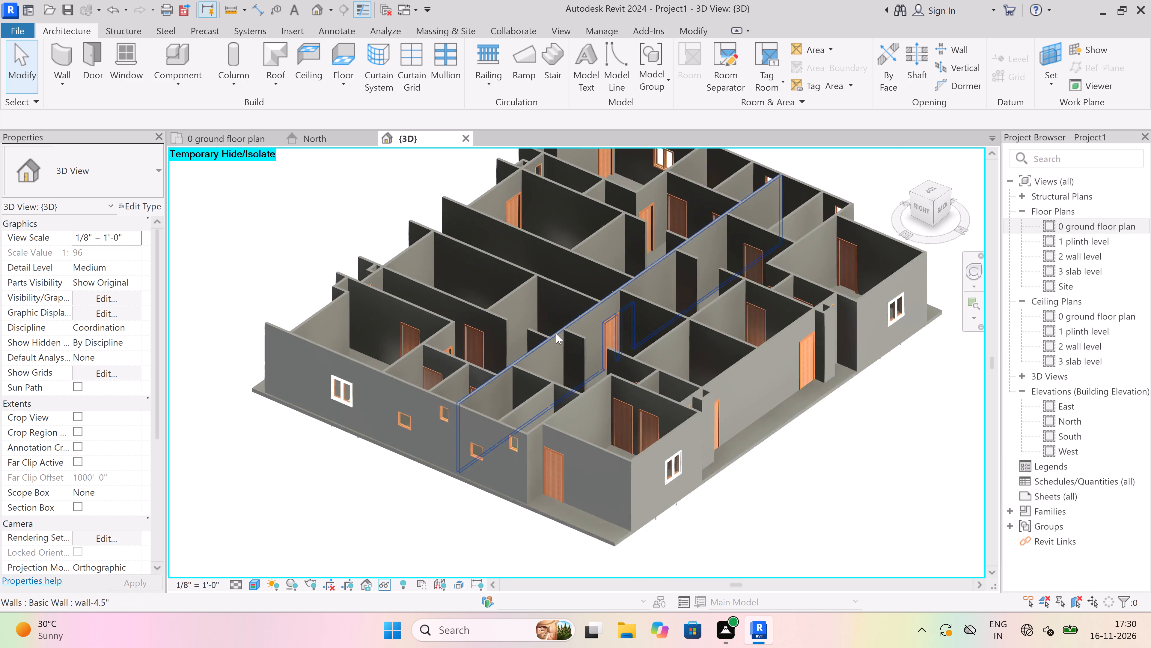
scroll(556, 334, "down", 5)
middle_click_drag(582, 331, 509, 430, "shift")
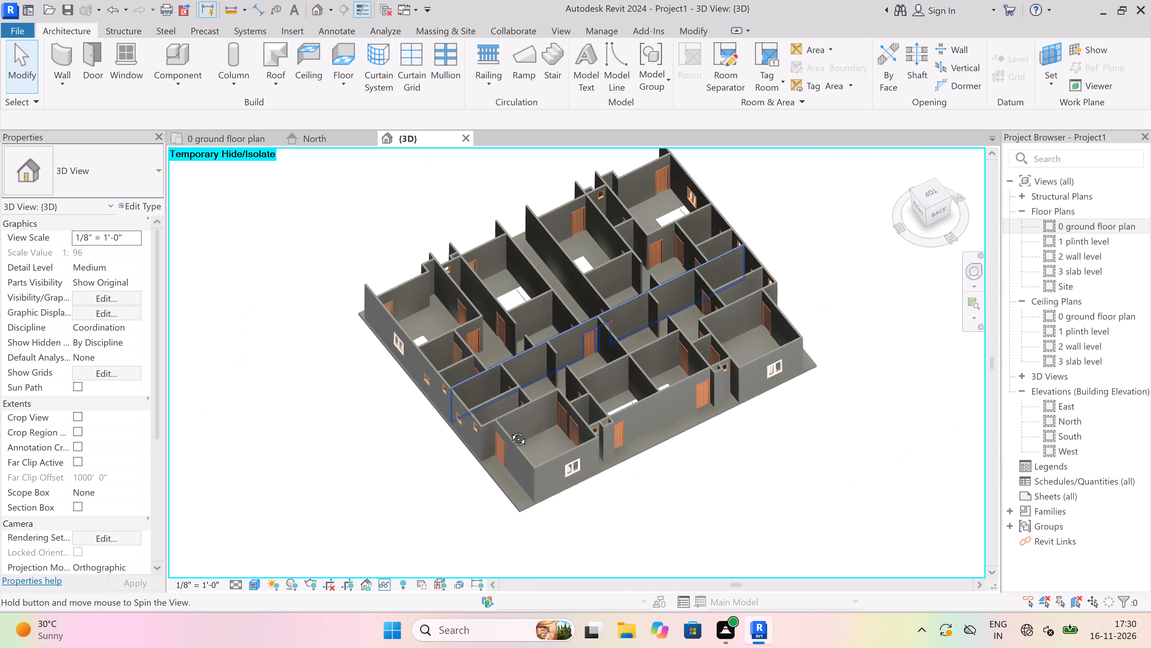
middle_click_drag(509, 430, 494, 447, "shift")
scroll(534, 334, "up", 4)
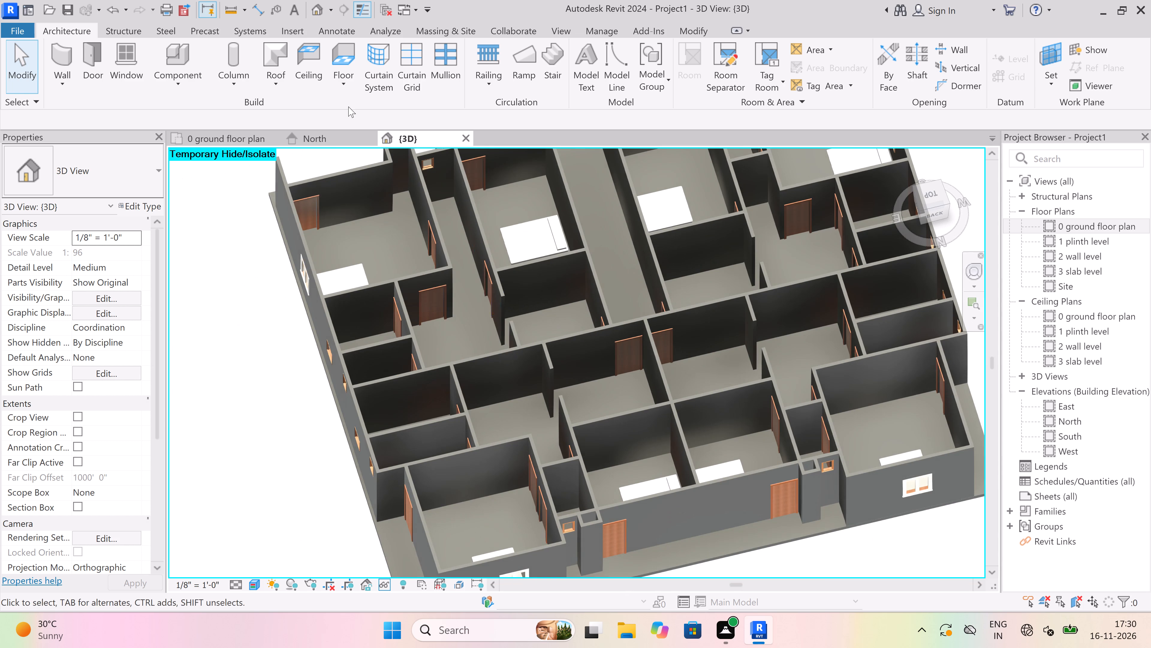
Open the North elevation and examine the height of the beds relative to the plinth floor slab.
left_click(337, 134)
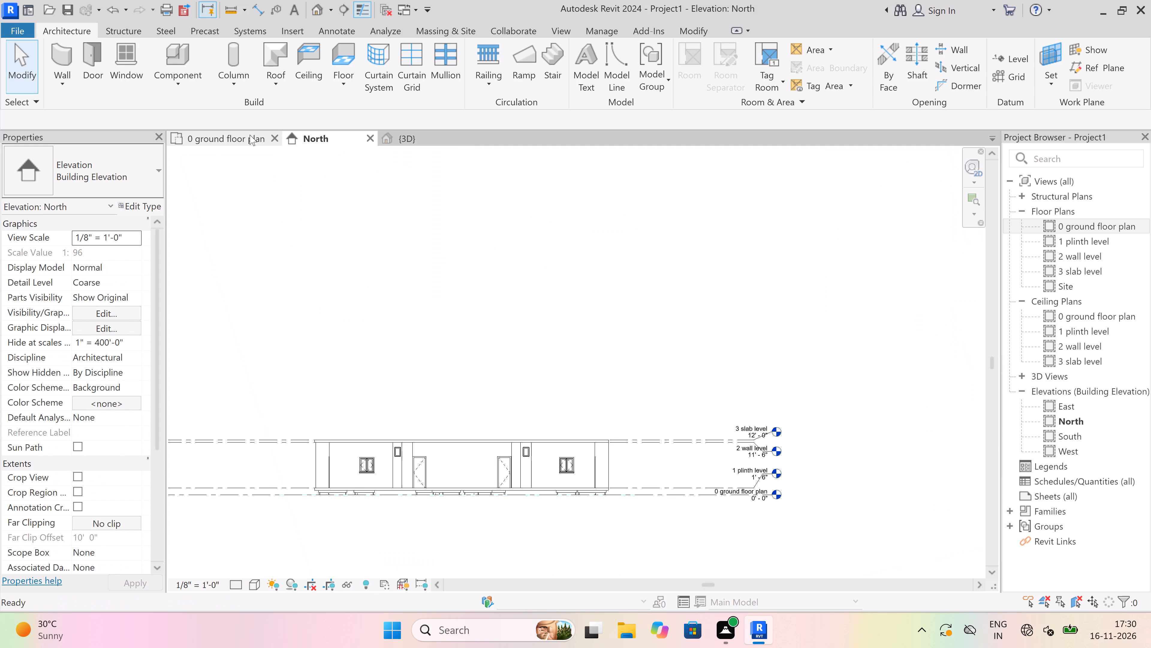
scroll(390, 476, "up", 4)
scroll(335, 518, "up", 4)
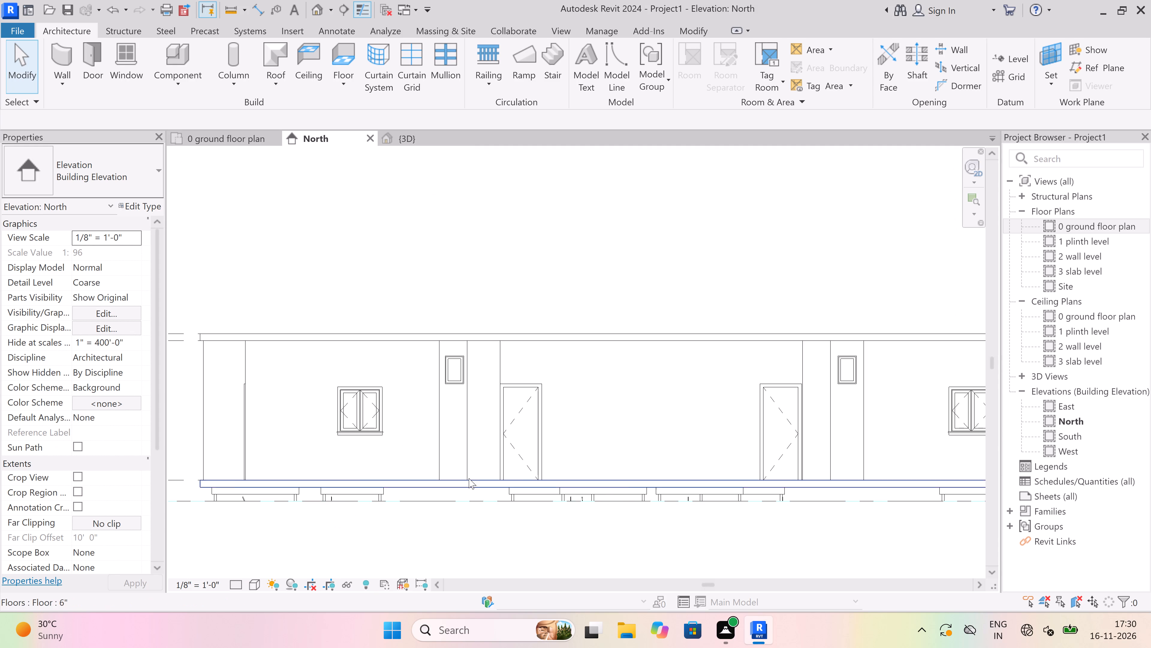
scroll(477, 477, "down", 5)
scroll(335, 523, "up", 7)
scroll(373, 468, "up", 5)
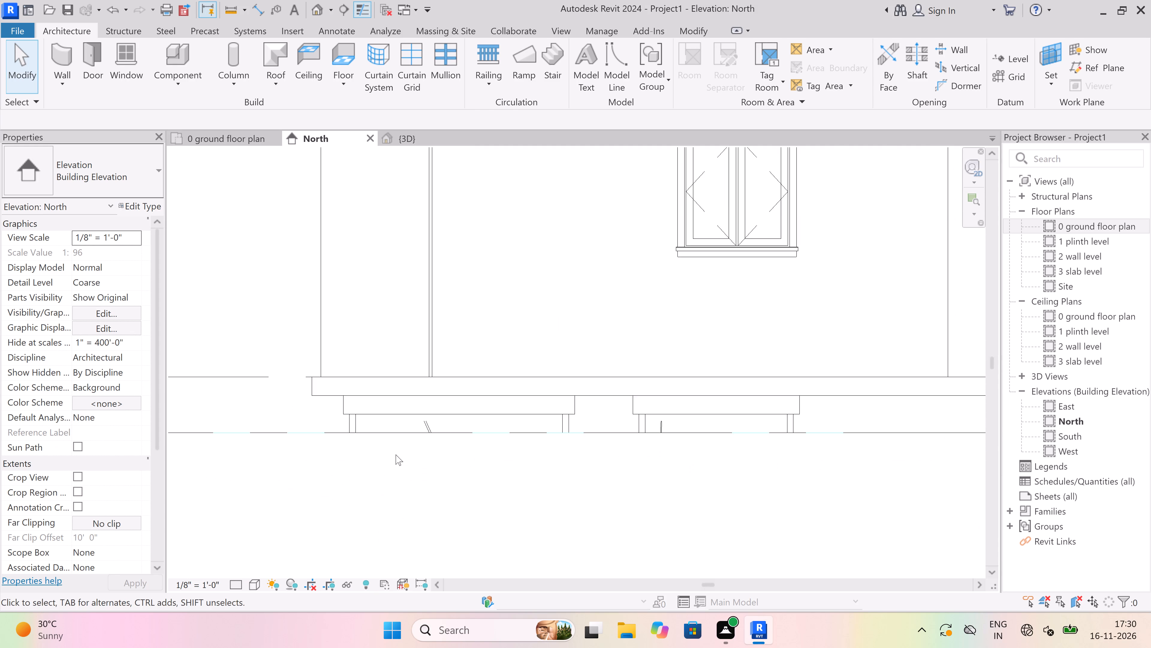
scroll(414, 446, "up", 4)
scroll(419, 442, "down", 9)
scroll(358, 321, "down", 5)
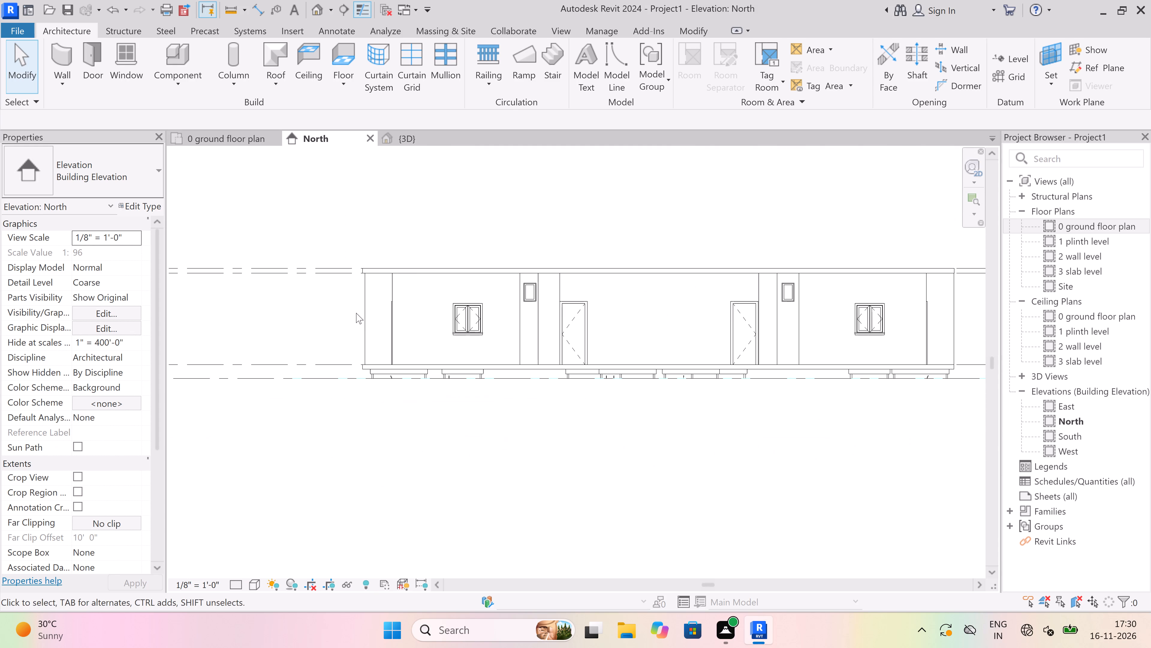
Return to the 3D view and set the level of the double bed in the southeast corner bedroom to 1 plinth level.
left_click(424, 142)
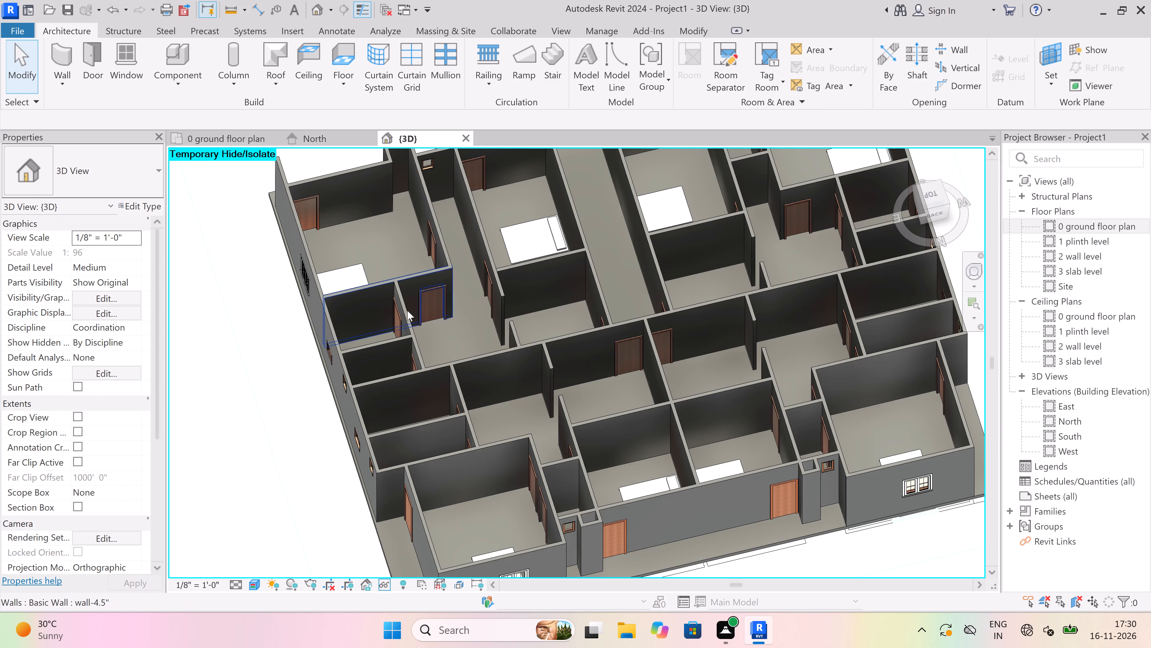
scroll(403, 315, "down", 4)
middle_click_drag(432, 269, 379, 359)
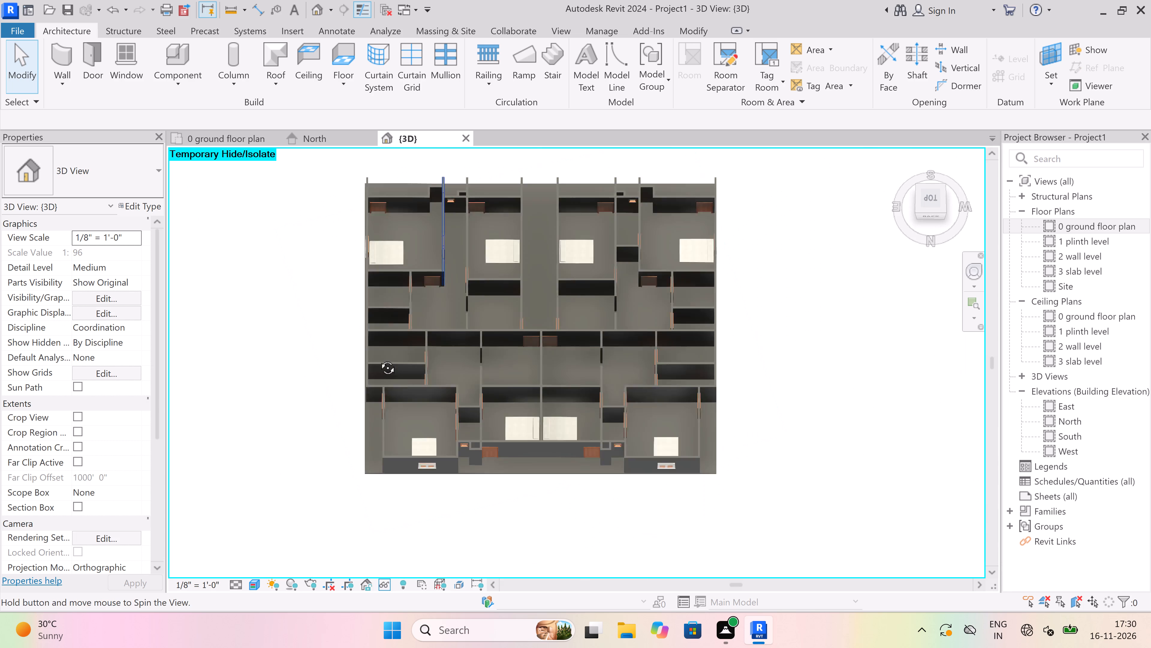
middle_click_drag(379, 359, 377, 354)
scroll(420, 209, "up", 14)
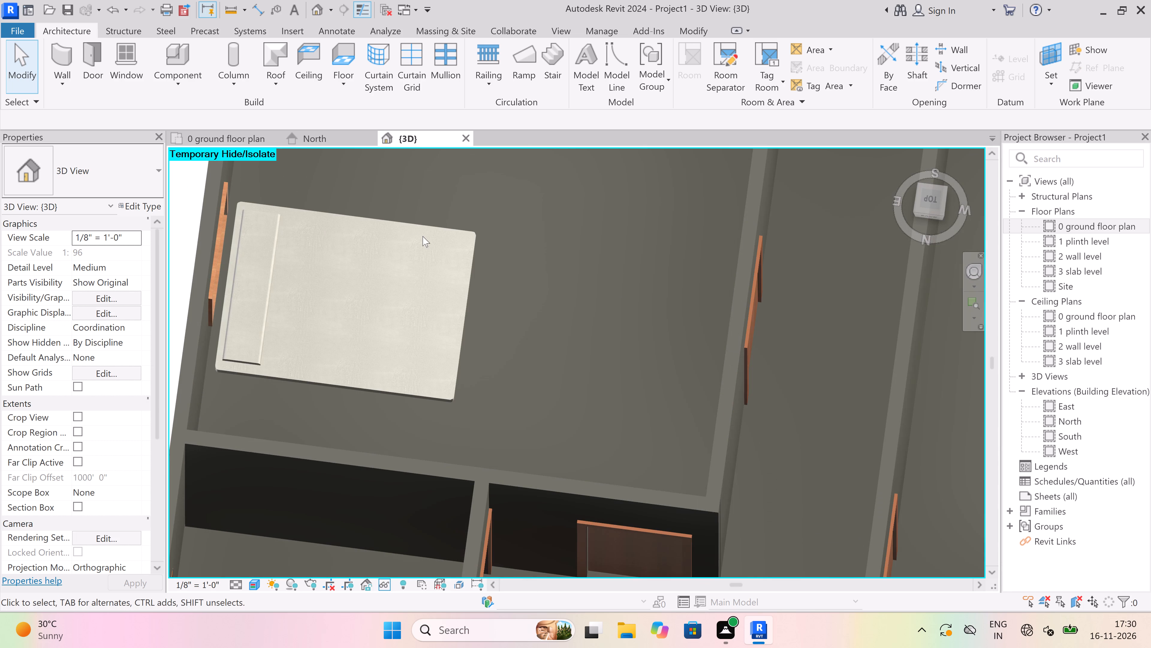
left_click(467, 307)
left_click(466, 306)
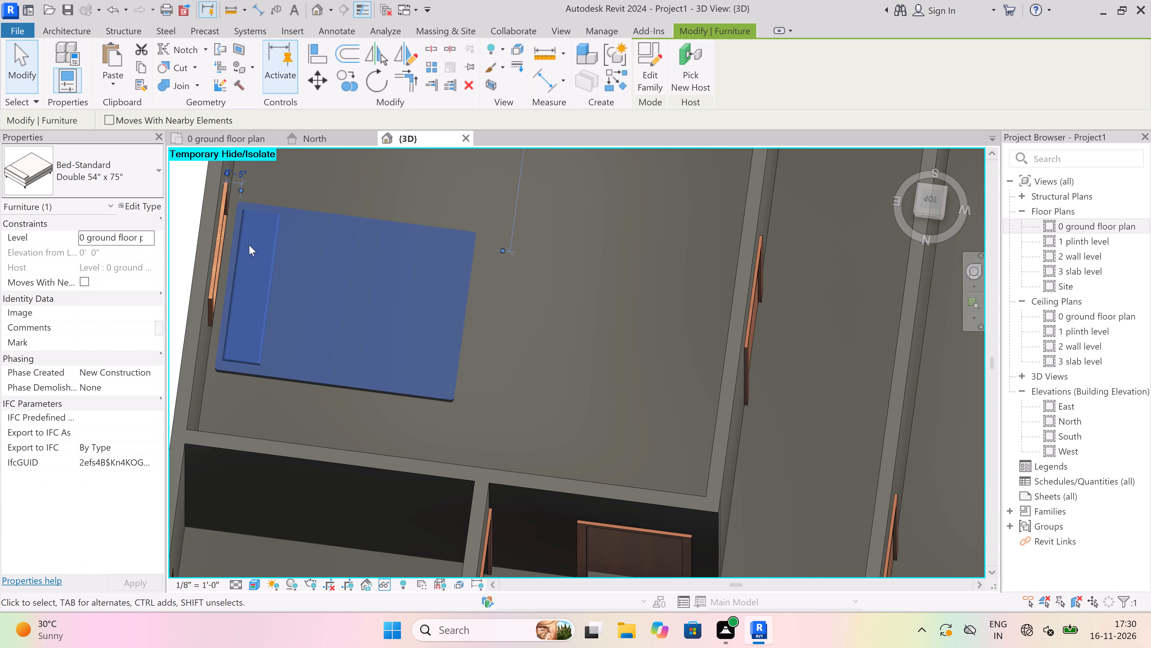
left_click(149, 235)
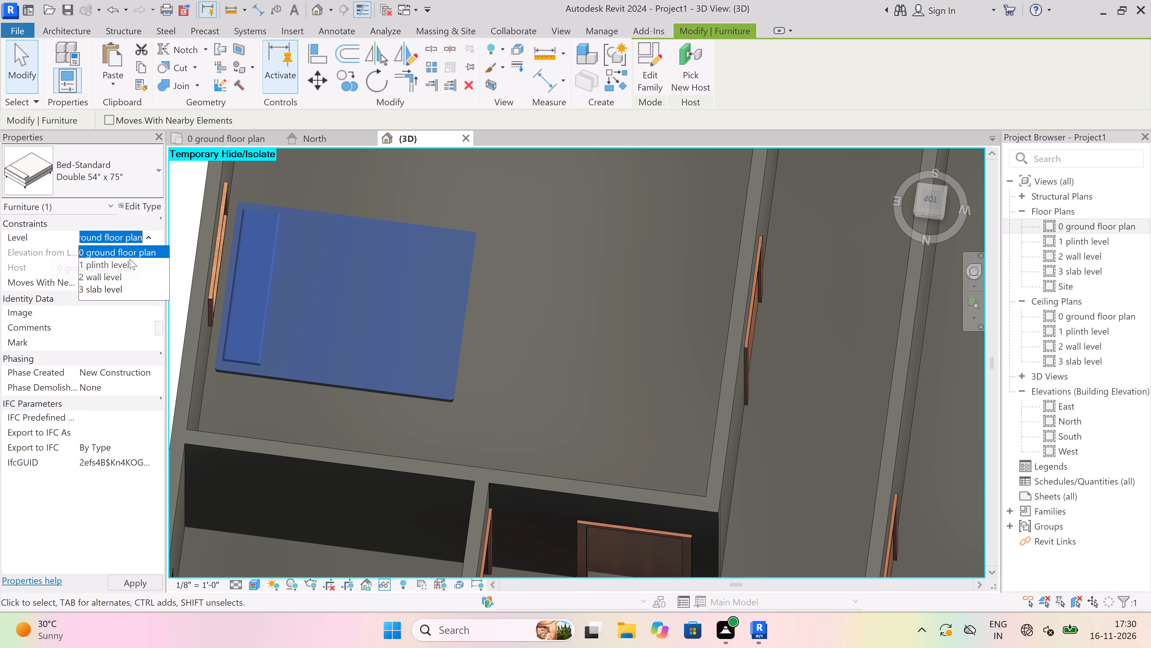
left_click(129, 262)
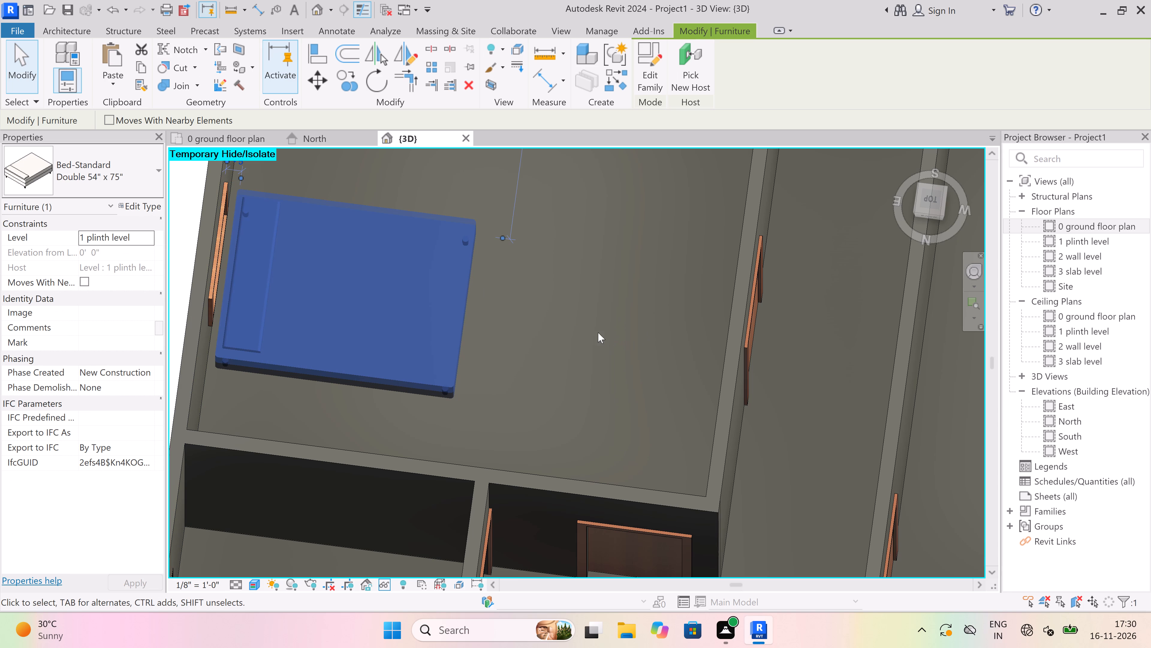
key("Escape")
Set the level of the double bed in the adjacent 11'0"x15'5" bedroom, east of the lobby, to 1 plinth level.
scroll(520, 327, "down", 8)
scroll(654, 340, "up", 4)
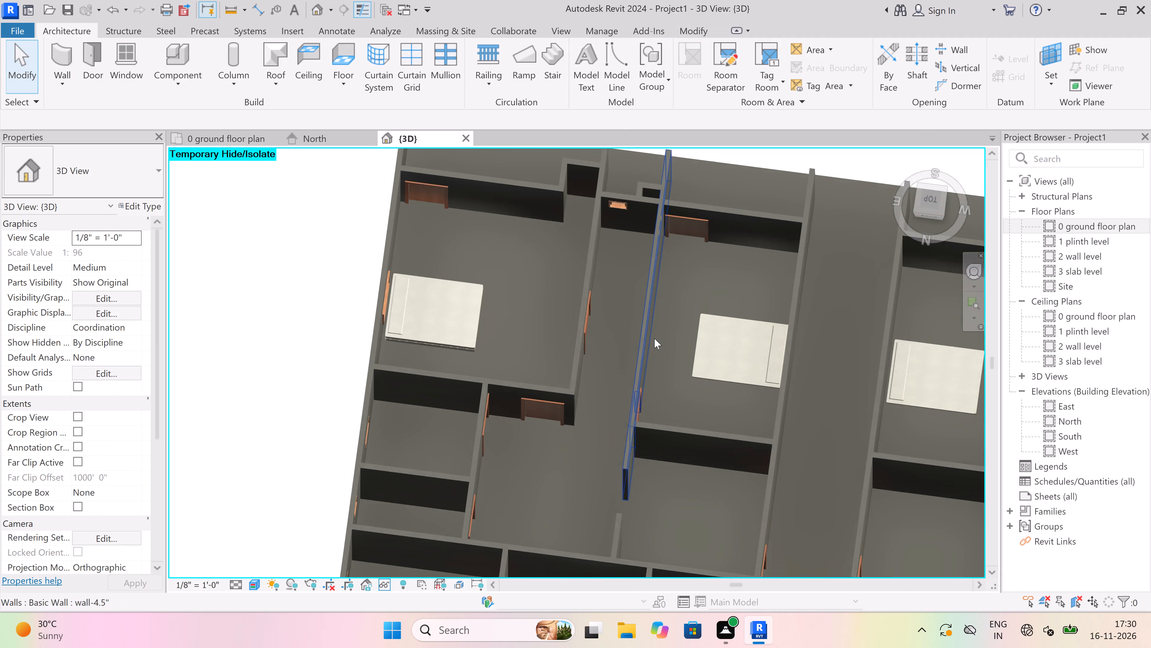
scroll(769, 400, "up", 3)
left_click(767, 400)
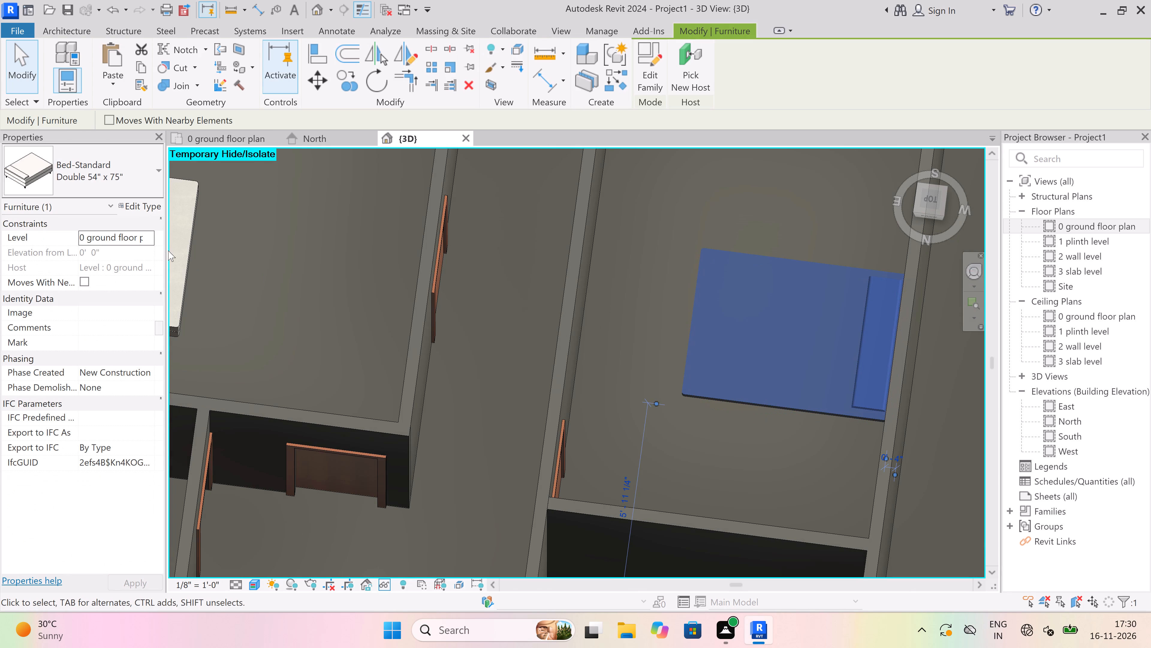
left_click(143, 240)
left_click(129, 264)
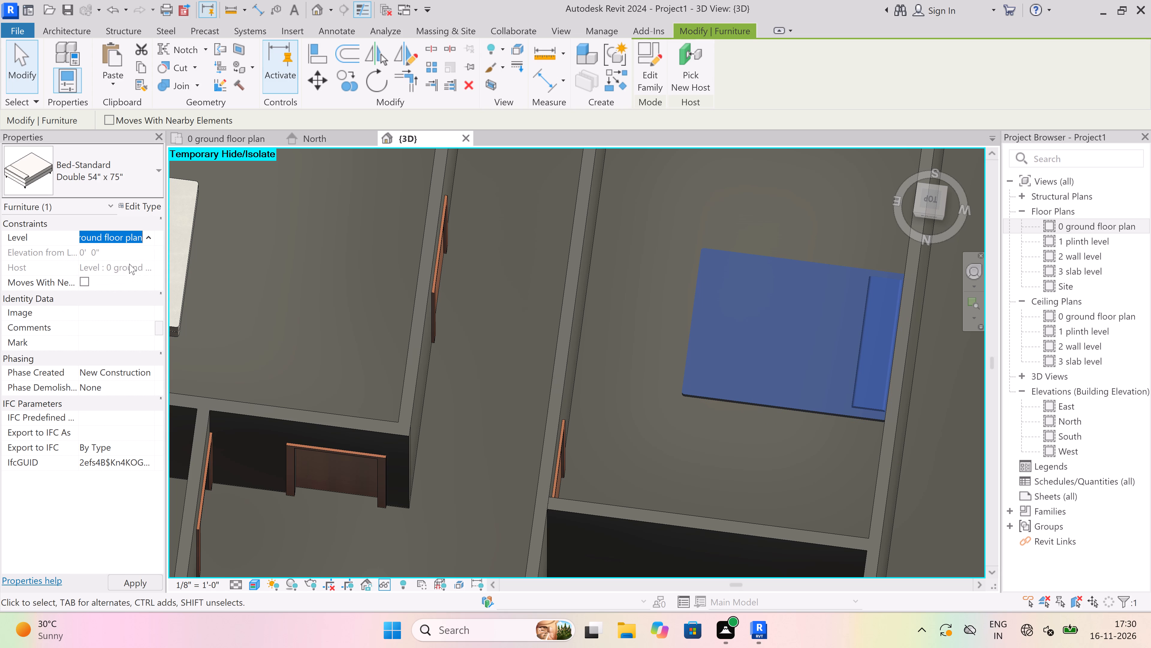
key("Escape")
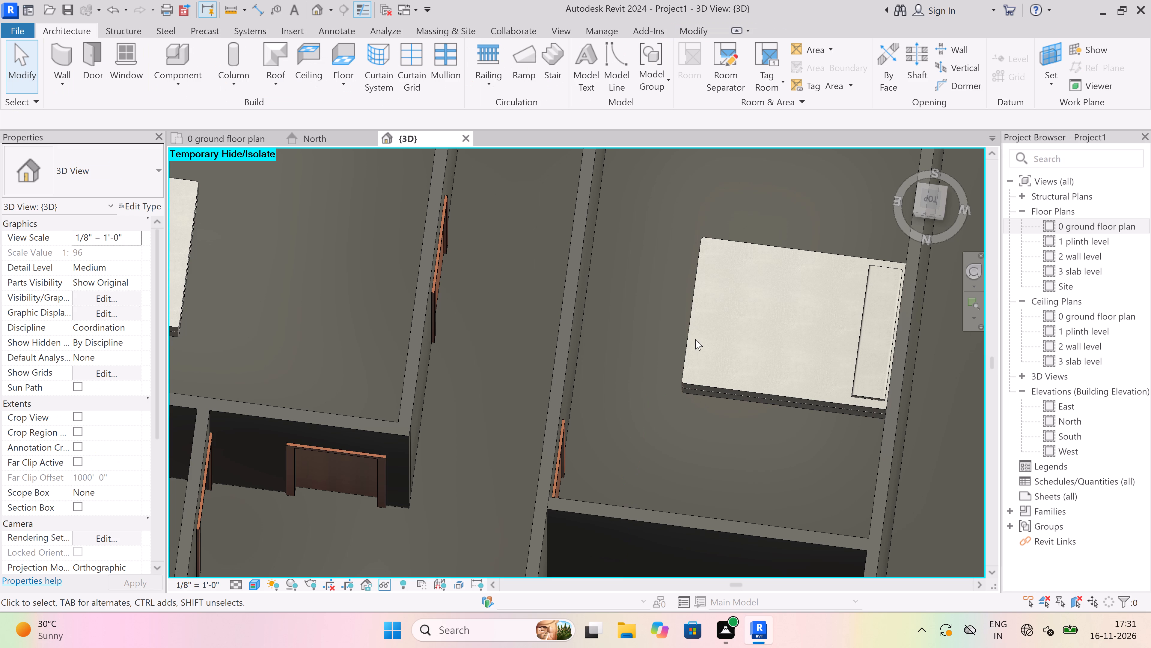
Set the level of the double bed in the 11'0"x15'5" bedroom across the lobby, on its west side, to 1 plinth level.
scroll(674, 360, "down", 9)
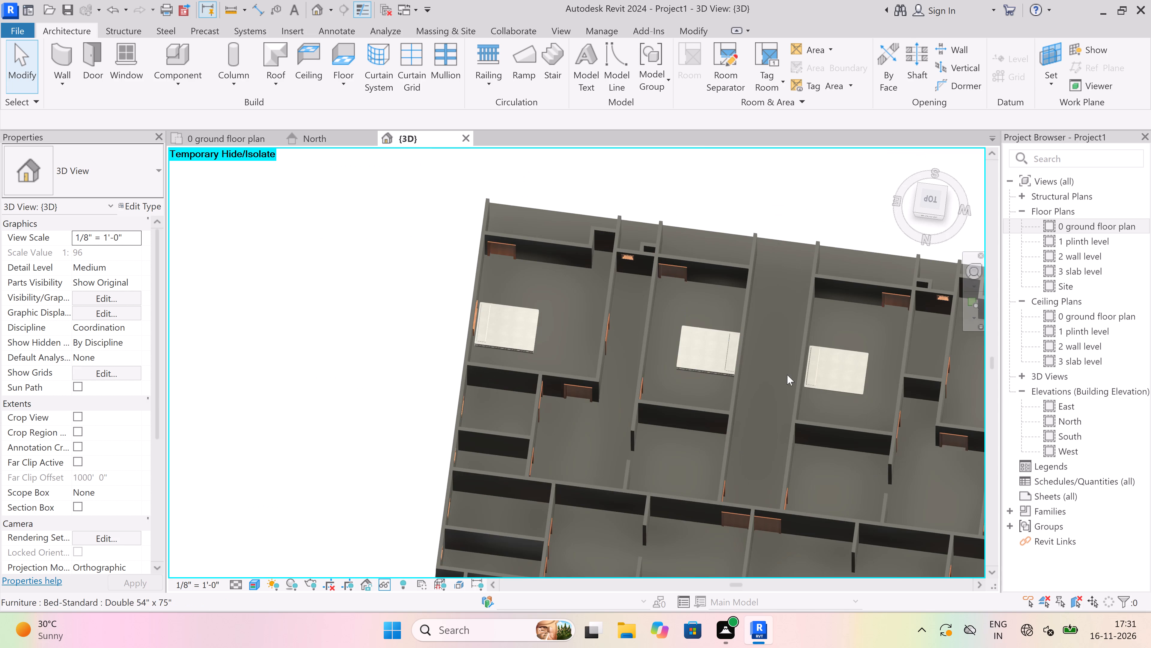
scroll(813, 376, "up", 6)
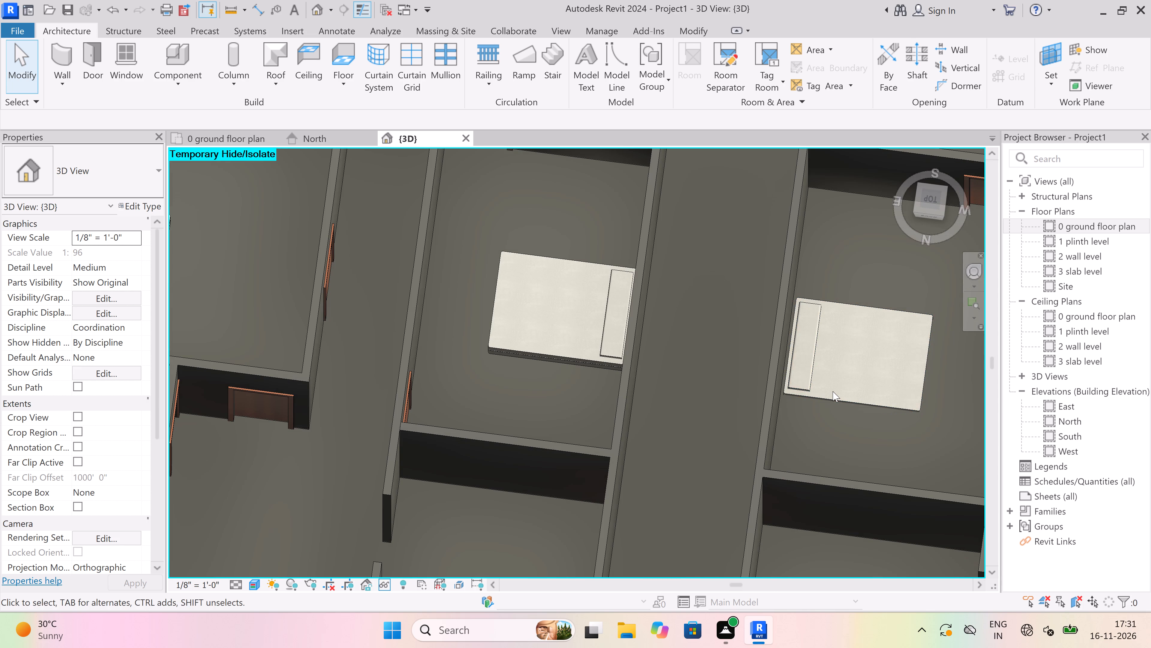
left_click(833, 391)
left_click(832, 395)
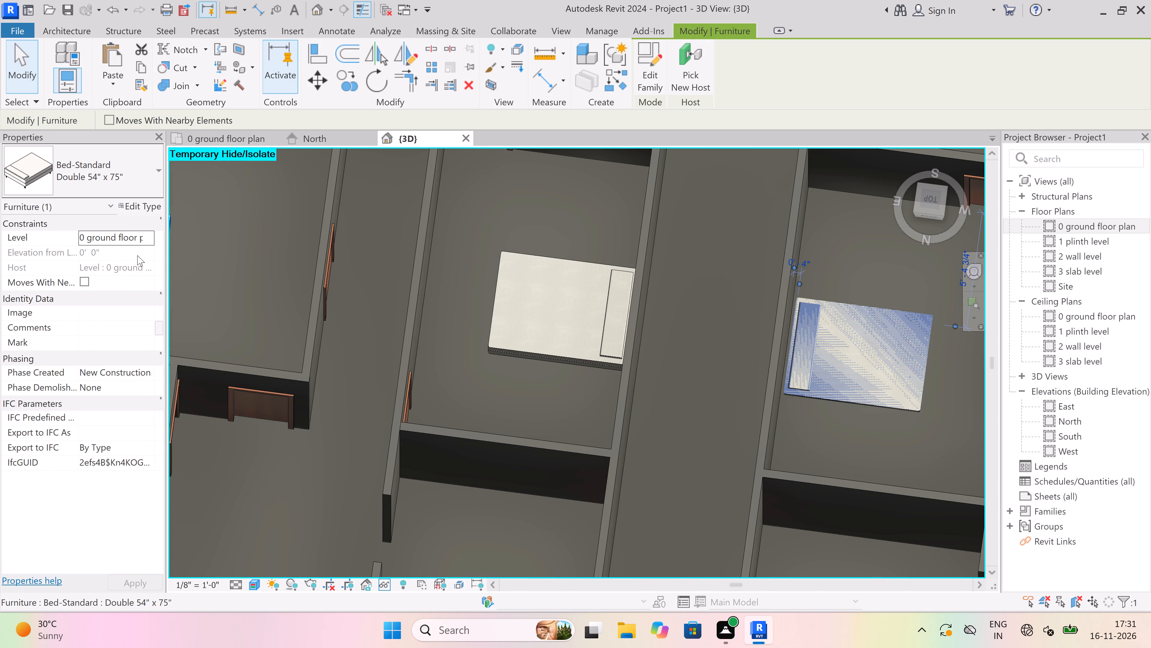
left_click(149, 242)
left_click(140, 266)
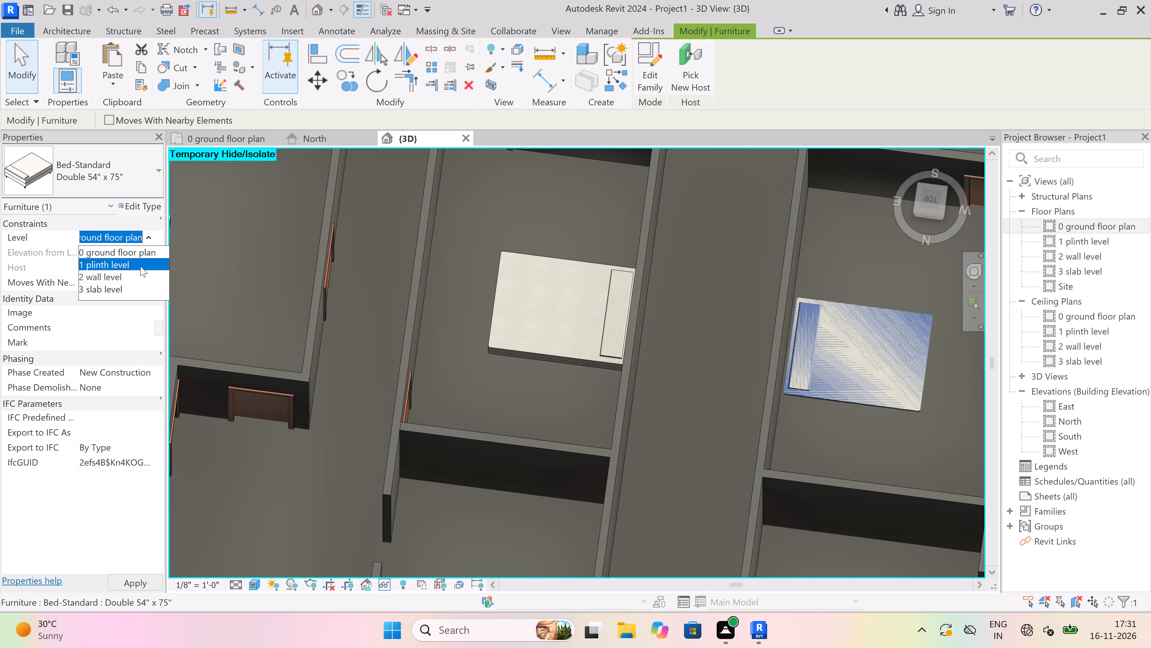
key("Escape")
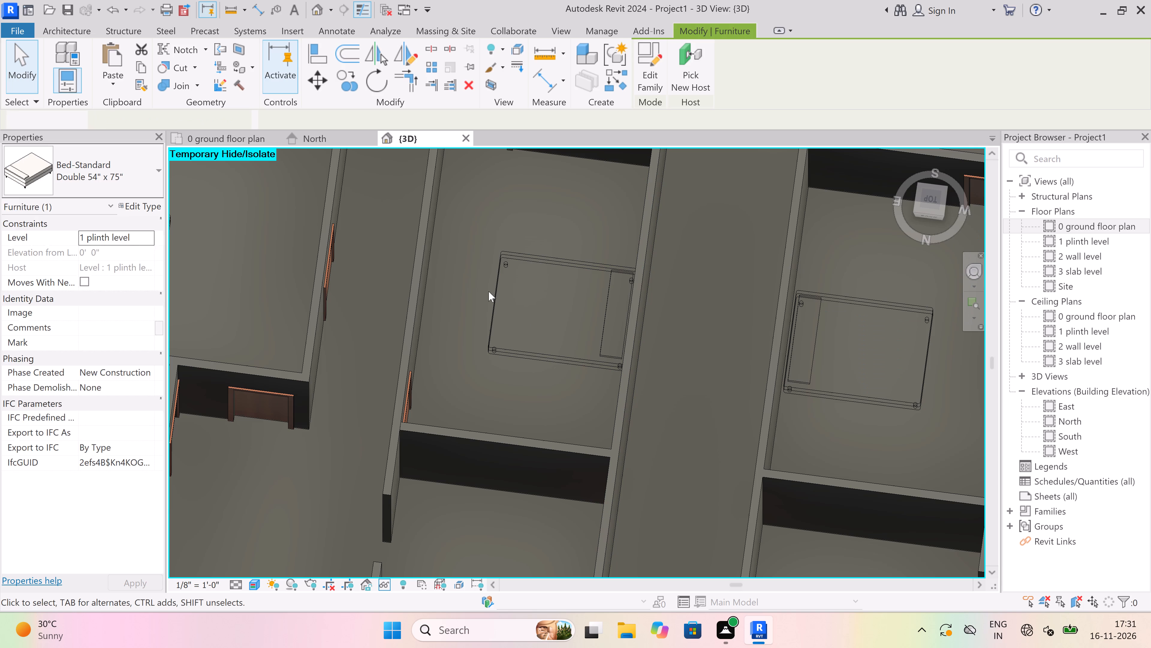
scroll(531, 358, "down", 8)
scroll(477, 341, "up", 3)
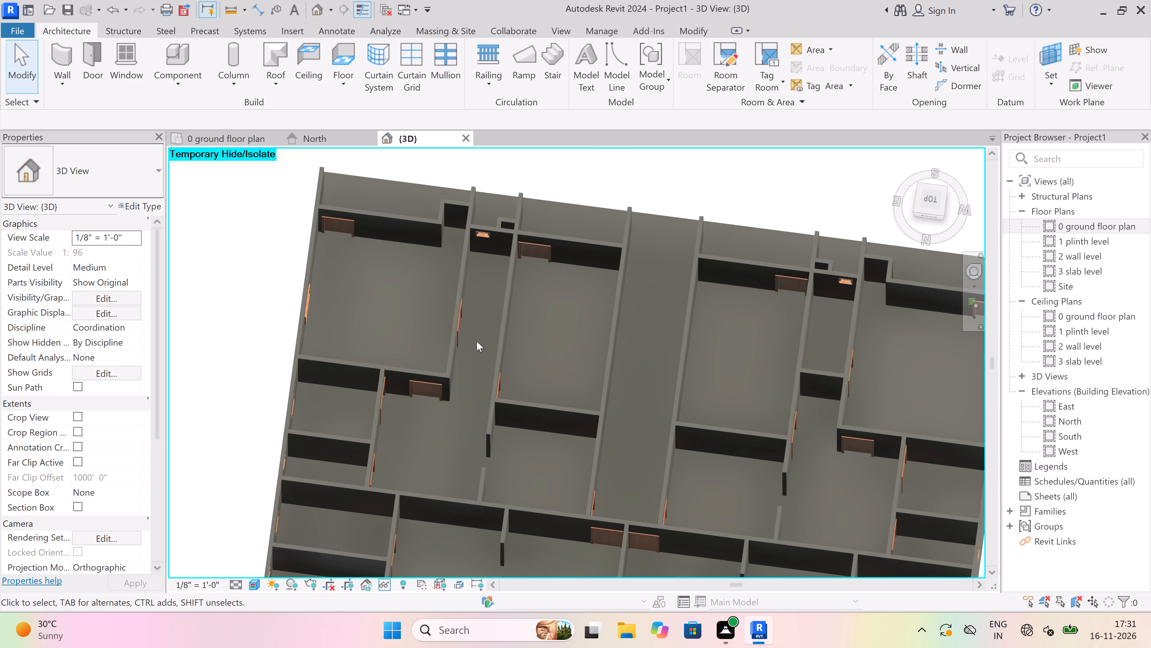
Change the visual style of the 3D view to Shaded.
scroll(368, 310, "up", 2)
scroll(368, 310, "down", 7)
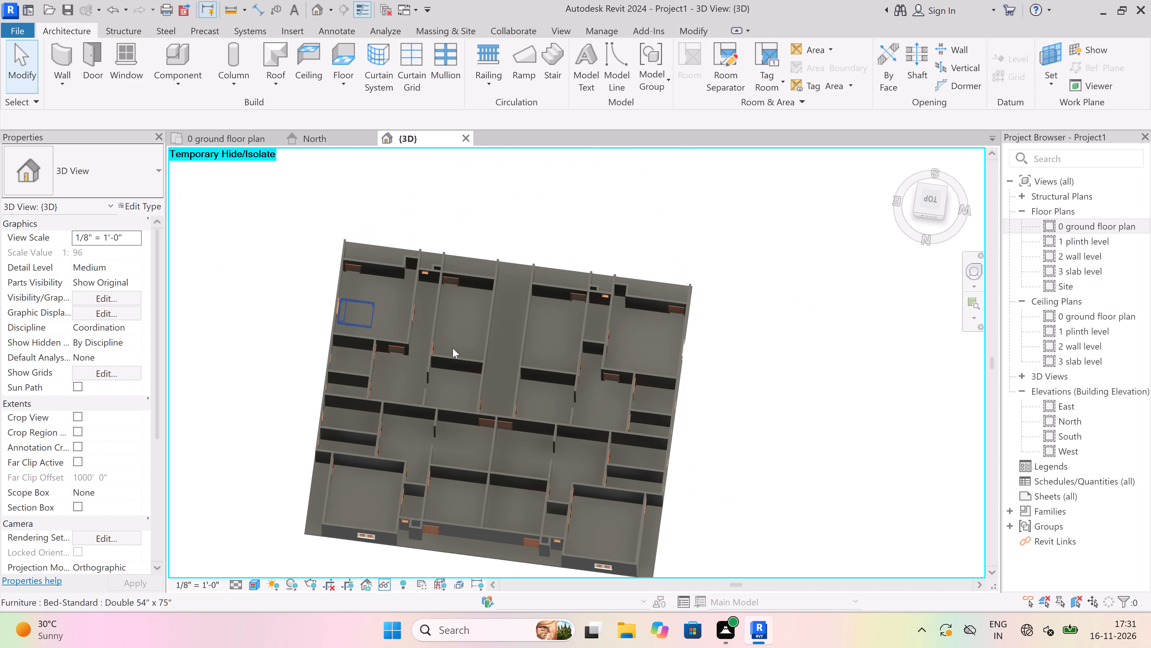
scroll(702, 338, "up", 2)
scroll(620, 358, "up", 3)
scroll(697, 366, "up", 4)
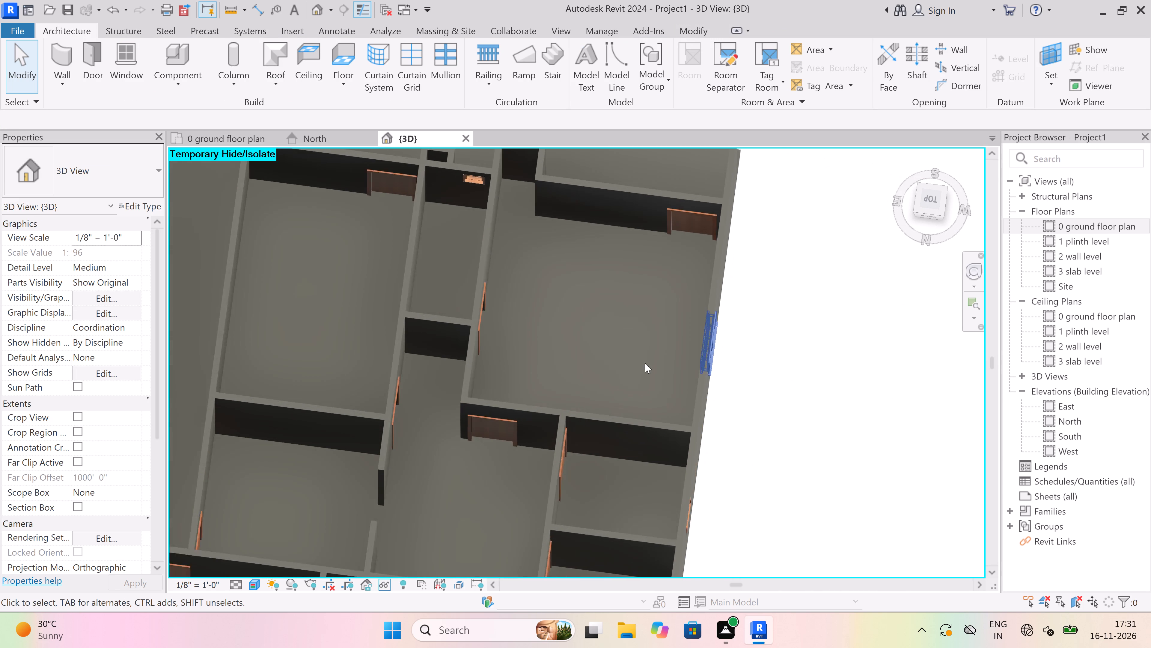
scroll(641, 367, "up", 3)
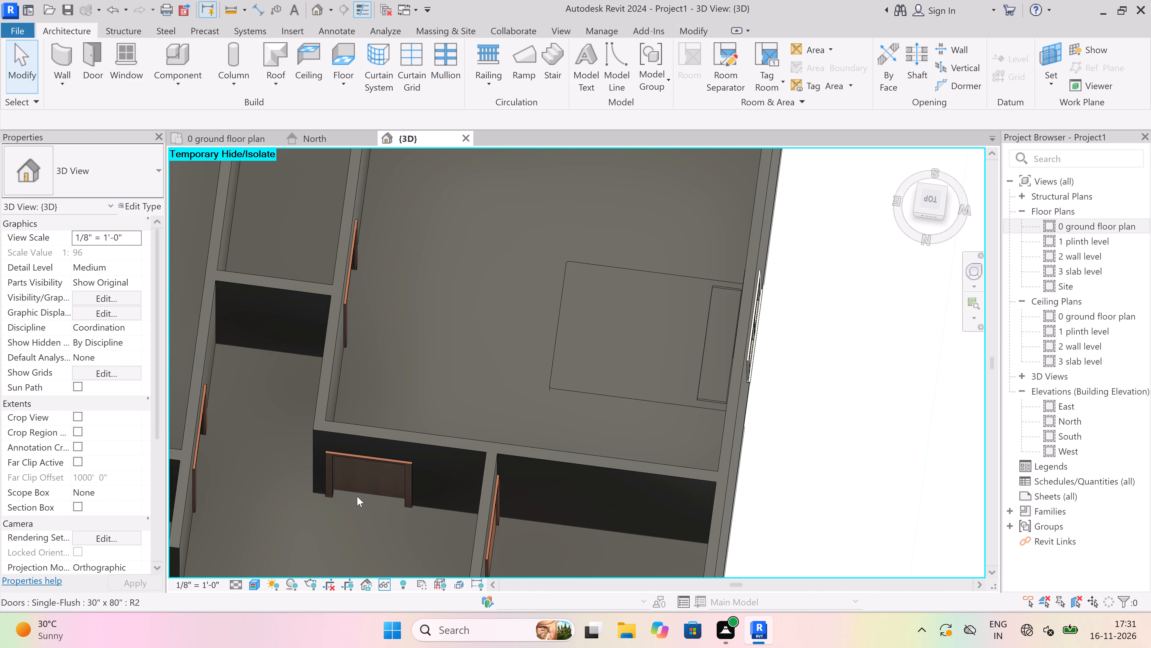
left_click(253, 580)
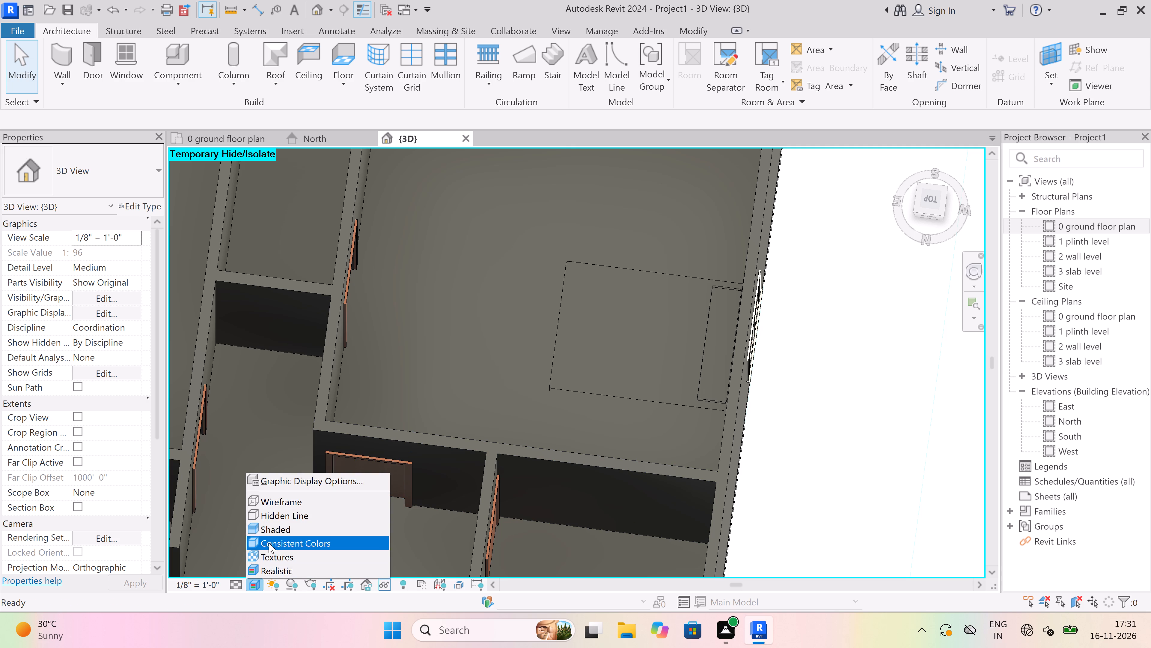
left_click(281, 525)
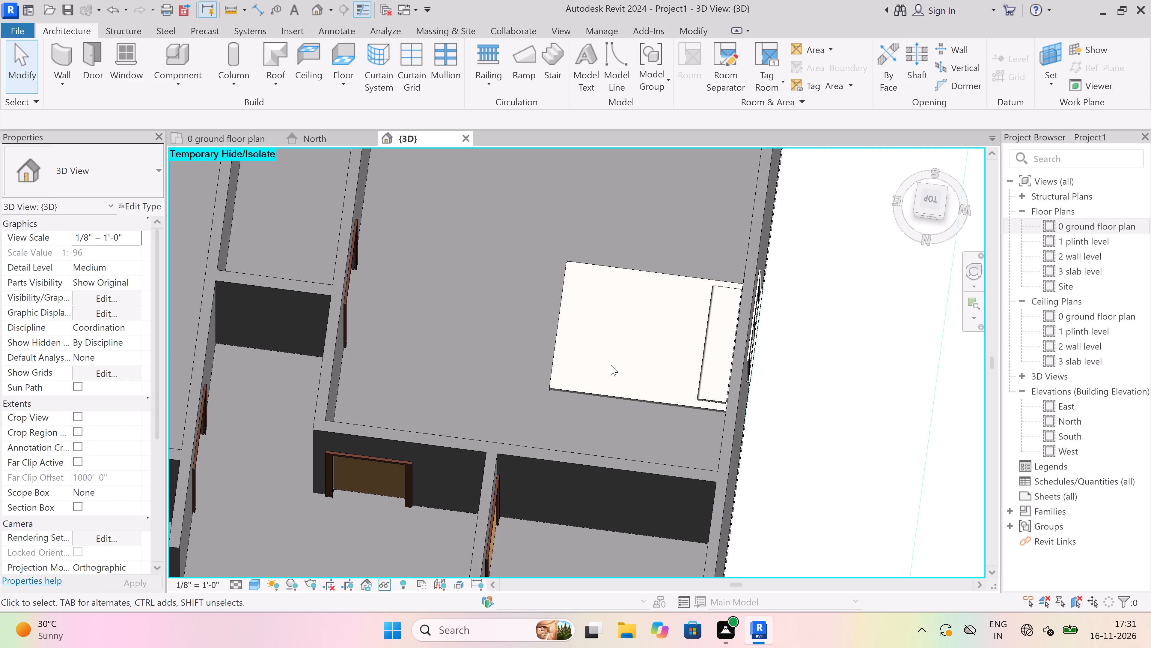
Set the level of the double bed in the southwest corner bedroom to 1 plinth level.
key("Escape")
left_click(619, 393)
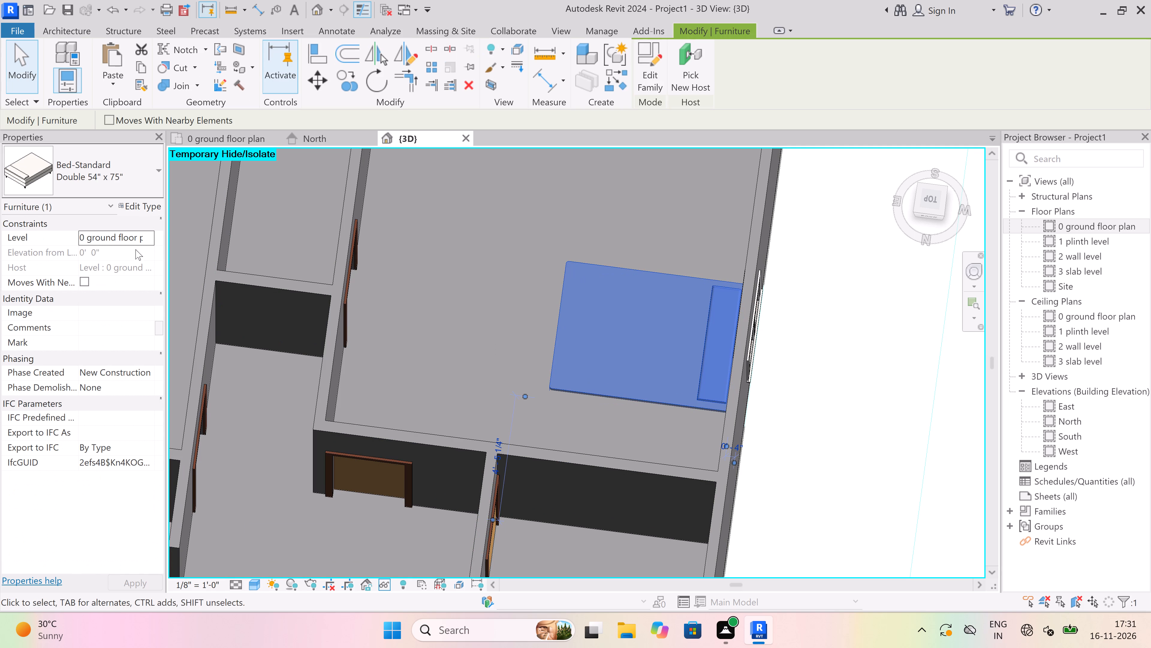
left_click(144, 235)
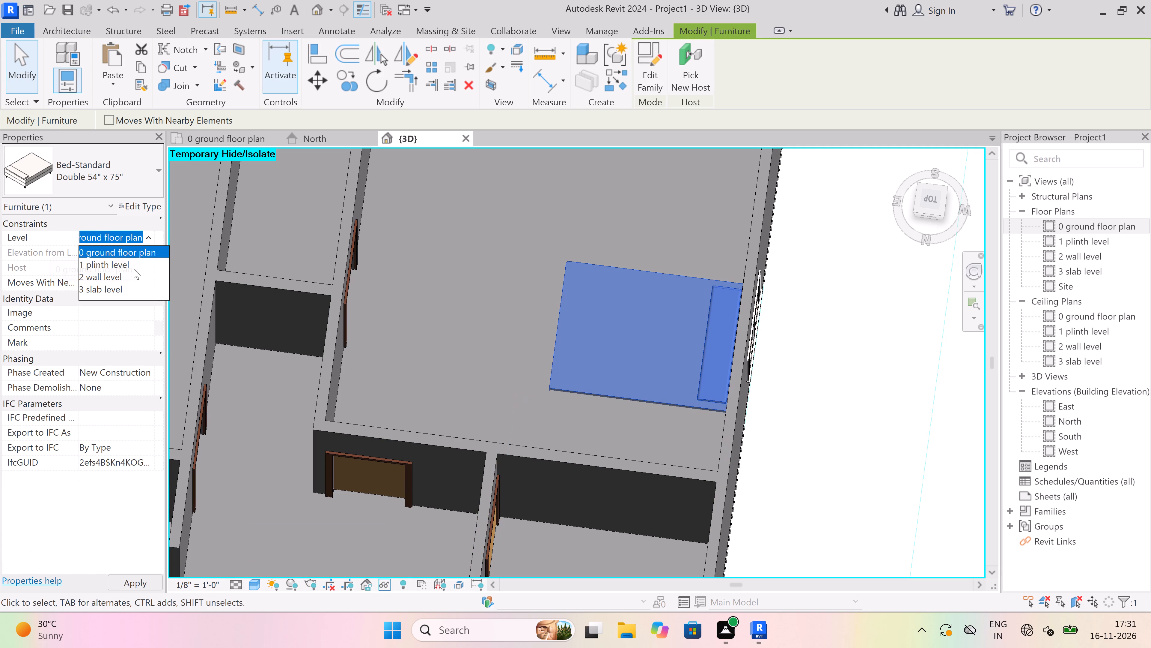
left_click(134, 268)
key("Escape")
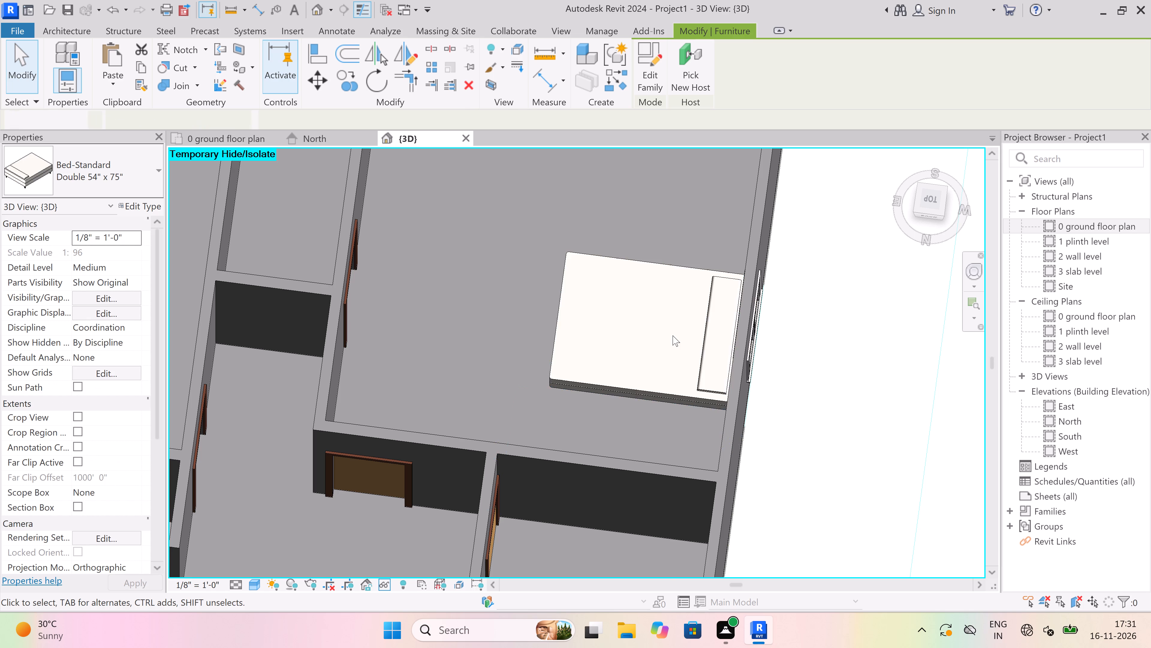
Set the level of the double bed in the northeast corner bedroom to 1 plinth level.
scroll(673, 335, "down", 16)
scroll(489, 445, "up", 4)
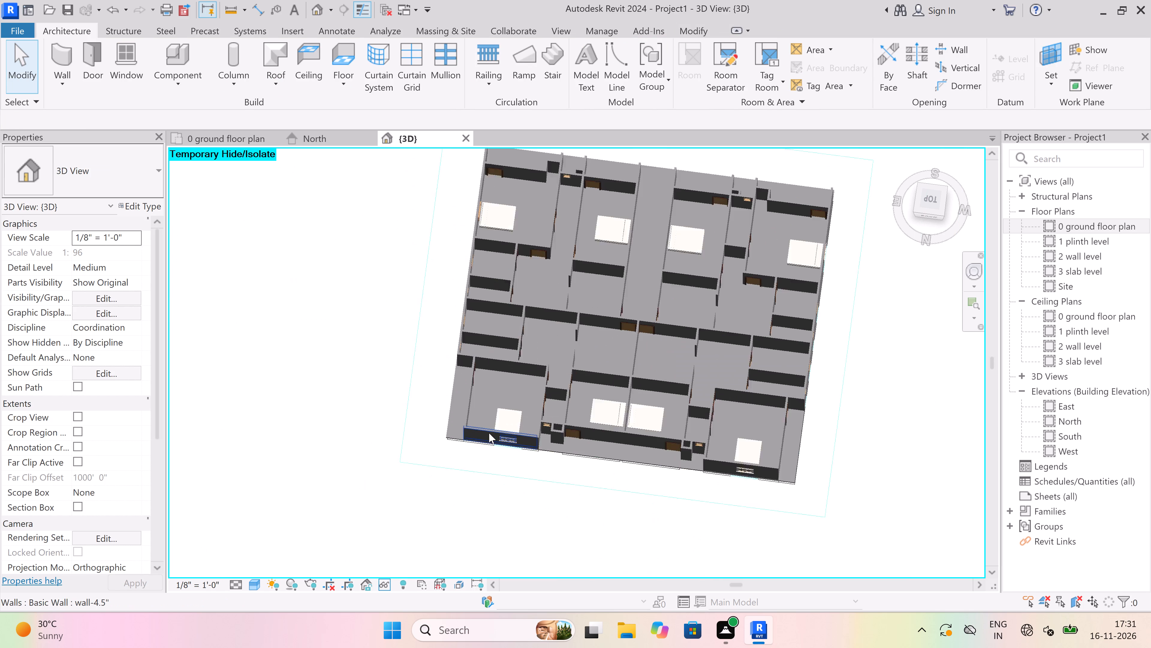
scroll(489, 433, "up", 10)
scroll(560, 388, "up", 4)
left_click(585, 365)
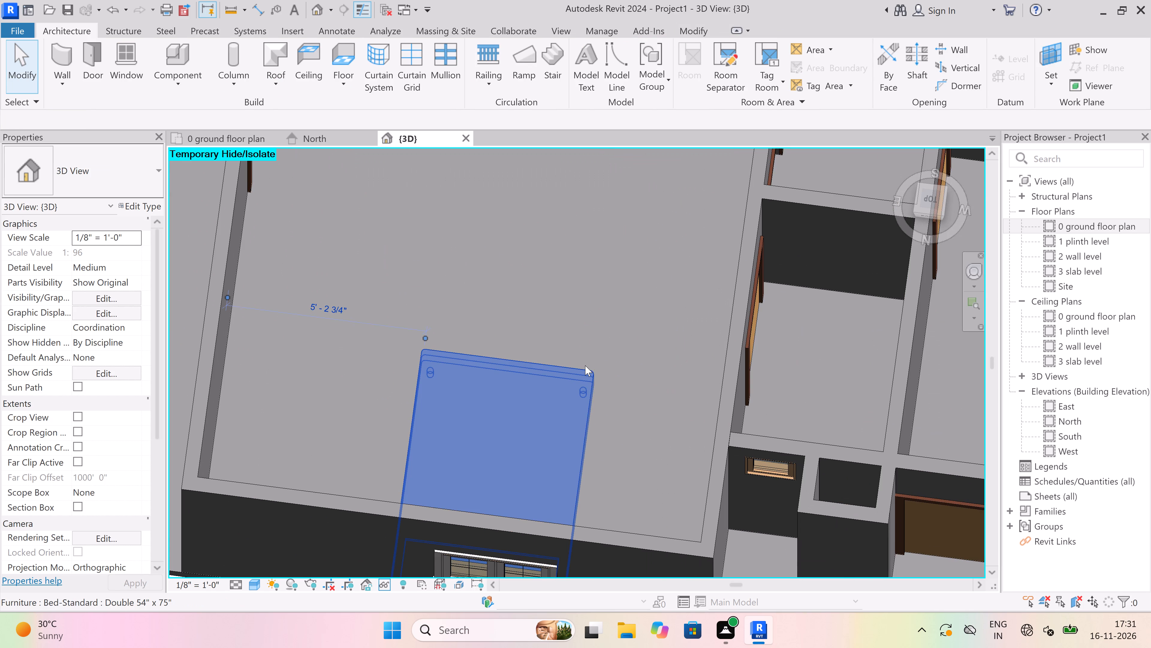
left_click(145, 236)
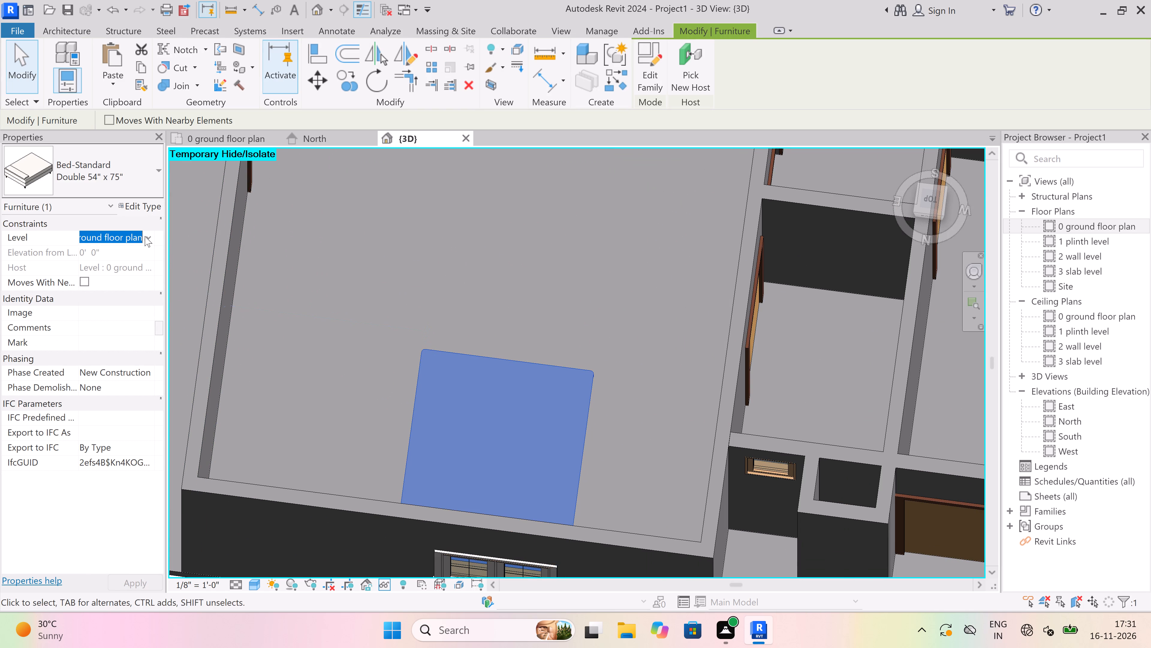
left_click(137, 264)
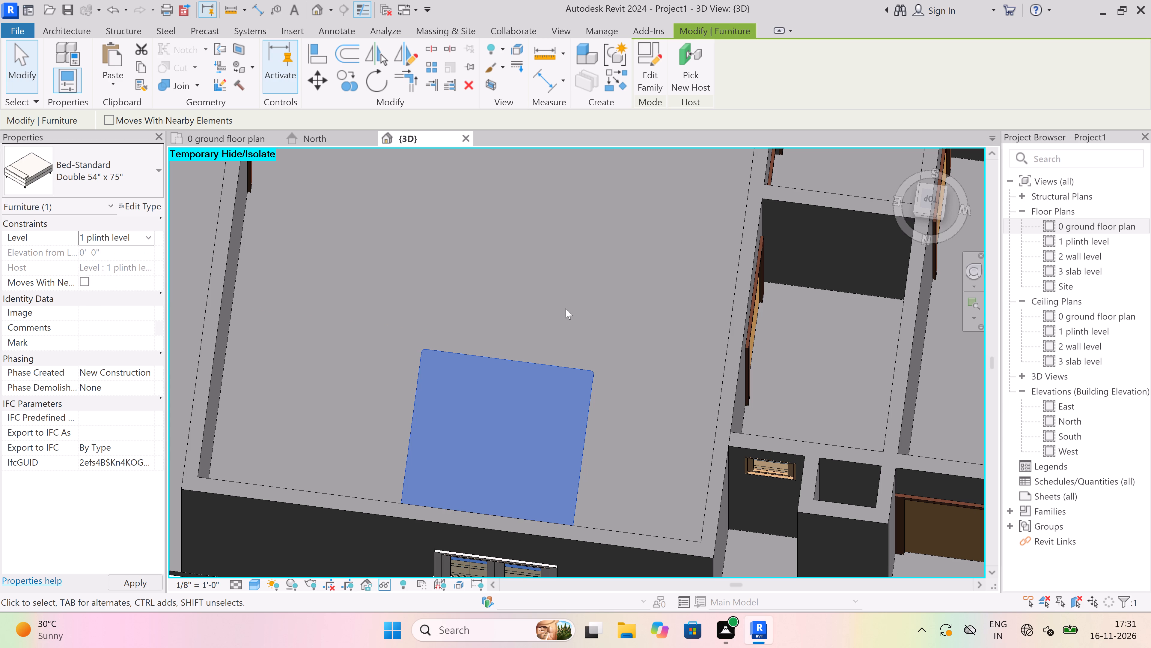
key("Escape")
Set the level of the double bed in the north middle bedroom, east of the shared dividing wall, to 1 plinth level.
scroll(525, 336, "down", 11)
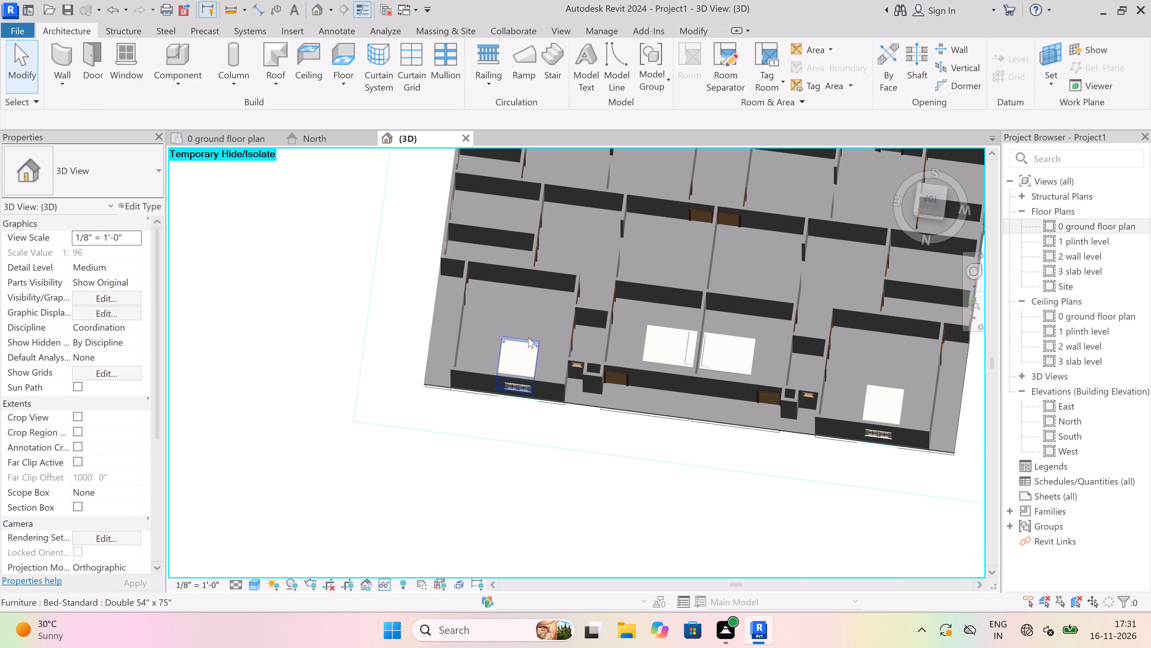
scroll(631, 334, "up", 4)
scroll(665, 345, "up", 5)
left_click(740, 300)
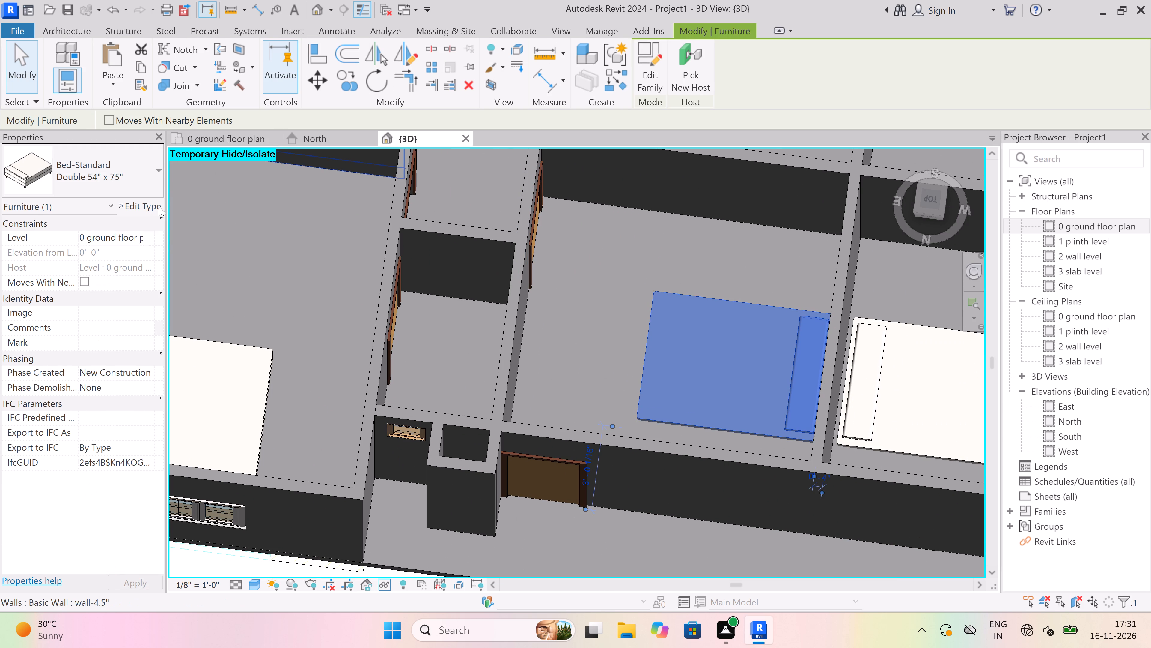
left_click(147, 241)
left_click(130, 266)
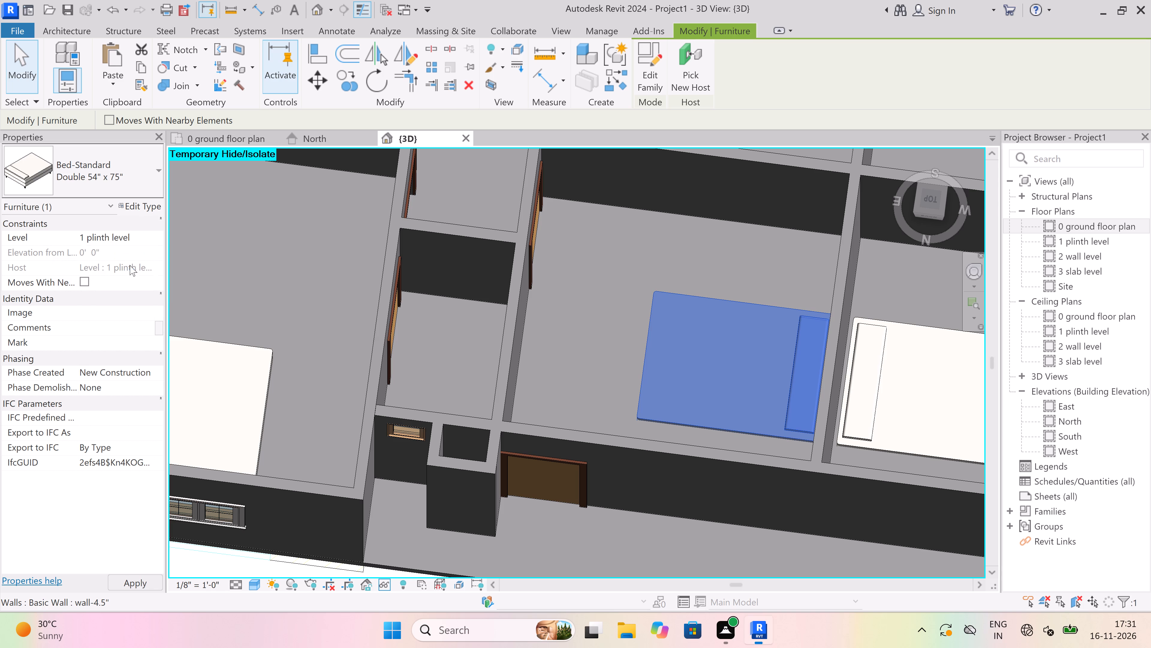
scroll(590, 374, "down", 3)
key("Escape")
Set the level of the double bed in the north middle bedroom, west of the shared dividing wall, to 1 plinth level.
scroll(590, 374, "down", 5)
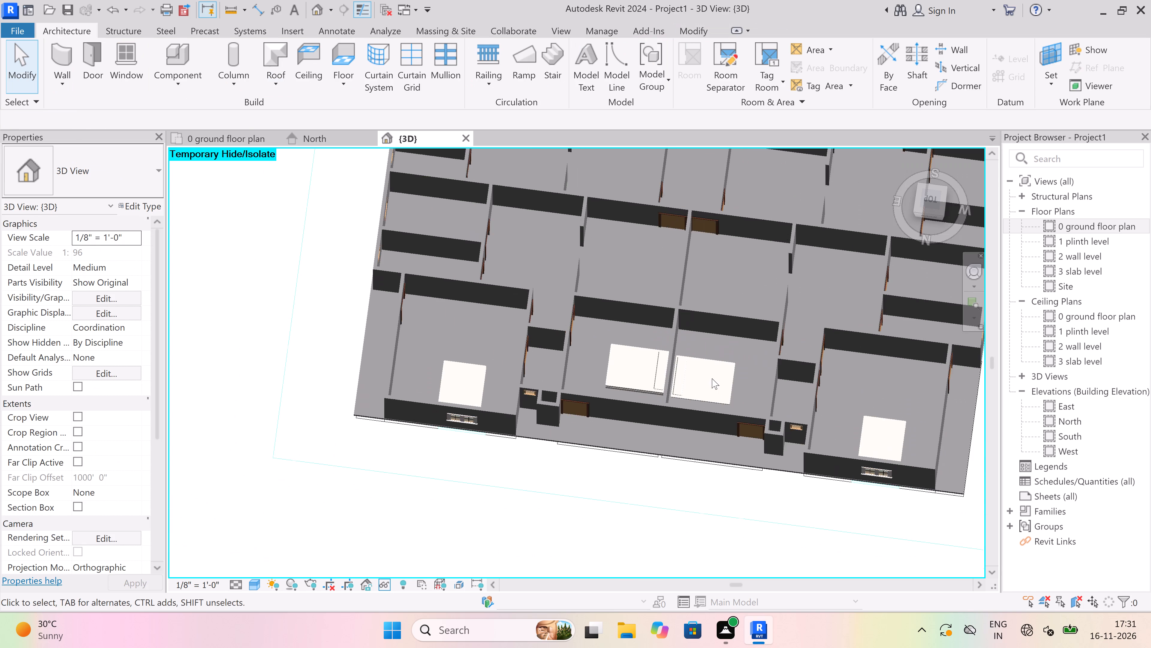
scroll(761, 367, "up", 3)
scroll(702, 372, "up", 4)
left_click(715, 350)
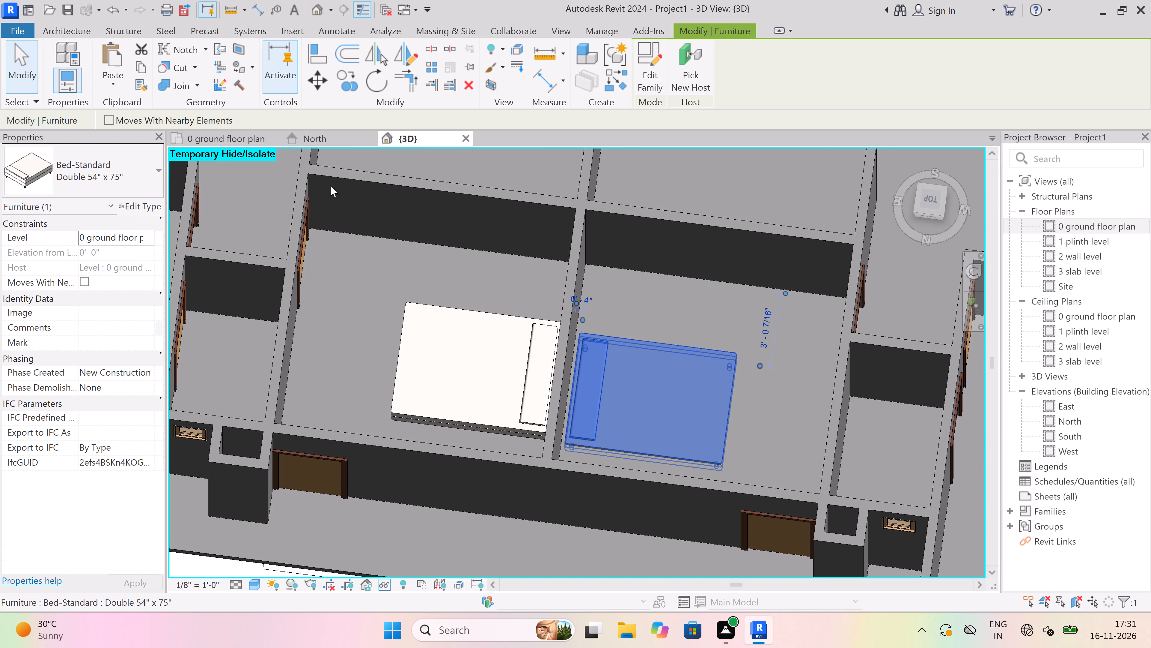
left_click(143, 236)
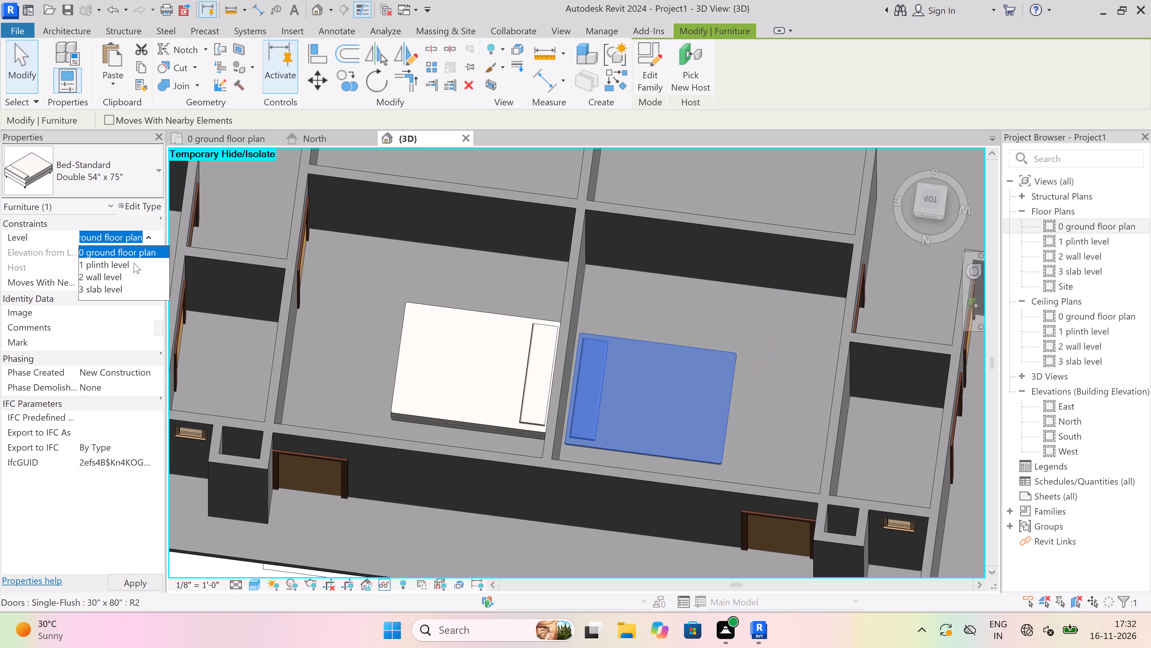
left_click(134, 263)
scroll(575, 345, "down", 4)
key("Escape")
Set the level of the double bed in the northwest corner bedroom to 1 plinth level.
scroll(575, 347, "down", 3)
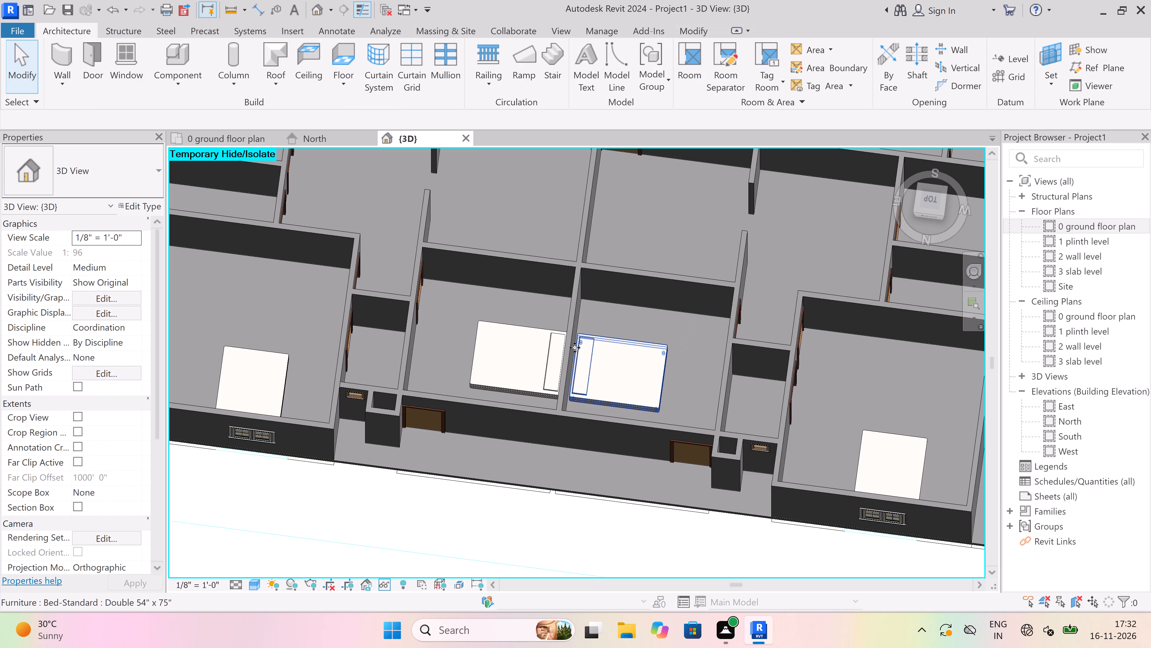
scroll(575, 347, "down", 2)
scroll(924, 444, "up", 4)
scroll(662, 393, "up", 4)
left_click(616, 373)
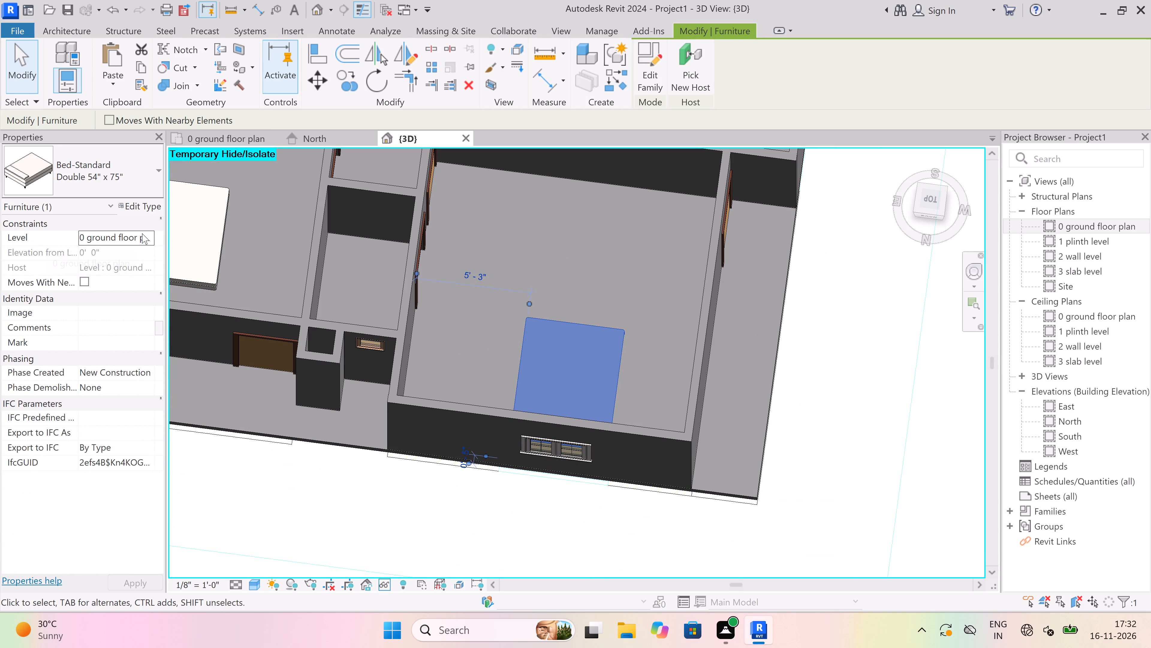
left_click(142, 234)
left_click(147, 236)
left_click(132, 263)
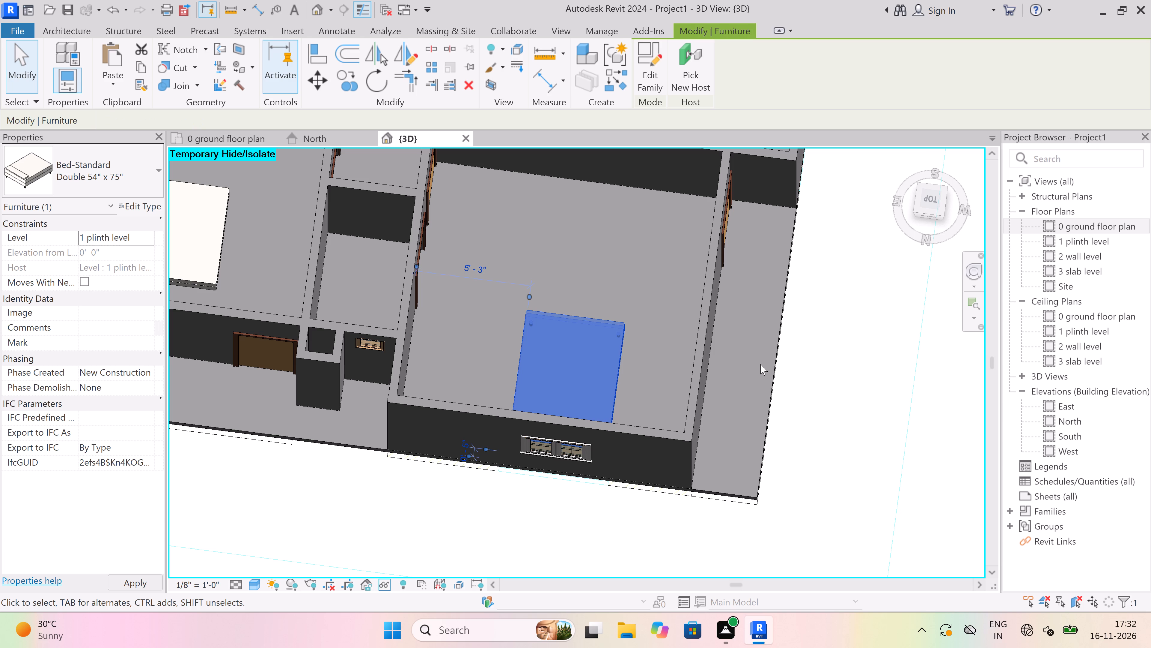
key("Escape")
Change the visual style of the 3D view to Hidden Line.
scroll(762, 364, "down", 5)
scroll(789, 386, "down", 8)
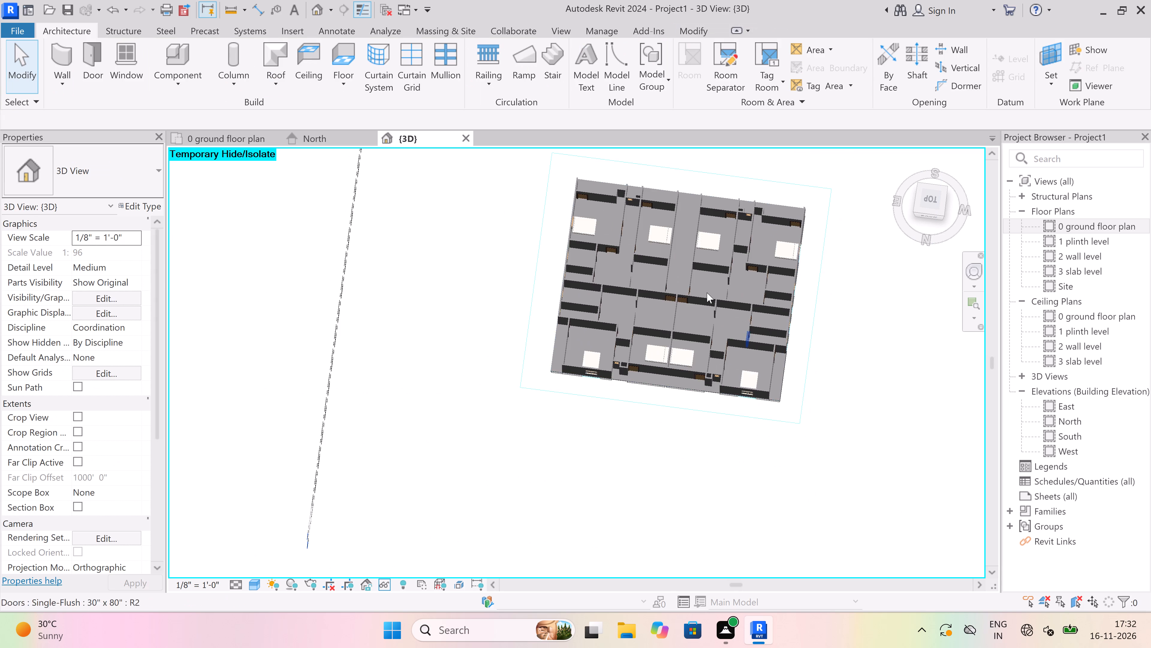
scroll(707, 292, "up", 3)
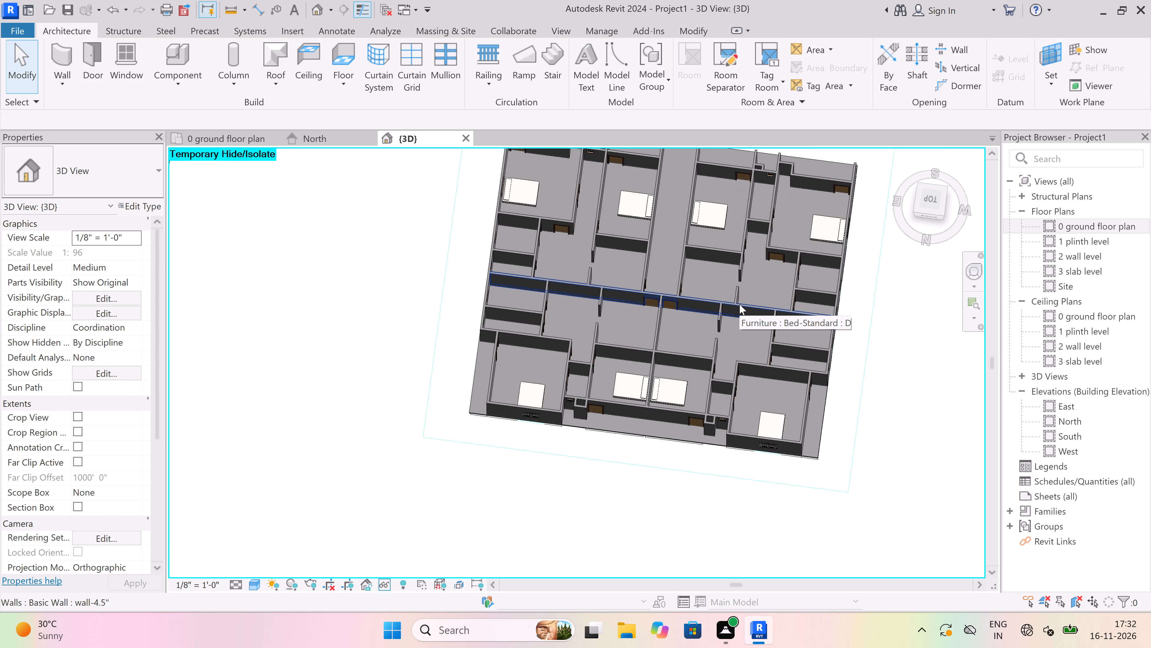
scroll(733, 304, "down", 1)
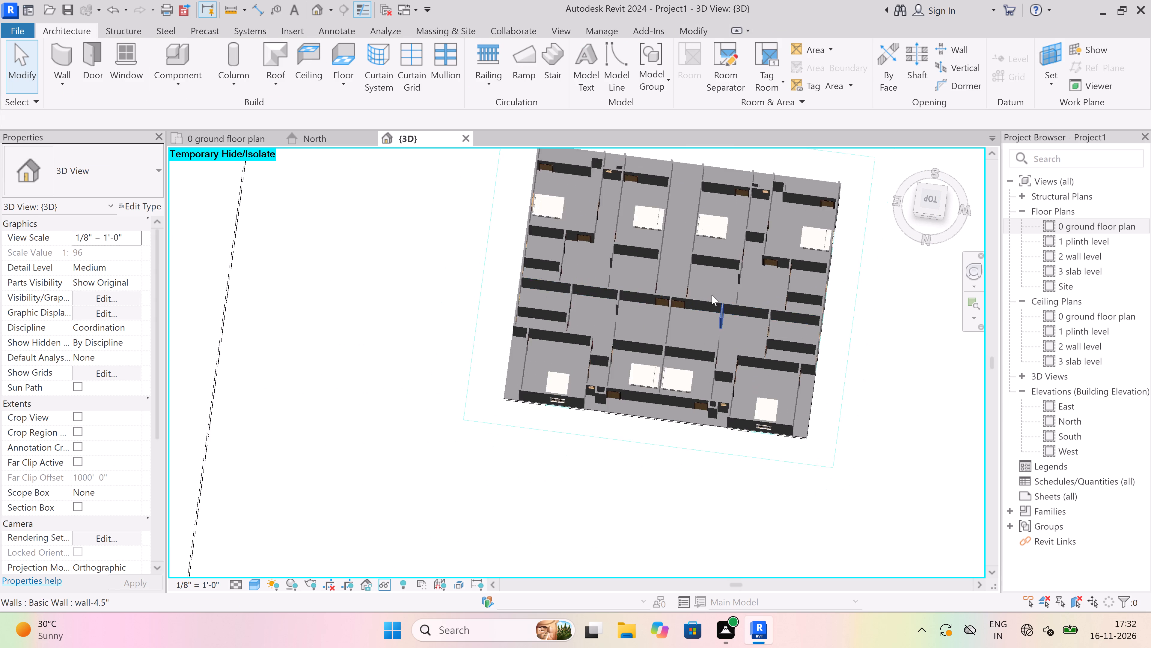
scroll(712, 295, "down", 1)
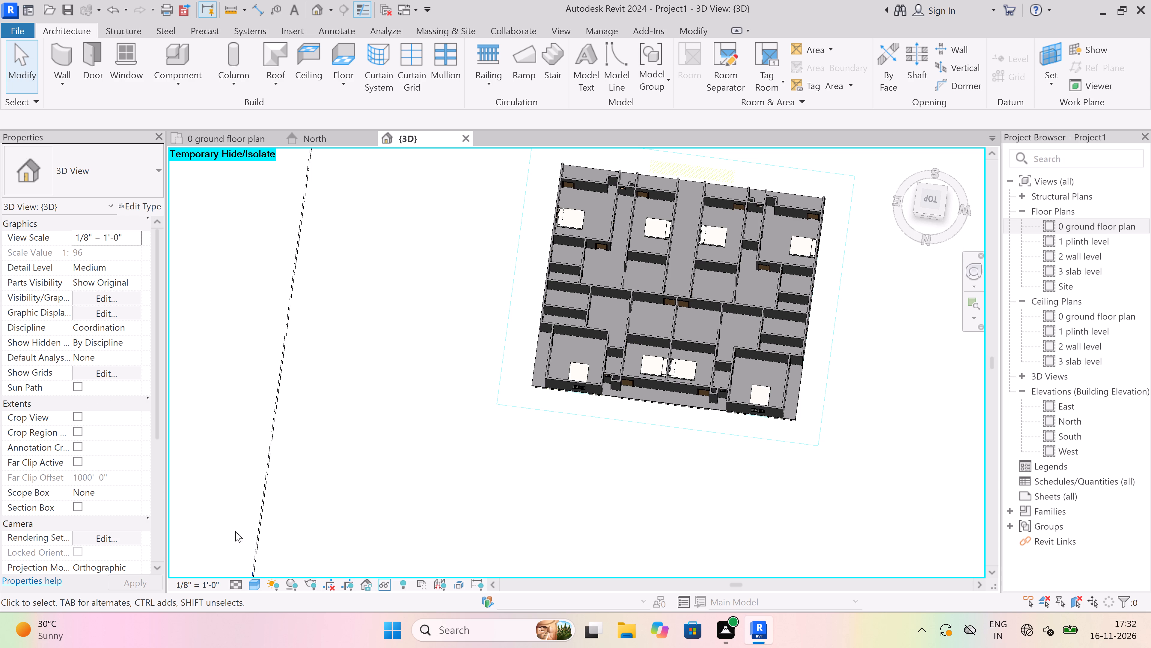
left_click(251, 588)
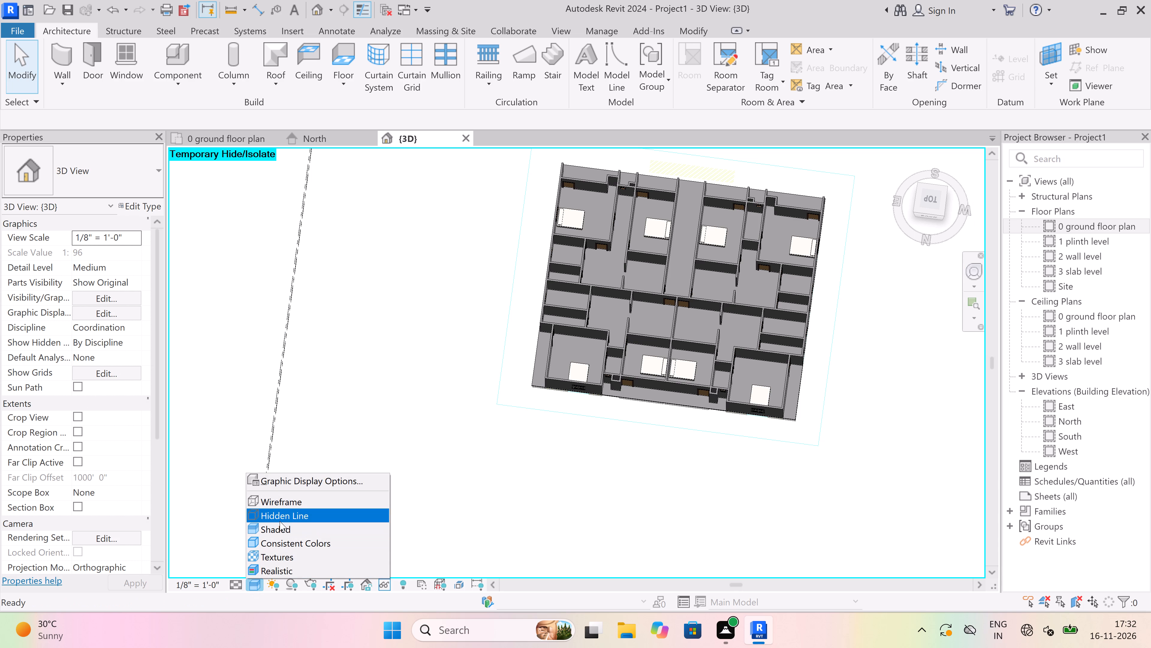
left_click(286, 516)
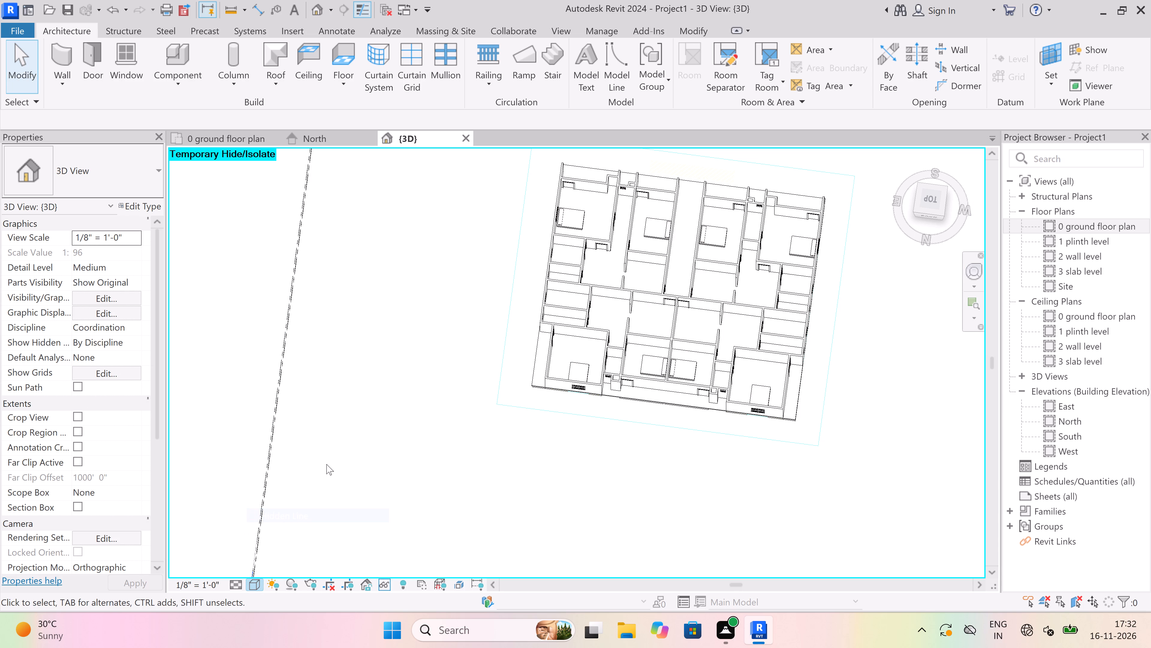
scroll(521, 396, "up", 2)
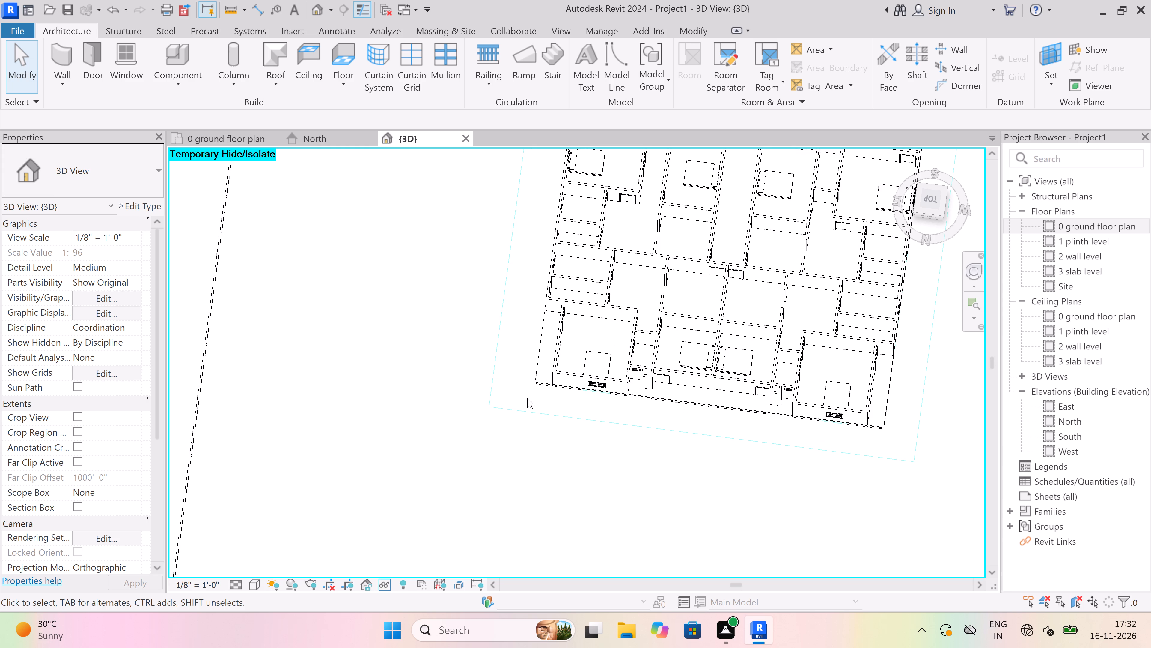
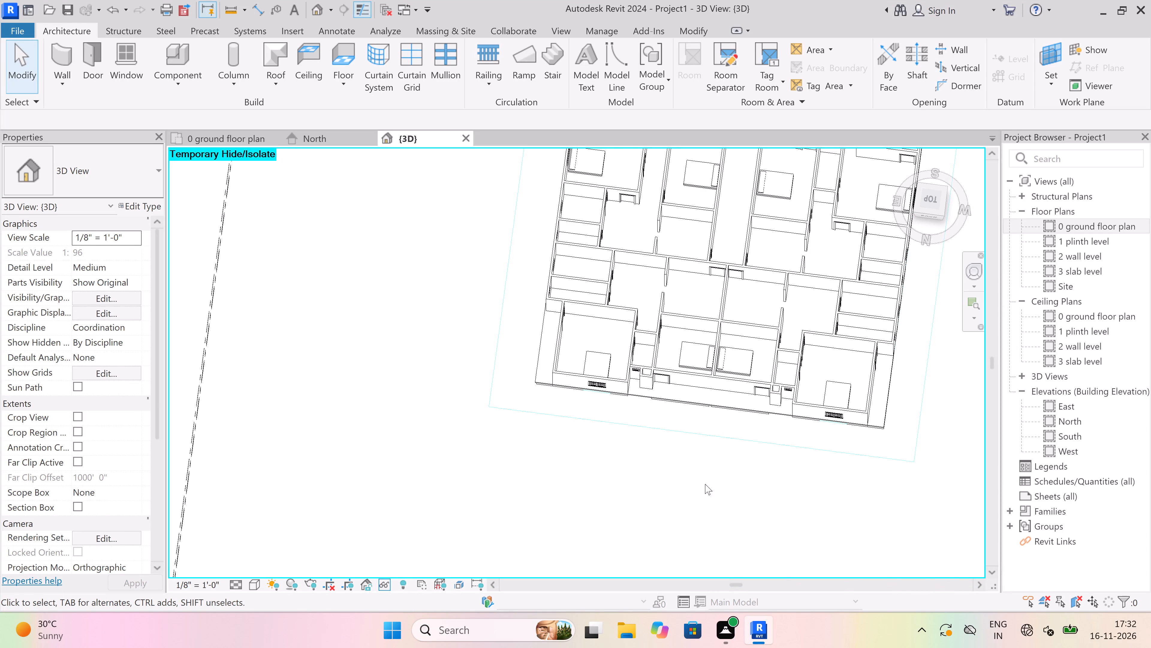
Examine the bedroom and bed layout in the 3D view and the ground floor plan.
scroll(605, 417, "down", 3)
scroll(622, 205, "up", 4)
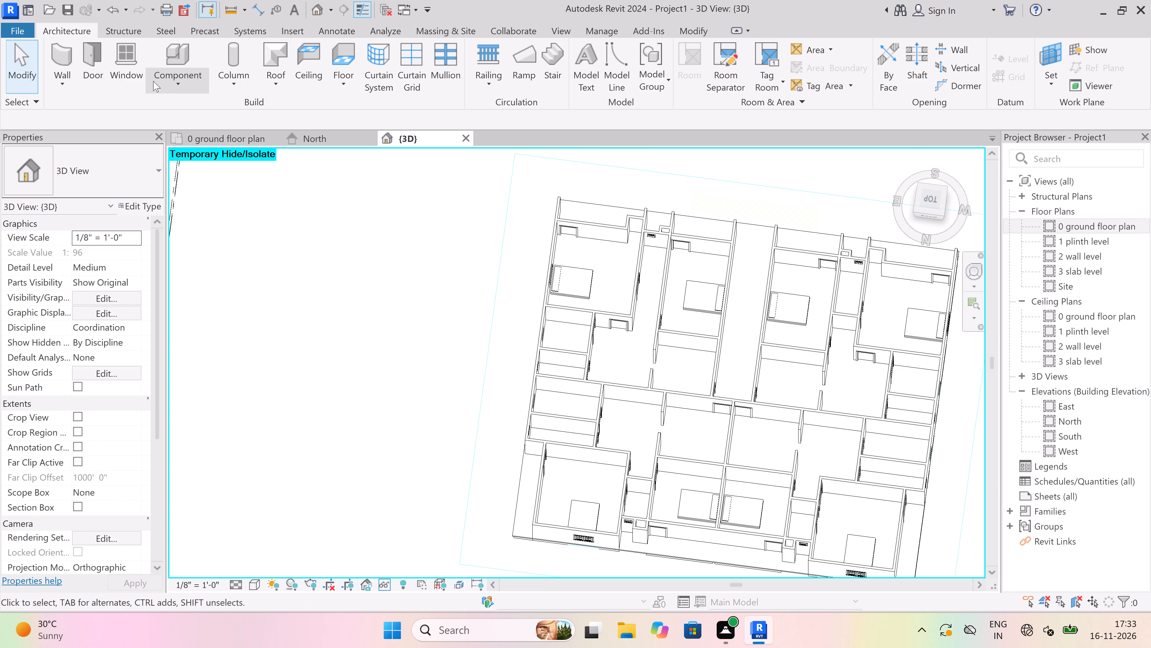
left_click(208, 139)
scroll(530, 286, "down", 4)
scroll(466, 226, "up", 4)
scroll(522, 262, "up", 4)
scroll(606, 365, "up", 4)
scroll(671, 292, "up", 4)
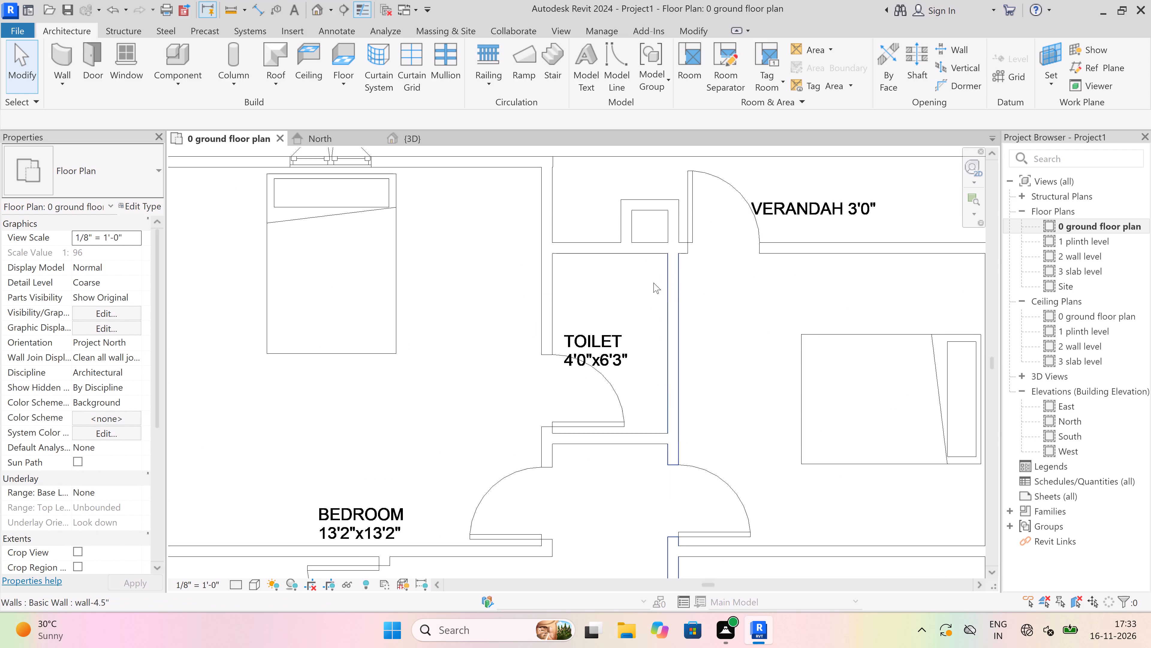
scroll(516, 285, "down", 7)
scroll(474, 289, "up", 3)
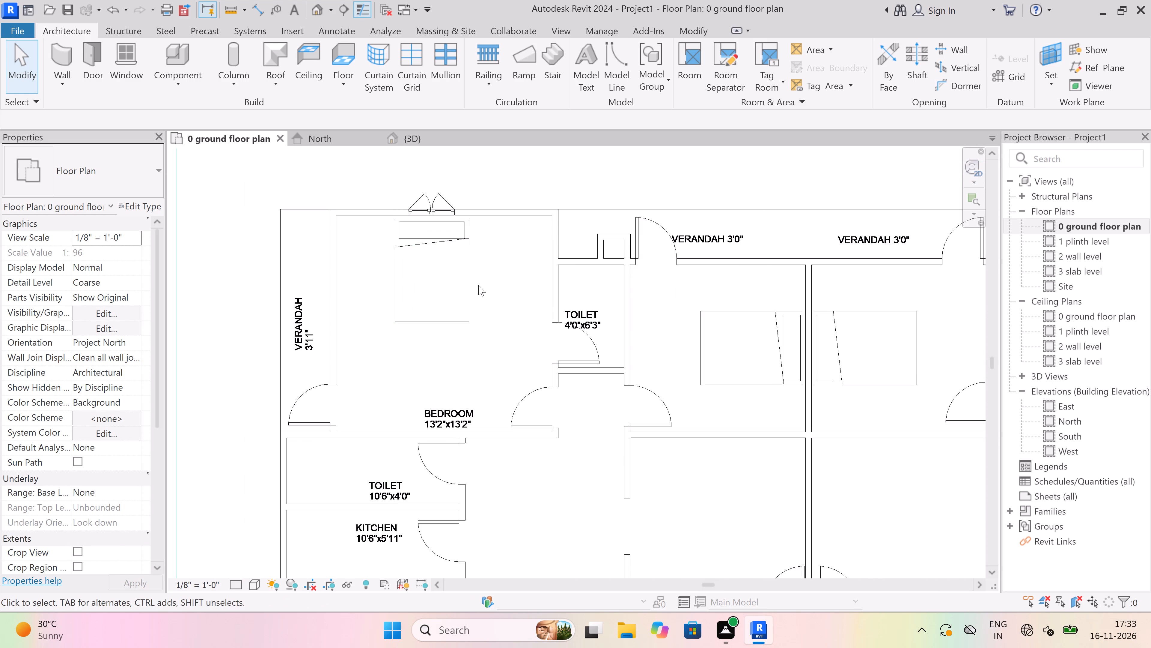
scroll(478, 285, "down", 3)
scroll(566, 302, "up", 3)
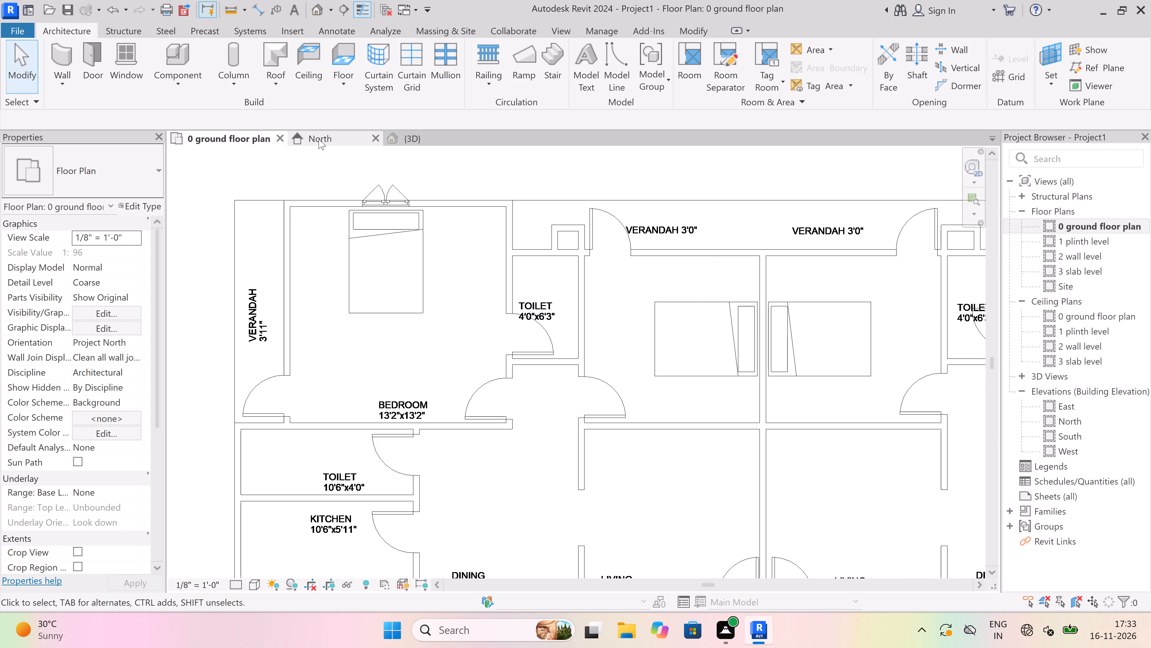
left_click(319, 139)
left_click(419, 141)
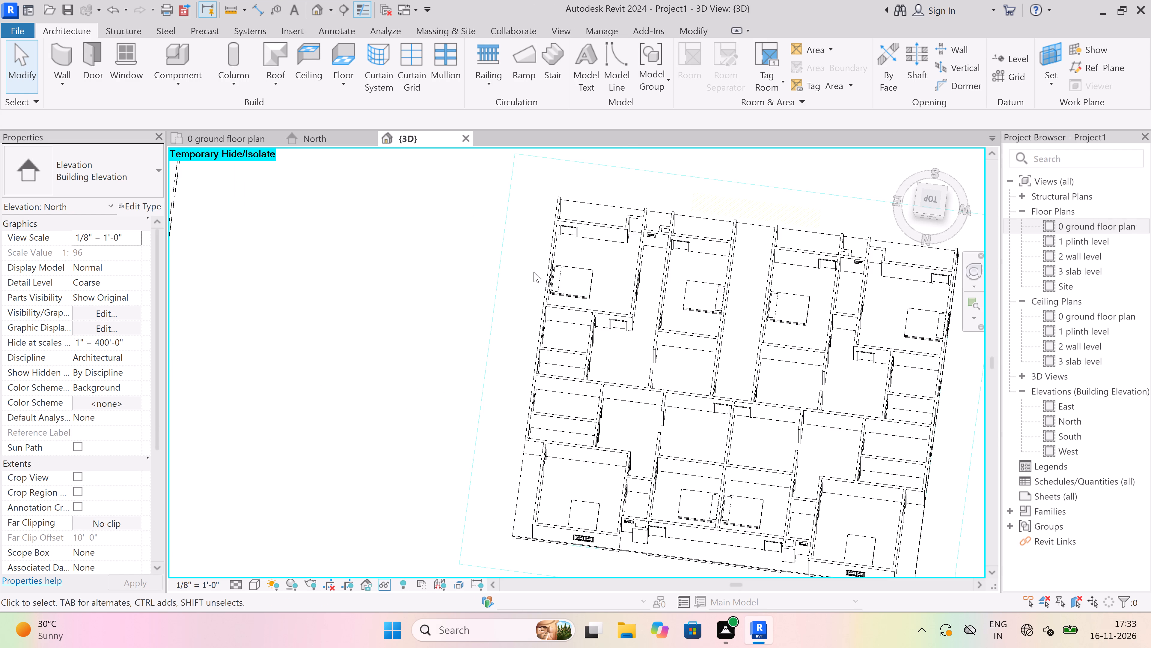
scroll(551, 314, "down", 4)
scroll(618, 273, "up", 7)
scroll(577, 259, "up", 4)
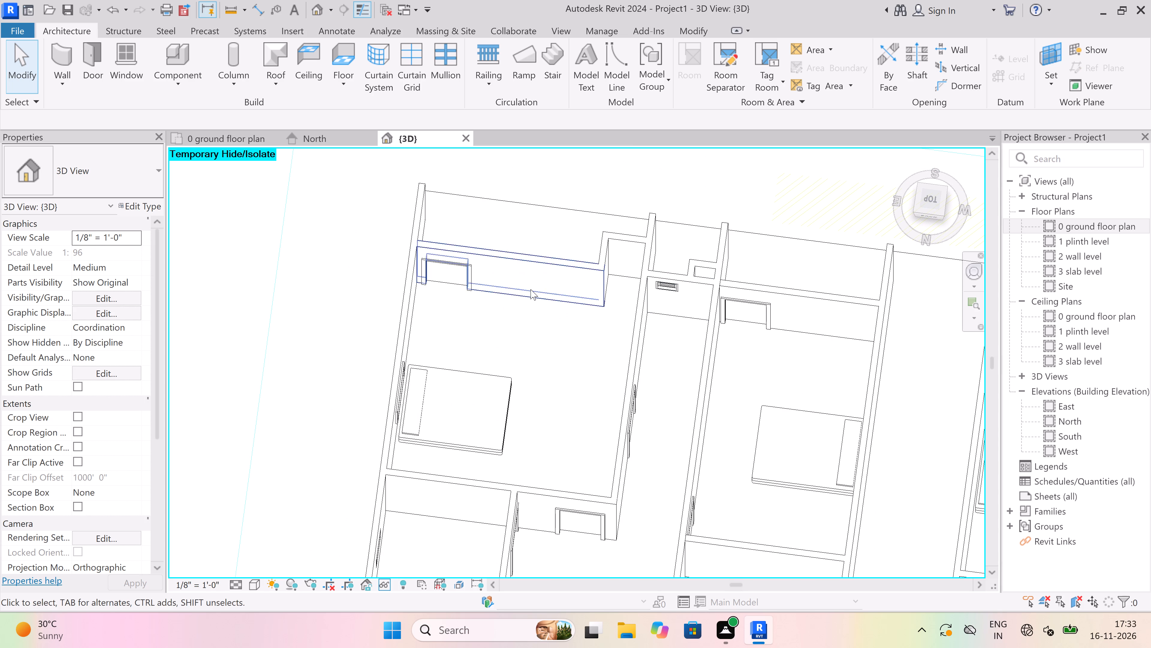
scroll(531, 289, "down", 10)
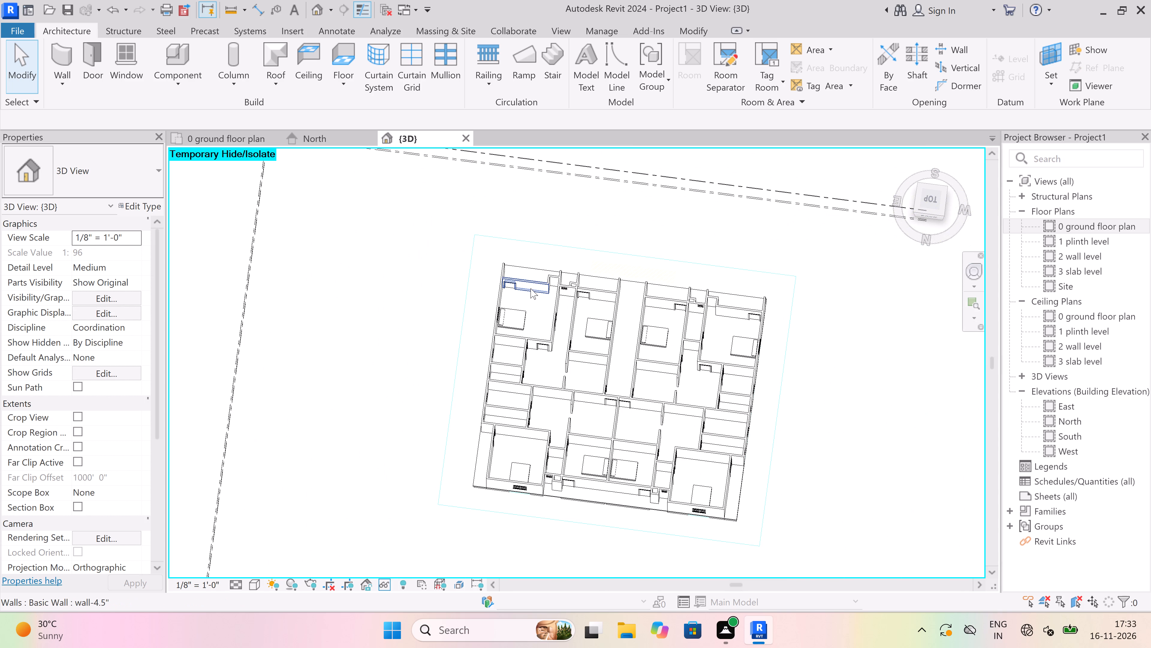
scroll(528, 279, "up", 3)
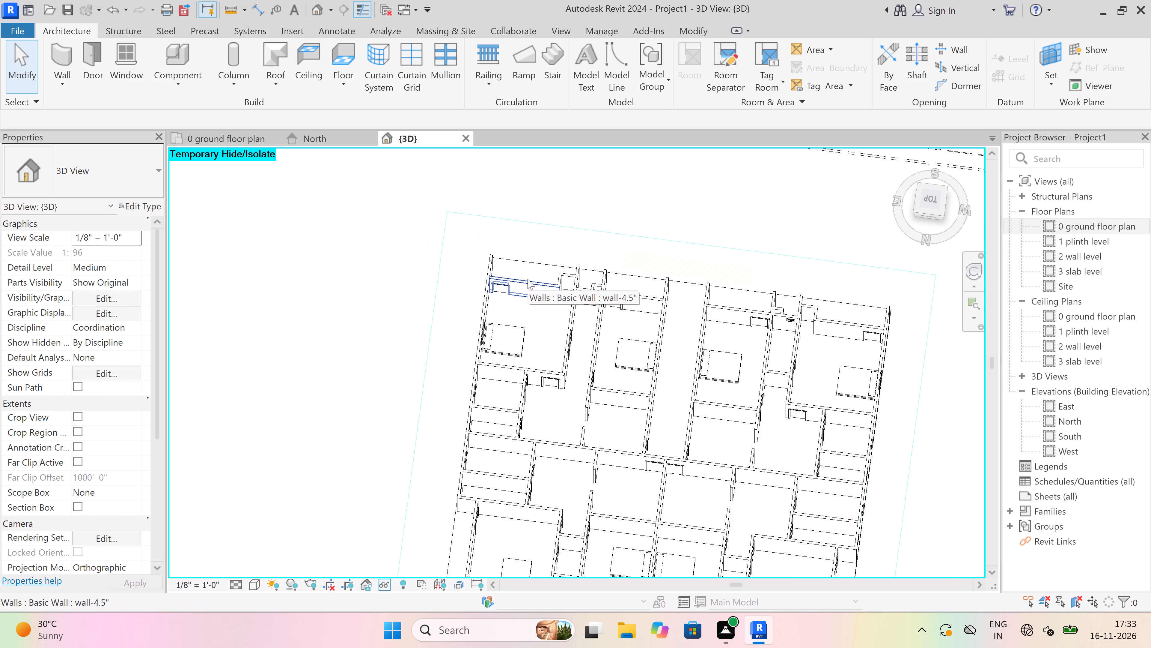
scroll(498, 273, "up", 4)
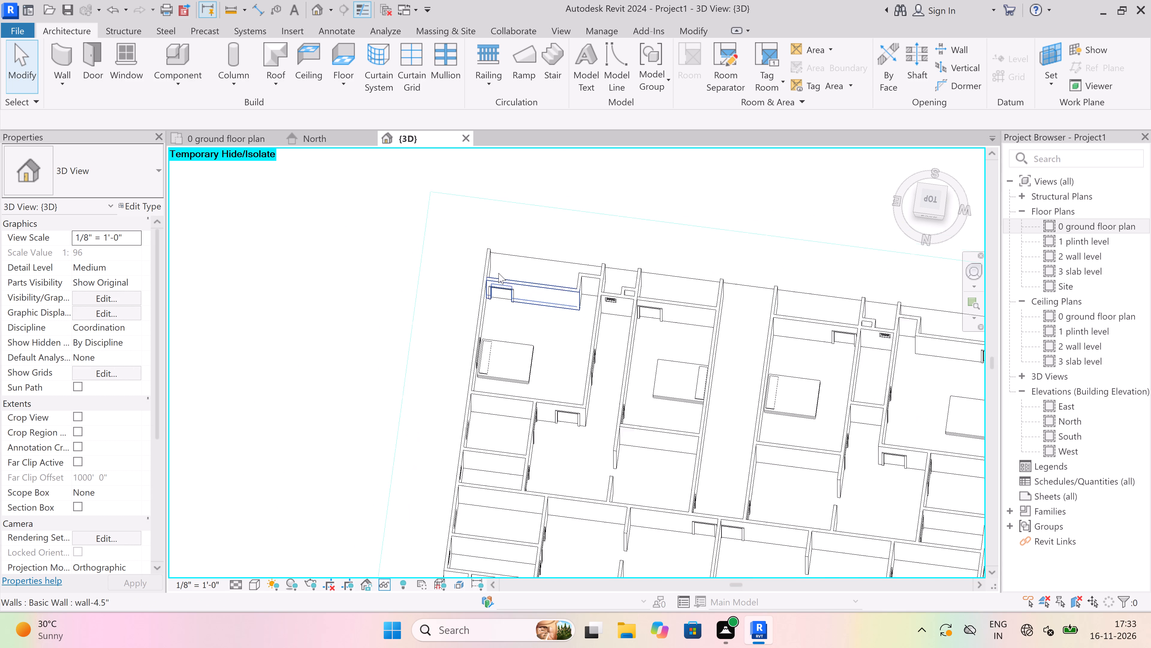
From the ground floor plan, load the Wardrobe family from the Storage folder of the Furniture library for placement.
left_click(207, 136)
scroll(407, 276, "down", 3)
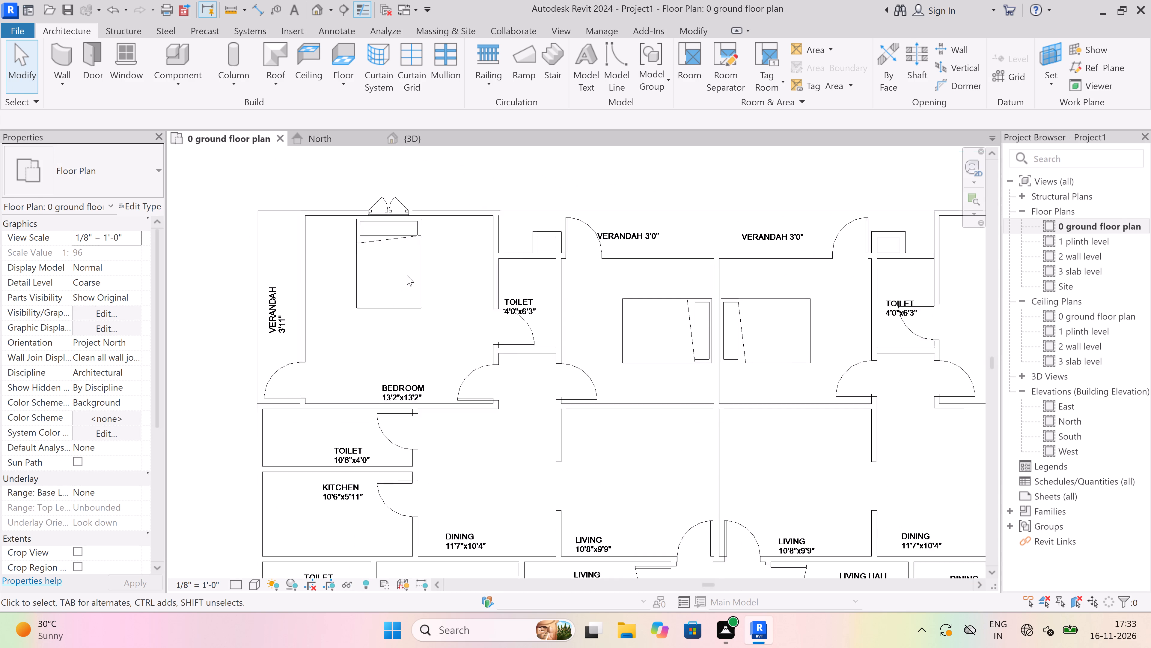
scroll(333, 249, "up", 3)
scroll(369, 274, "up", 2)
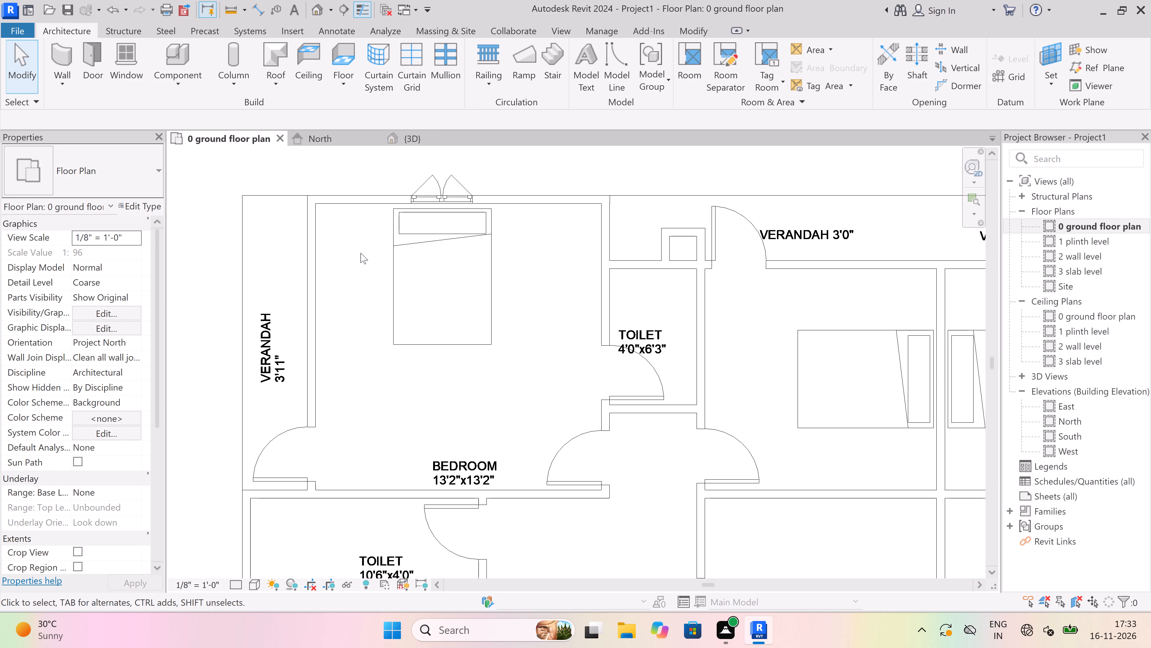
scroll(356, 251, "down", 4)
scroll(352, 233, "up", 3)
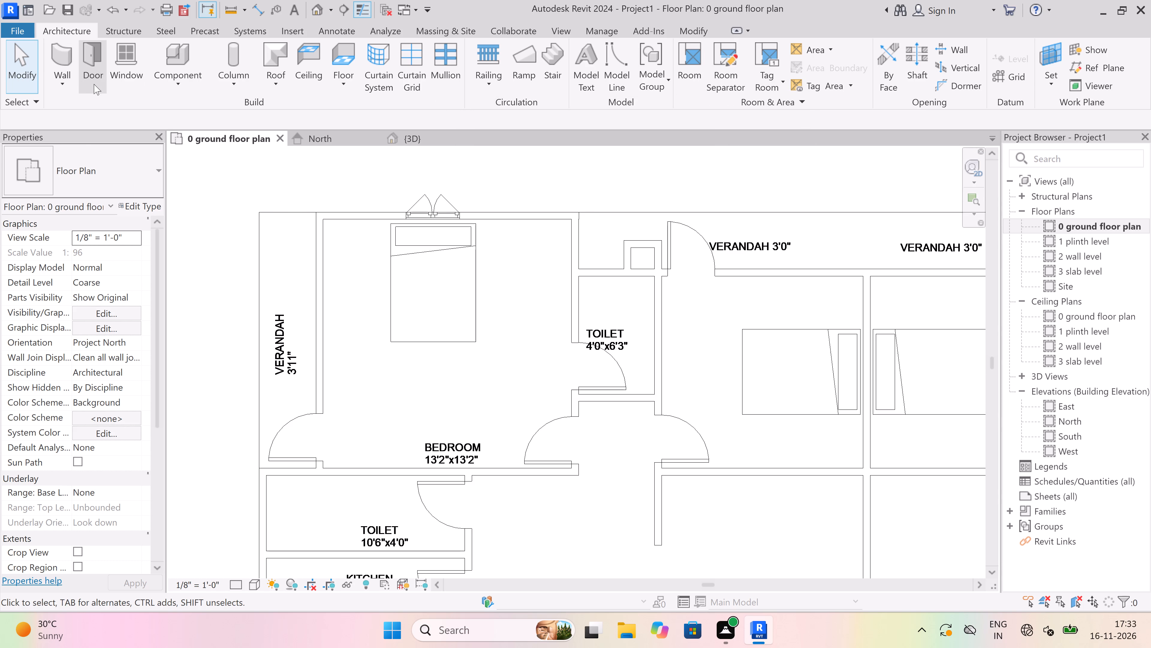
left_click(176, 88)
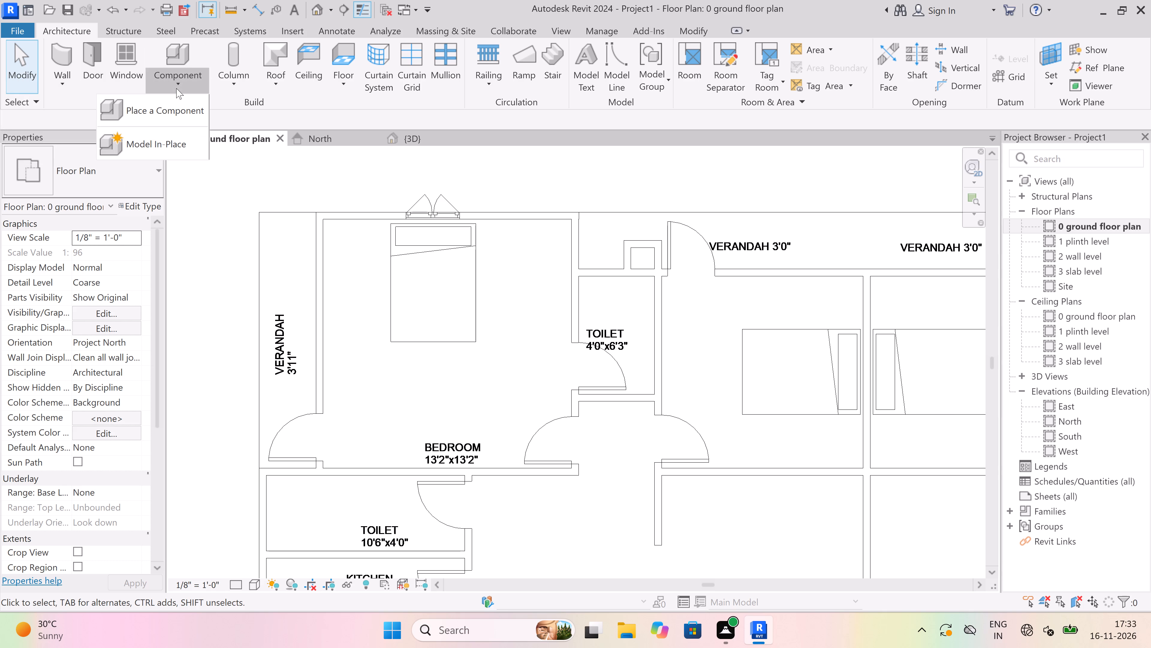
left_click(167, 107)
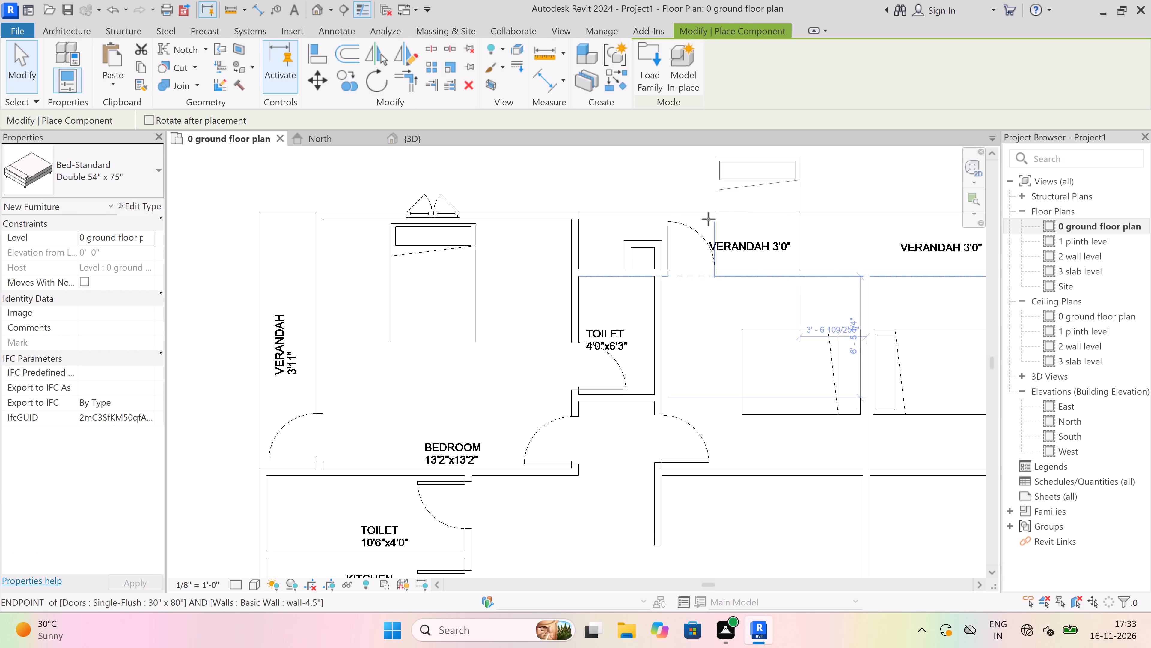
left_click(651, 76)
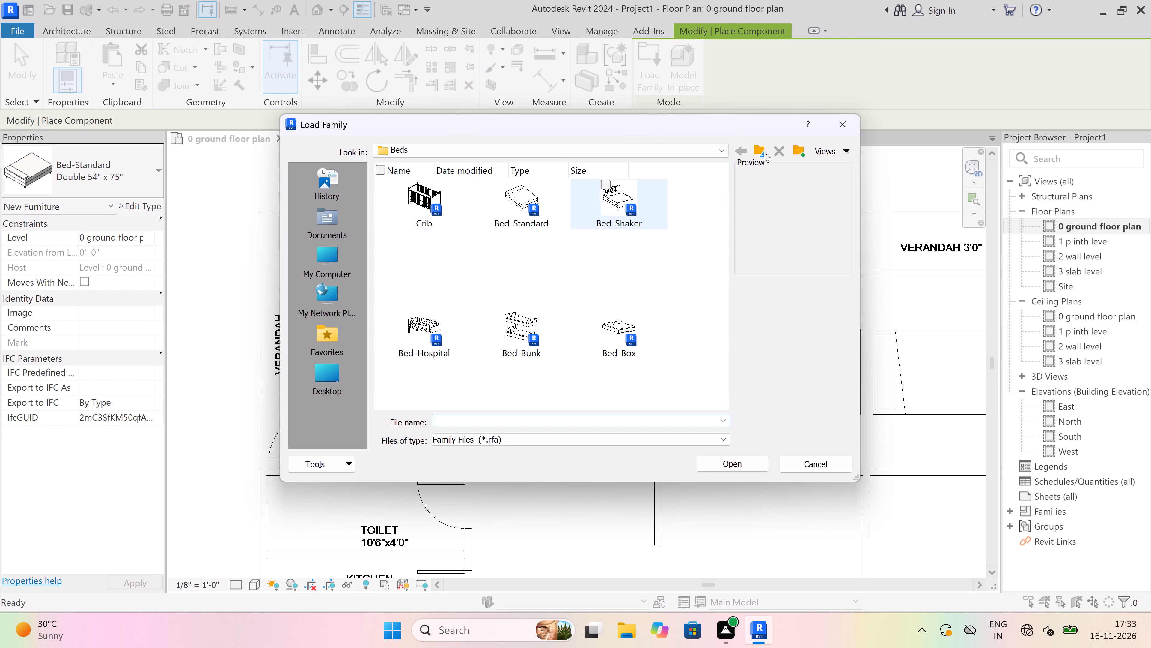
left_click(762, 146)
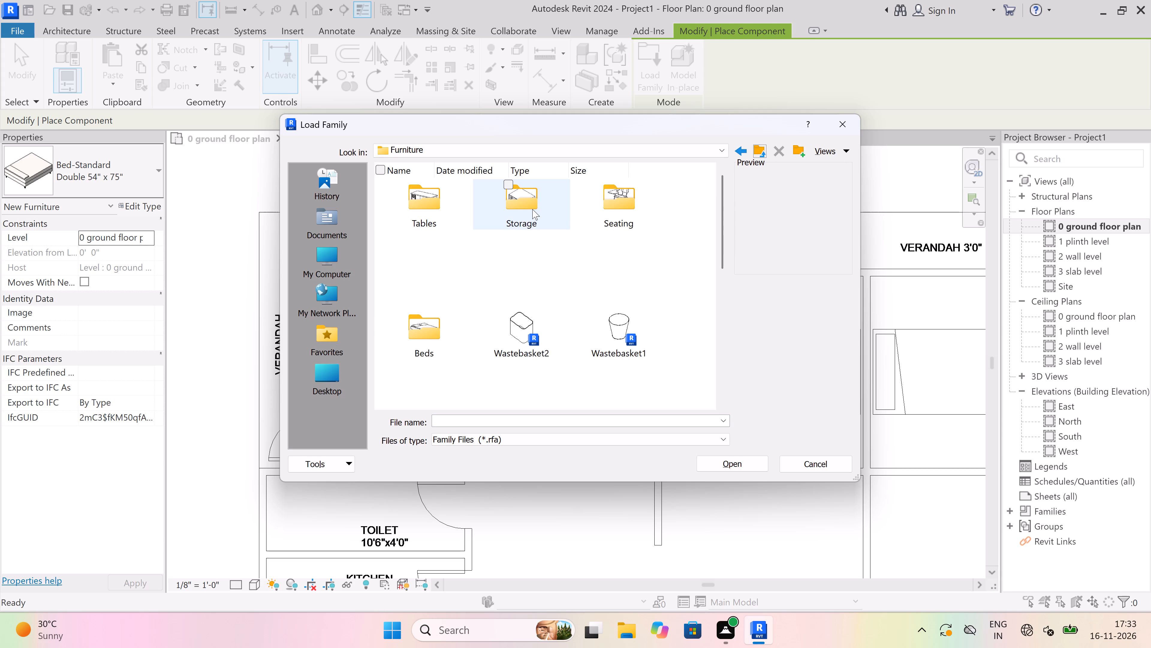
left_click(532, 209)
double_click(532, 209)
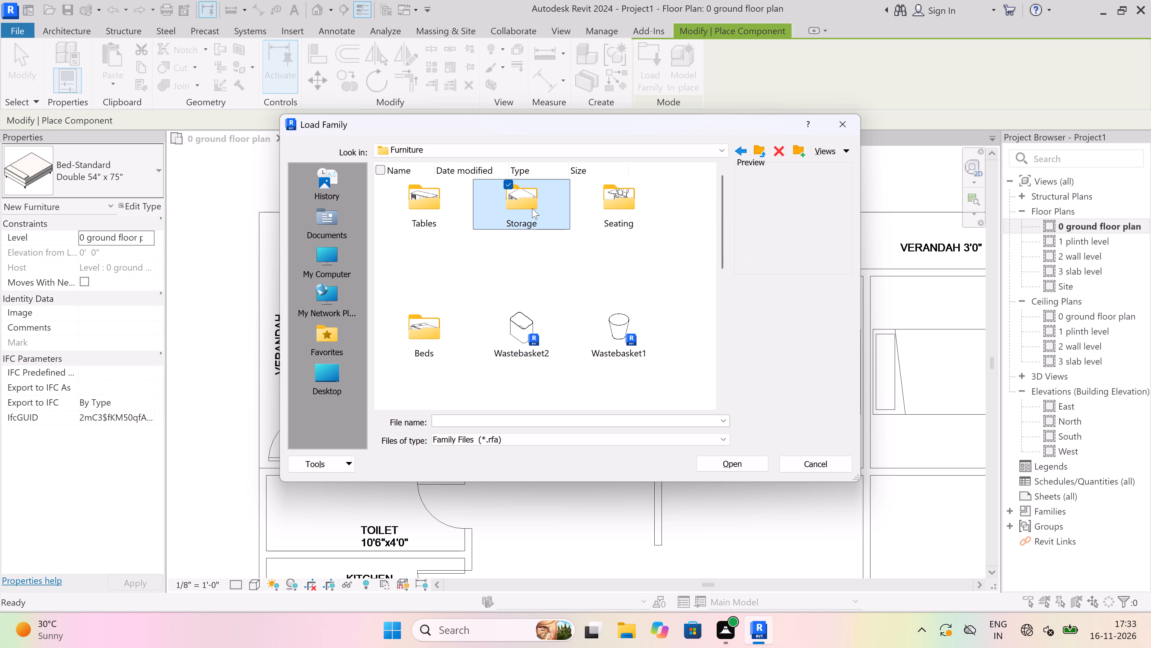
triple_click(530, 205)
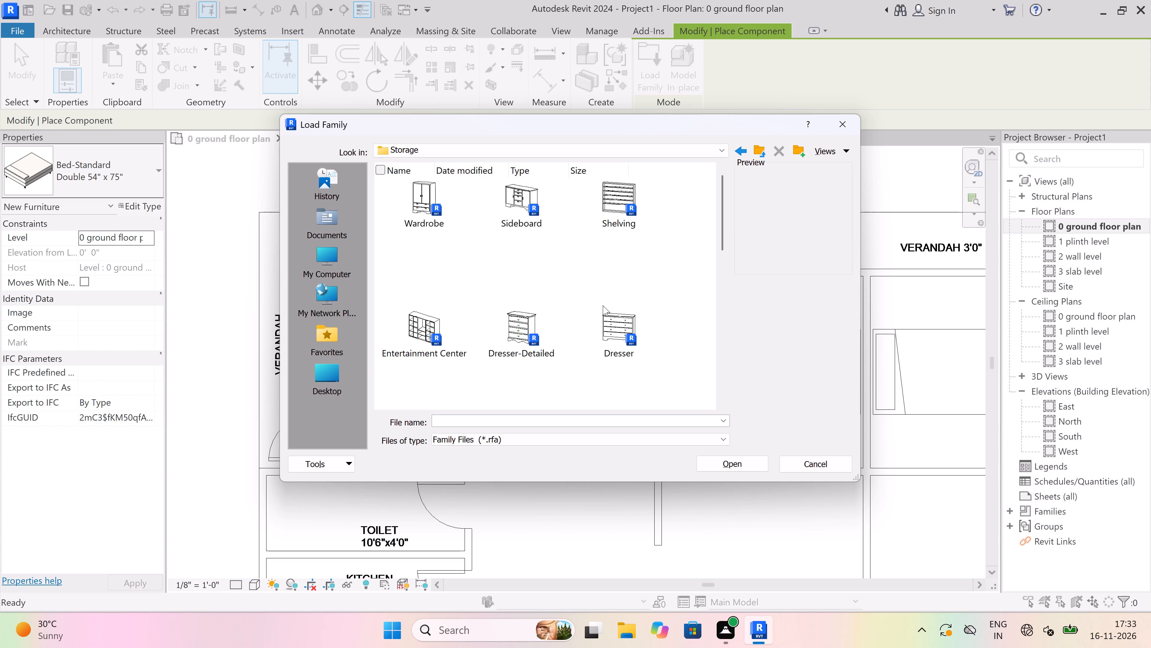
scroll(477, 296, "down", 3)
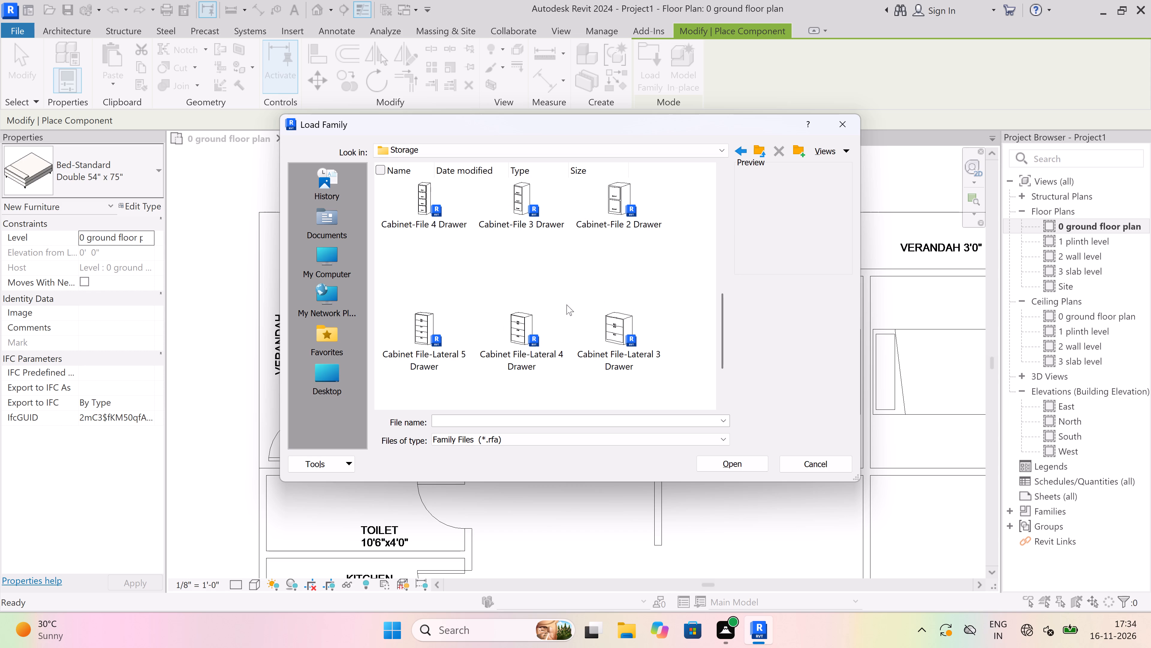
scroll(537, 316, "down", 3)
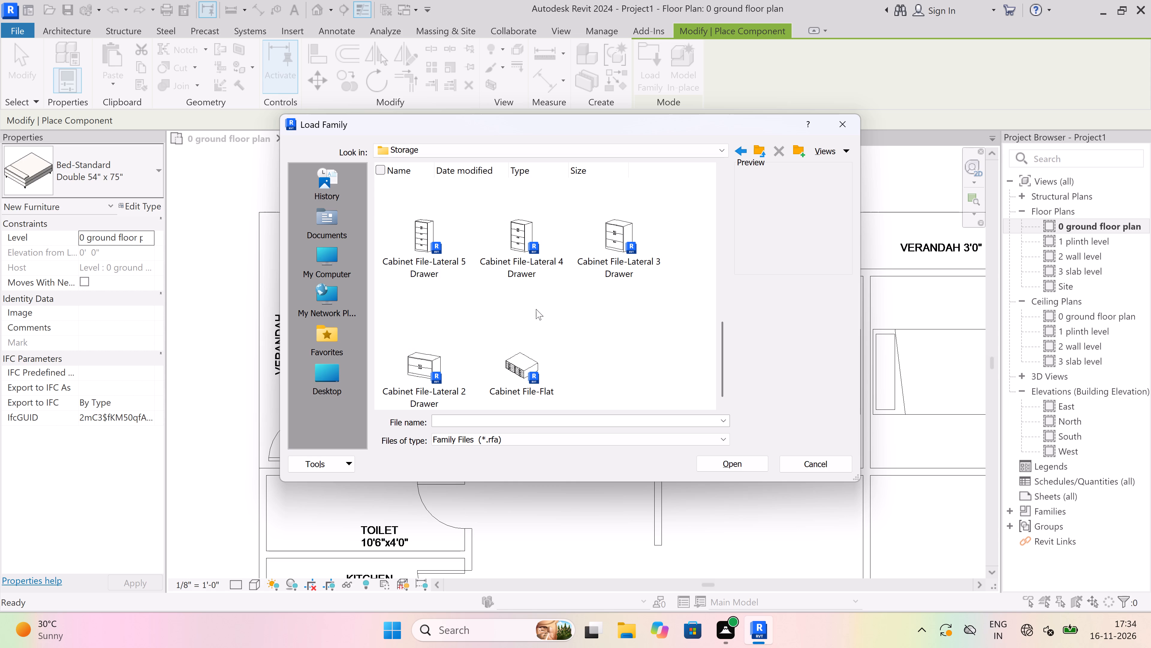
scroll(567, 274, "up", 3)
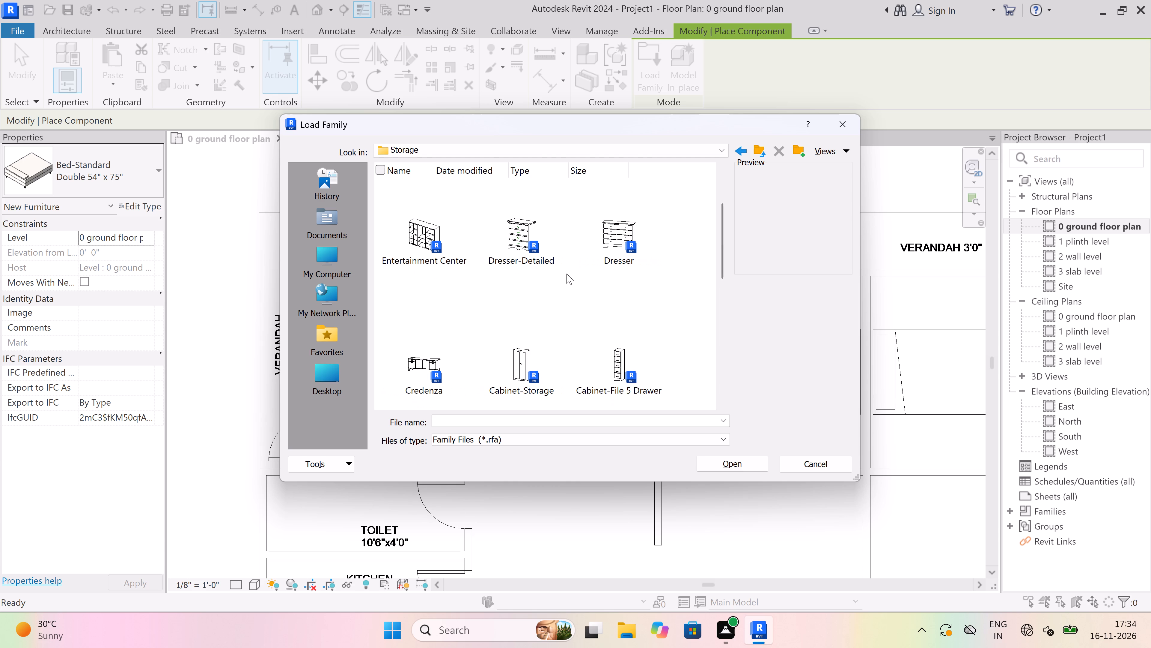
scroll(567, 273, "up", 2)
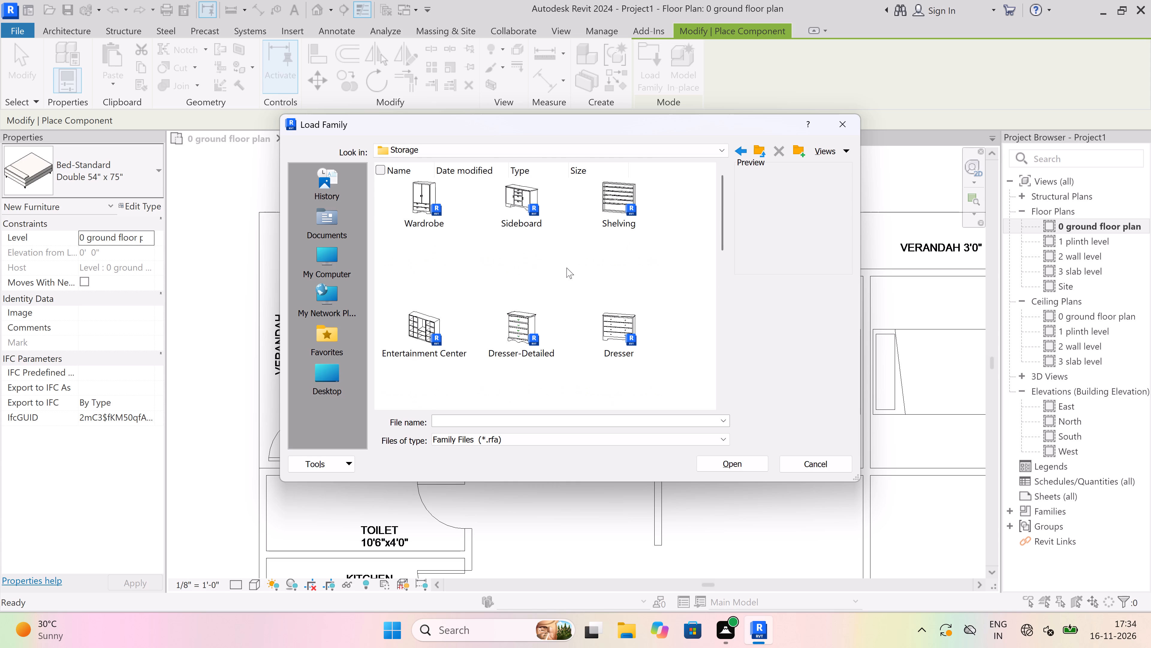
scroll(567, 268, "up", 2)
scroll(563, 336, "up", 2)
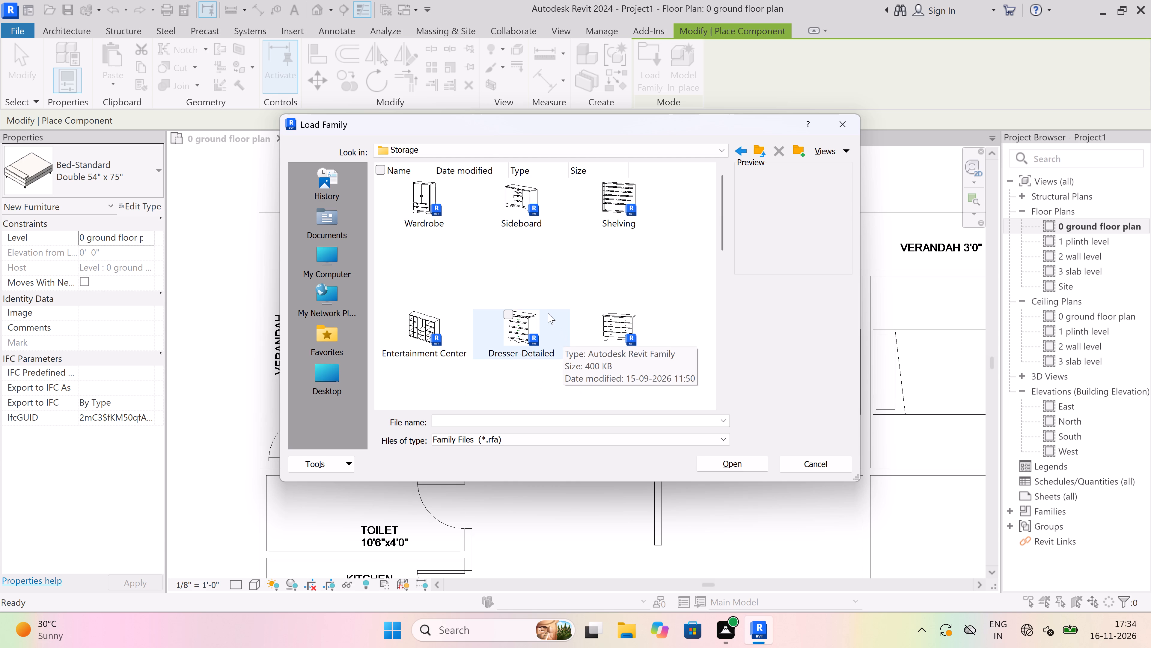
left_click(430, 206)
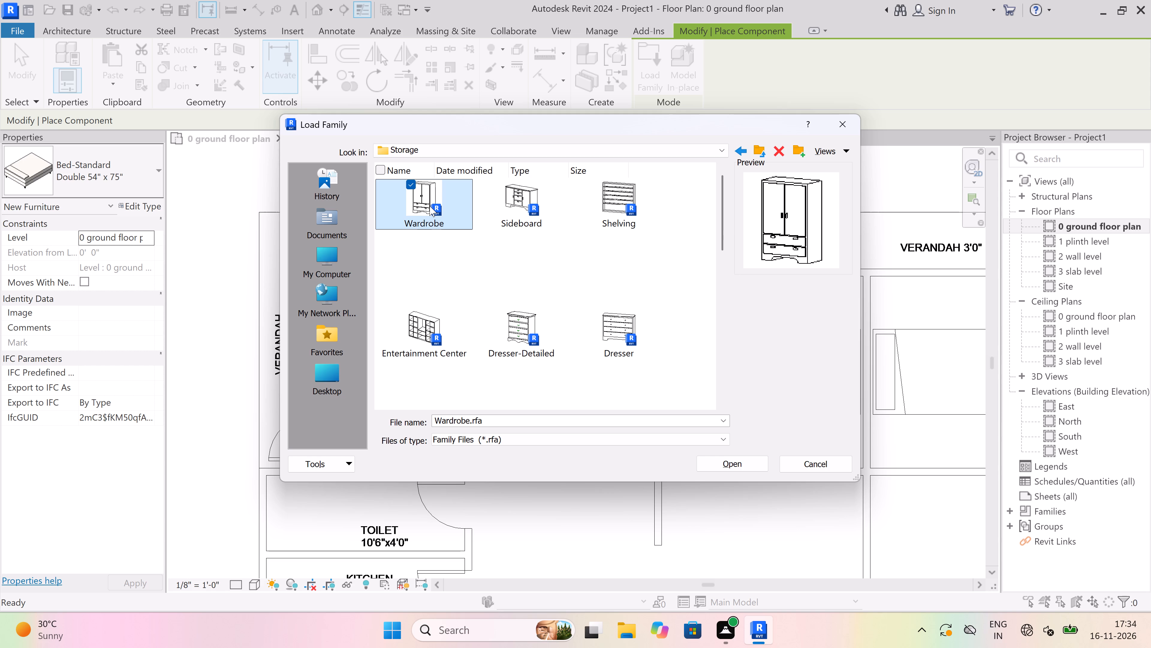
double_click(419, 199)
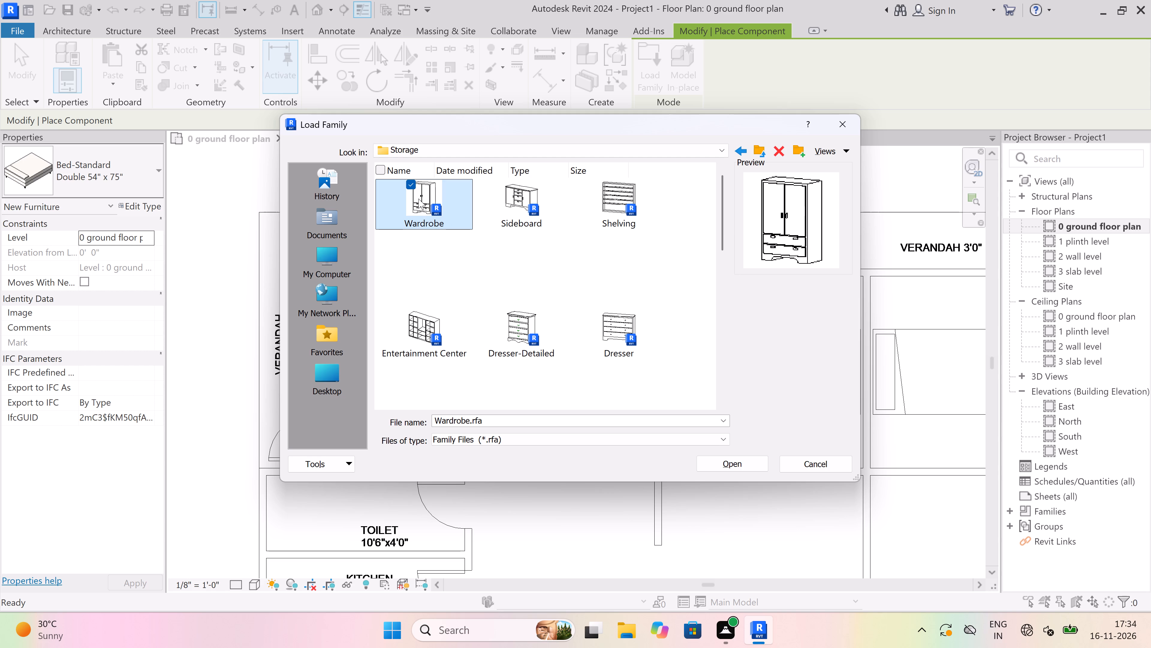
double_click(418, 198)
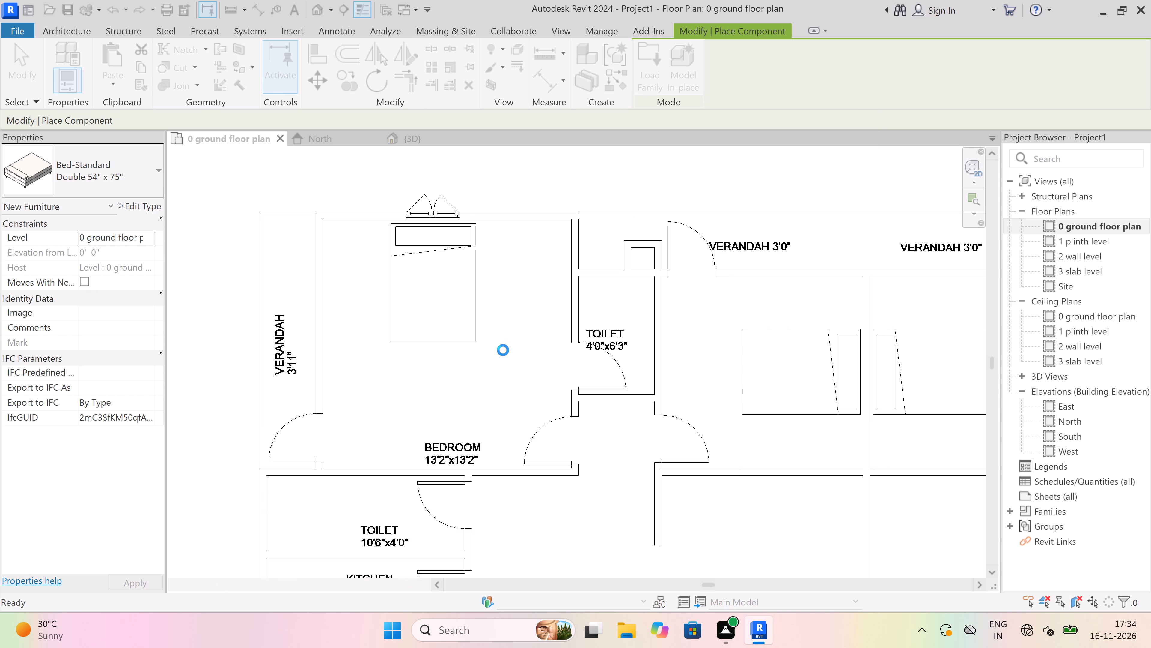
Place a 48" x 72" x 24" wardrobe on 1 plinth level in the northwest bedroom's northeast corner, doors facing the bed.
scroll(336, 249, "up", 4)
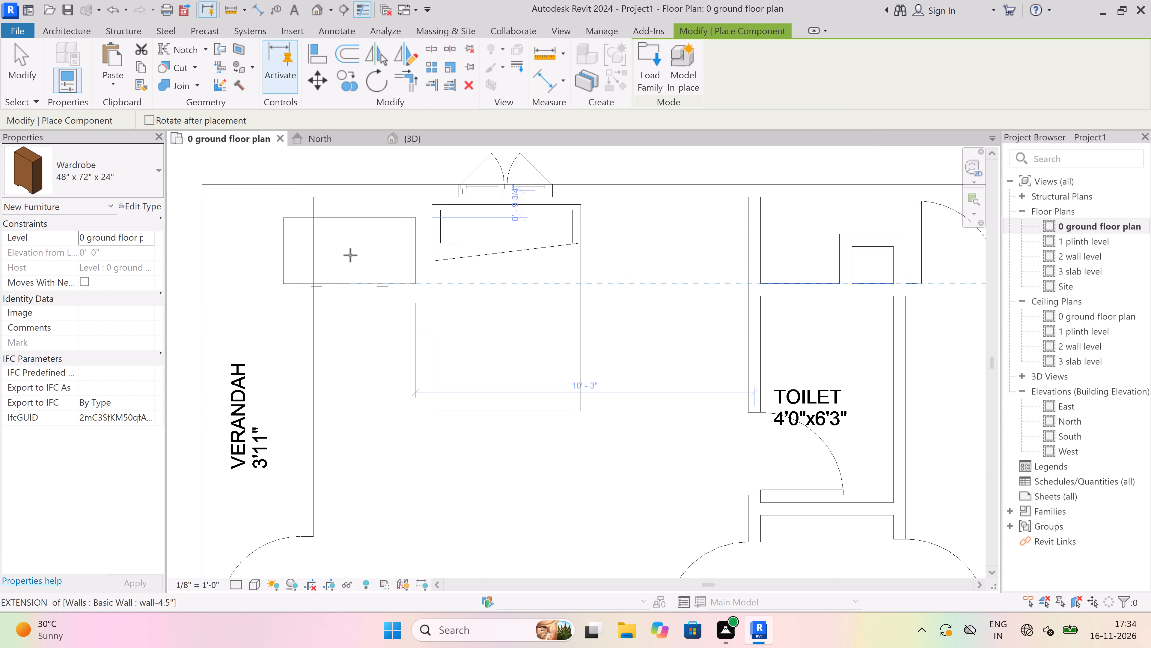
scroll(352, 255, "down", 3)
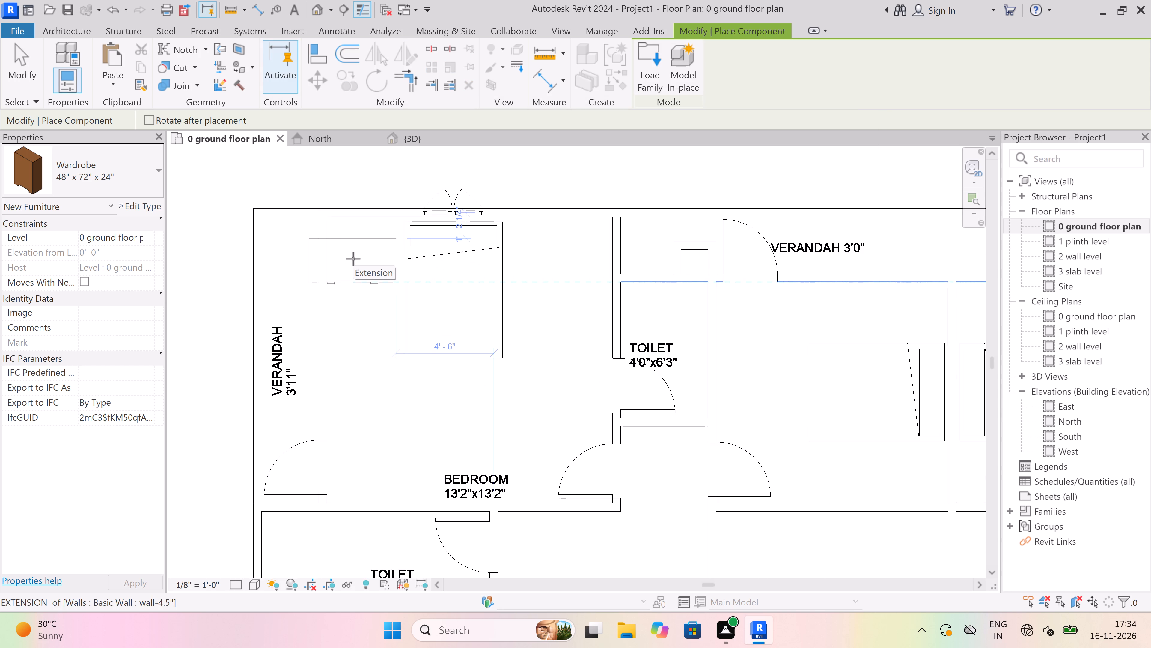
key("space")
key("space")
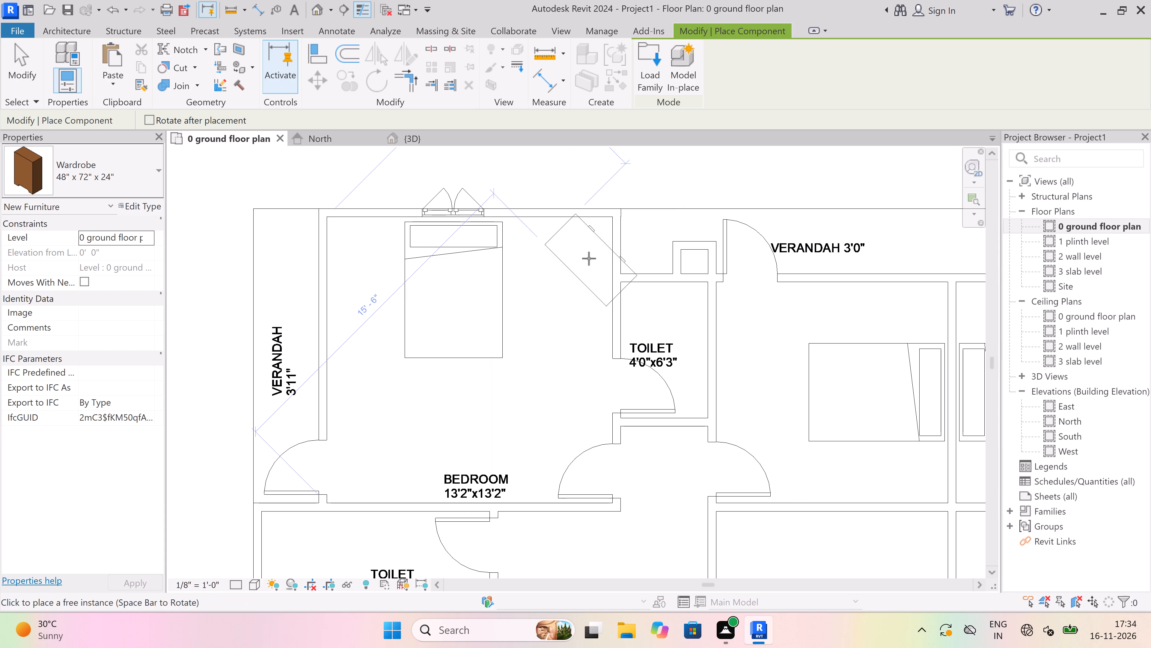
scroll(589, 258, "up", 2)
key("space")
key("space")
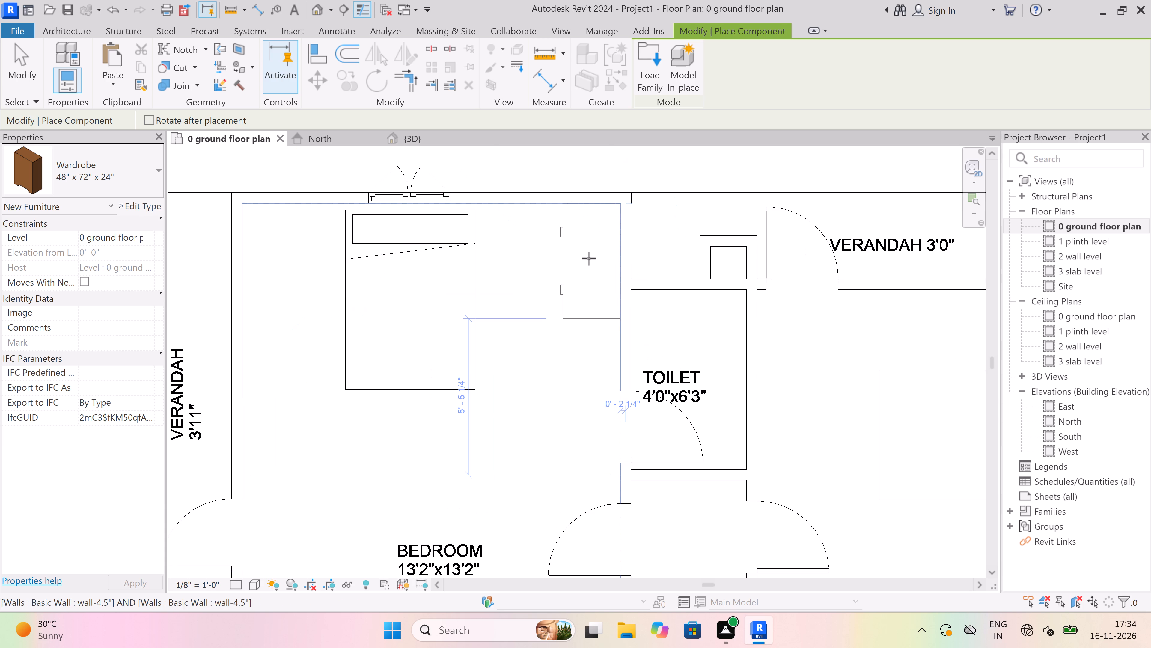
scroll(594, 263, "up", 1)
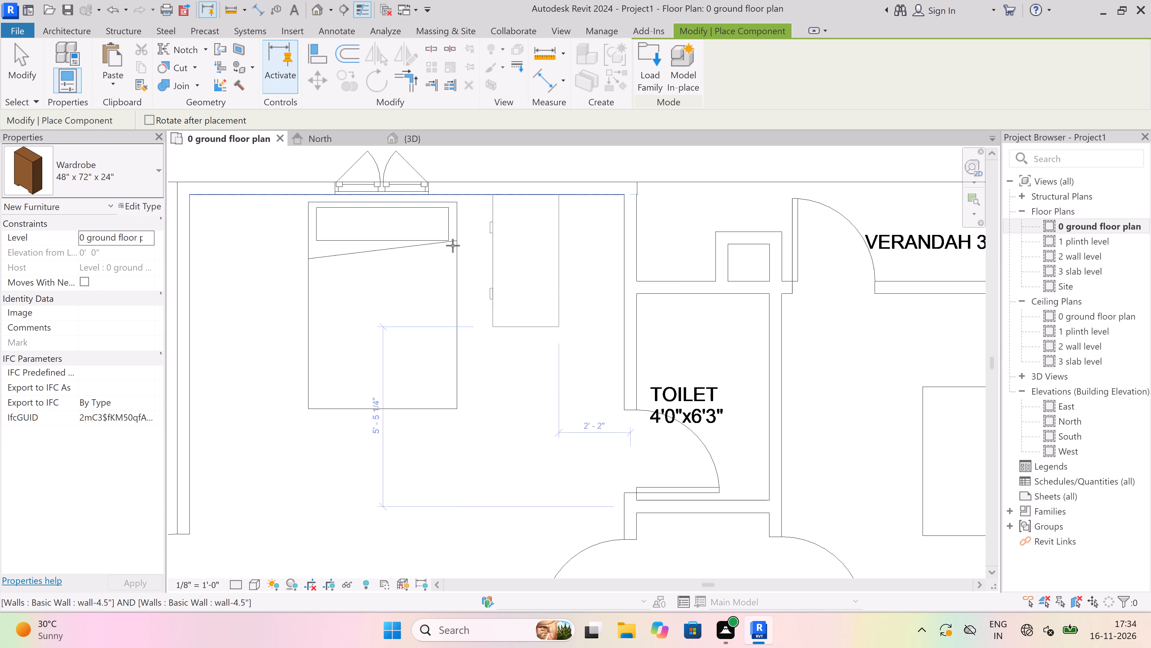
left_click(149, 238)
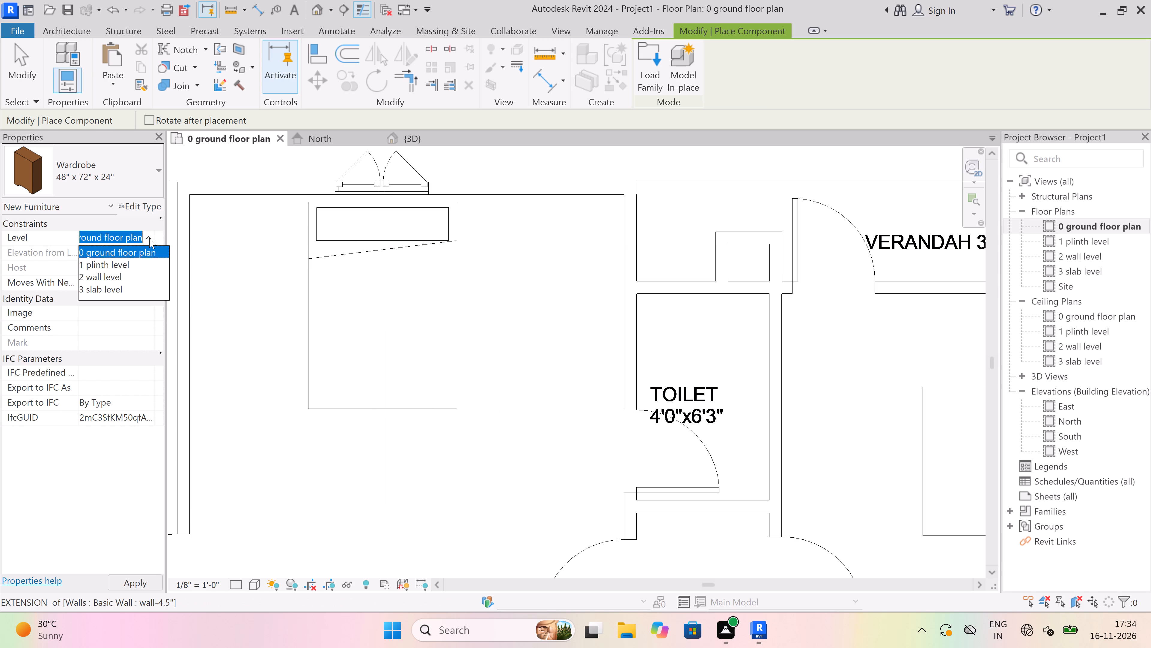
left_click(131, 265)
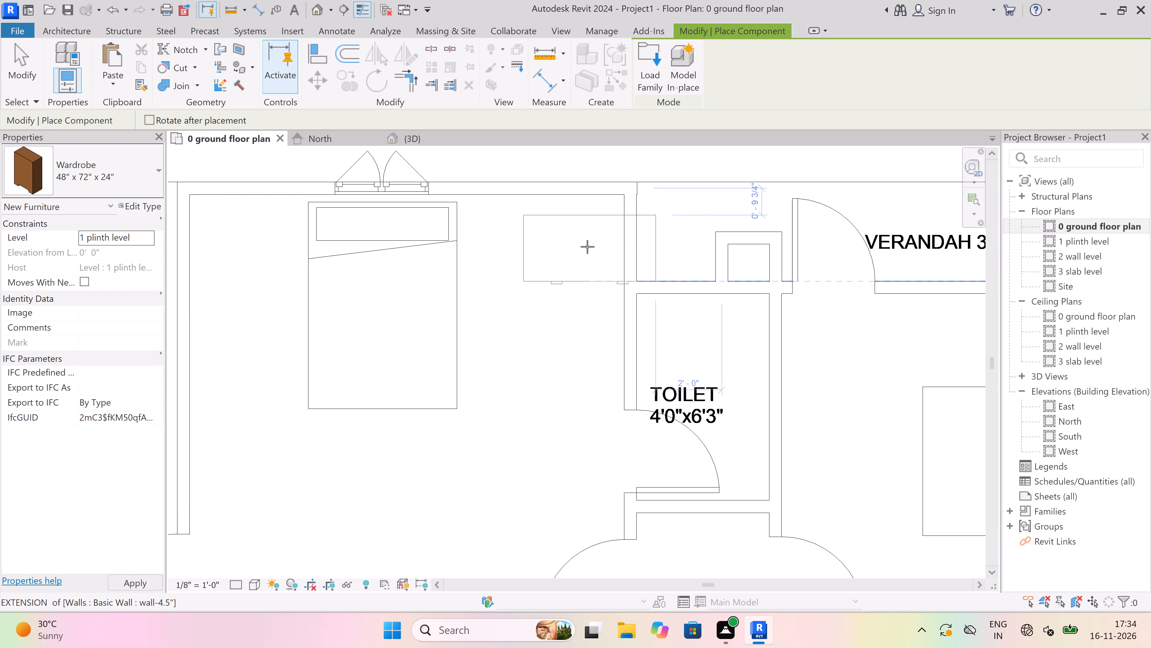
key("space")
key("space")
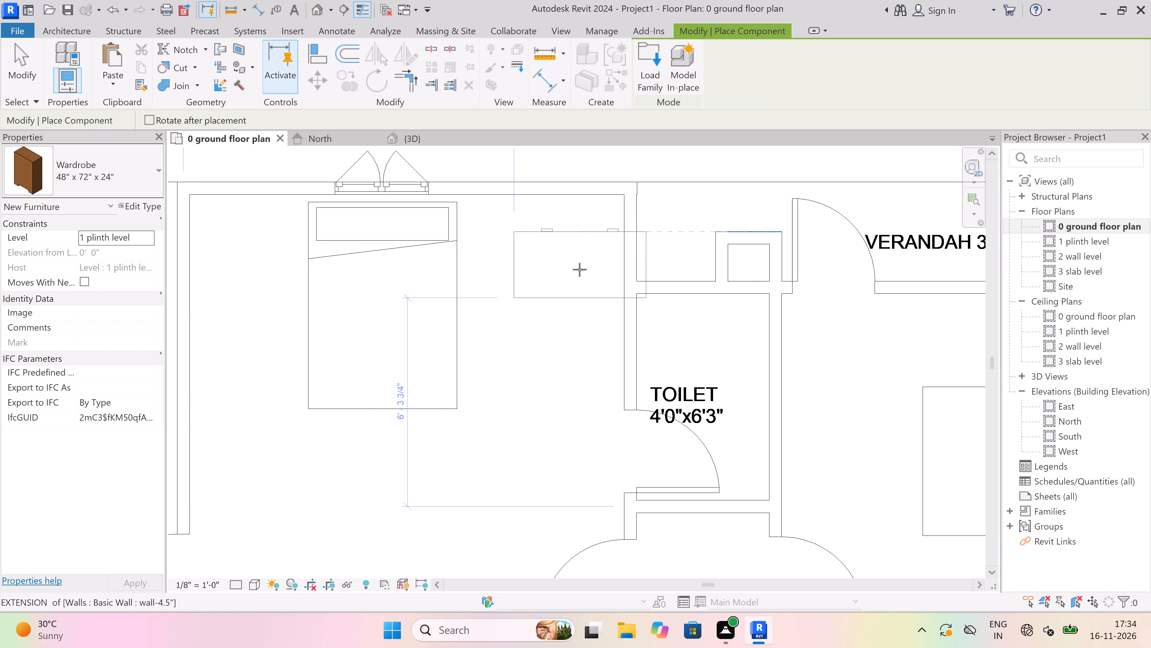
key("space")
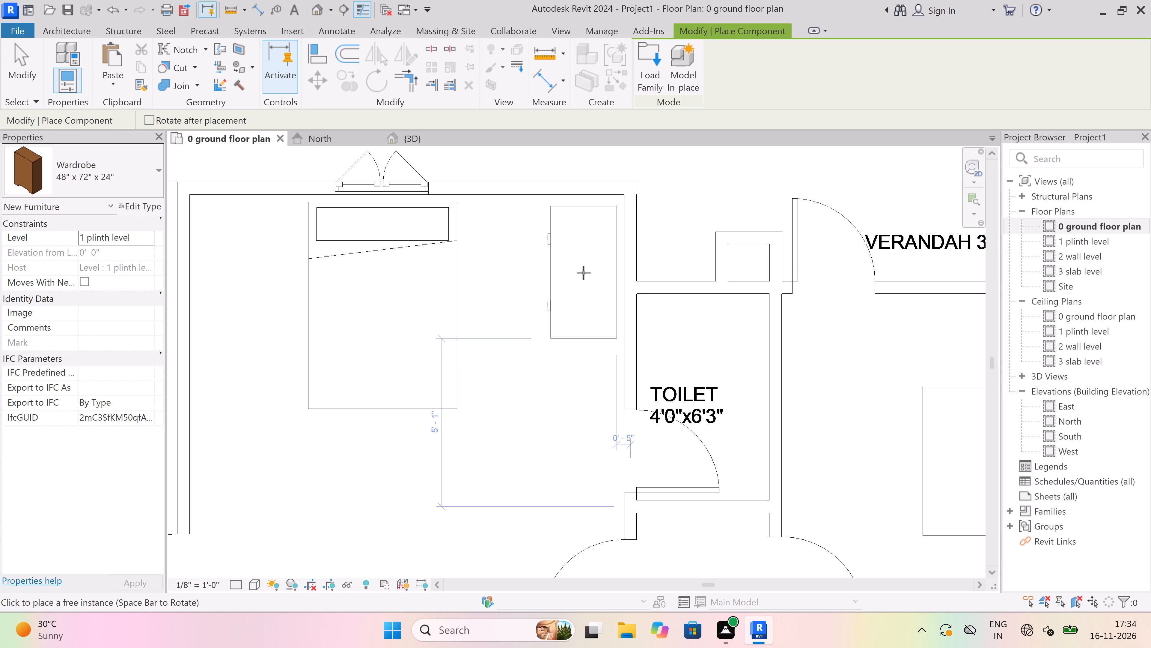
scroll(583, 273, "up", 4)
left_click(587, 270)
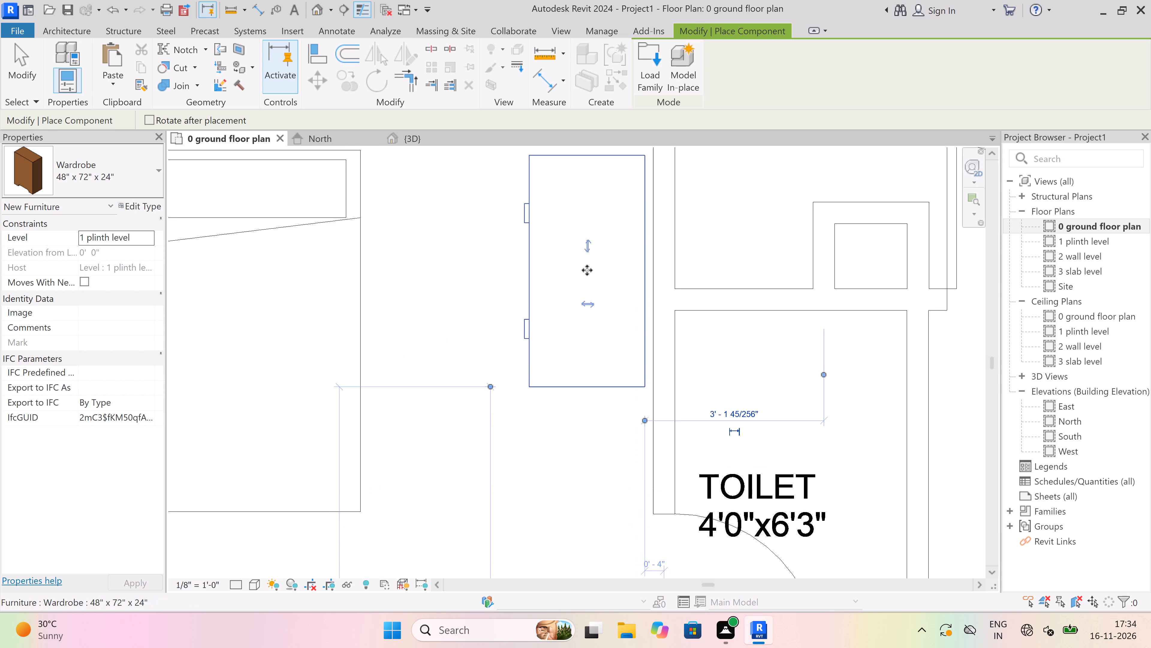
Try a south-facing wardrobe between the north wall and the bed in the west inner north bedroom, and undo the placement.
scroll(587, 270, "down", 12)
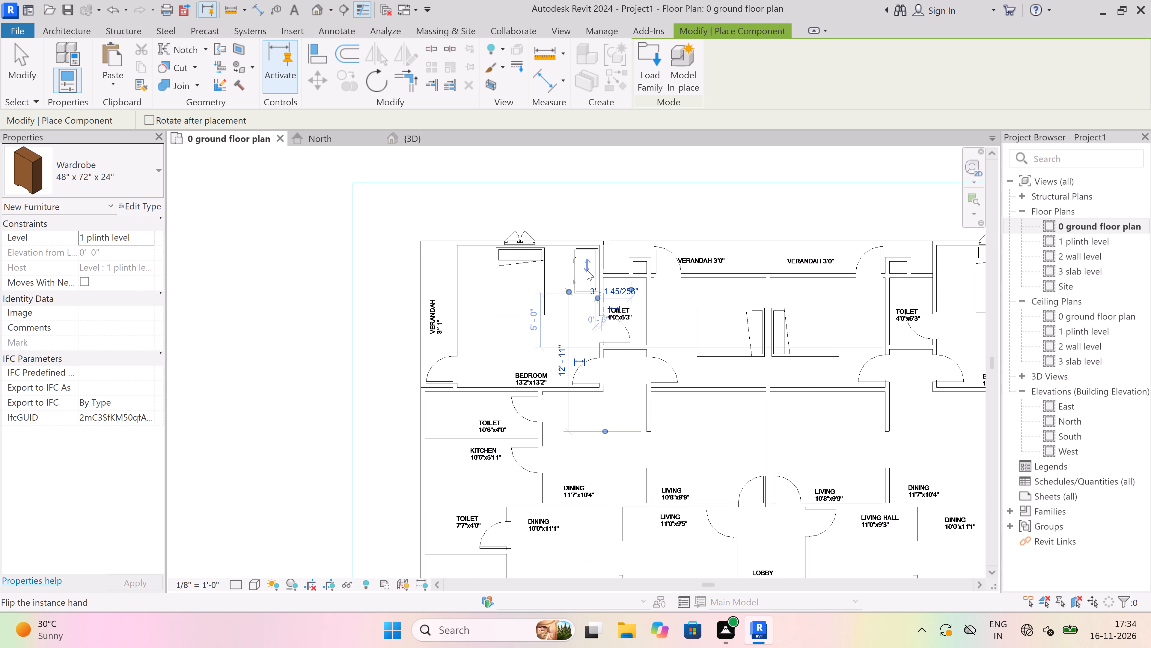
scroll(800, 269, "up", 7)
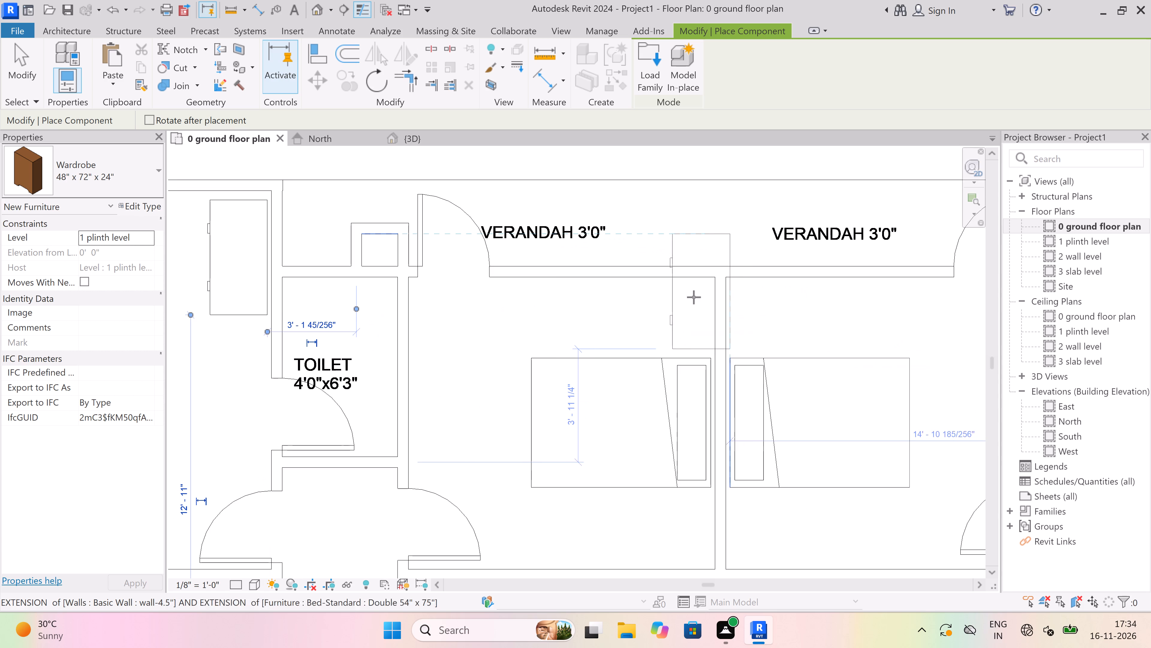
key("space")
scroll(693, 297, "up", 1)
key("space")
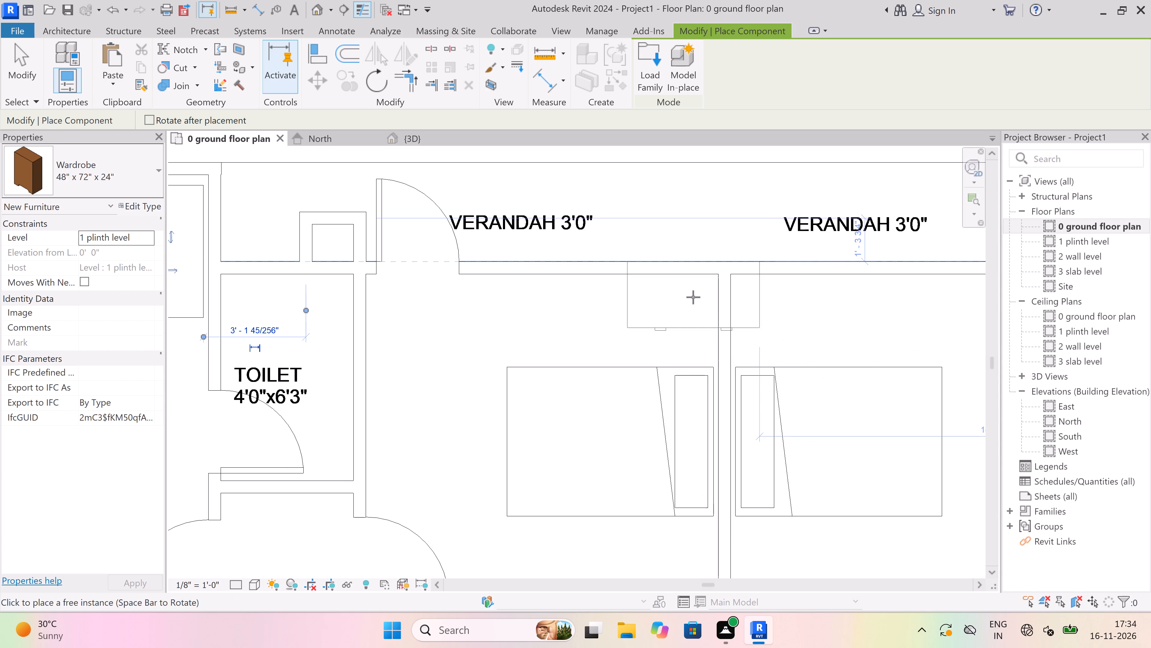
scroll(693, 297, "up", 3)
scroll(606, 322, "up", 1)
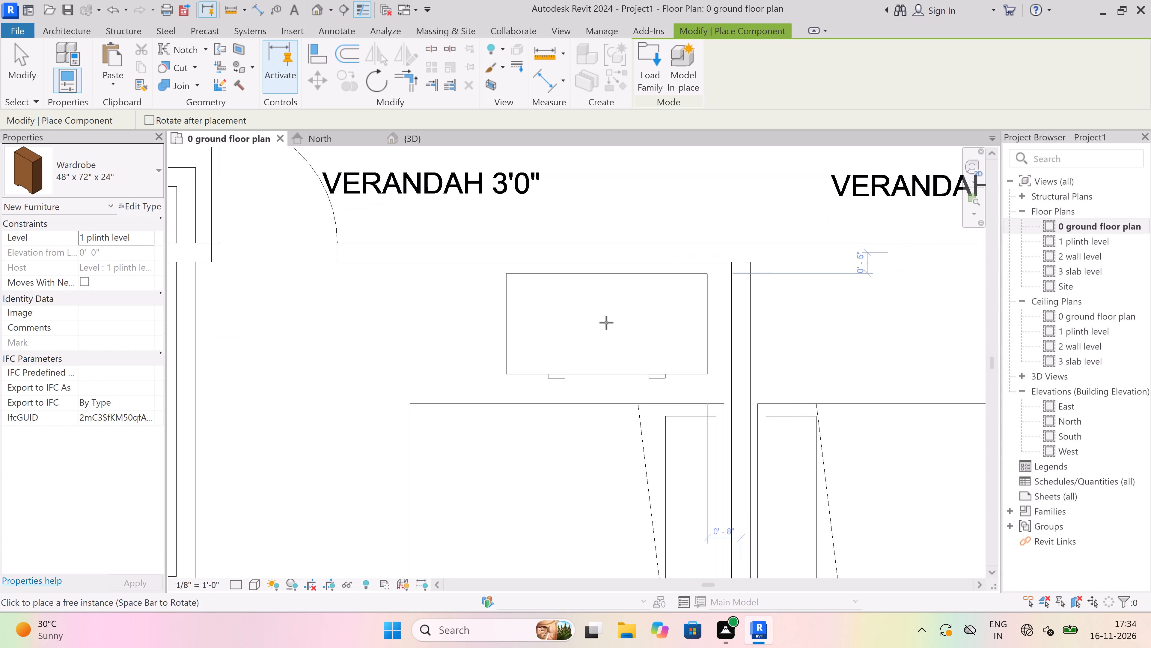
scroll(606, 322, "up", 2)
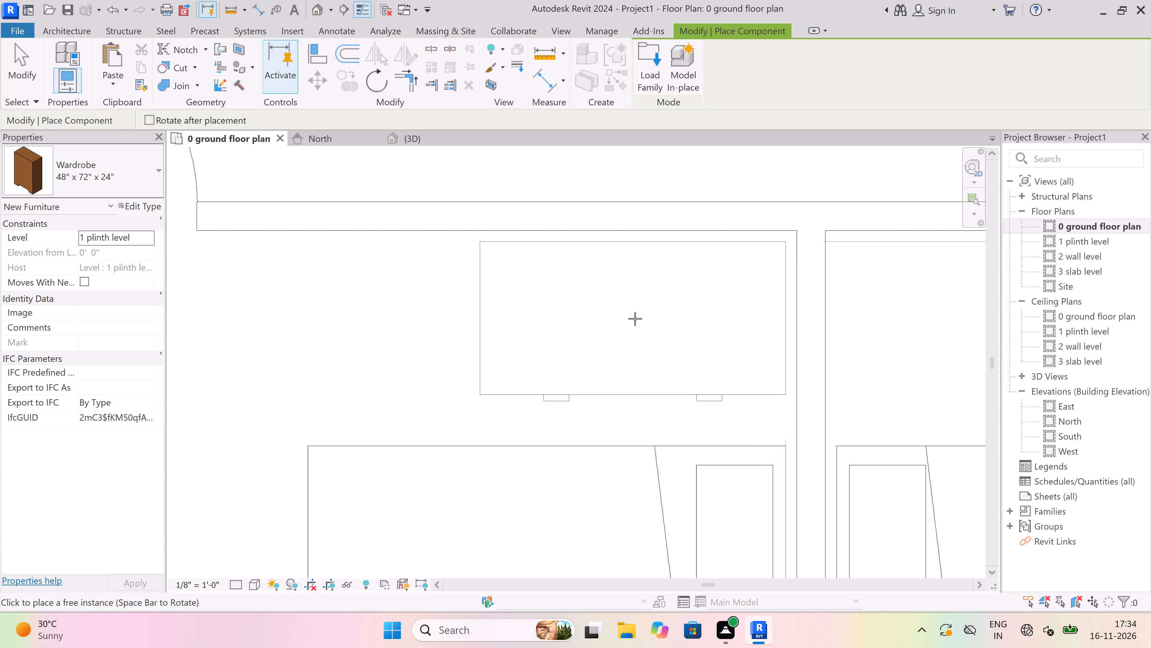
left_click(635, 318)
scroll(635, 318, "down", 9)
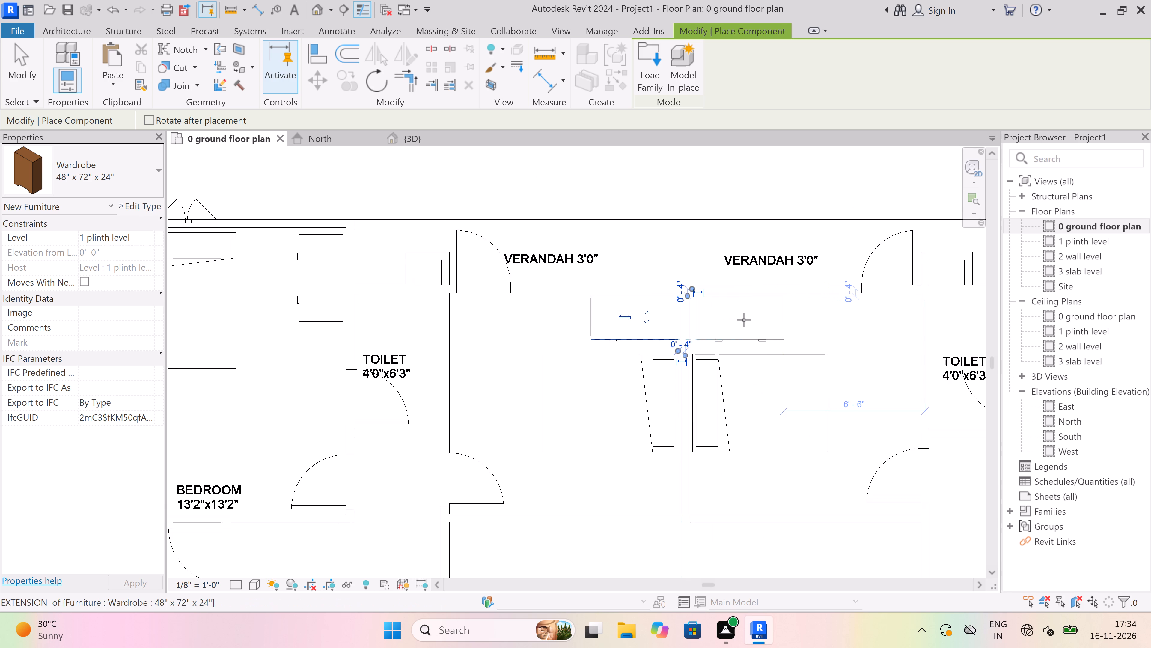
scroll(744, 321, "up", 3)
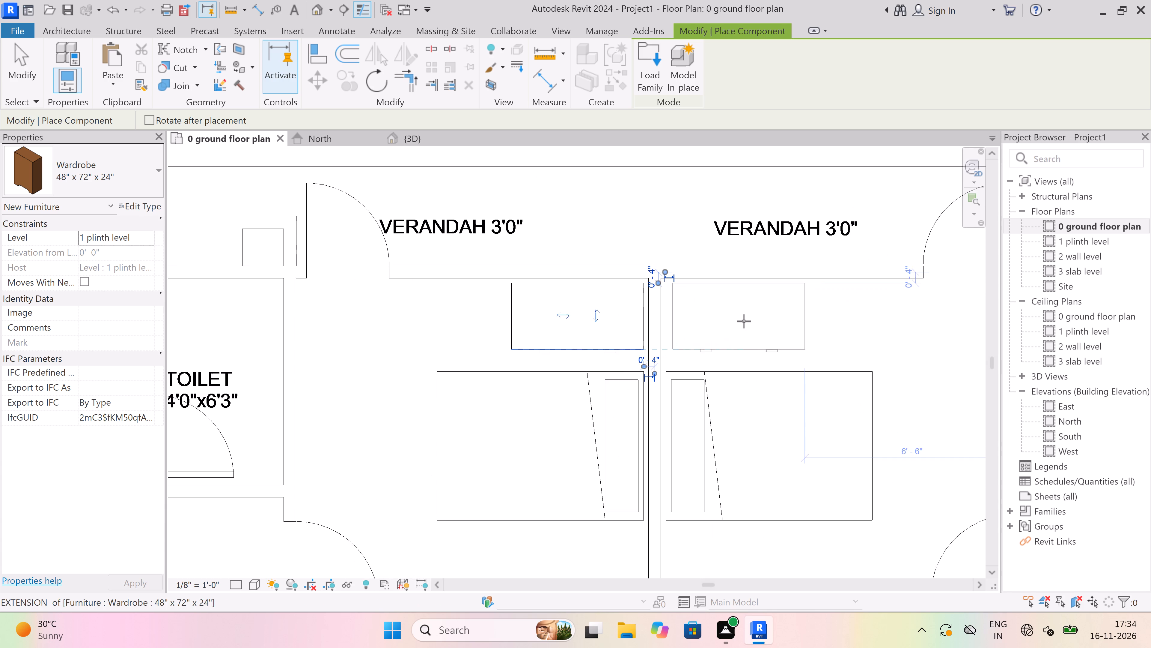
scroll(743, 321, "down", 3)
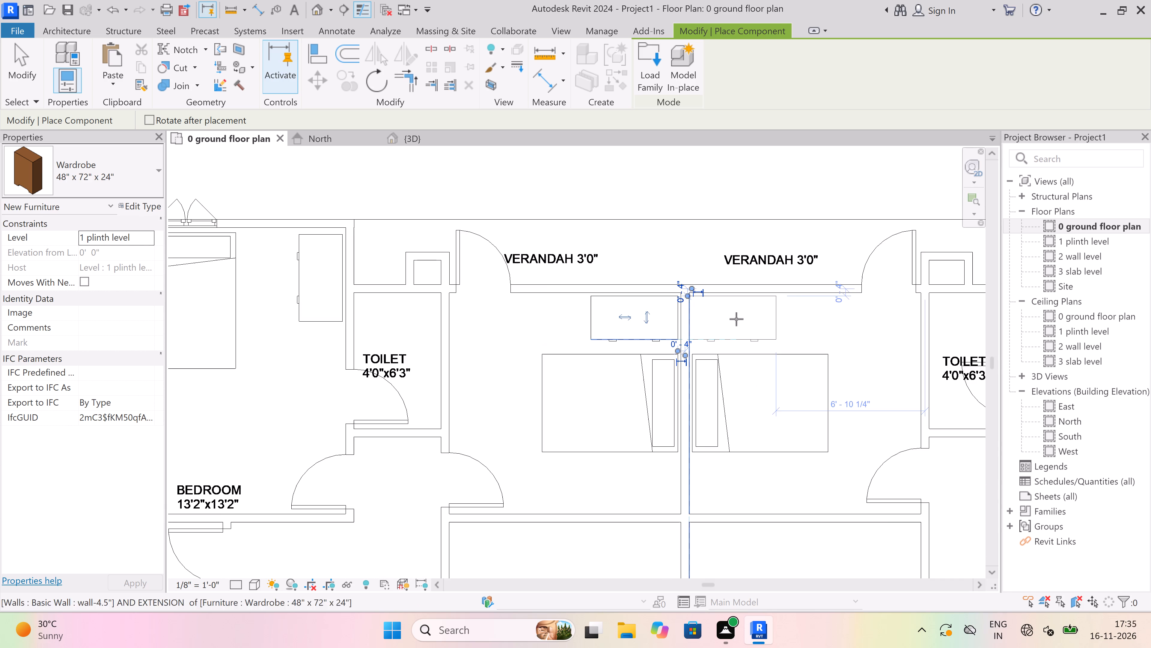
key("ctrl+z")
Place a wardrobe near the south wall of the west inner north bedroom, with its doors facing north toward the bed.
scroll(638, 310, "down", 12)
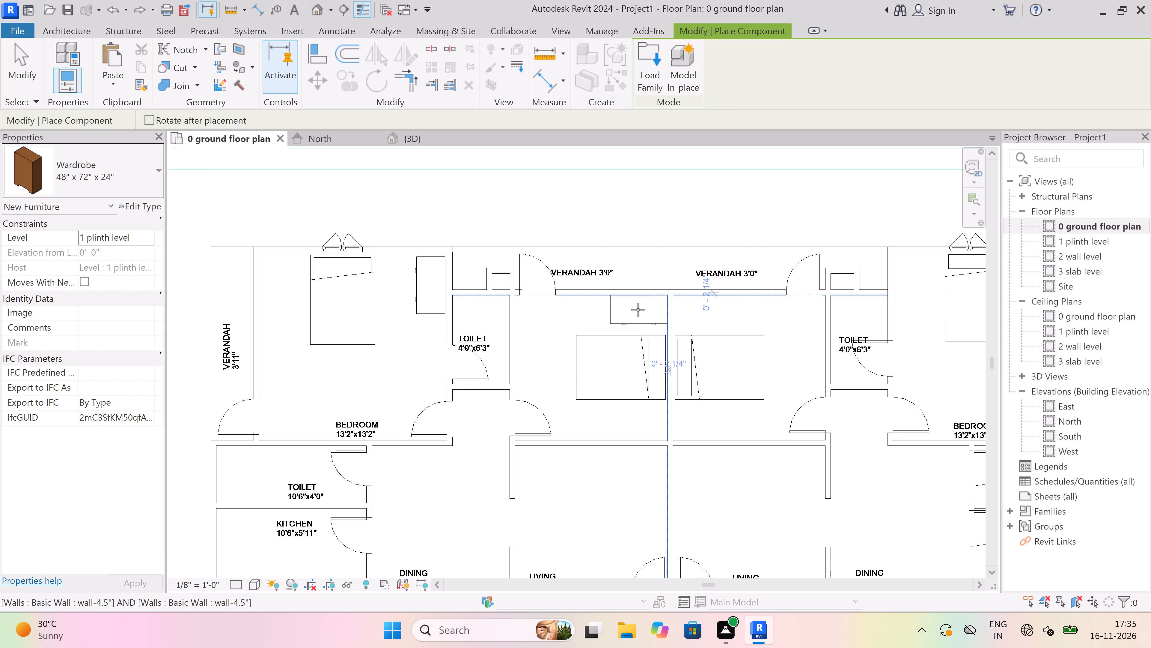
scroll(638, 310, "down", 3)
scroll(641, 363, "up", 3)
scroll(634, 402, "up", 7)
key("space")
key("space")
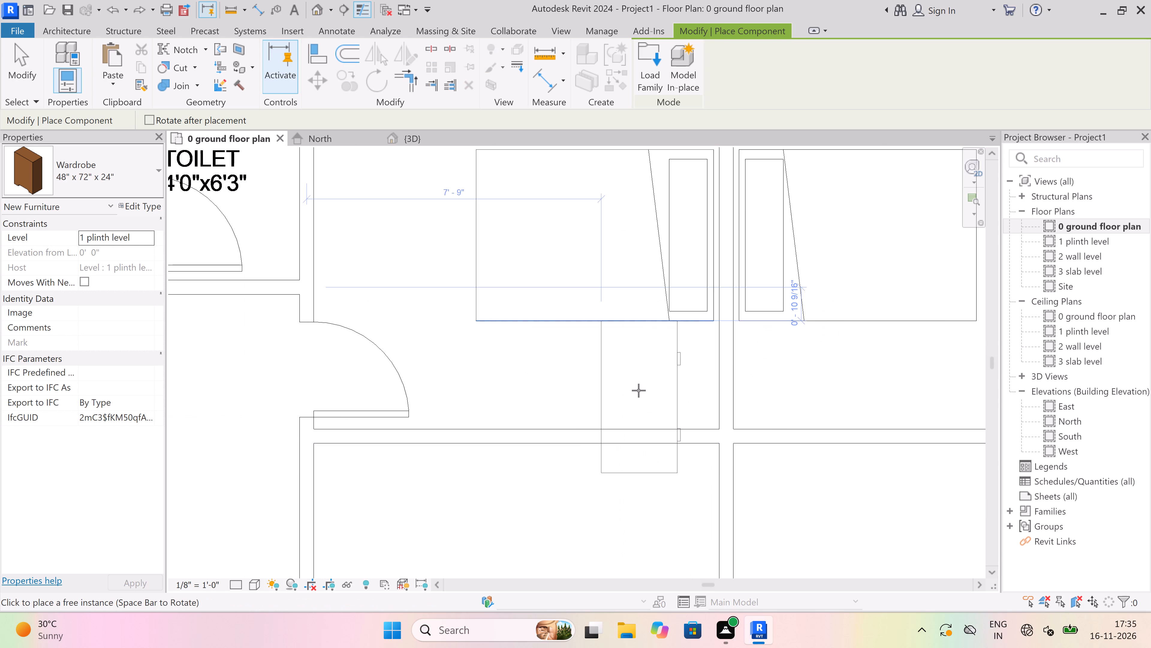
key("space")
scroll(618, 388, "up", 3)
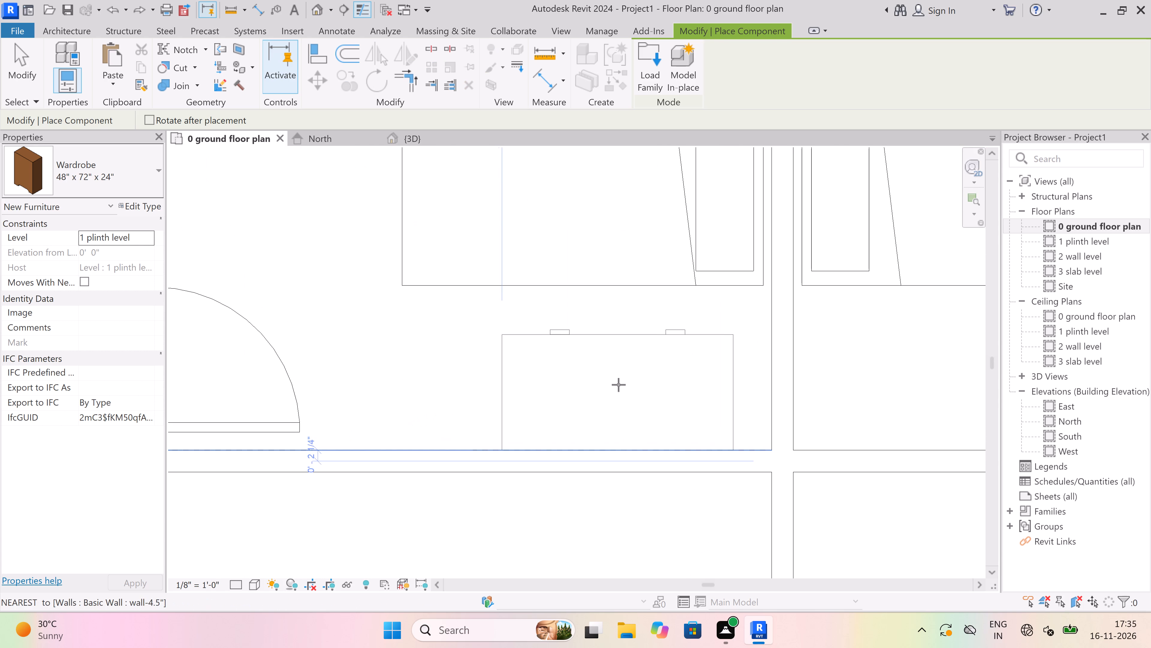
left_click(623, 382)
Place a matching north-facing wardrobe near the south wall of the adjoining east inner bedroom, beside the shared partition wall.
scroll(623, 379, "down", 3)
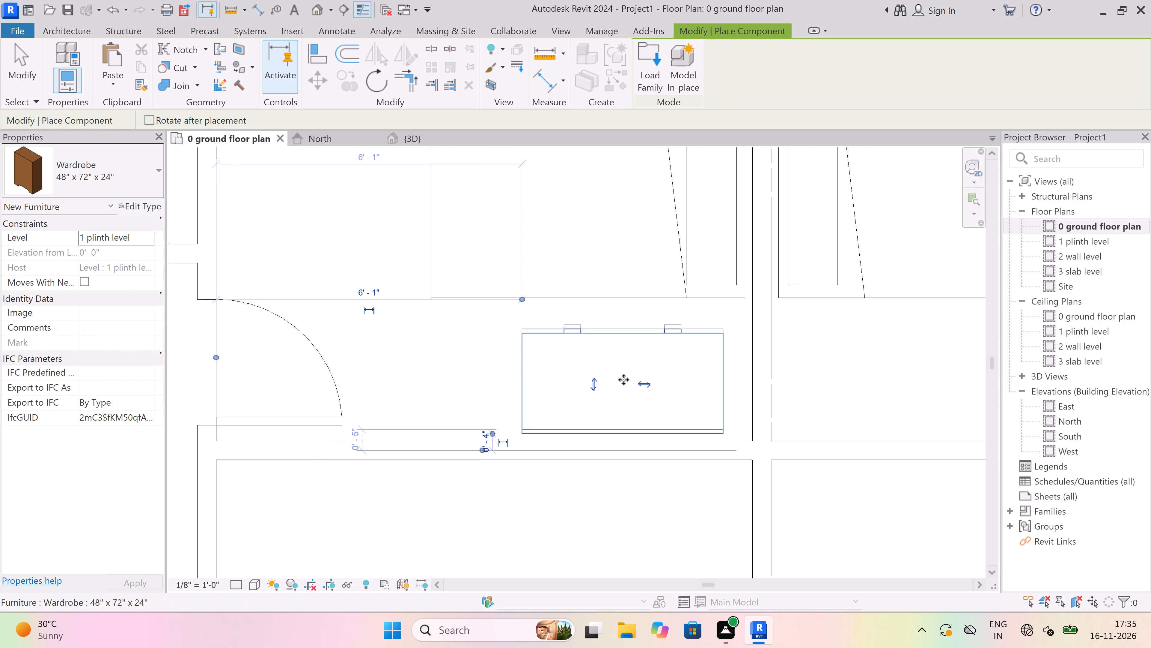
scroll(623, 379, "down", 5)
scroll(715, 385, "up", 6)
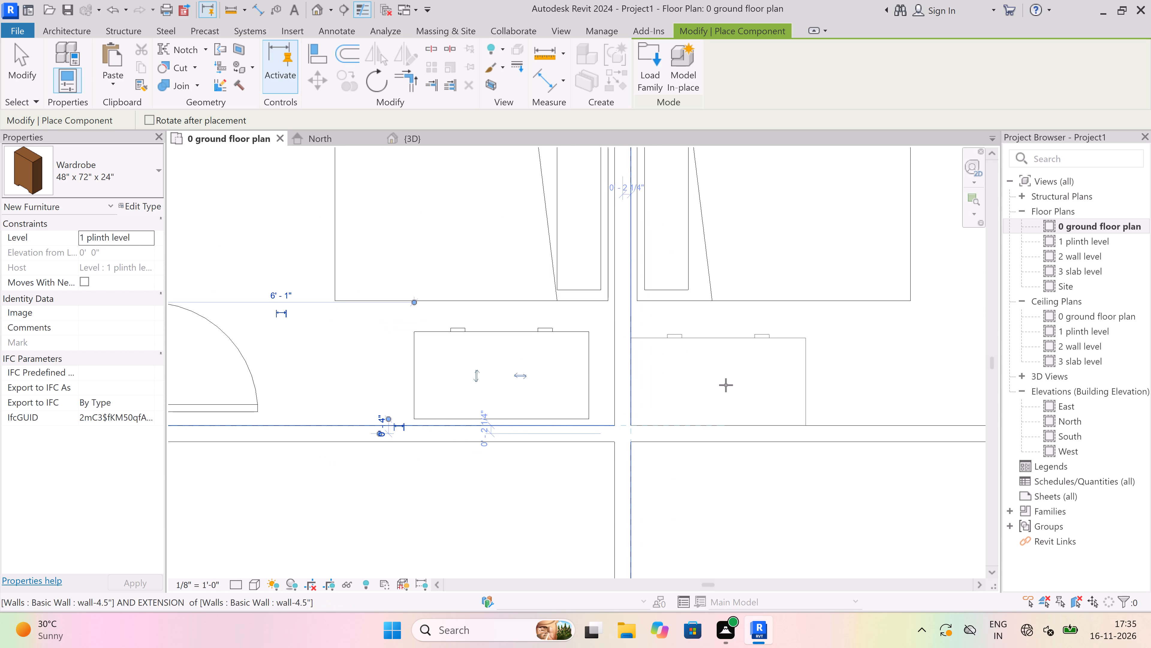
left_click(731, 382)
Place a wardrobe in the northeast corner of the northeast bedroom beside the bed, with its doors facing south.
scroll(529, 352, "down", 4)
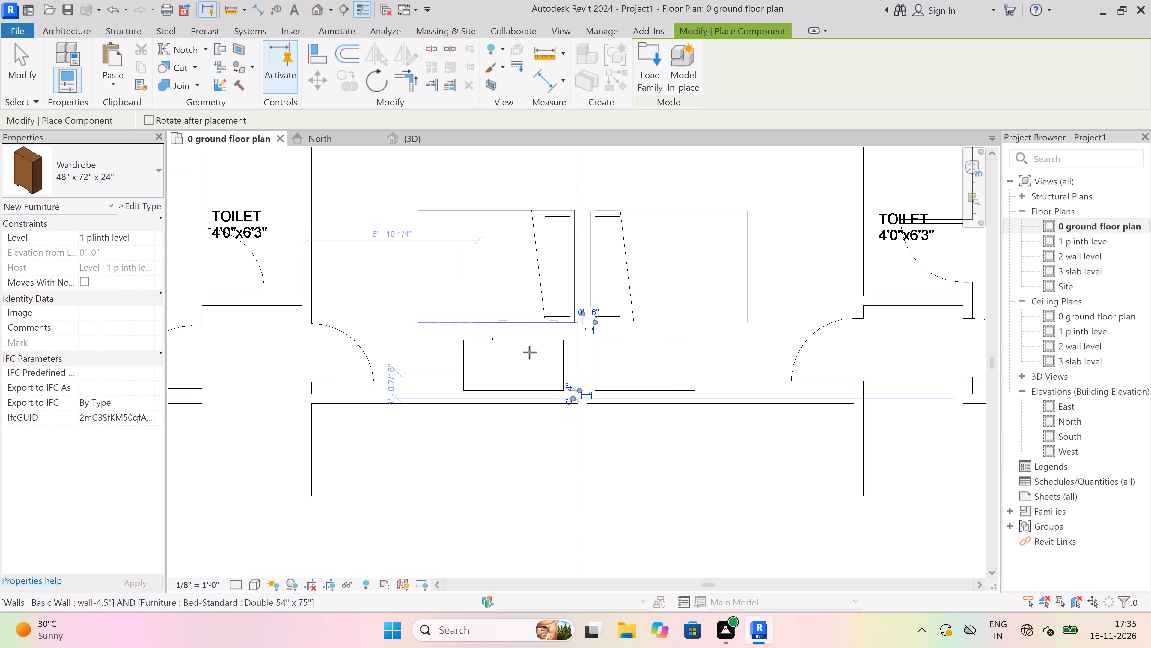
scroll(529, 352, "down", 11)
scroll(696, 308, "up", 8)
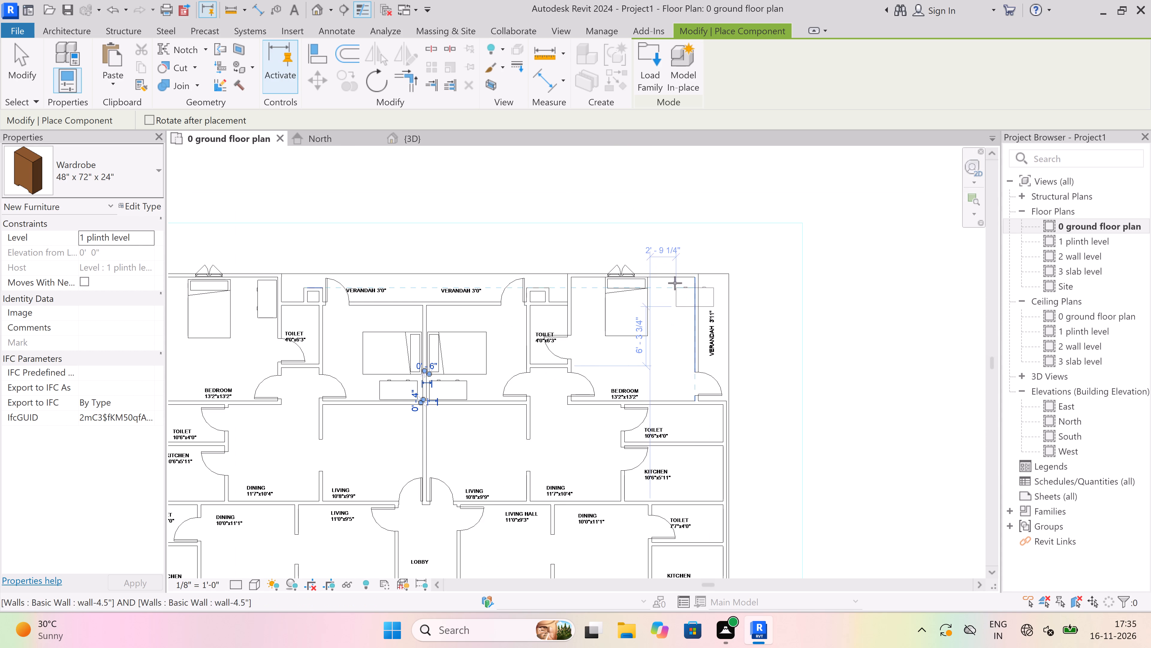
scroll(675, 283, "up", 7)
key("space")
key("space")
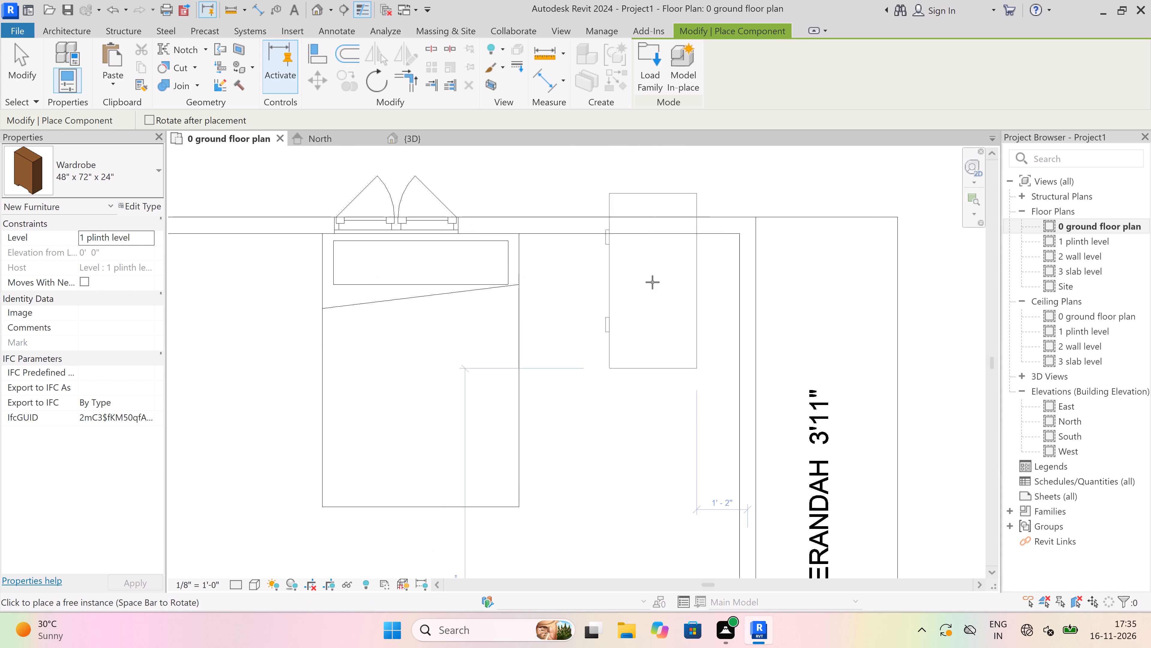
key("space")
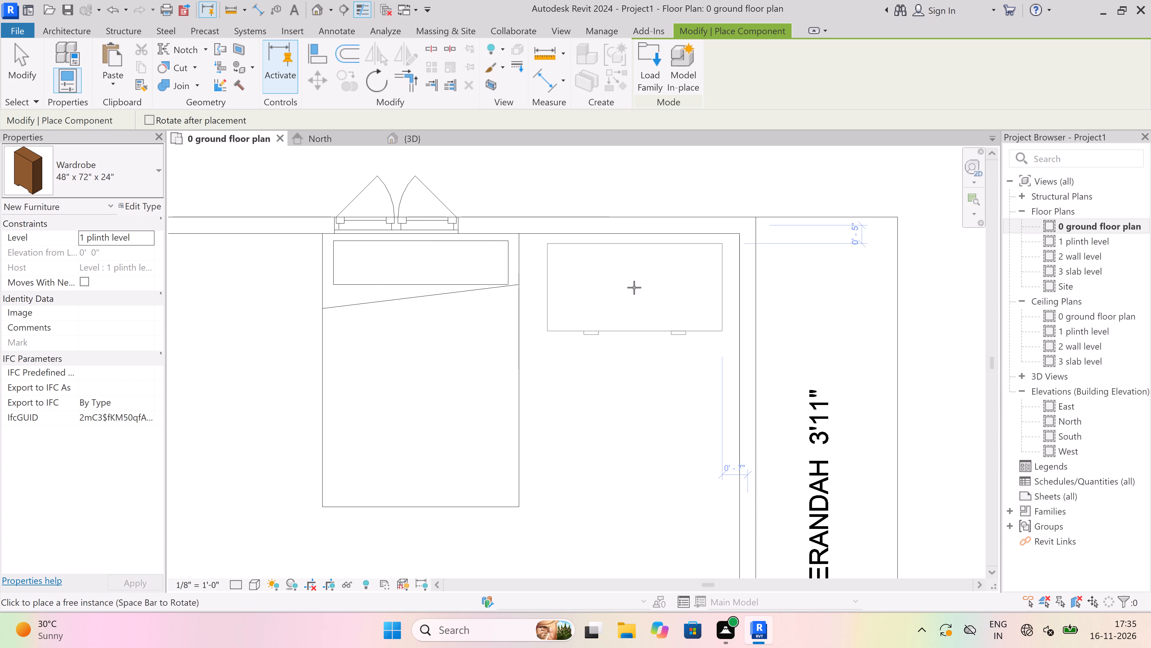
left_click(634, 287)
Place a wardrobe in the northeast corner of the 13'7"x13'9" southeast bedroom, north of the bed, with its doors facing south.
scroll(633, 288, "down", 10)
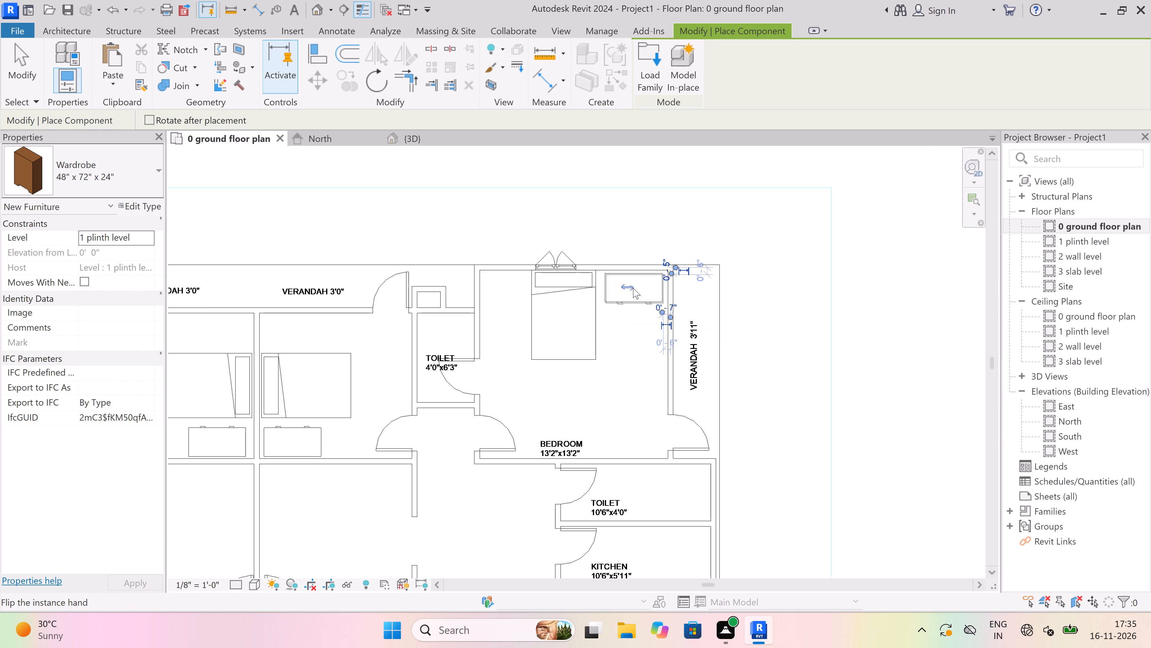
scroll(633, 288, "down", 10)
scroll(623, 409, "up", 7)
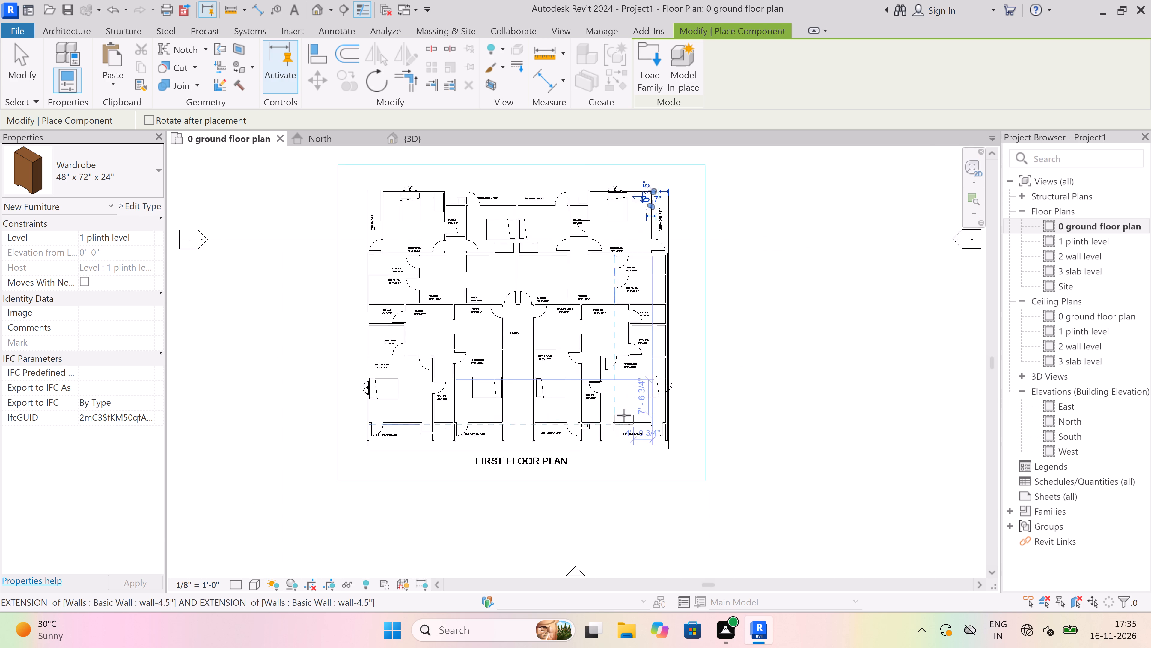
scroll(624, 415, "up", 11)
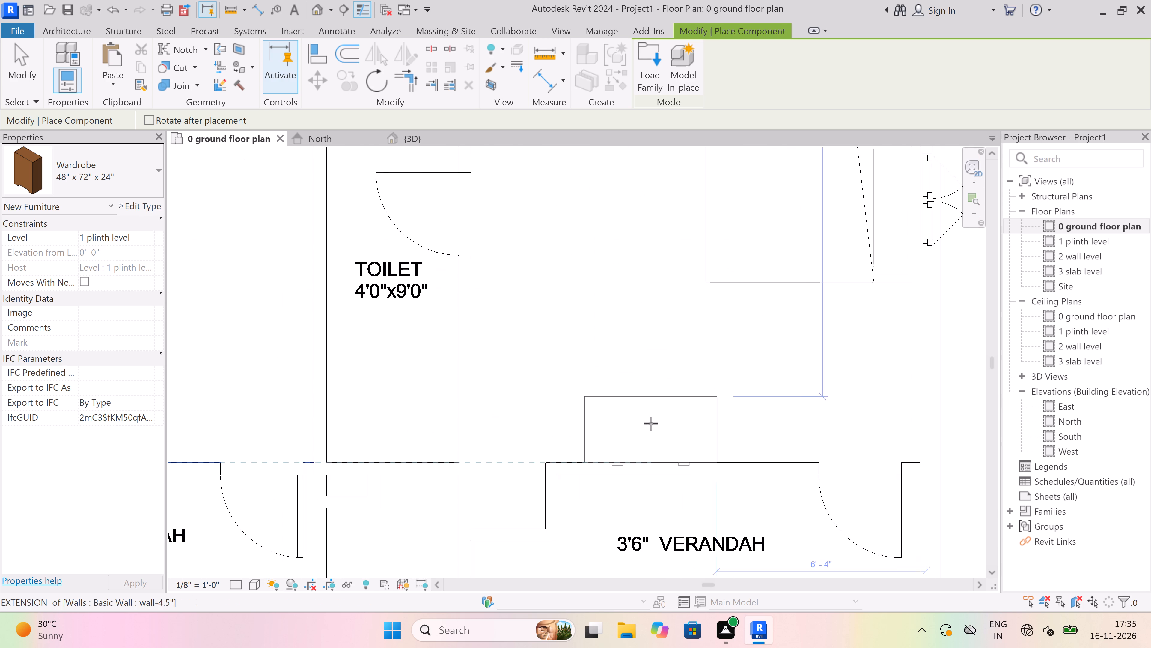
scroll(651, 423, "down", 3)
scroll(591, 423, "up", 1)
scroll(566, 420, "up", 2)
key("space")
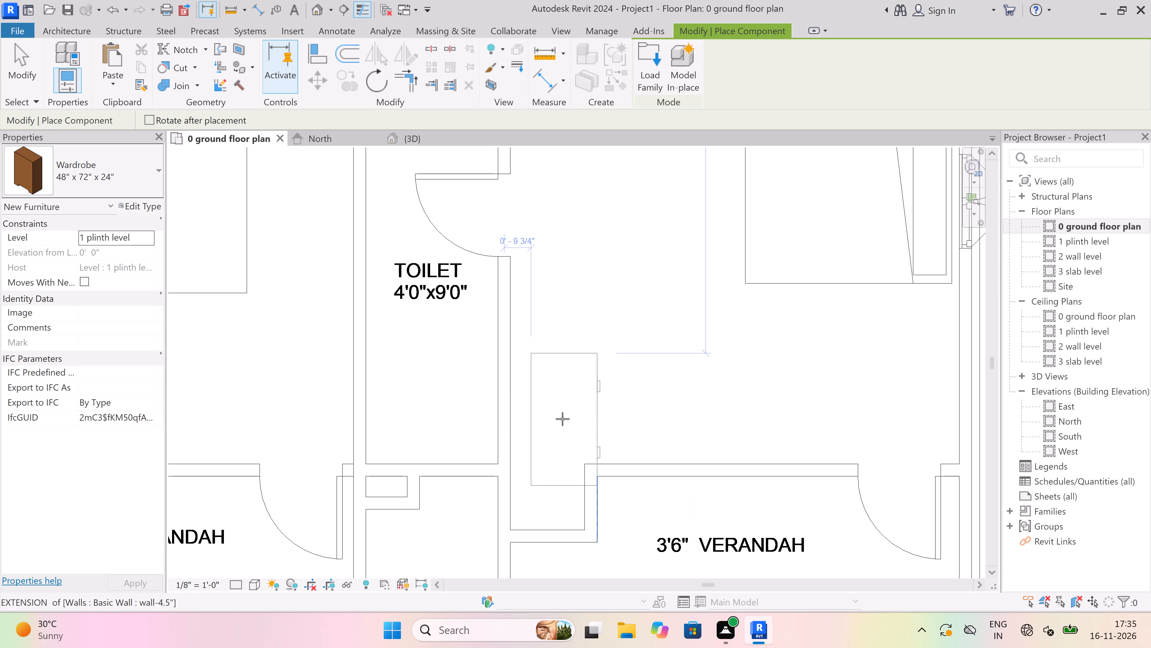
scroll(544, 373, "down", 4)
scroll(577, 365, "down", 3)
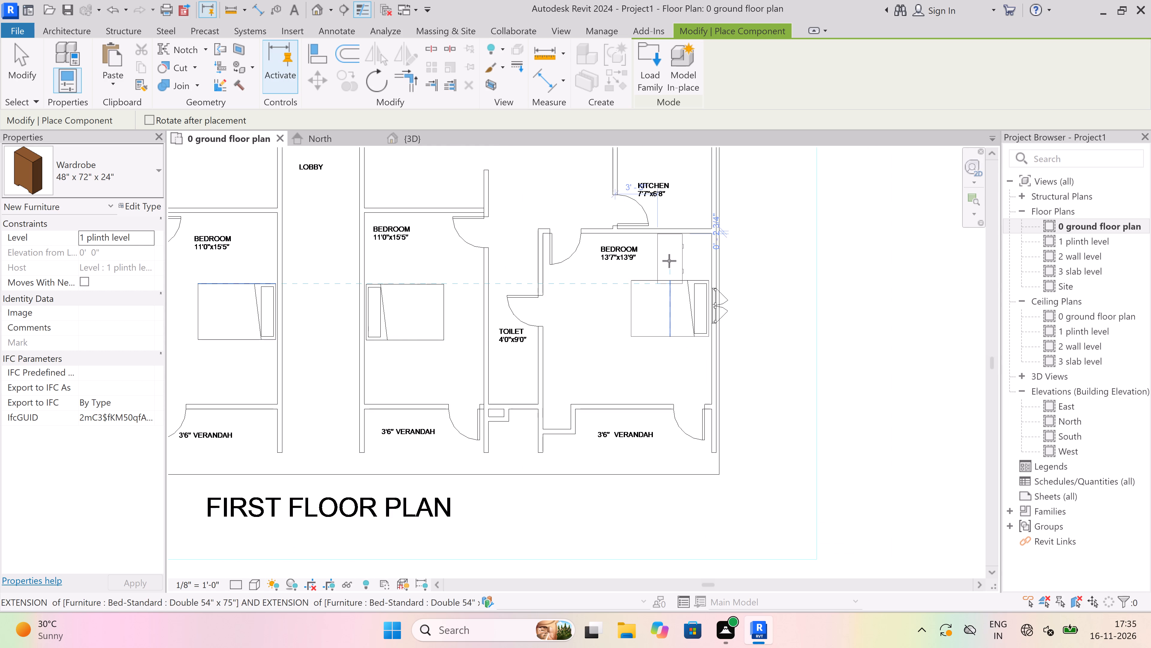
scroll(696, 254, "up", 3)
key("space")
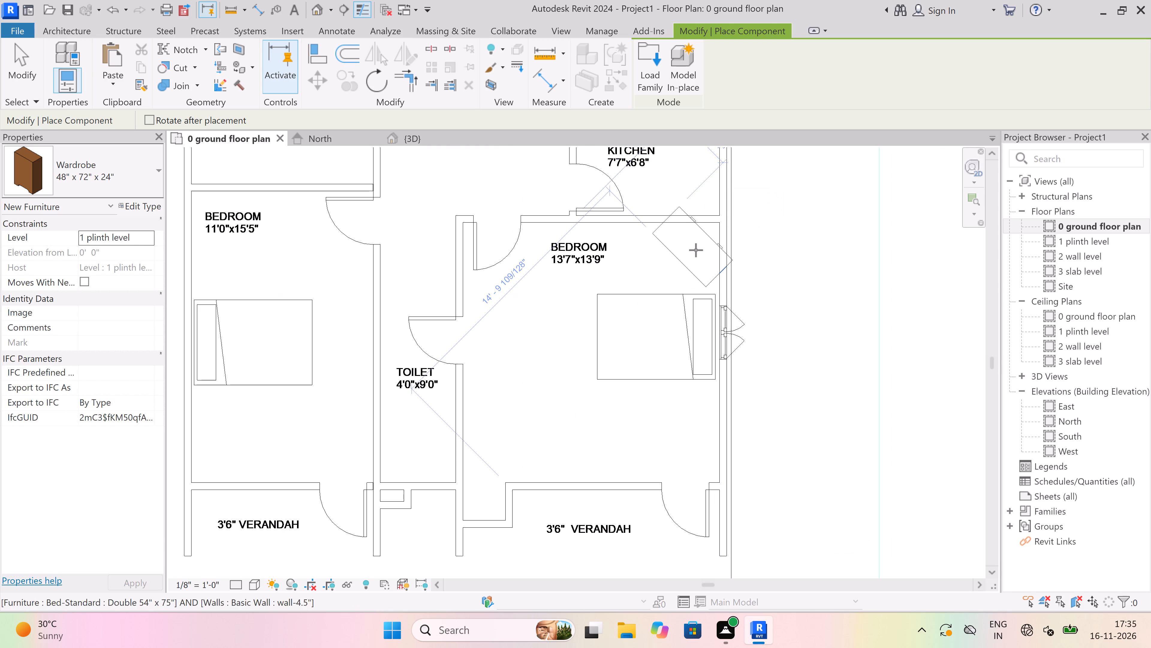
key("space")
key("space")
scroll(693, 248, "up", 2)
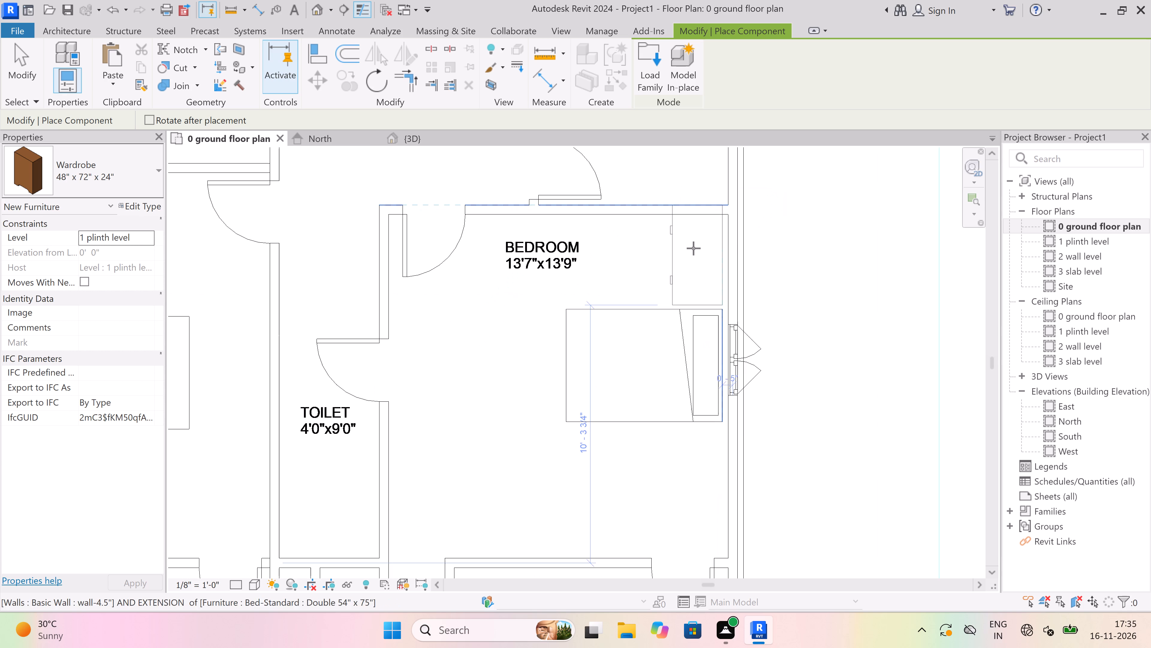
key("space")
scroll(682, 241, "up", 4)
key("space")
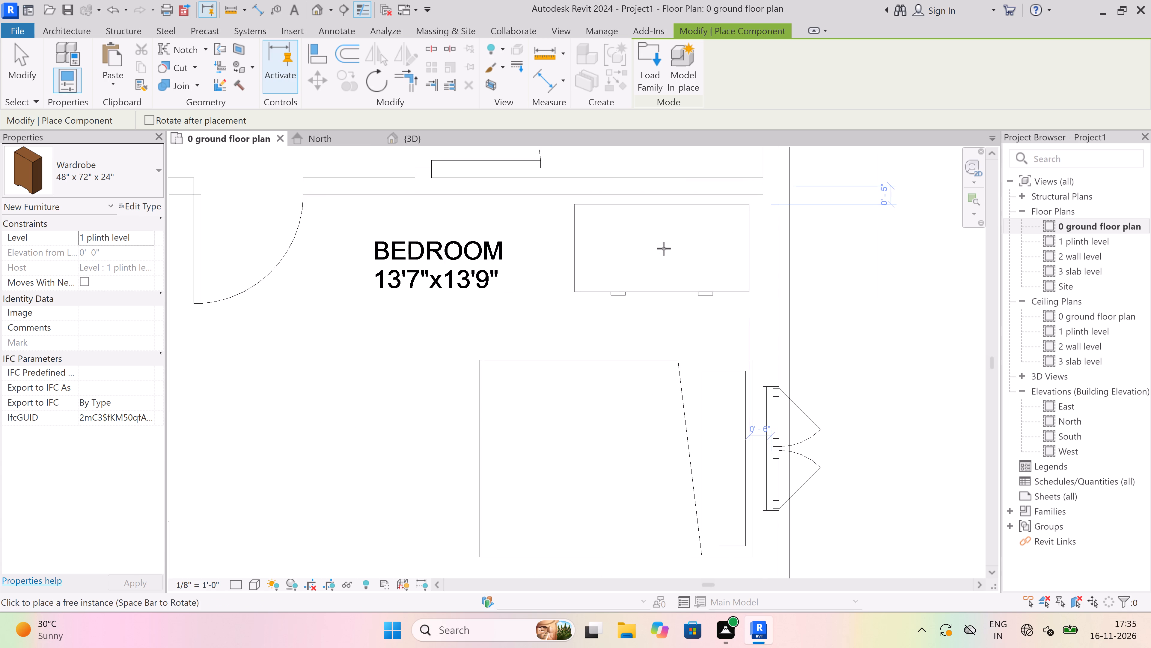
left_click(665, 248)
Place a south-facing wardrobe in the northwest corner of the 11'0"x15'5" bedroom just east of the lobby.
scroll(665, 248, "down", 4)
scroll(662, 352, "down", 3)
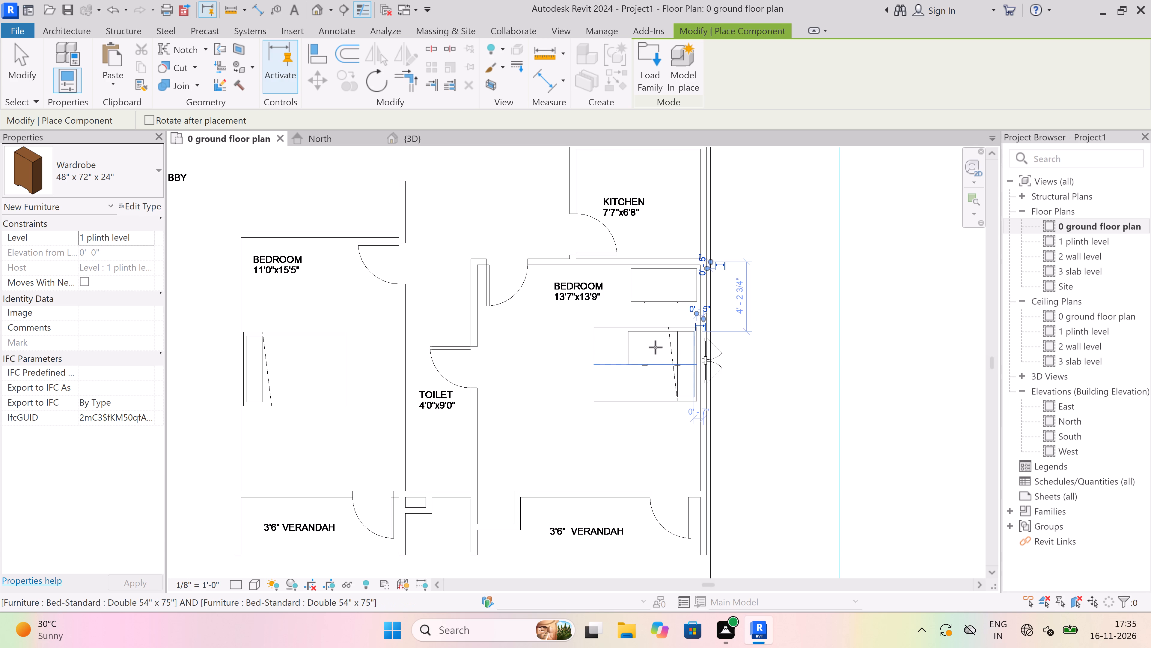
scroll(655, 347, "down", 5)
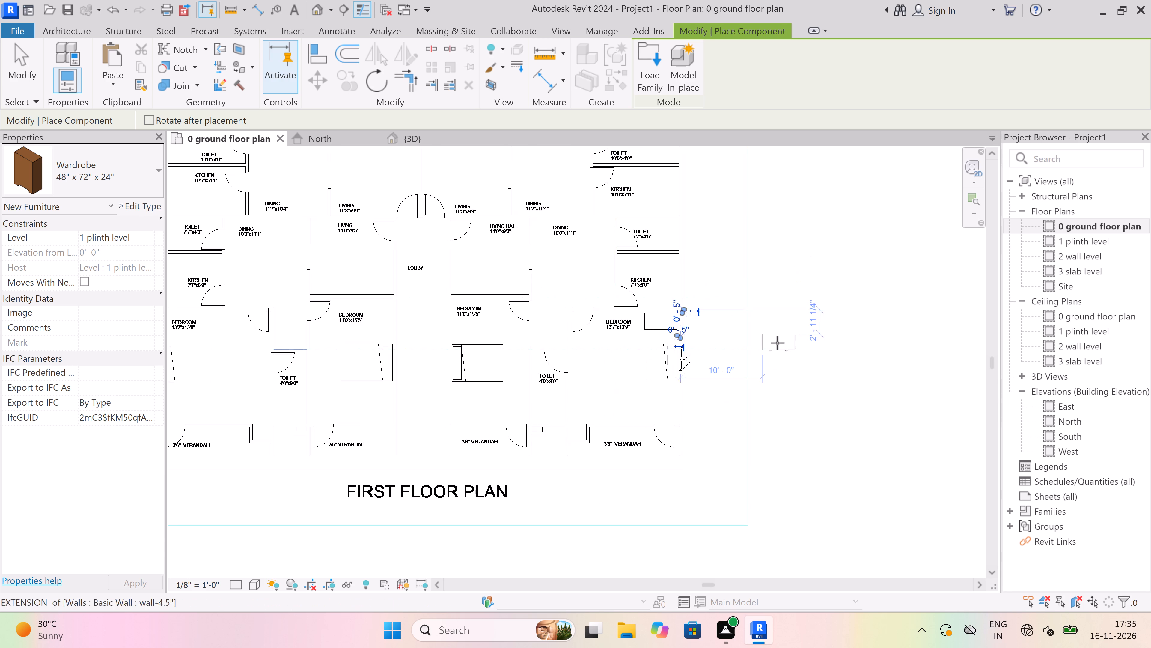
scroll(777, 343, "down", 3)
scroll(548, 388, "up", 3)
scroll(579, 373, "up", 7)
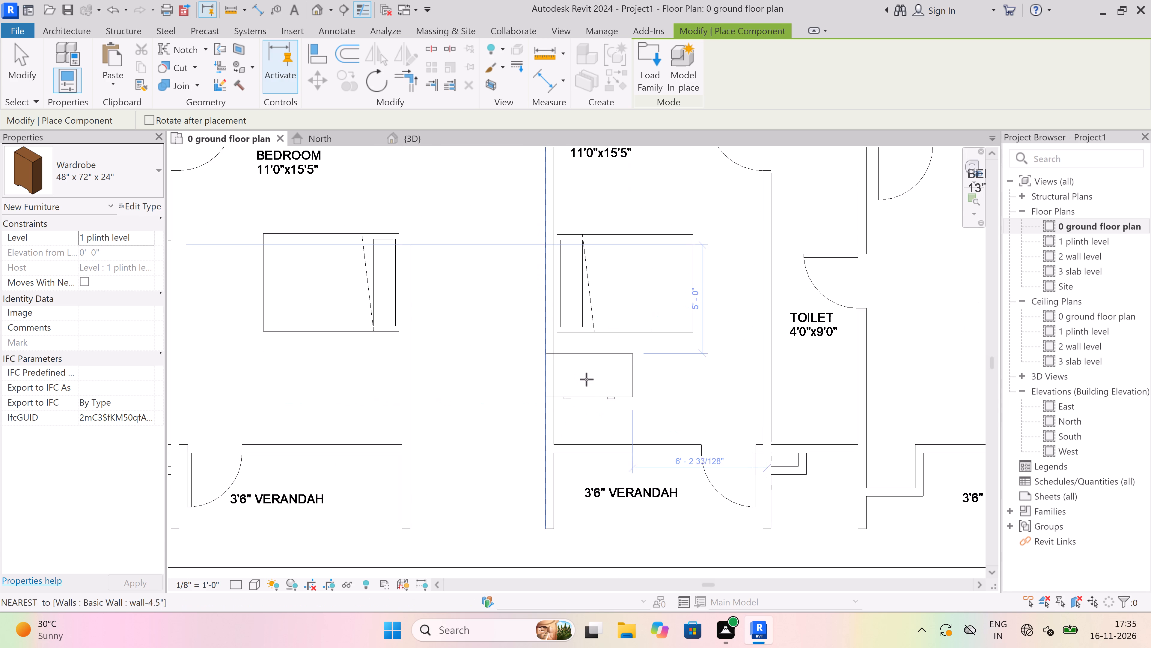
scroll(587, 383, "down", 2)
scroll(584, 184, "up", 4)
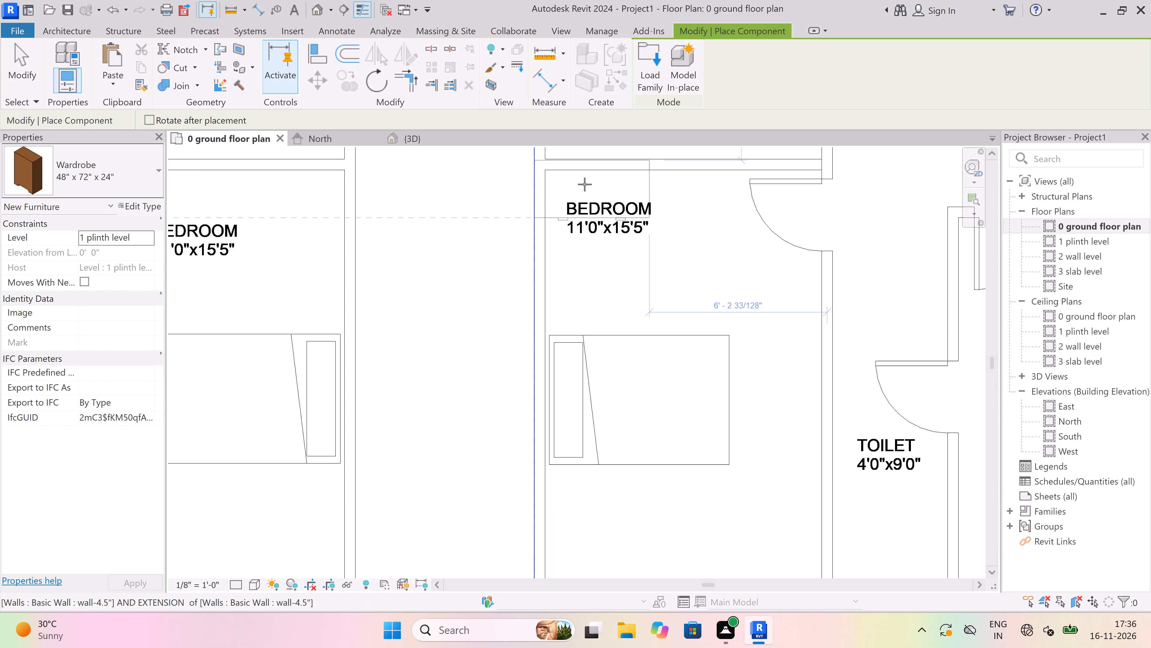
left_click(614, 210)
Place a south-facing wardrobe in the northeast corner of the 11'0"x15'5" bedroom just west of the lobby.
scroll(599, 351, "down", 9)
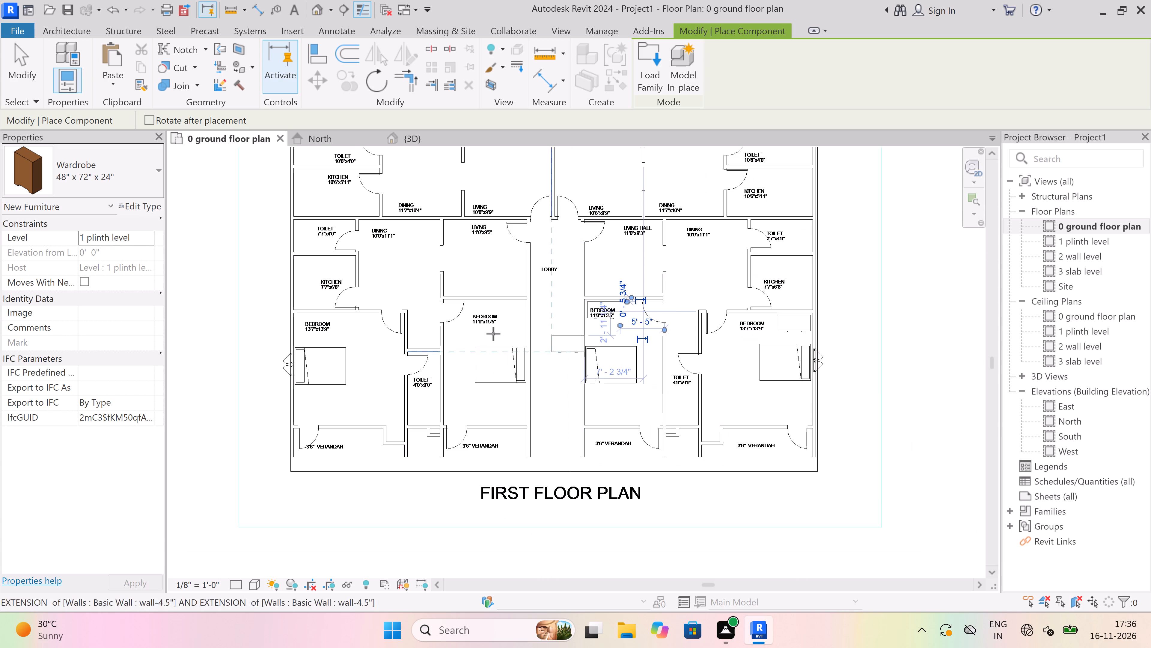
scroll(493, 333, "up", 12)
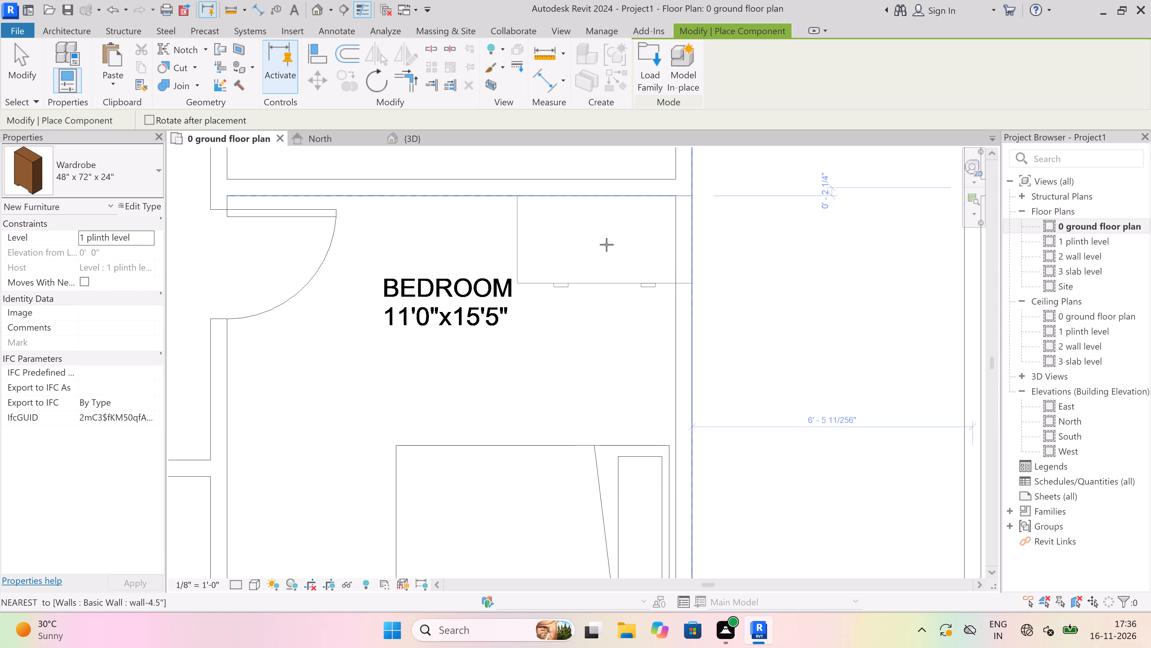
left_click(578, 247)
Place a south-facing wardrobe in the northwest corner of the 13'7"x13'9" southwest bedroom, north of the bed, and finish placing components.
scroll(652, 302, "down", 4)
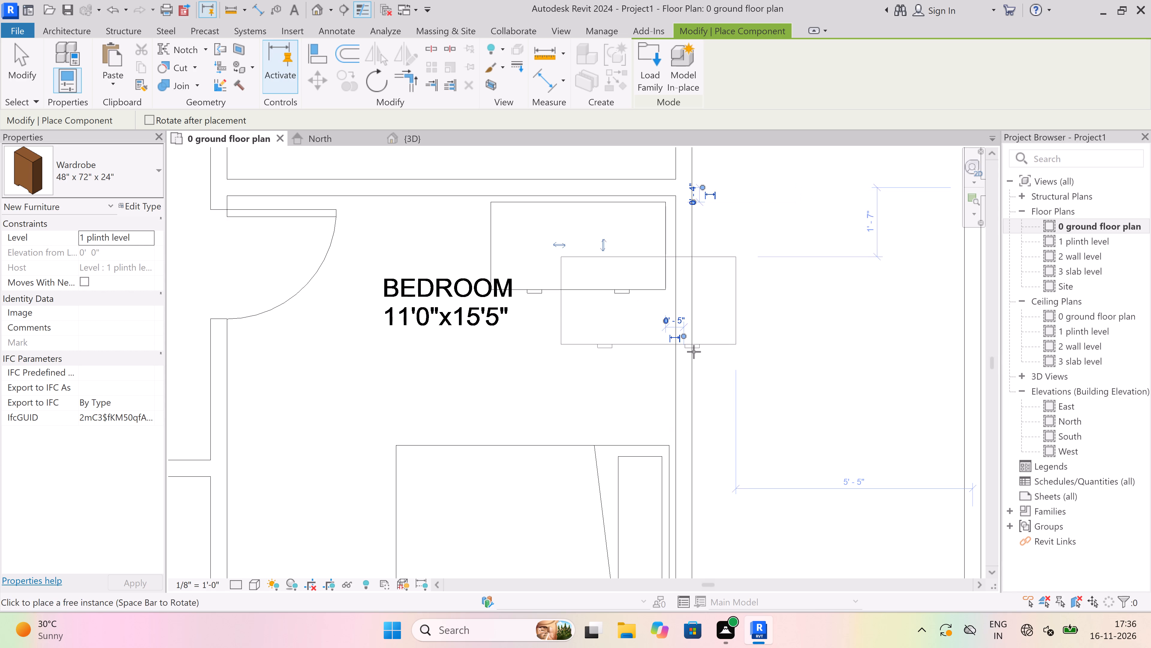
scroll(695, 352, "down", 7)
scroll(455, 436, "up", 3)
scroll(428, 302, "up", 5)
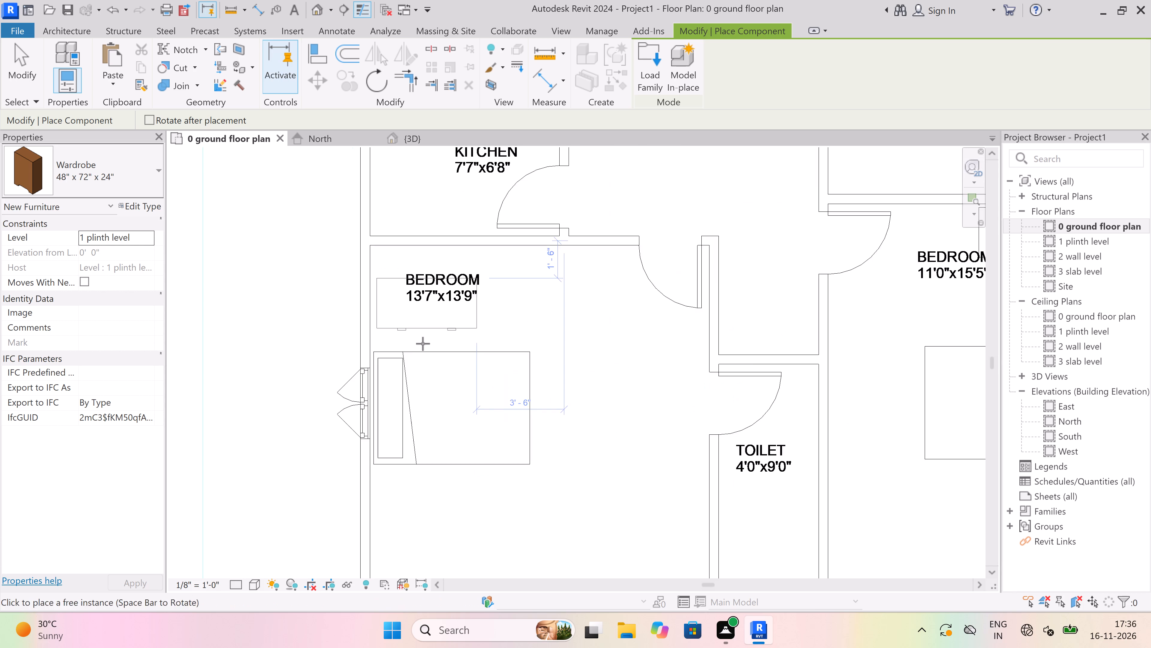
scroll(385, 273, "up", 4)
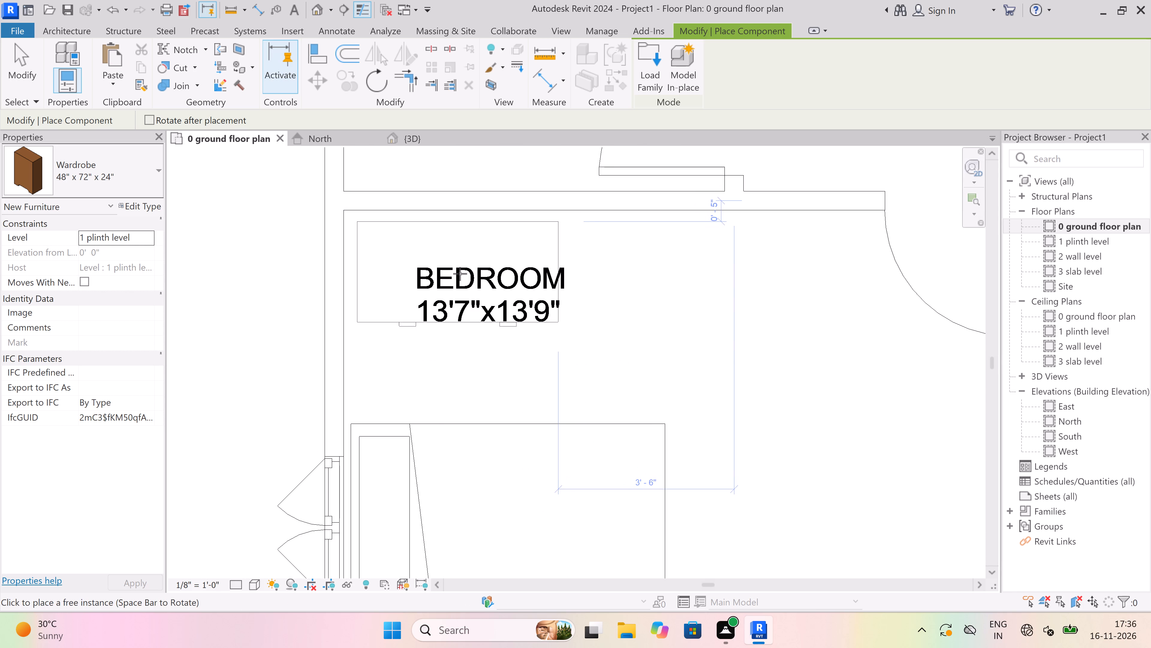
left_click(460, 274)
scroll(594, 416, "down", 13)
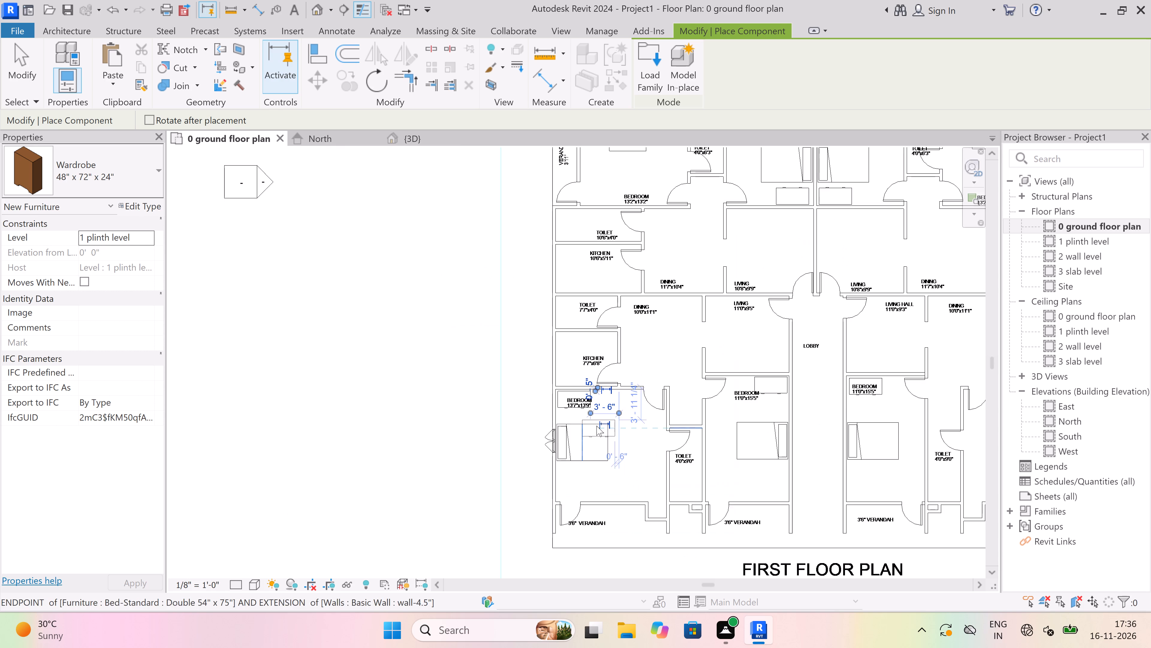
scroll(596, 426, "down", 4)
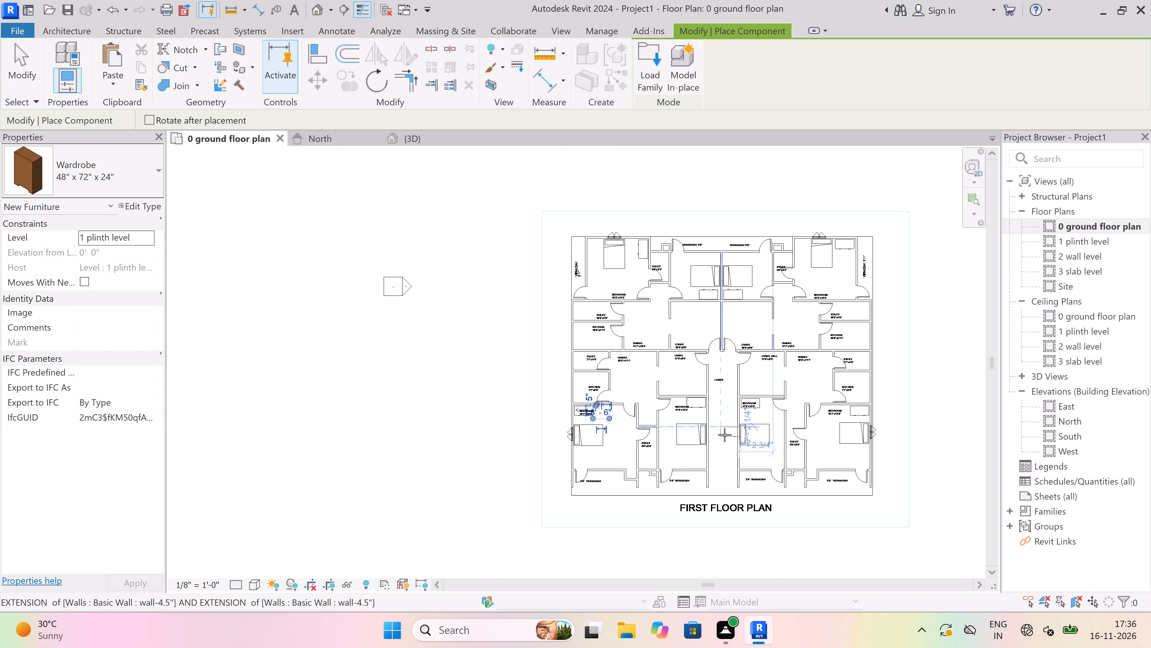
key("Escape")
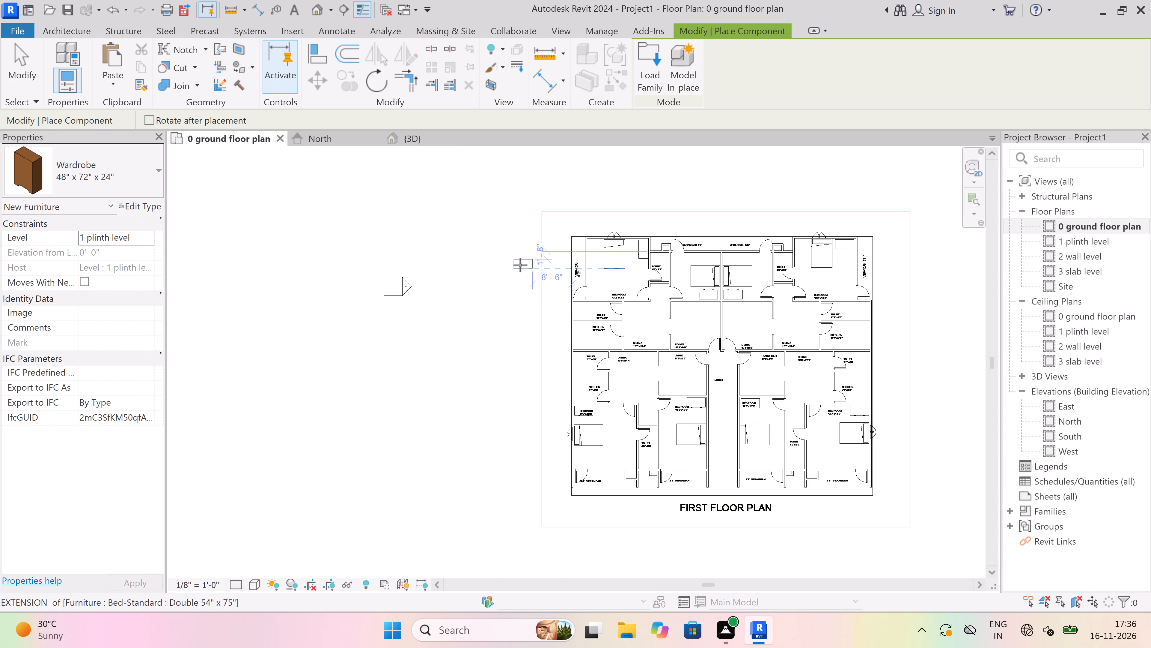
key("Escape")
Switch to the 3D view of the building and set its visual style to Shaded.
left_click(450, 142)
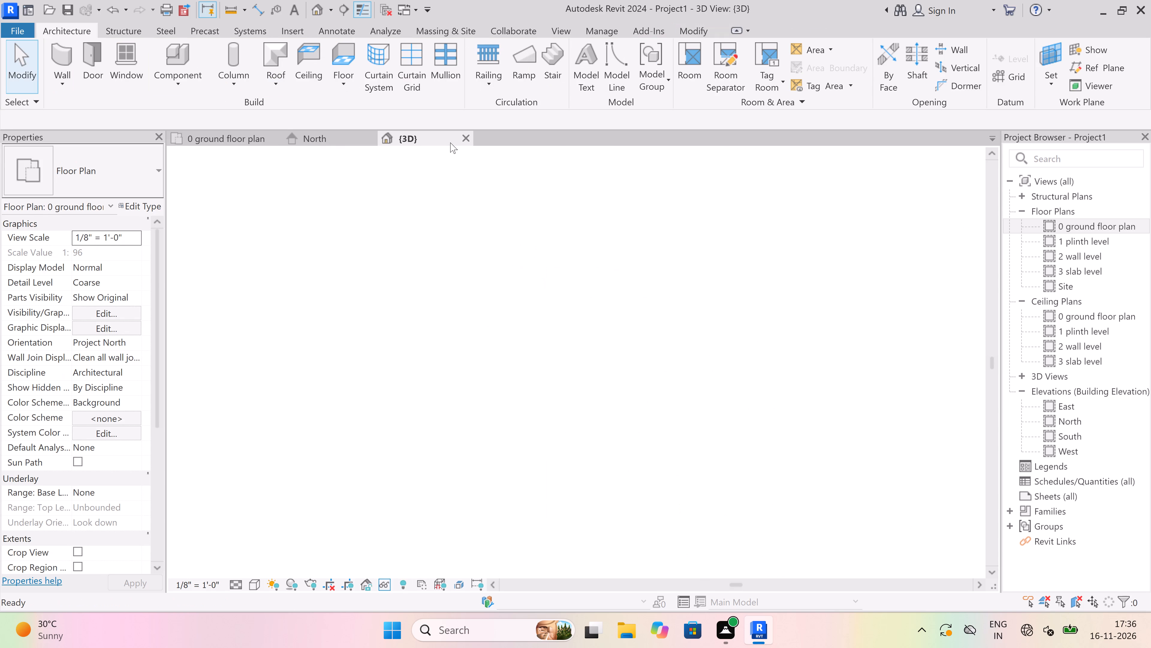
scroll(511, 274, "down", 3)
scroll(554, 290, "down", 4)
scroll(586, 445, "up", 3)
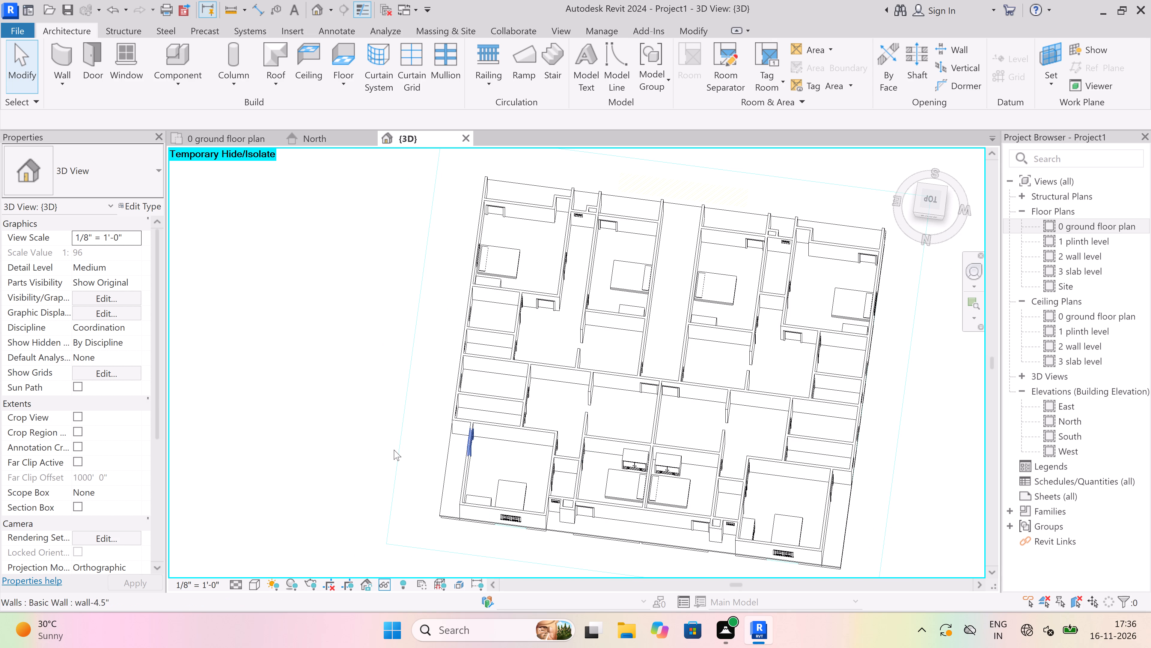
left_click(250, 583)
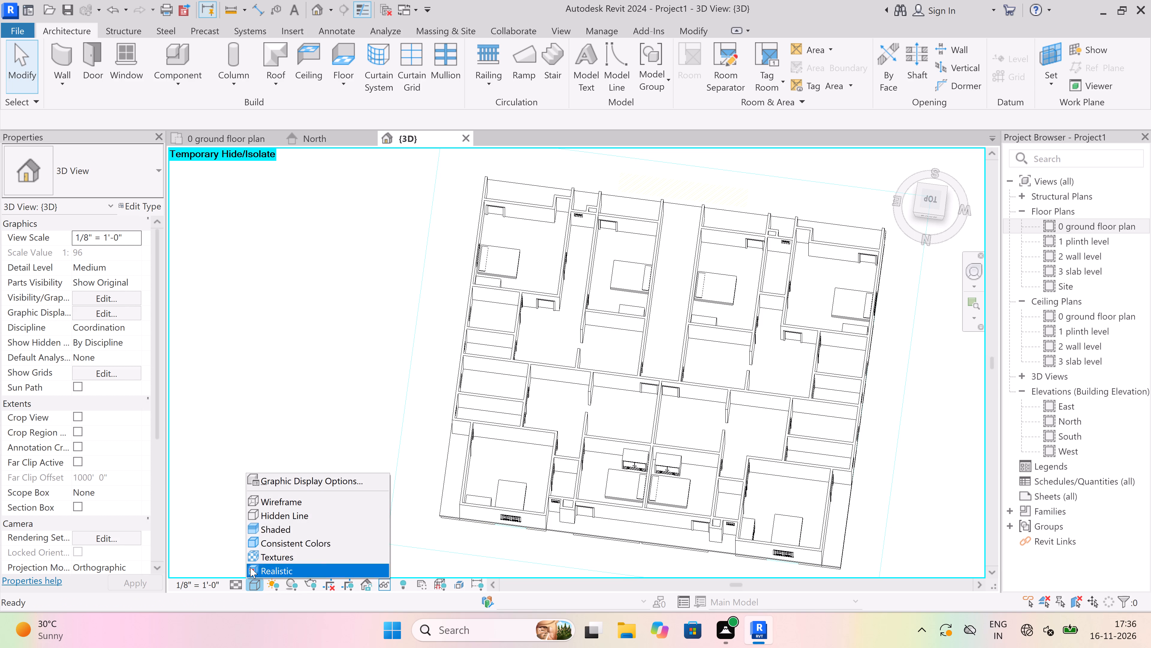
left_click(279, 529)
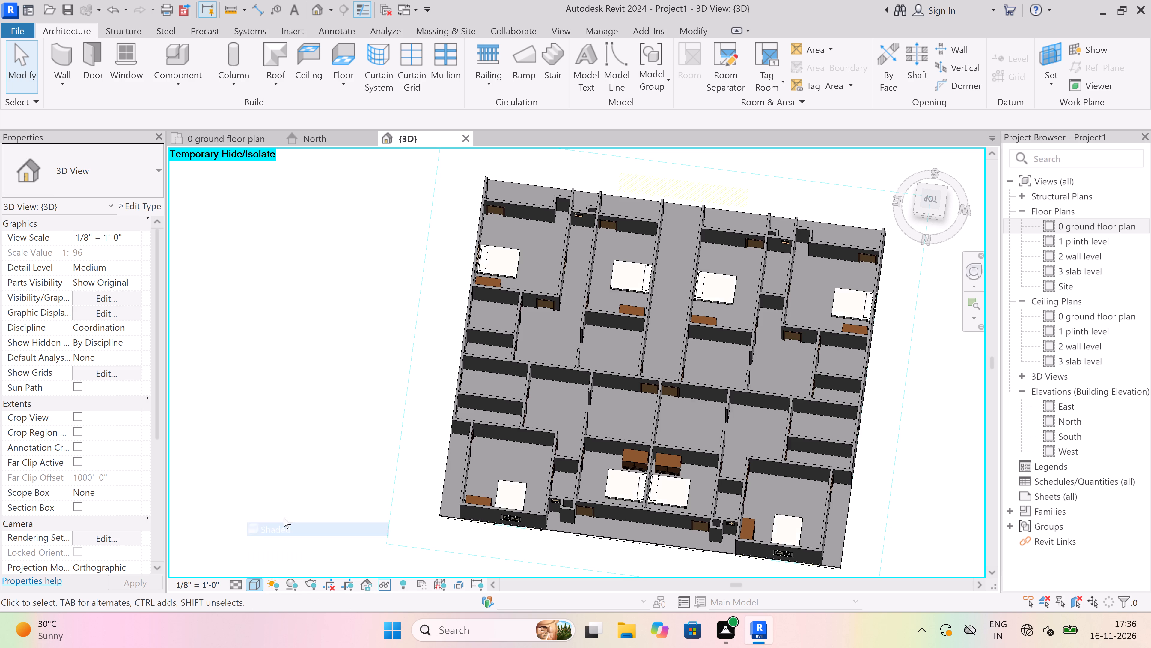
Examine the beds and wardrobes across all the bedrooms from above in the shaded 3D model.
scroll(328, 398, "down", 3)
scroll(396, 460, "up", 3)
scroll(448, 471, "up", 2)
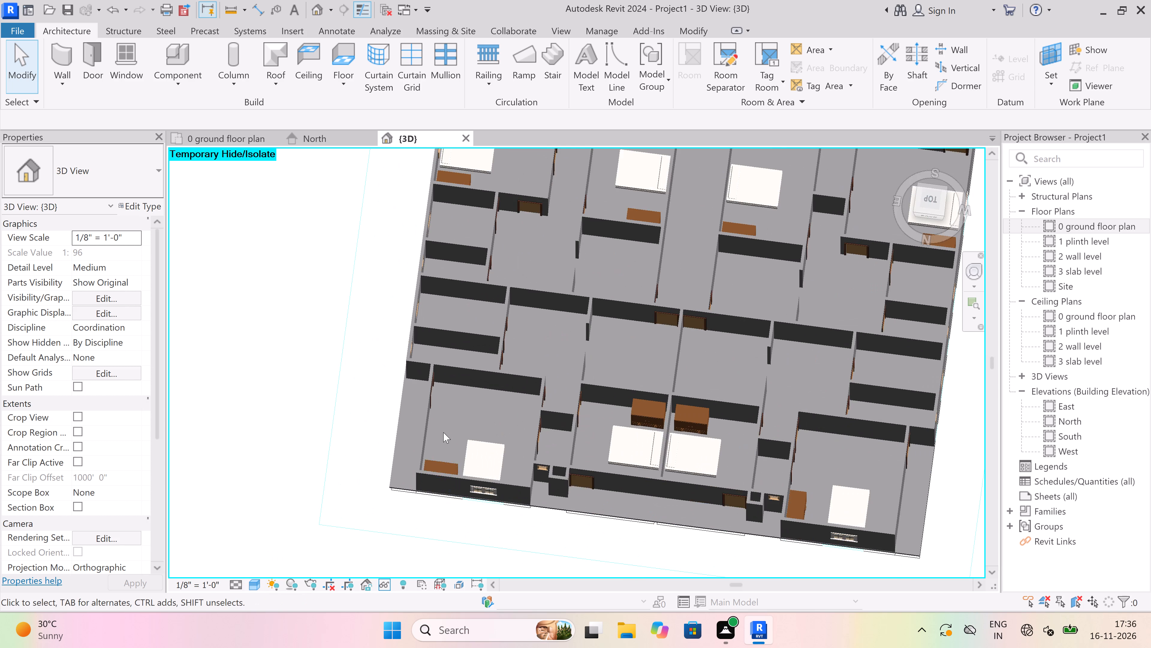
scroll(443, 428, "up", 2)
scroll(441, 419, "down", 6)
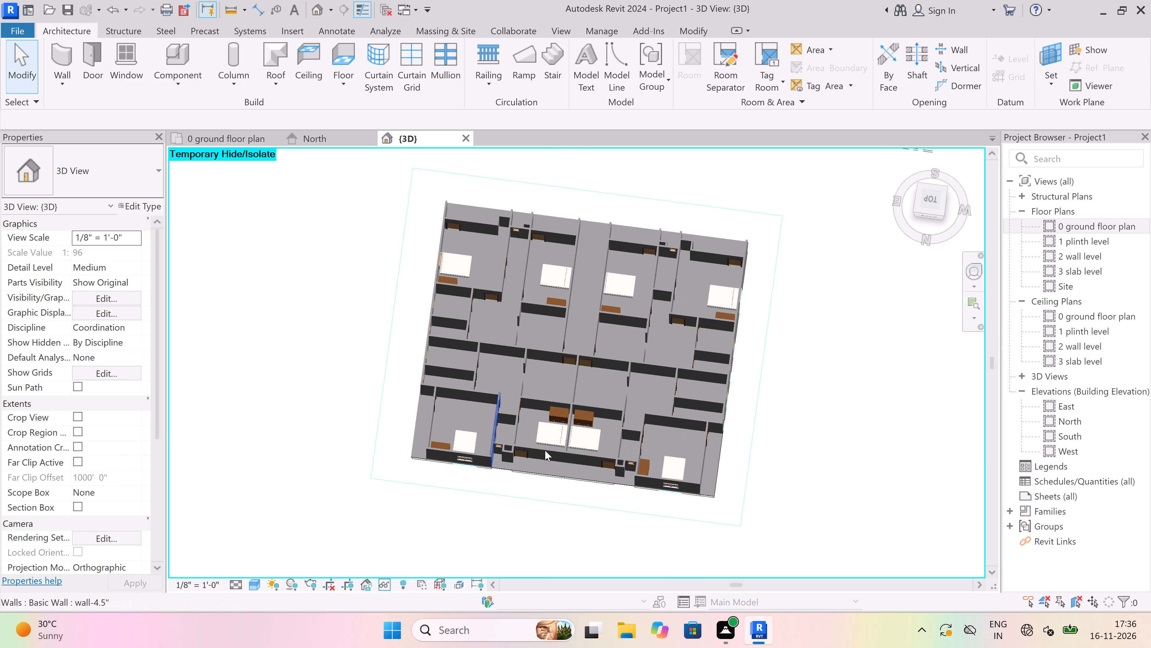
scroll(545, 449, "up", 3)
scroll(463, 360, "down", 3)
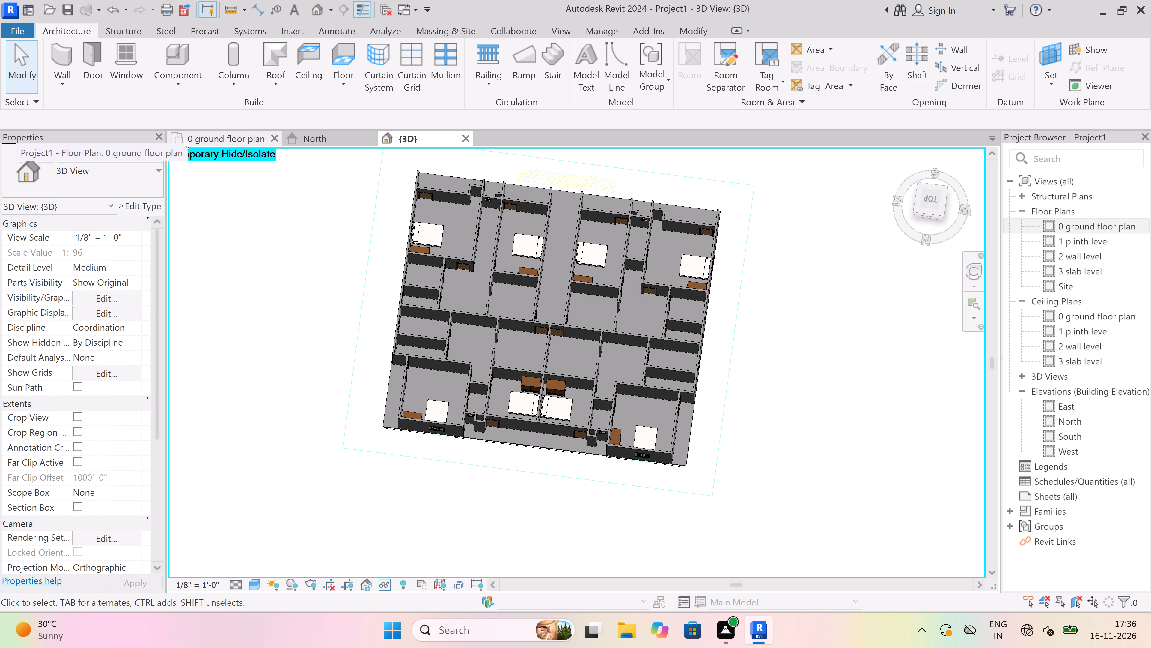
Examine the block in 3D from the north side, looking closely at the two wardrobes in the inner north bedrooms.
middle_click_drag(528, 417, 582, 452, "shift")
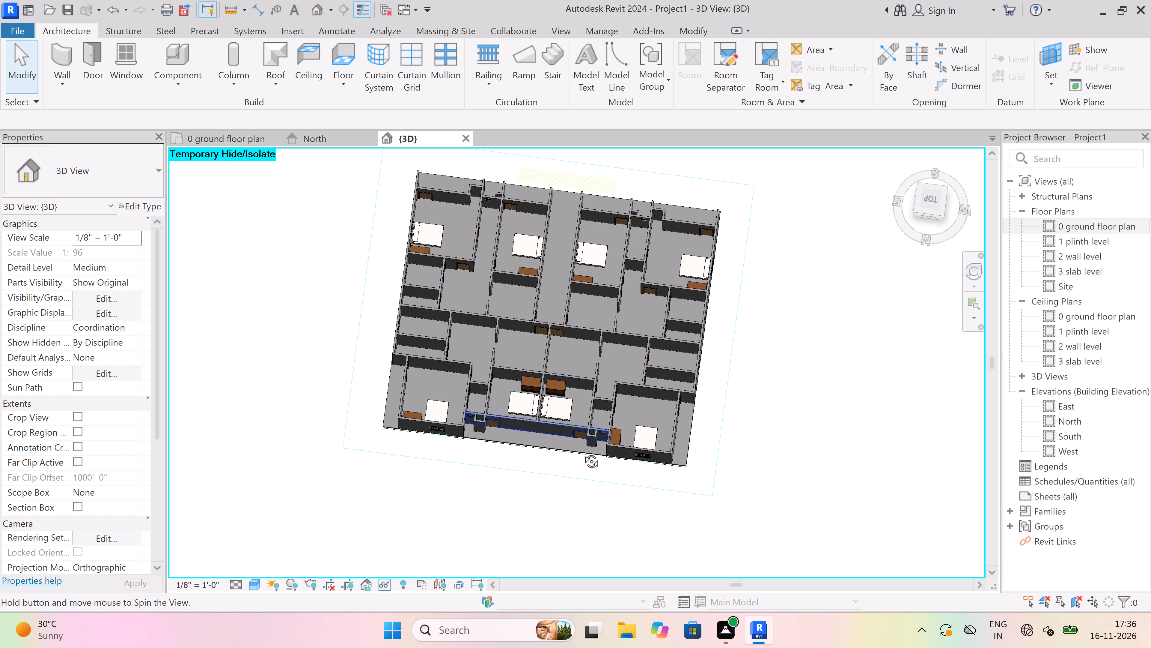
middle_click_drag(582, 452, 554, 255, "shift")
scroll(576, 311, "up", 3)
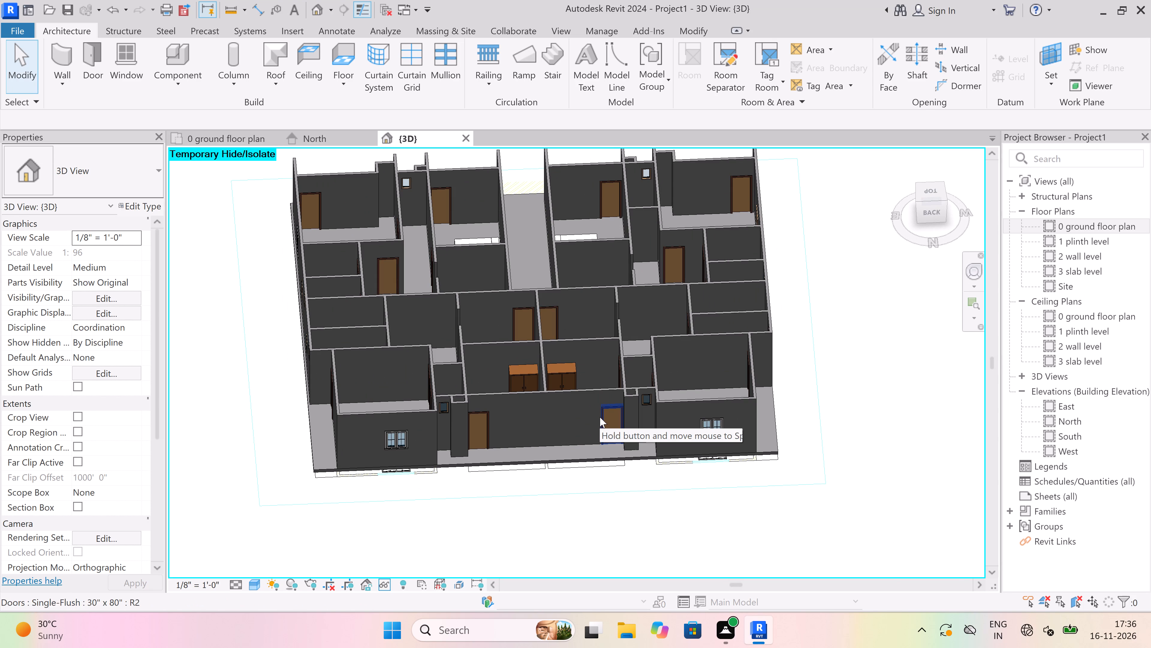
scroll(638, 454, "down", 4)
scroll(575, 382, "up", 4)
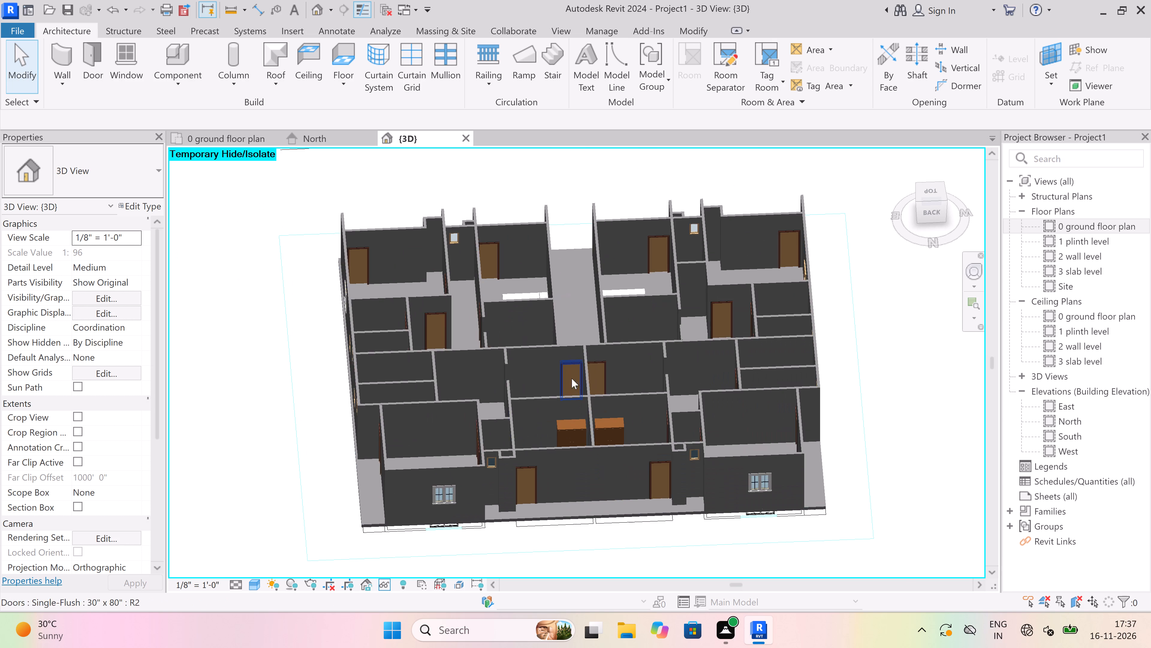
scroll(537, 408, "up", 3)
scroll(559, 444, "up", 6)
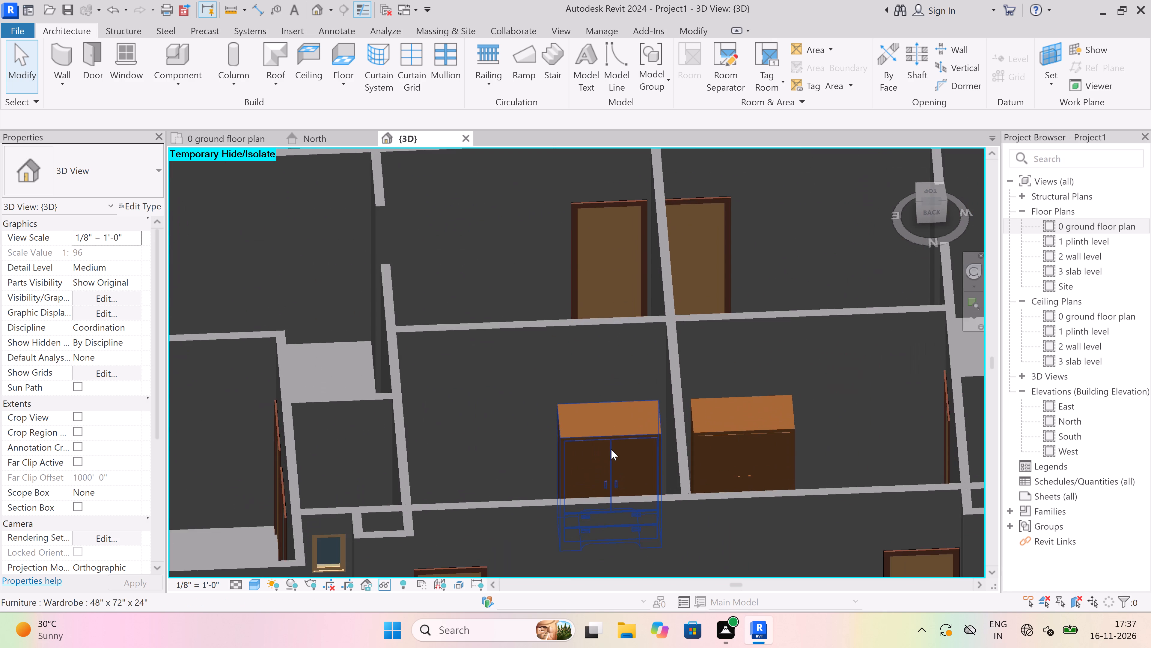
scroll(611, 449, "up", 3)
scroll(611, 451, "down", 4)
scroll(573, 401, "down", 8)
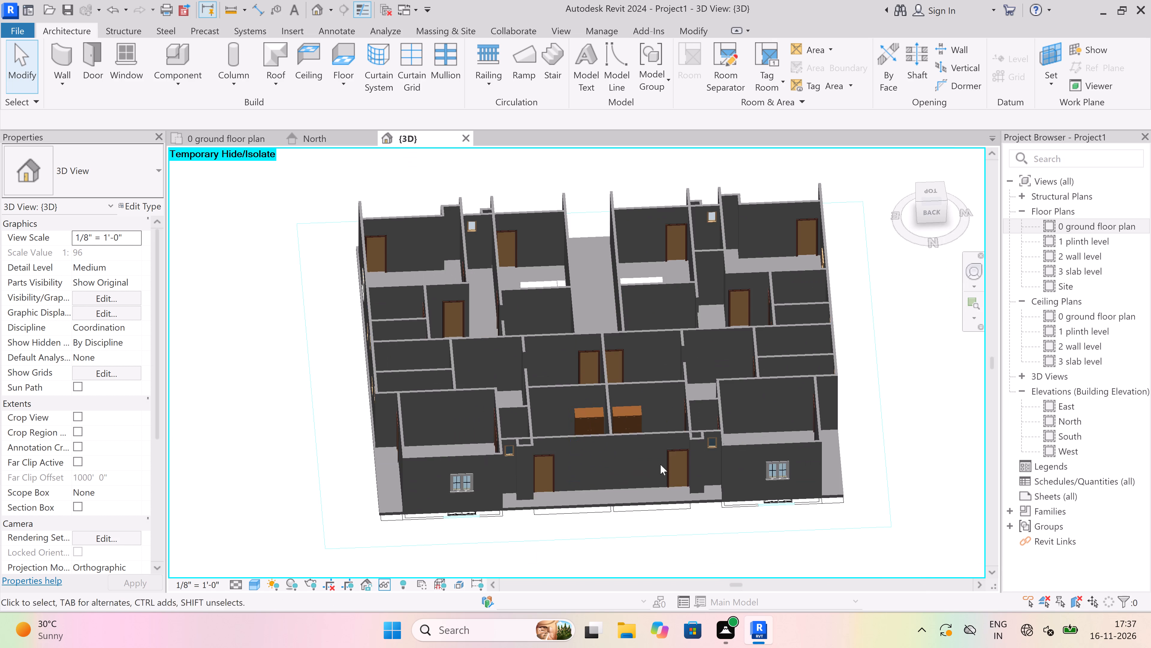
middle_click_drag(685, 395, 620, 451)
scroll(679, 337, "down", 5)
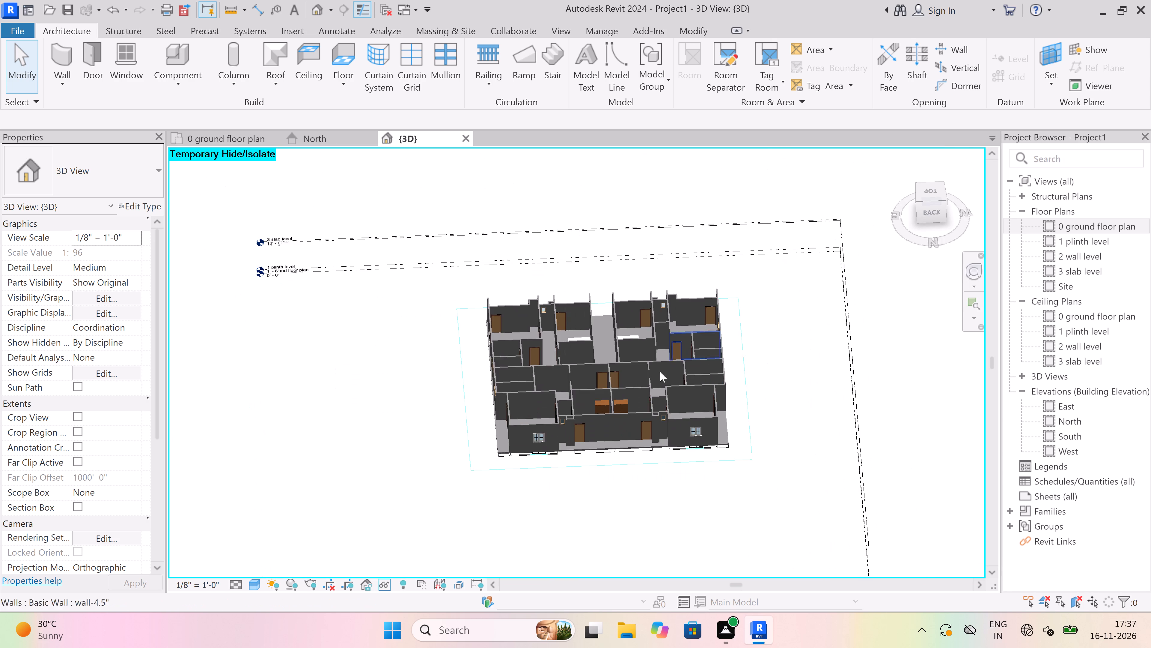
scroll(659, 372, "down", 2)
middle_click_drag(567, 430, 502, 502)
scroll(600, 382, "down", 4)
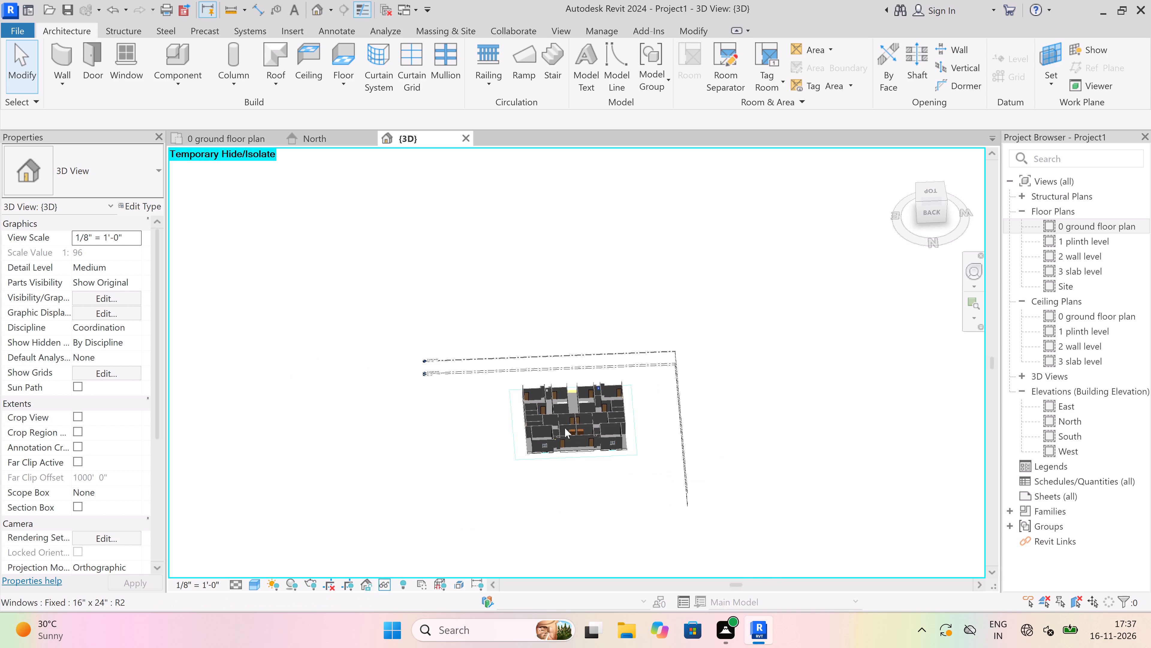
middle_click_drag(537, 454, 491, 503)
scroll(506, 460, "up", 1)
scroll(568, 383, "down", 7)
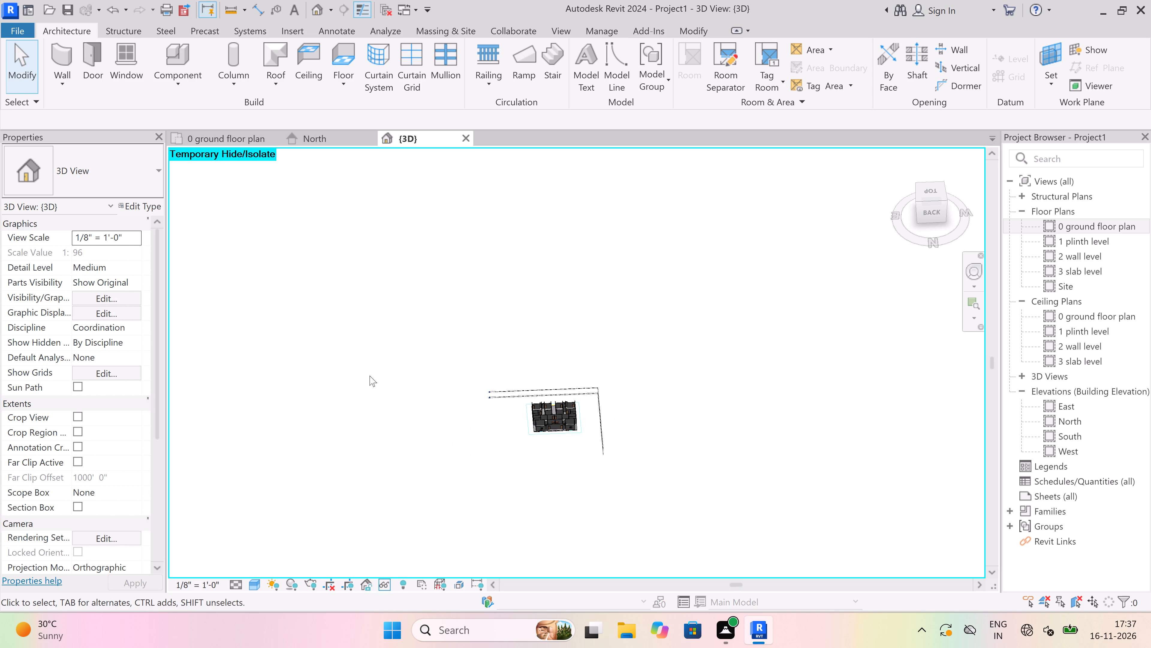
Examine the beds and wardrobes across the block from above in the shaded 3D model, including the inner north bedrooms.
middle_click_drag(380, 382, 402, 521, "shift")
scroll(506, 409, "up", 2)
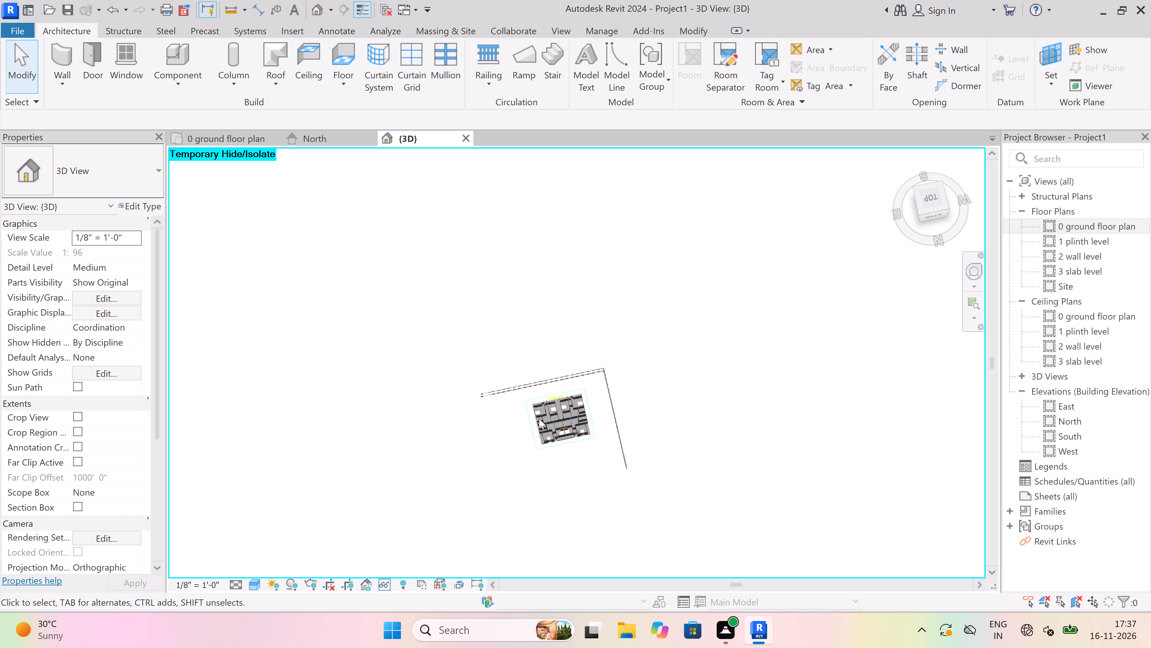
scroll(539, 418, "up", 16)
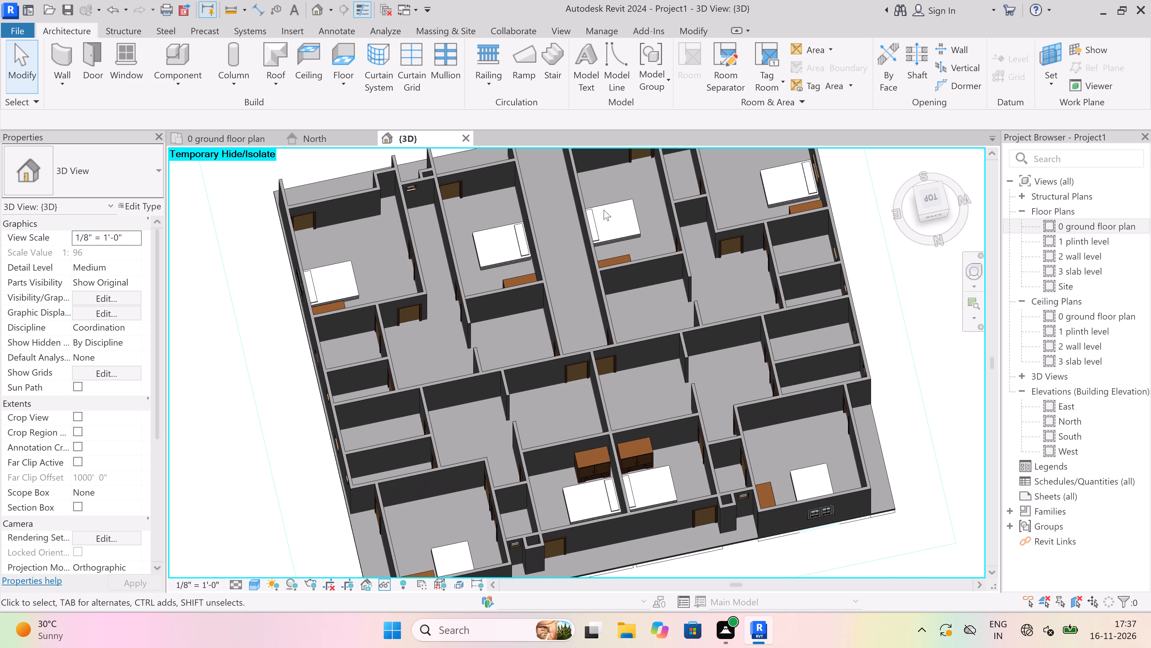
scroll(652, 449, "up", 5)
scroll(630, 468, "up", 4)
scroll(580, 424, "down", 6)
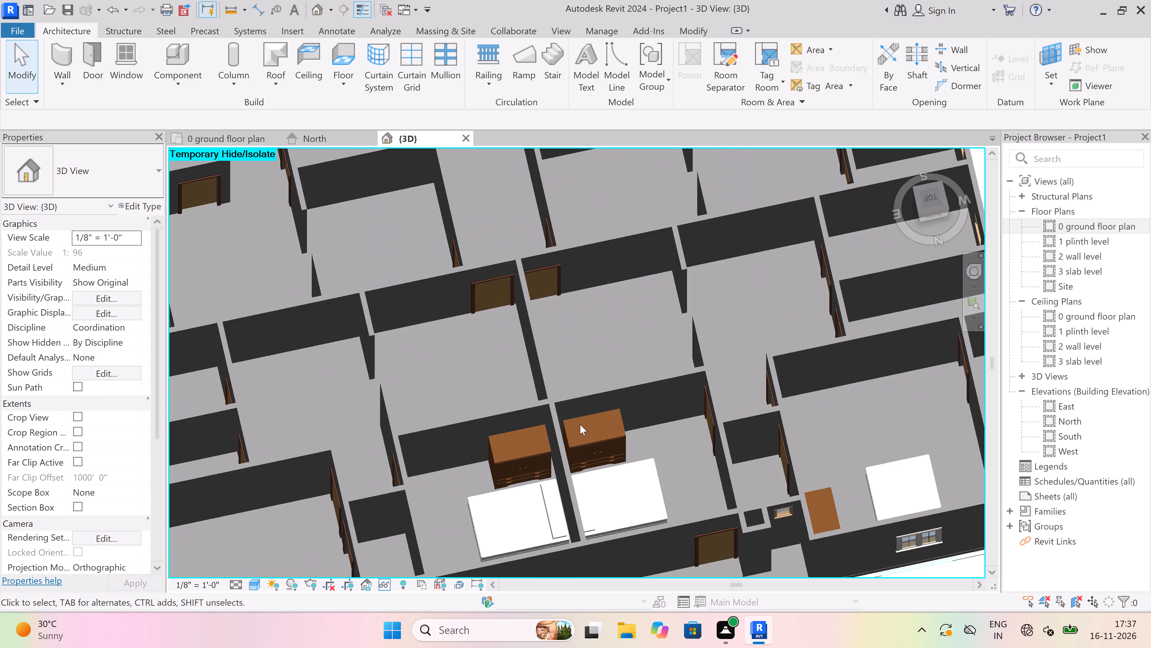
scroll(580, 424, "down", 4)
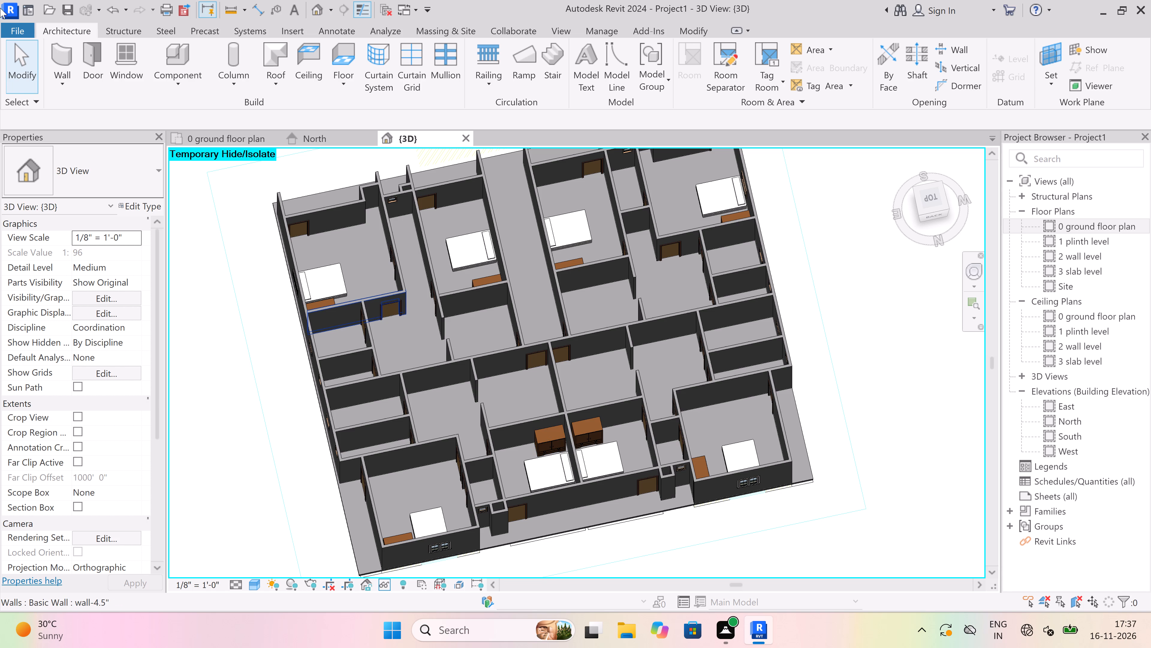
Return to the 0 ground floor plan and start placing a component with a newly loaded family.
left_click(241, 131)
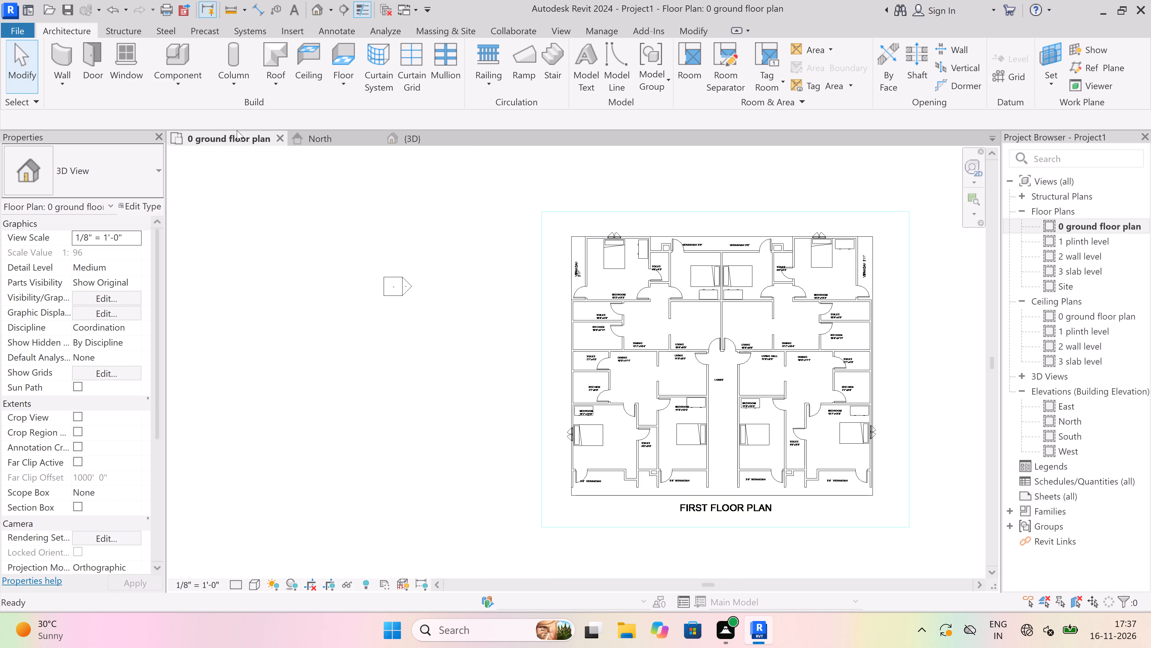
scroll(632, 233, "up", 9)
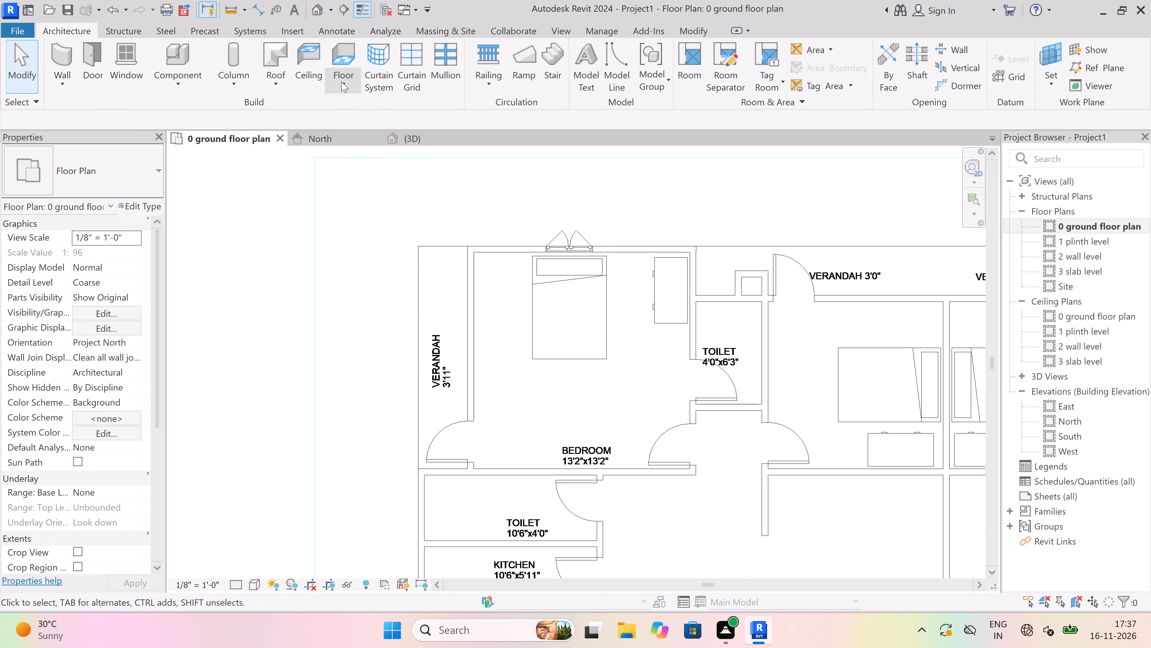
left_click(230, 88)
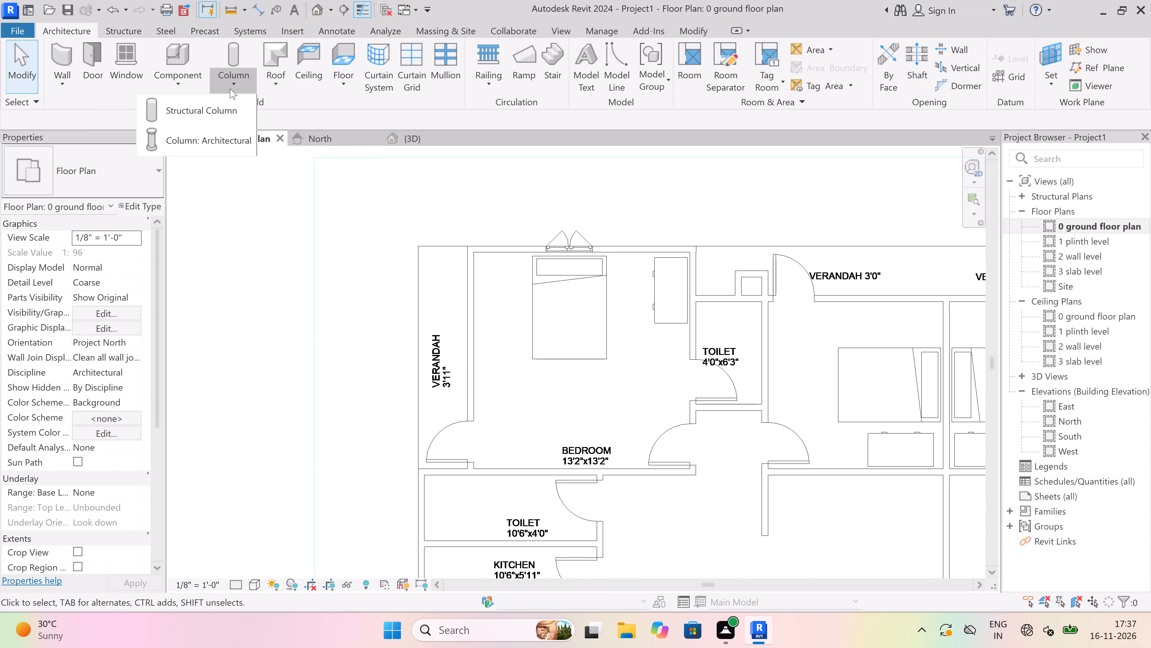
left_click(236, 78)
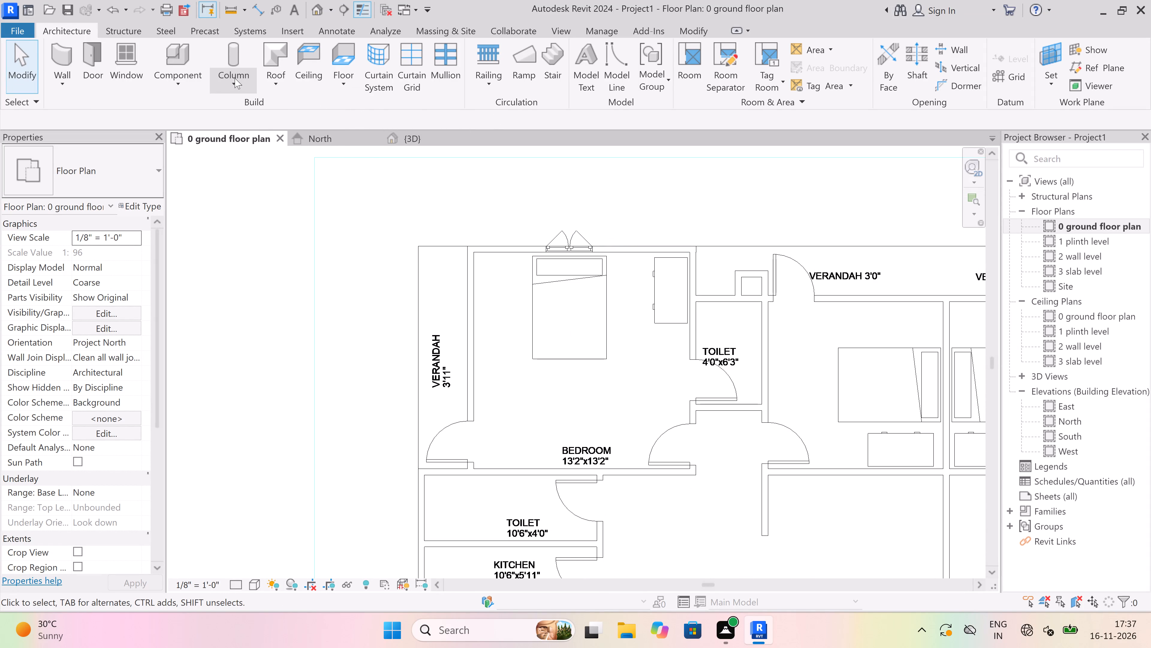
left_click(168, 84)
left_click(170, 109)
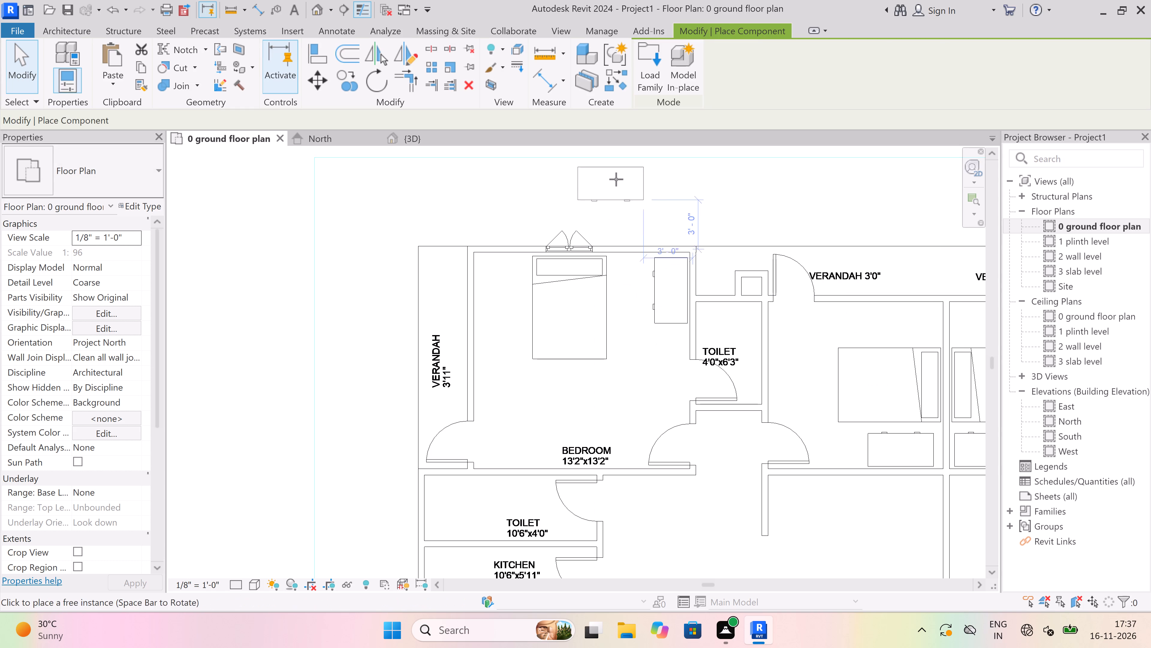
left_click(648, 49)
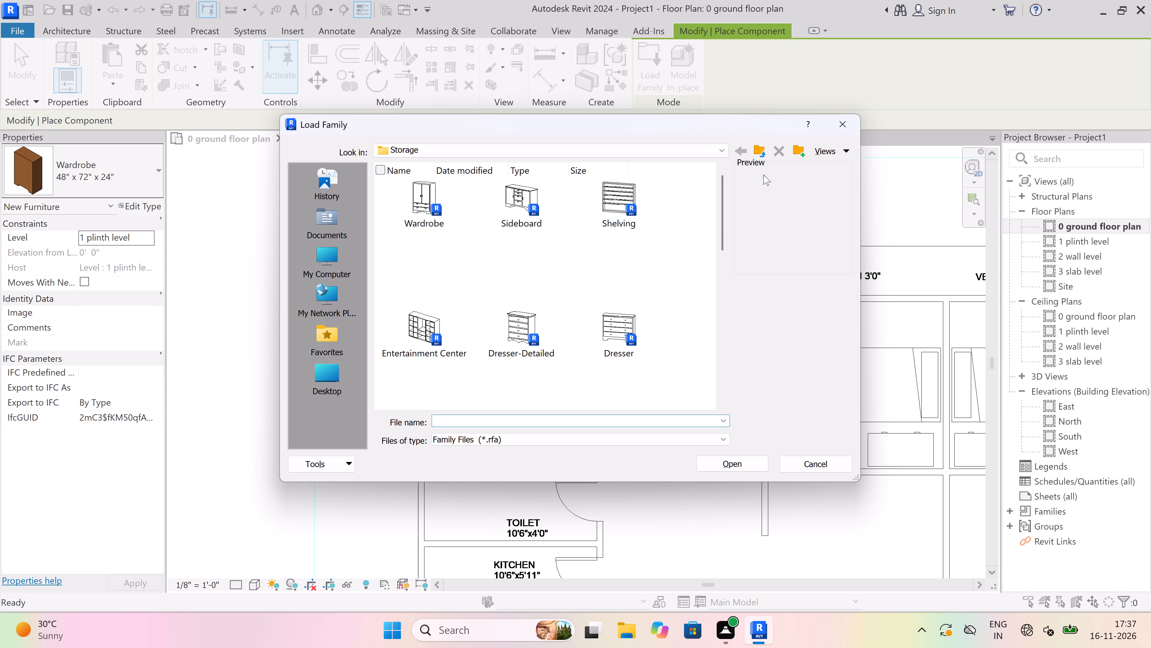
Look through the English-Imperial US family library for the category folder that holds living room furniture.
left_click(762, 149)
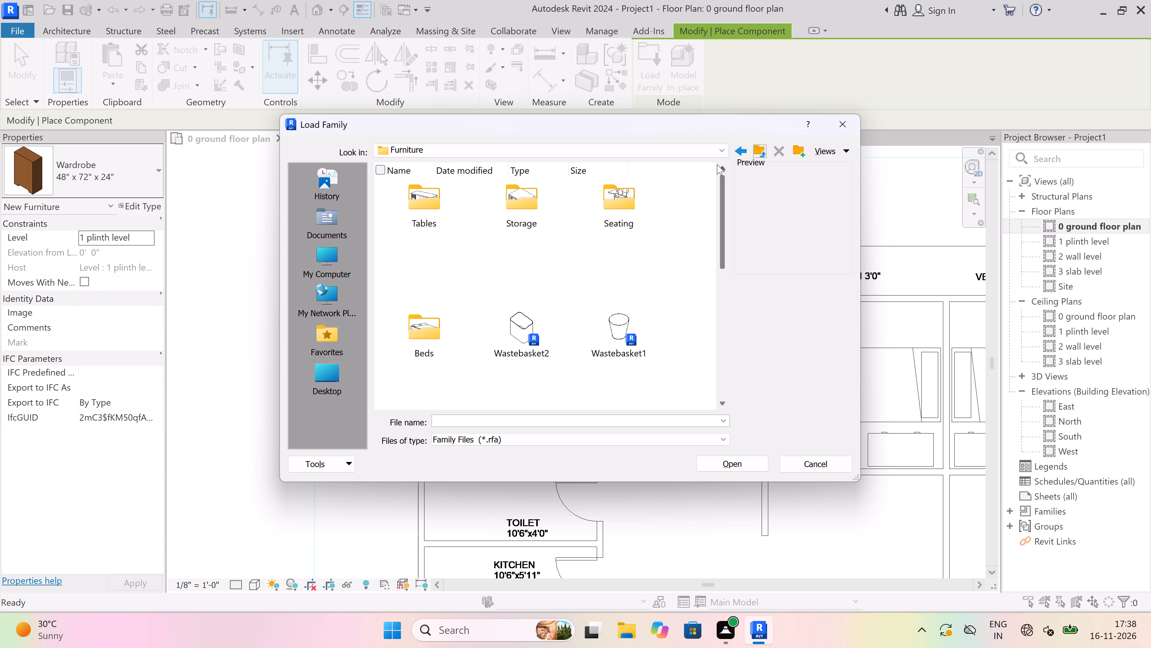
left_click(758, 145)
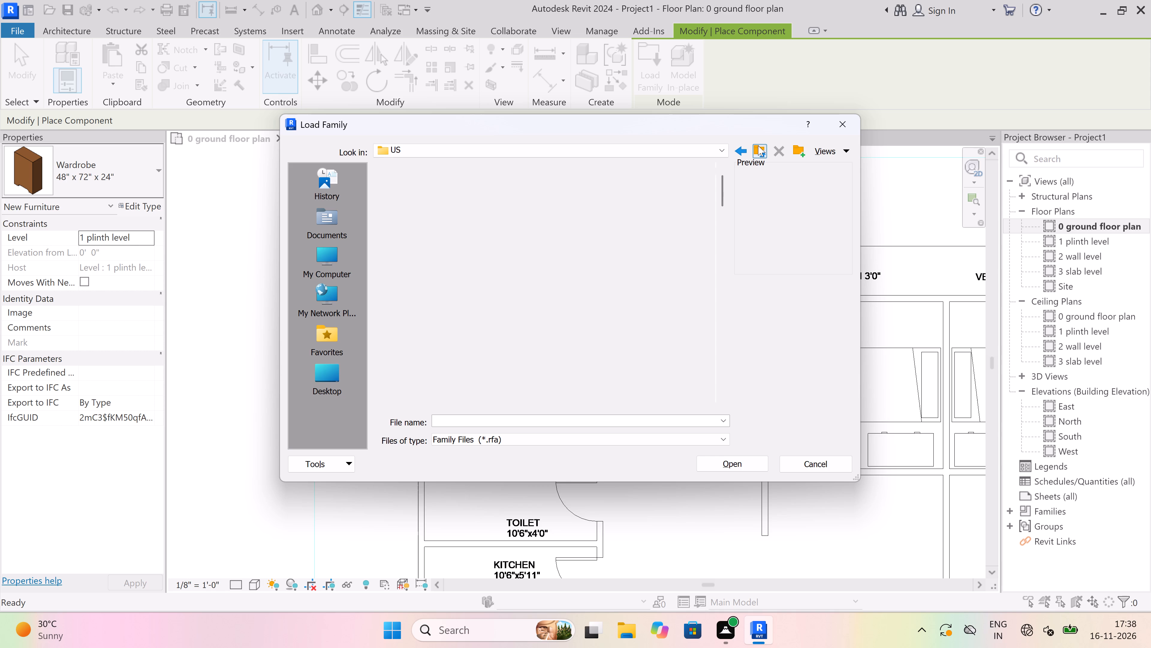
left_click(758, 145)
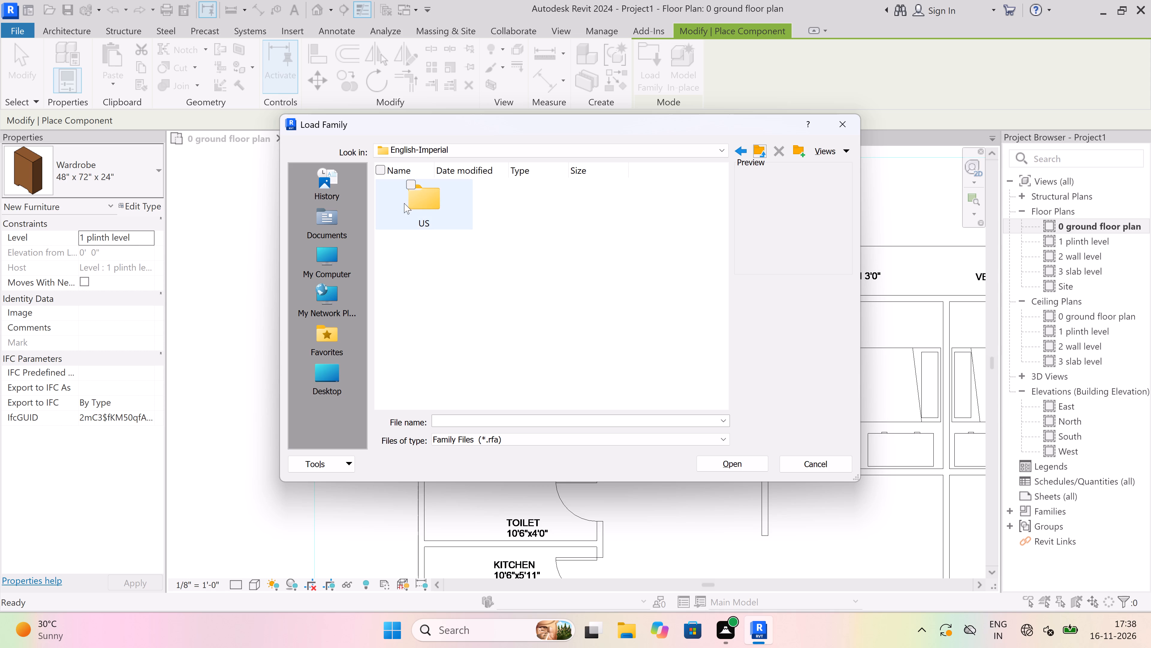
triple_click(432, 195)
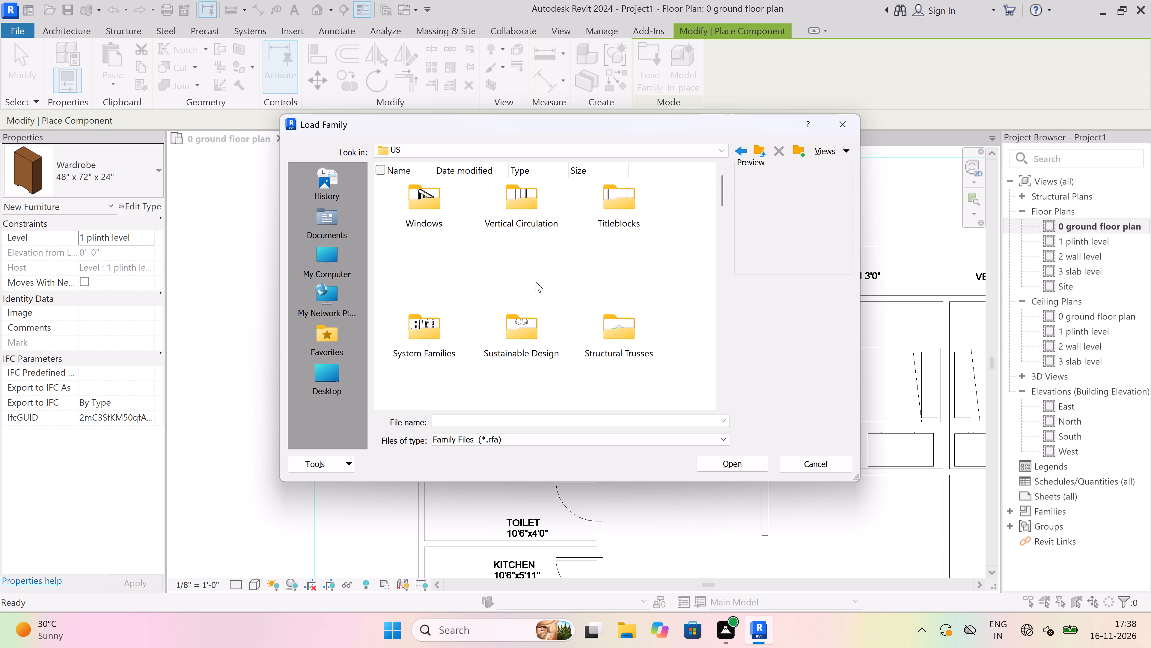
scroll(543, 262, "down", 1)
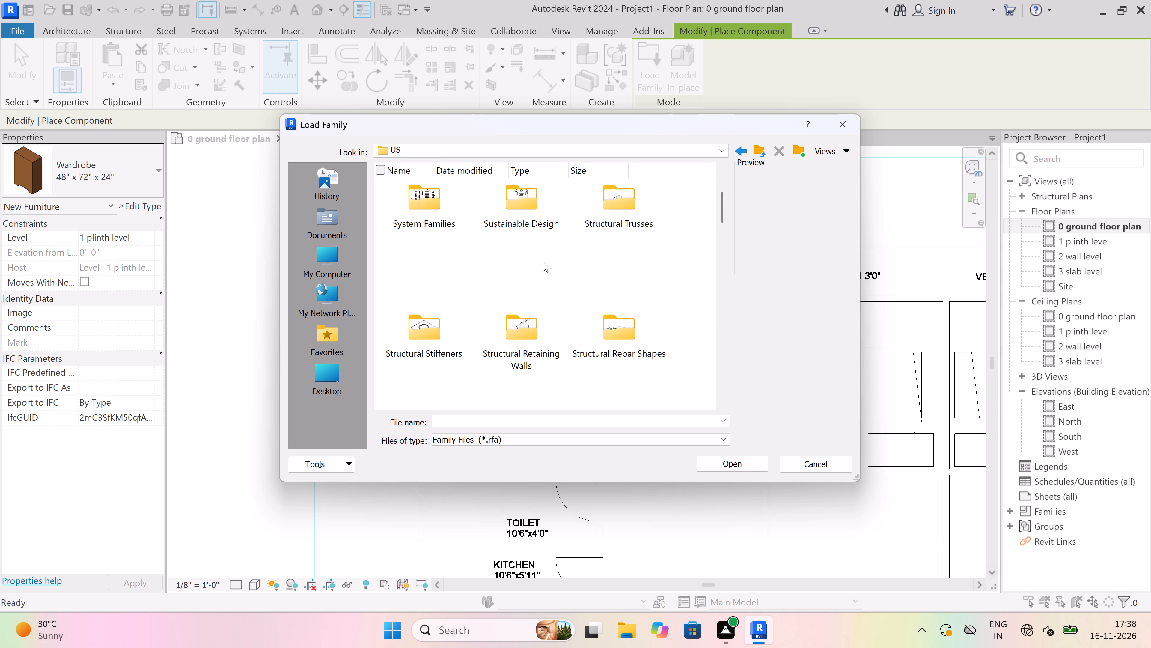
scroll(543, 262, "down", 2)
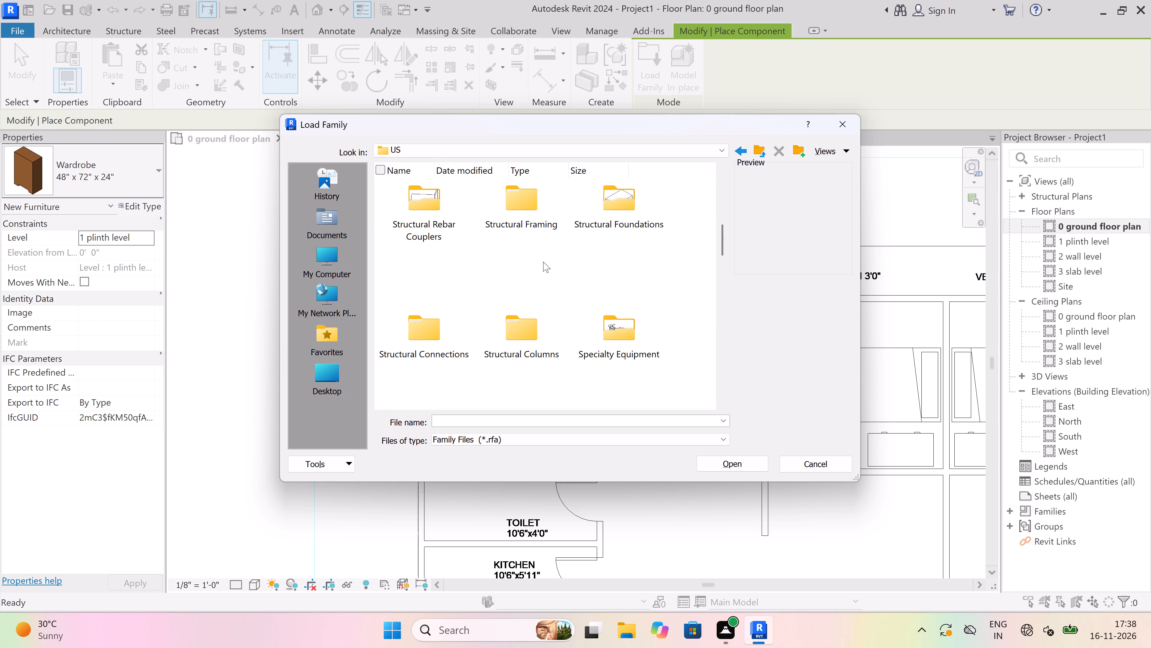
scroll(543, 262, "down", 1)
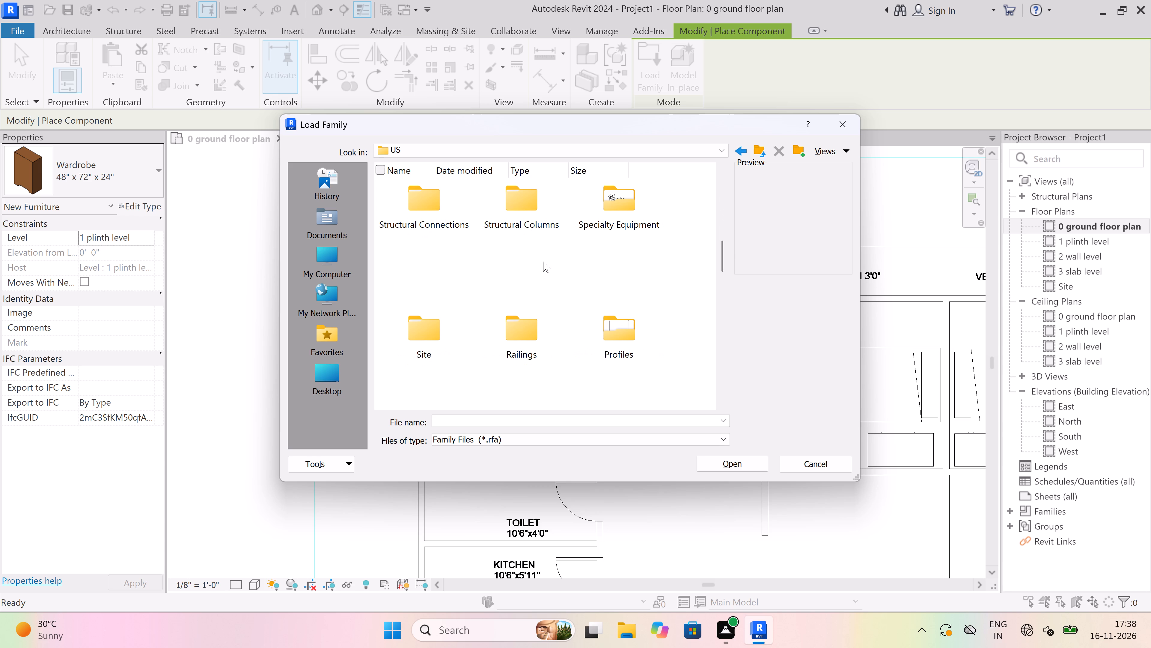
scroll(543, 262, "down", 1)
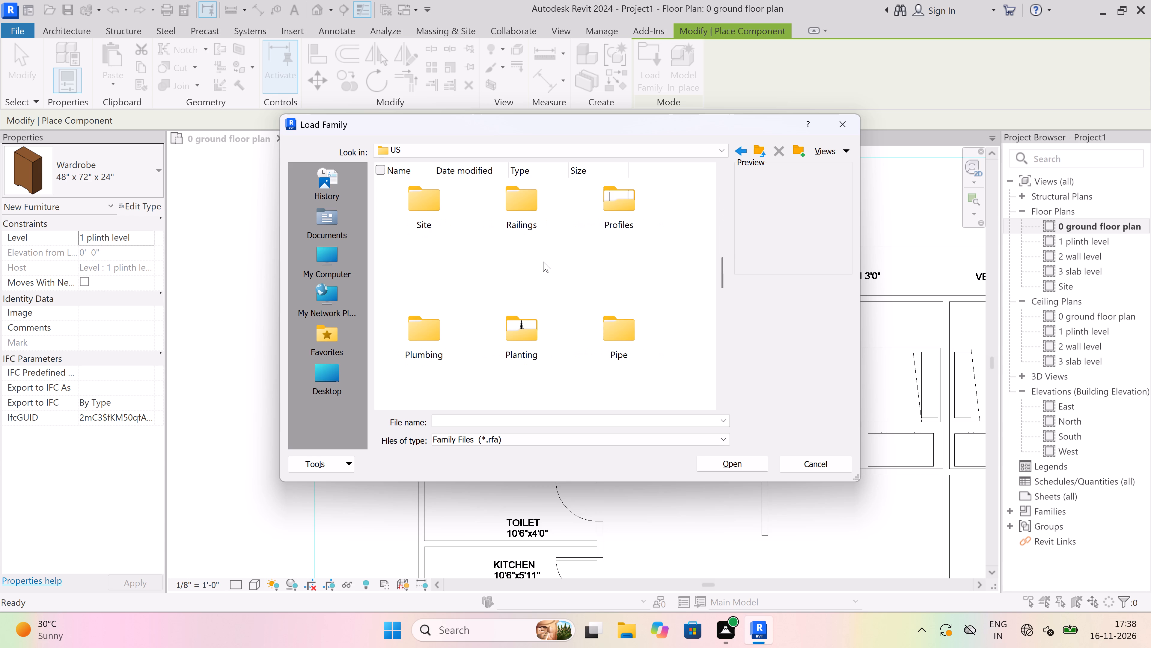
scroll(543, 262, "down", 1)
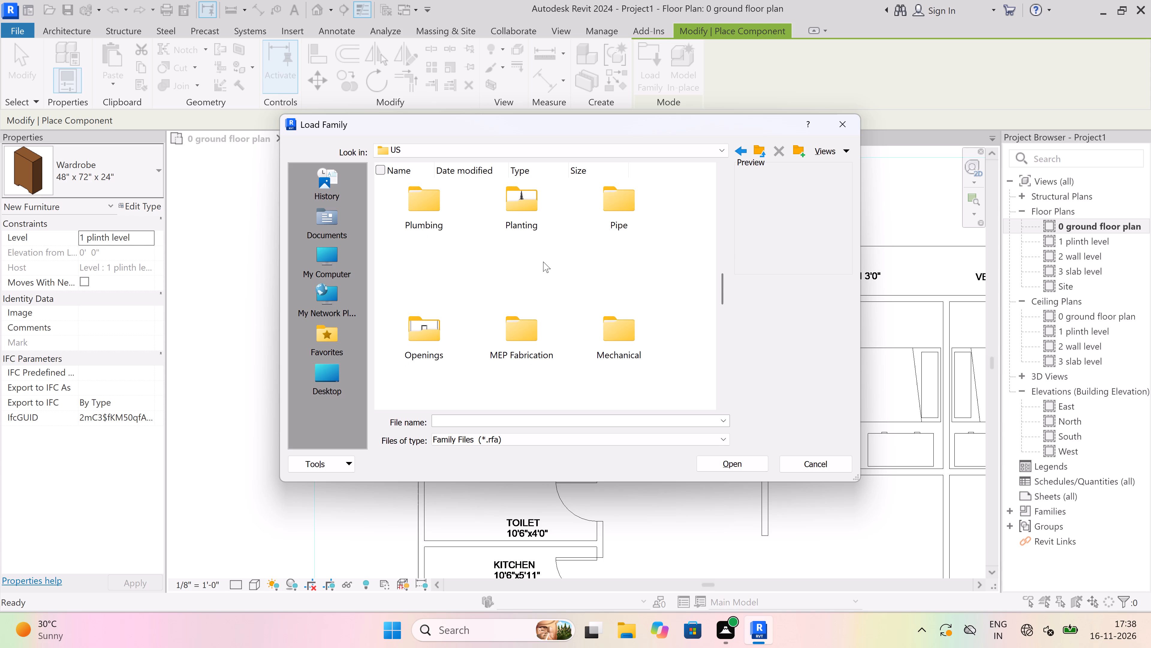
scroll(543, 262, "down", 1)
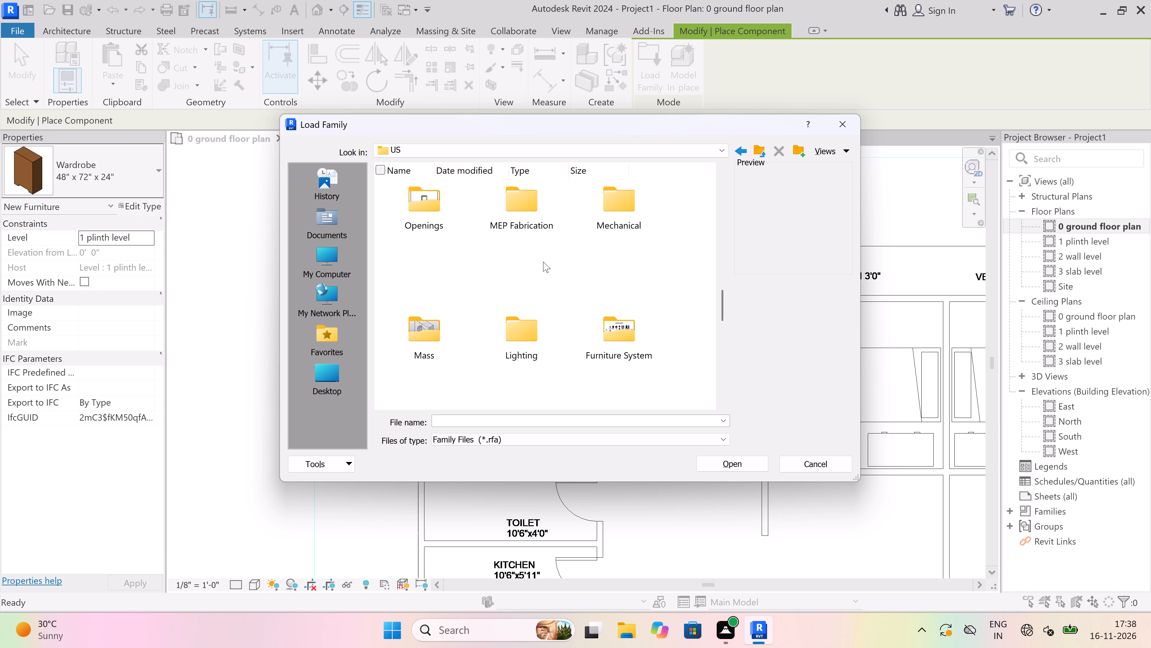
scroll(543, 262, "down", 3)
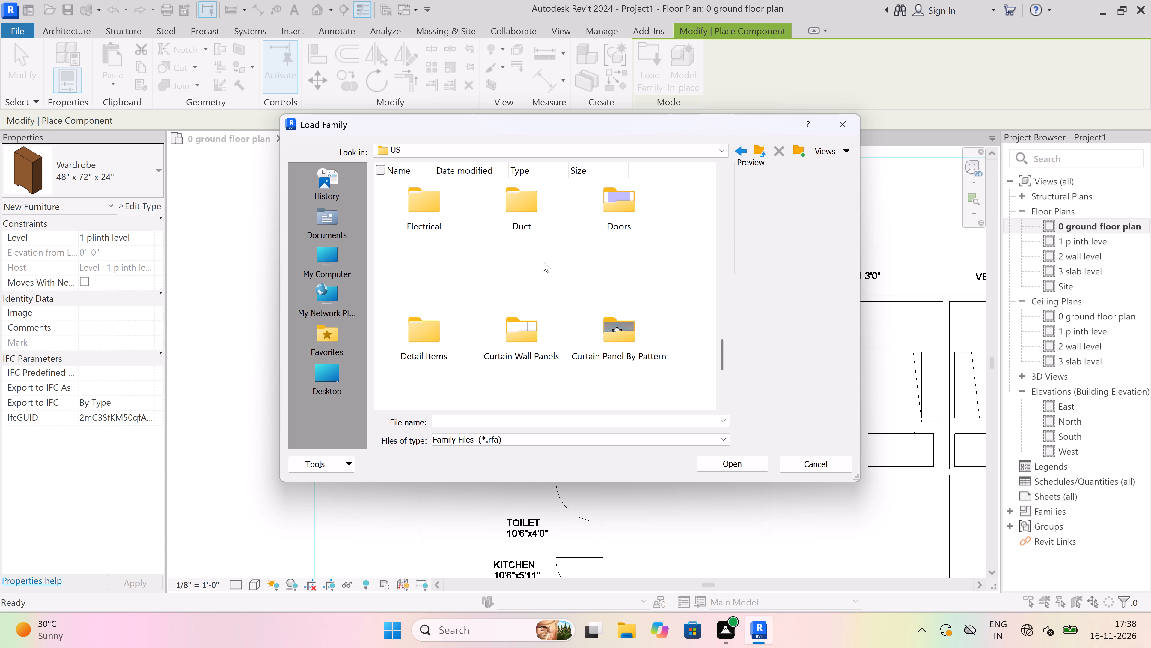
scroll(543, 262, "down", 2)
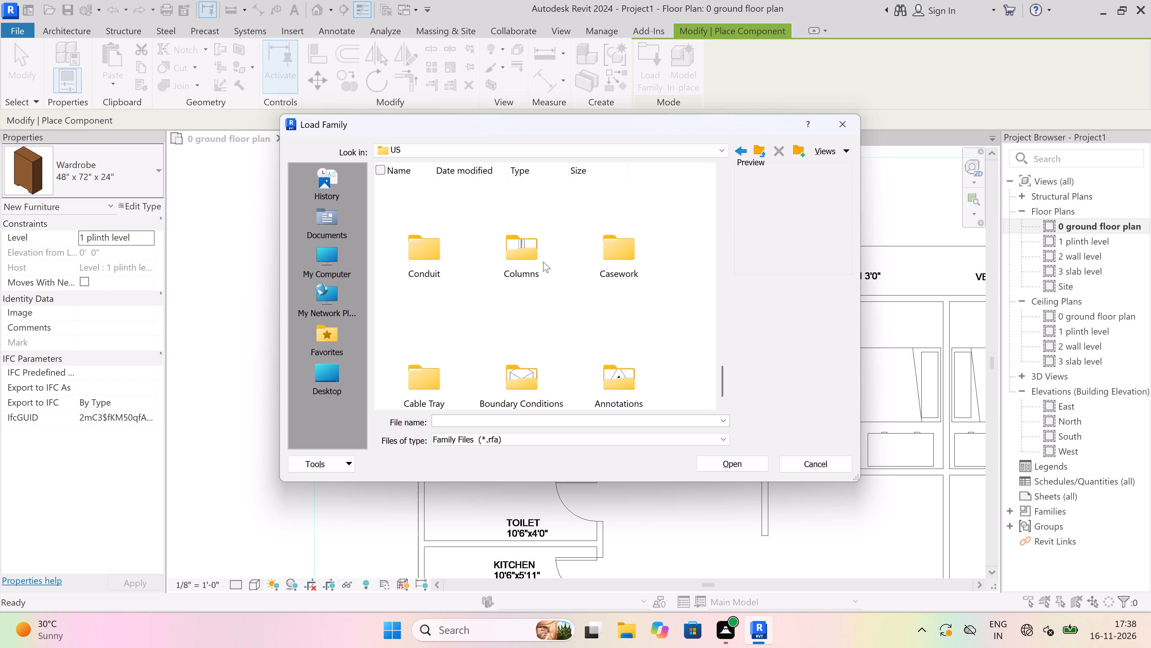
scroll(543, 262, "down", 5)
scroll(543, 262, "up", 6)
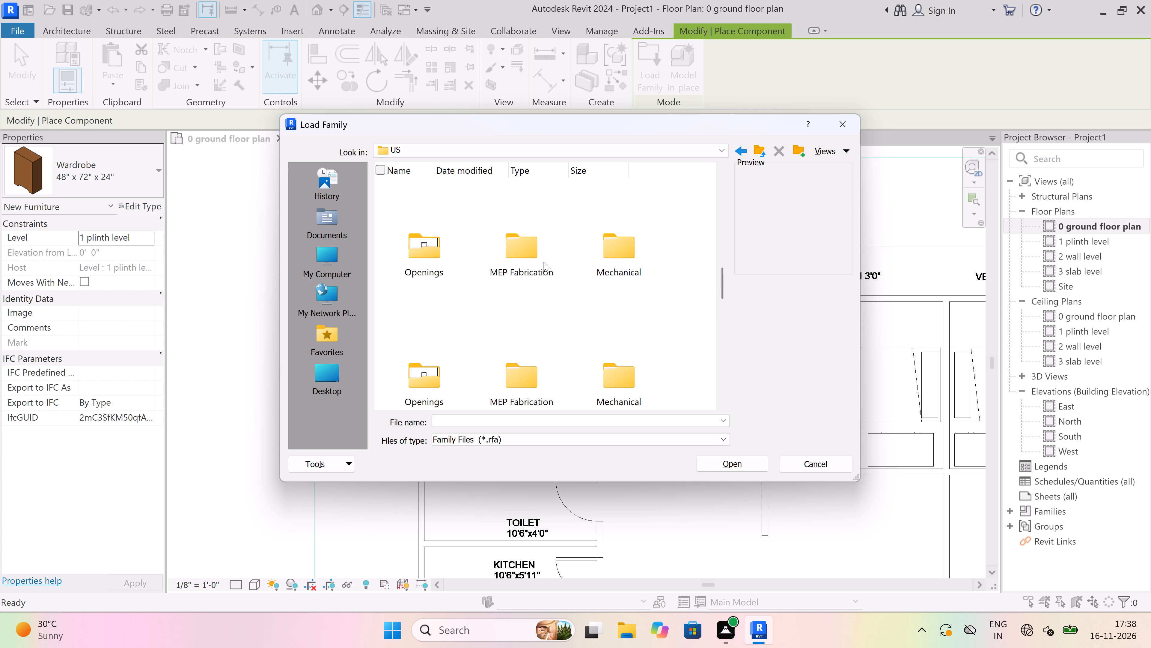
scroll(543, 262, "up", 1)
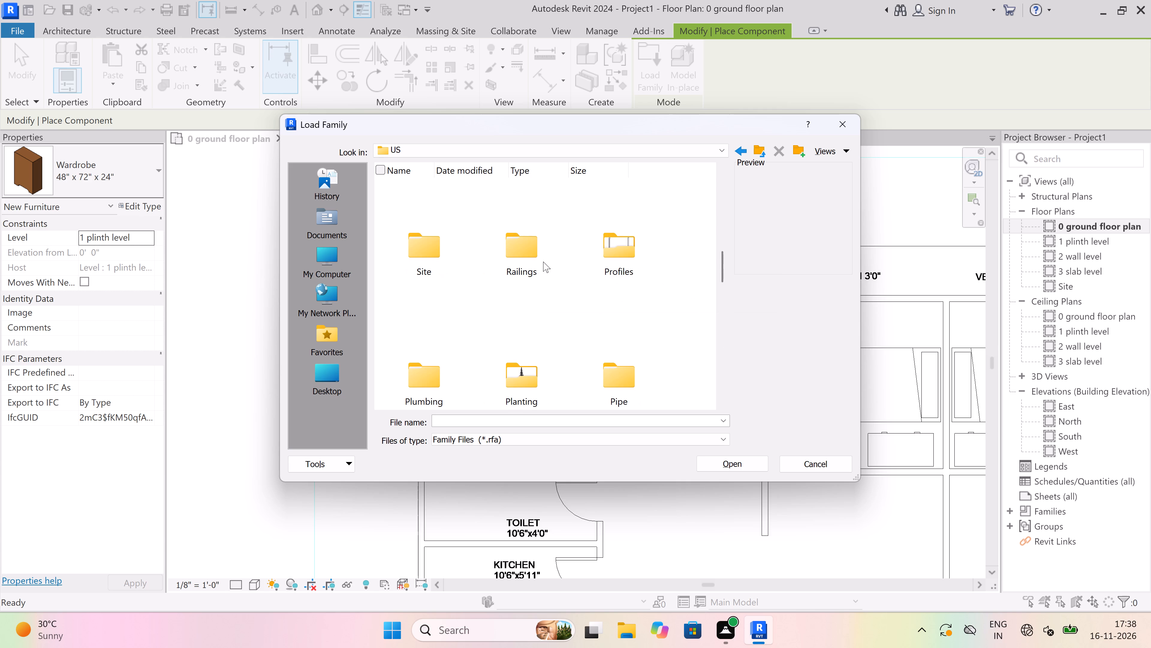
scroll(543, 262, "up", 3)
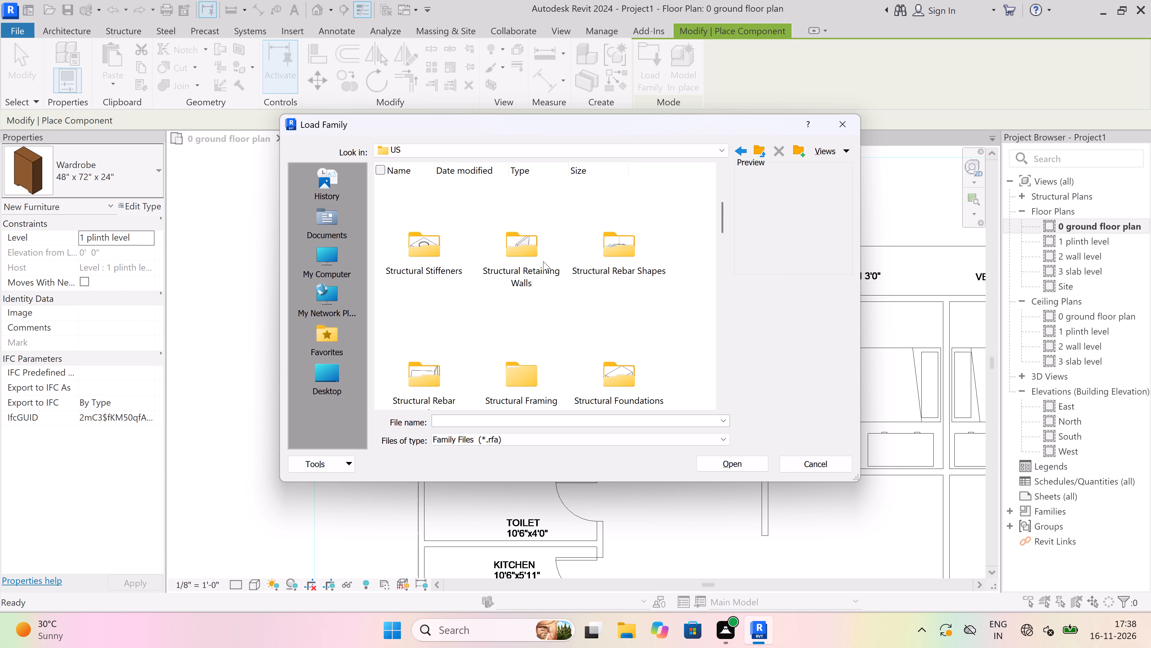
scroll(543, 259, "up", 2)
scroll(543, 259, "down", 2)
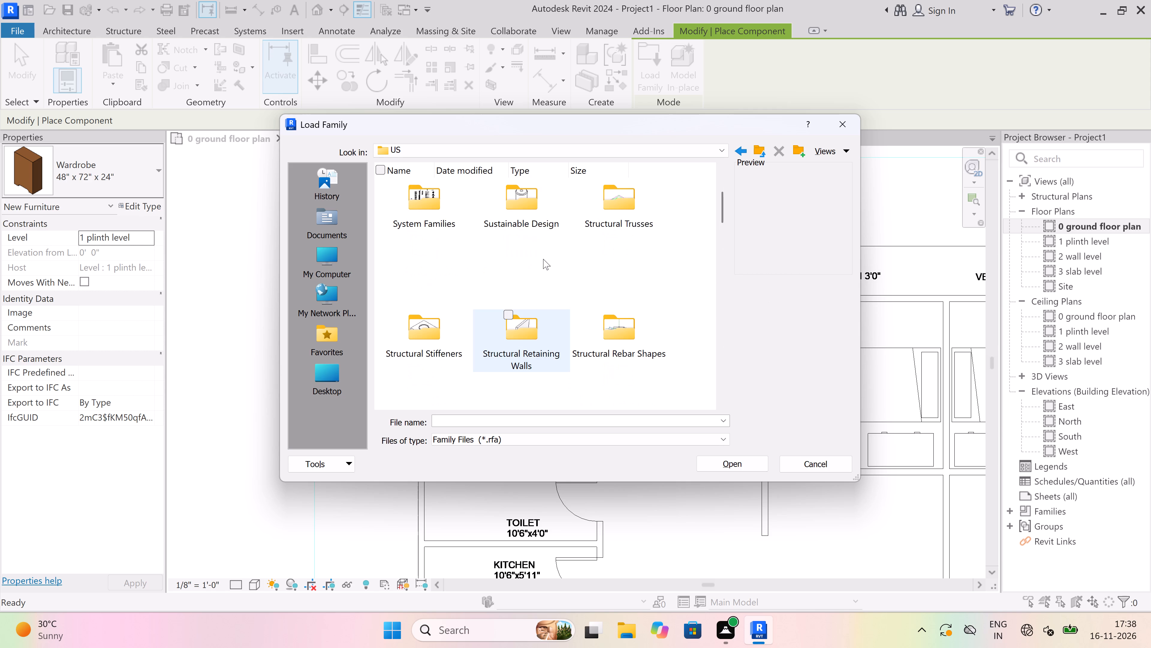
scroll(543, 259, "down", 4)
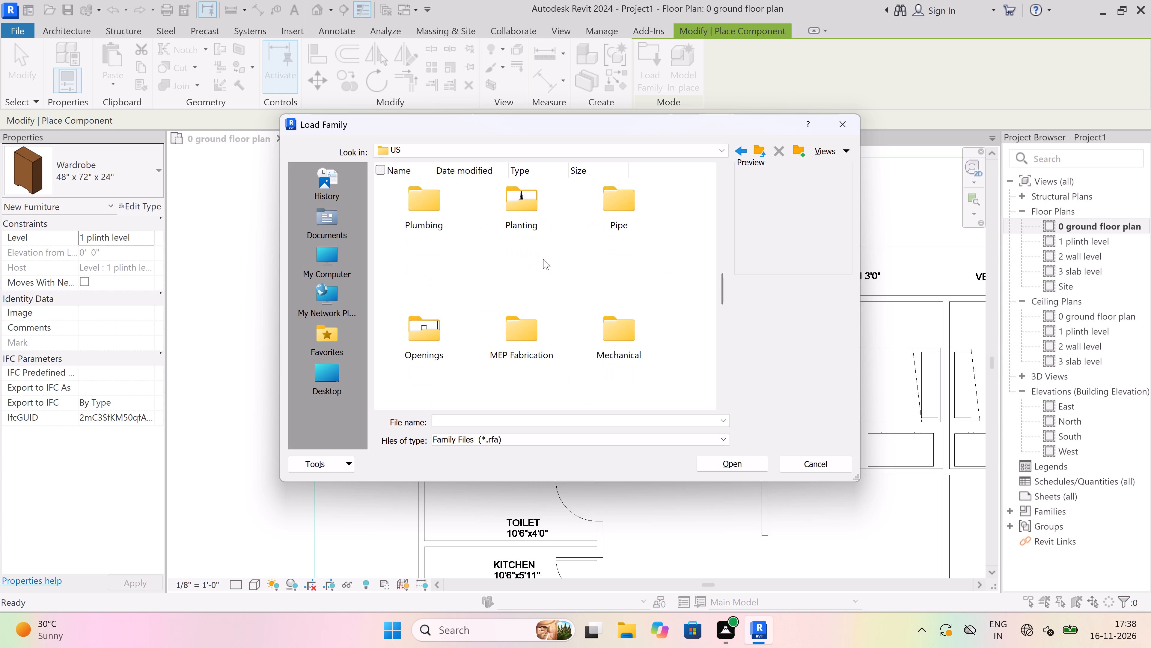
scroll(543, 259, "down", 2)
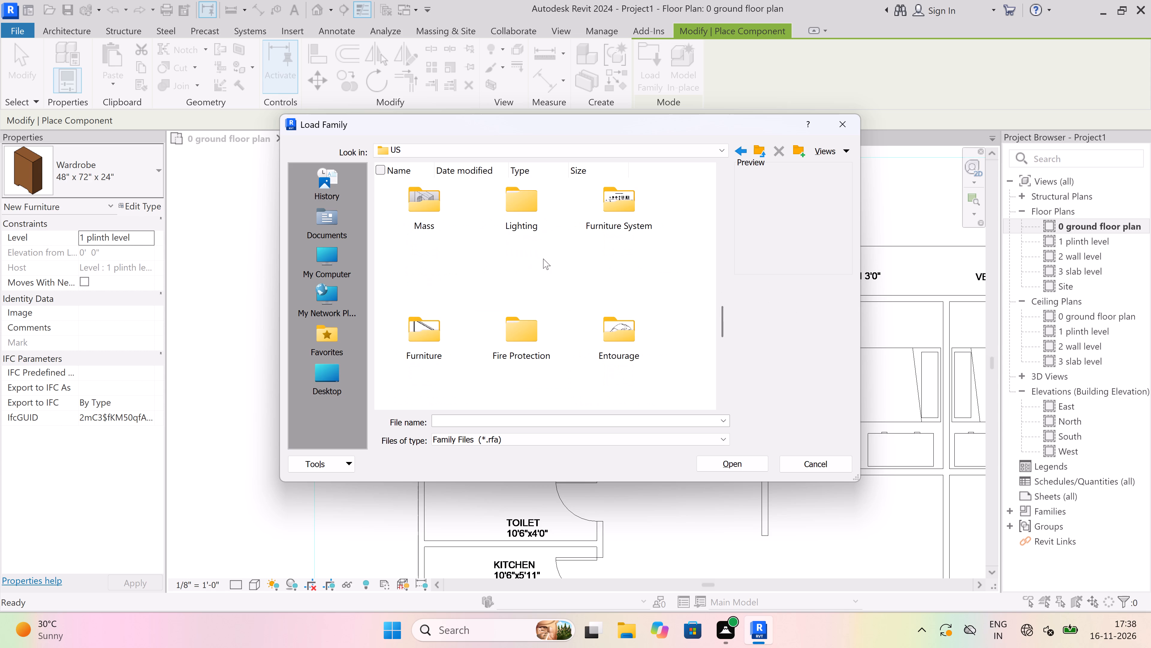
Load the Sofa-Pensi family from the Seating folder of the Furniture library.
scroll(543, 259, "down", 1)
triple_click(415, 229)
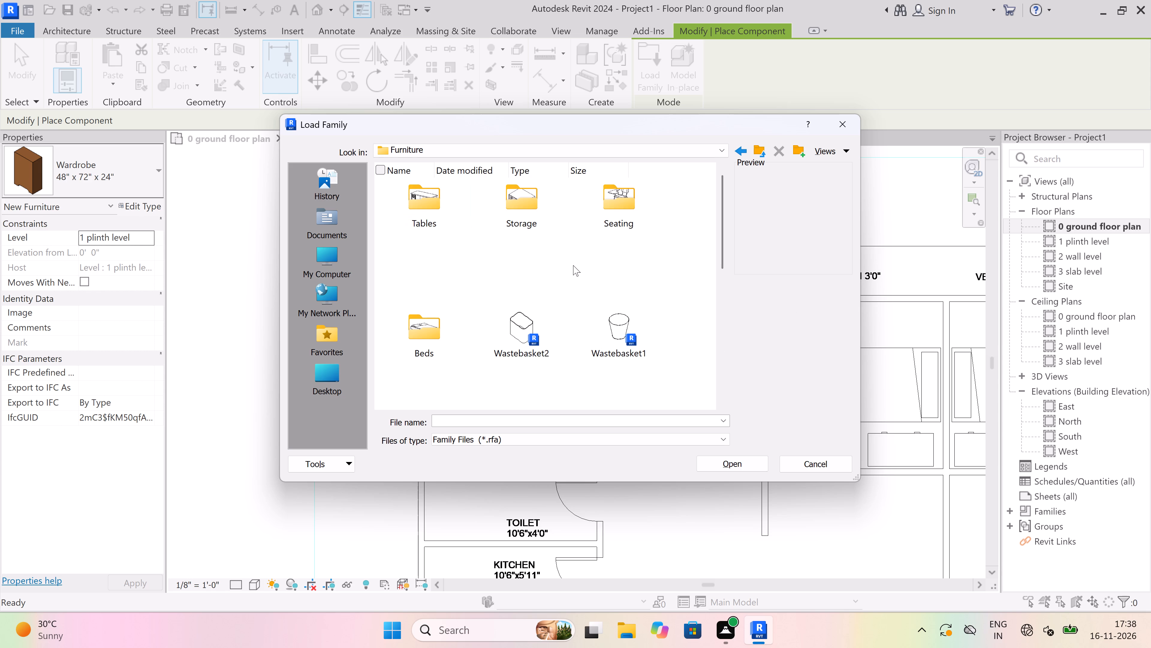
triple_click(629, 208)
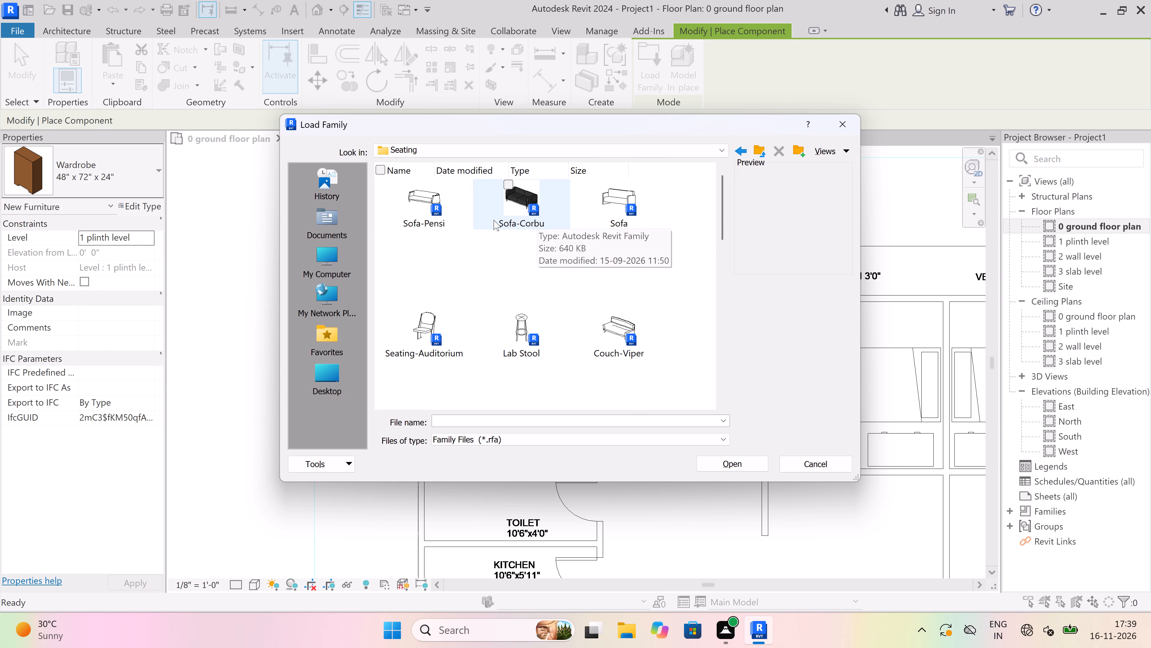
triple_click(421, 199)
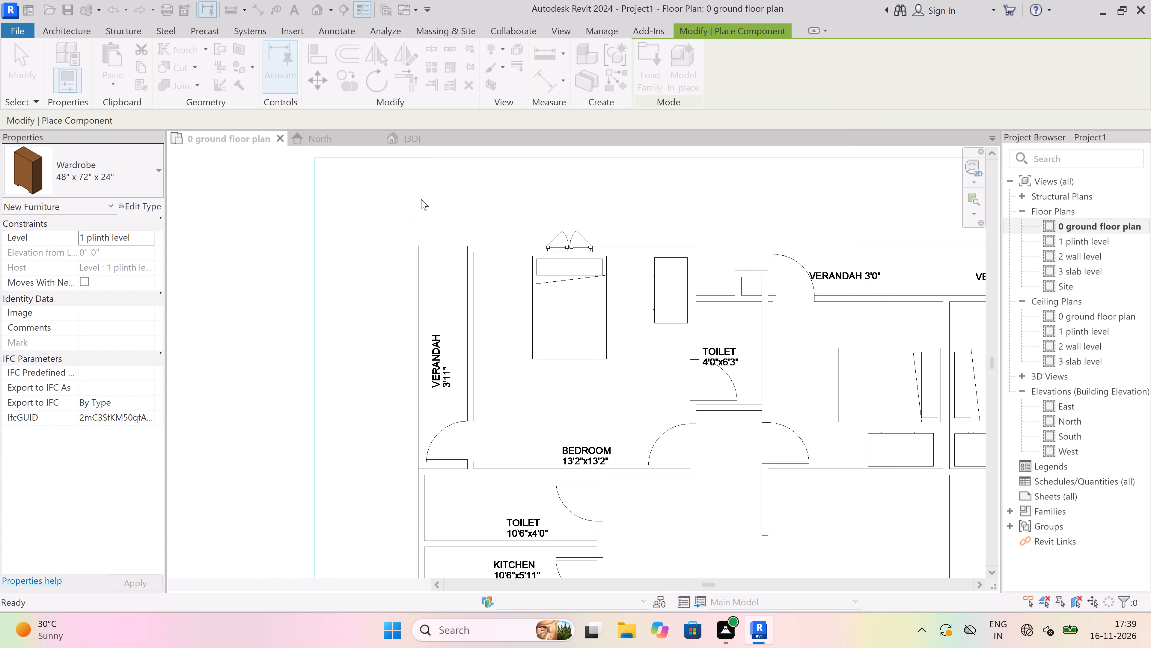
Place an 84" Sofa-Pensi along the north wall of the northwest 10'8"x9'9" living room, centred about 5'-1" from the shared east wall.
scroll(507, 300, "down", 6)
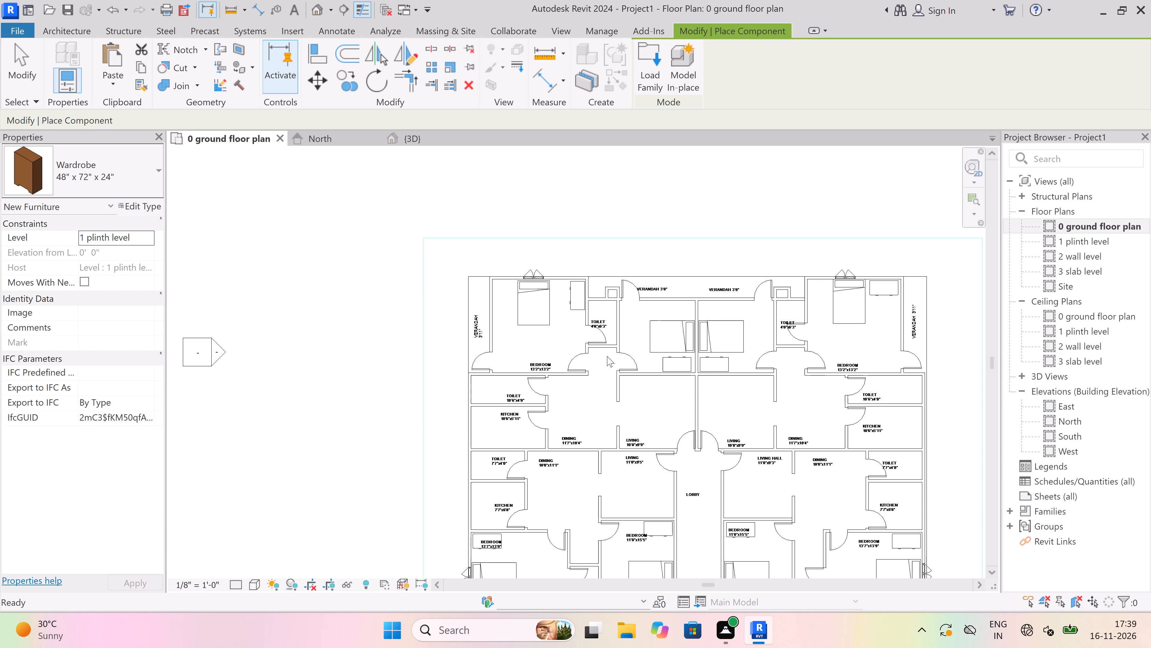
scroll(673, 398, "up", 8)
scroll(655, 380, "up", 2)
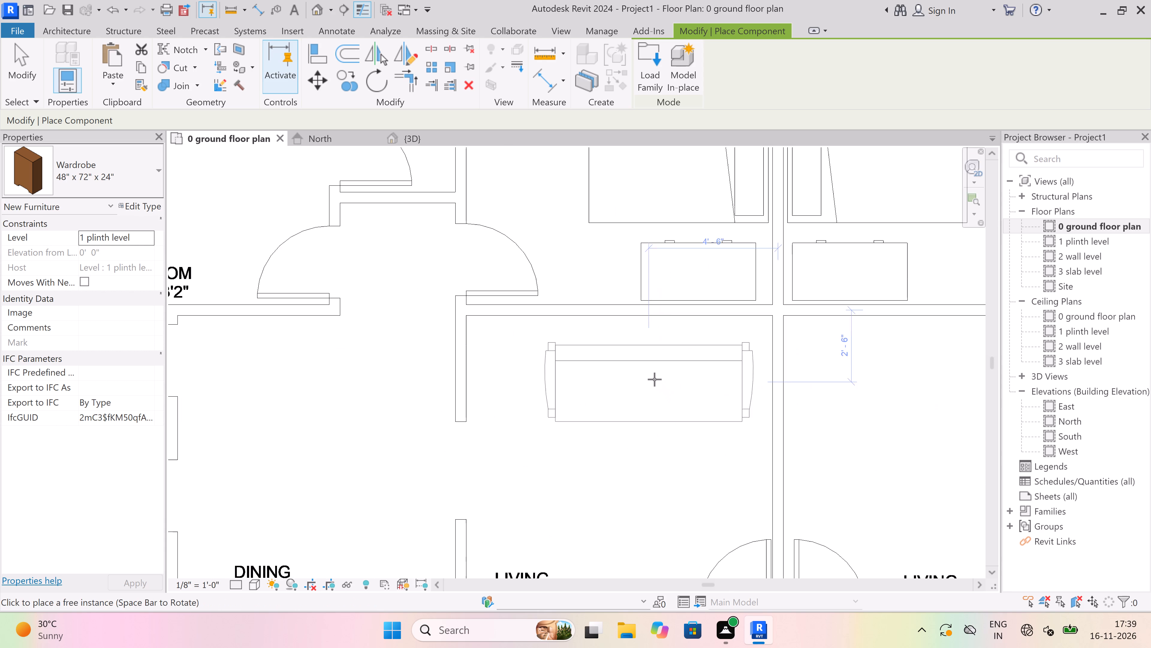
left_click(632, 362)
Place an 84" Sofa-Pensi along the north wall of the northeast 10'8"x9'9" living room, centred about 5'-10" from its east wall.
scroll(449, 396, "down", 4)
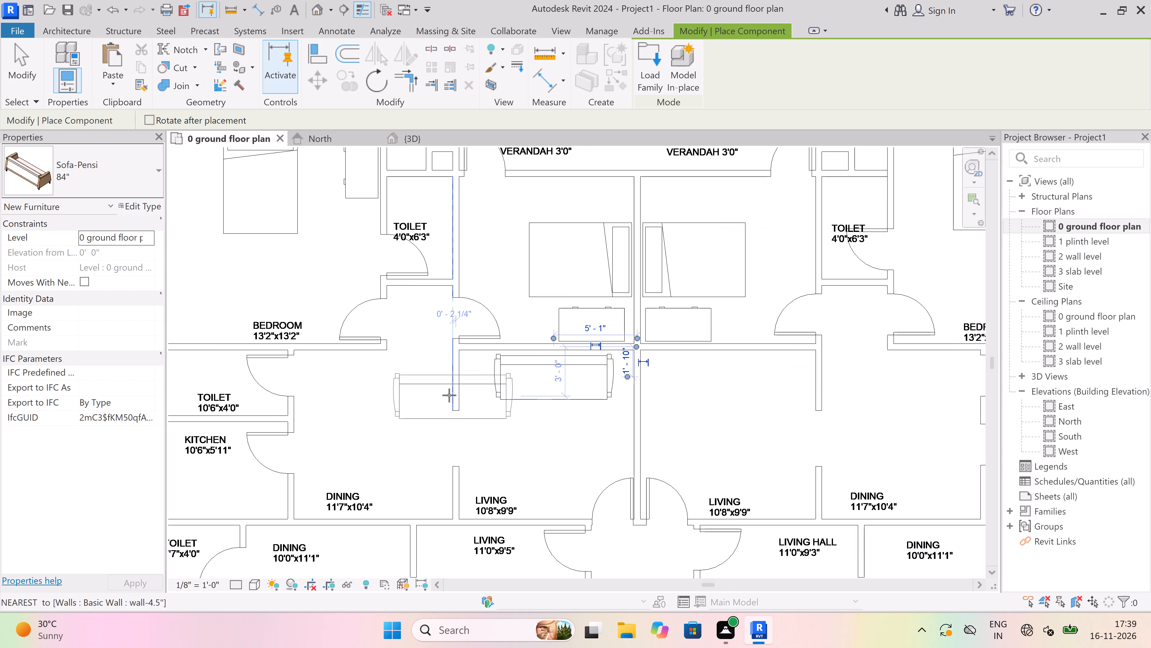
scroll(449, 395, "down", 3)
scroll(591, 404, "up", 9)
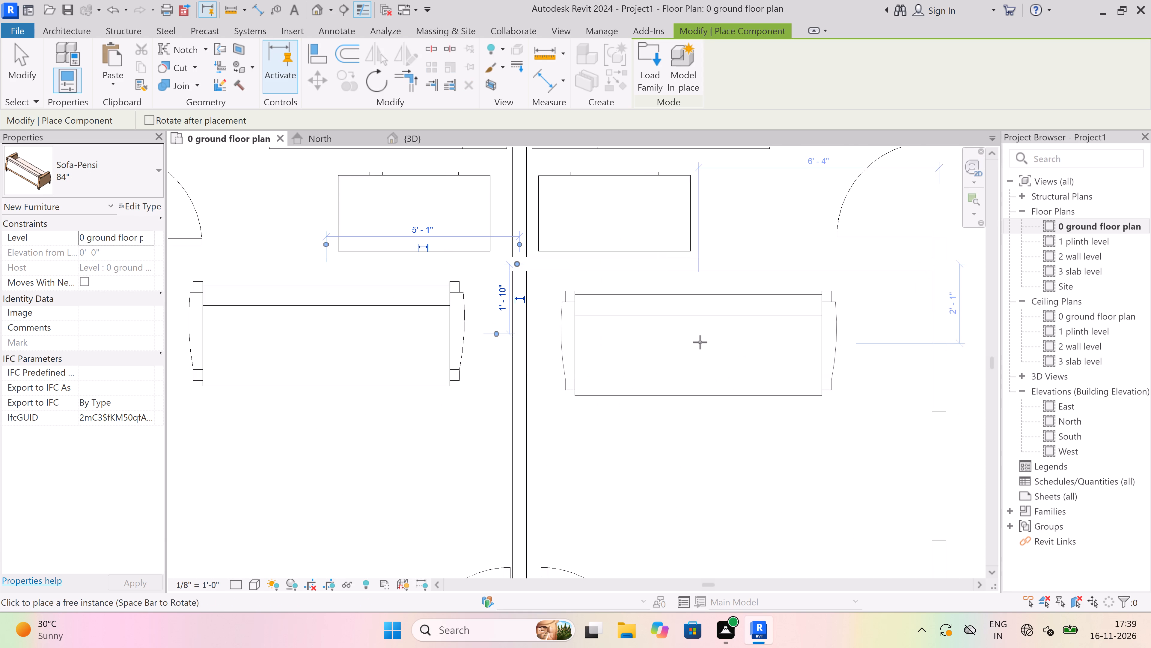
left_click(719, 334)
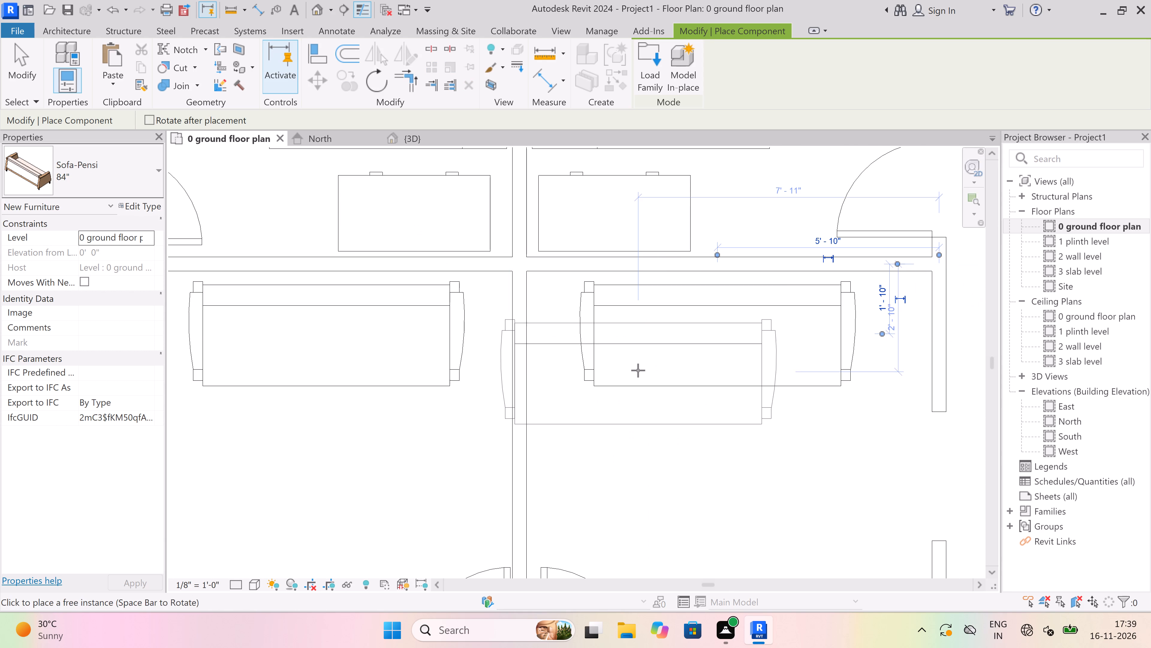
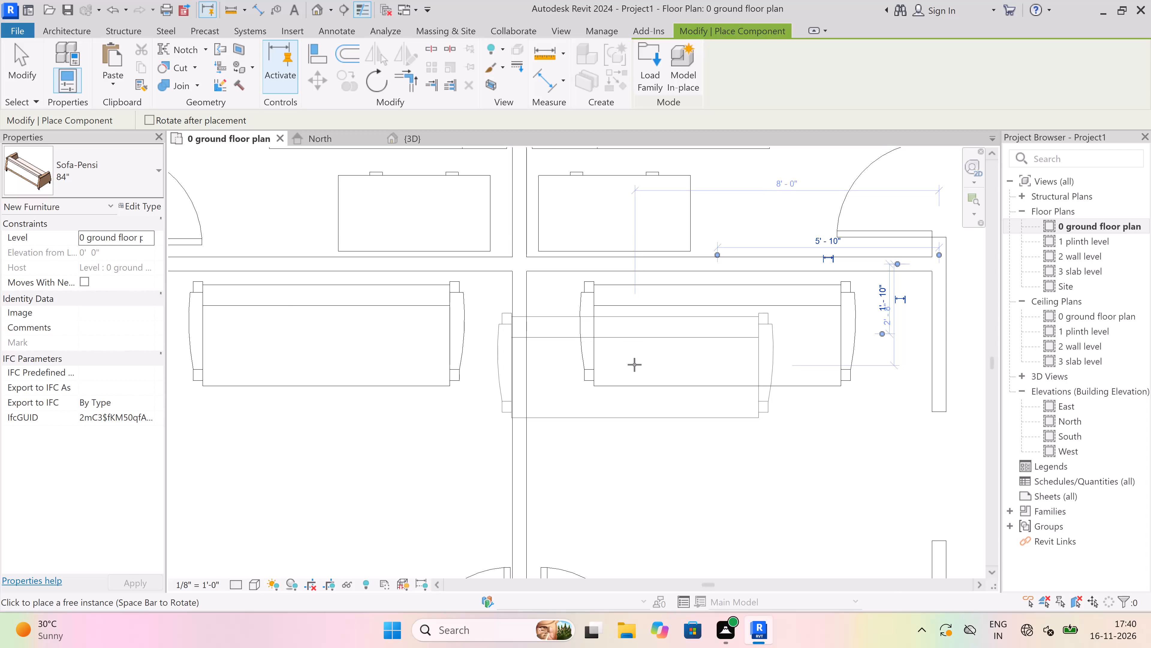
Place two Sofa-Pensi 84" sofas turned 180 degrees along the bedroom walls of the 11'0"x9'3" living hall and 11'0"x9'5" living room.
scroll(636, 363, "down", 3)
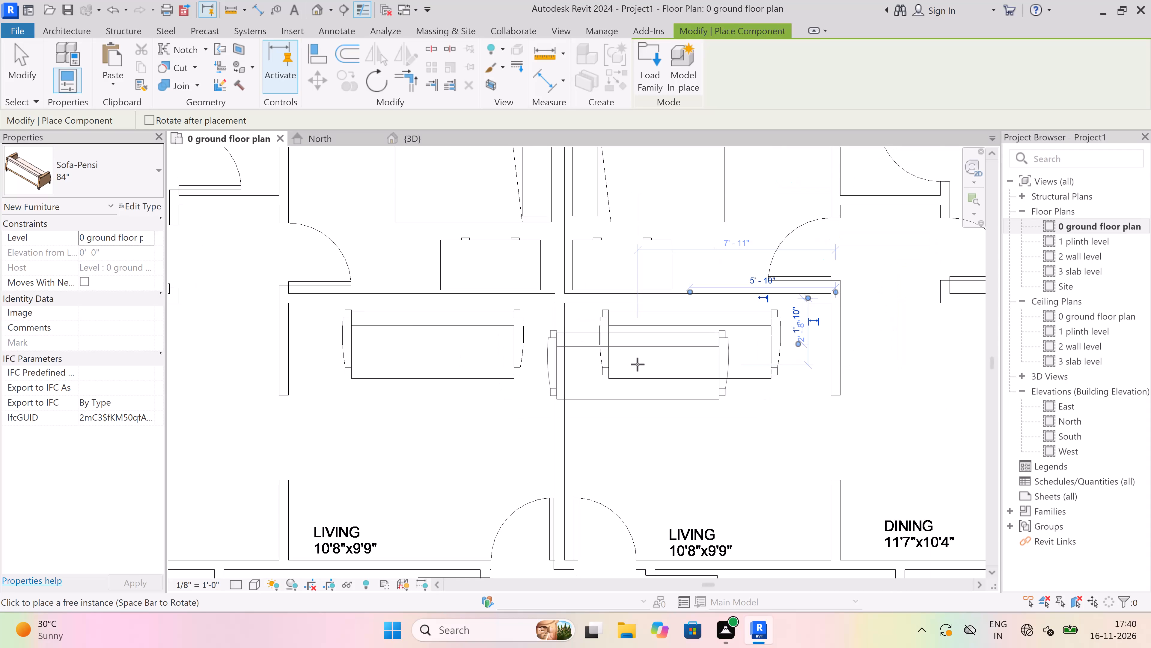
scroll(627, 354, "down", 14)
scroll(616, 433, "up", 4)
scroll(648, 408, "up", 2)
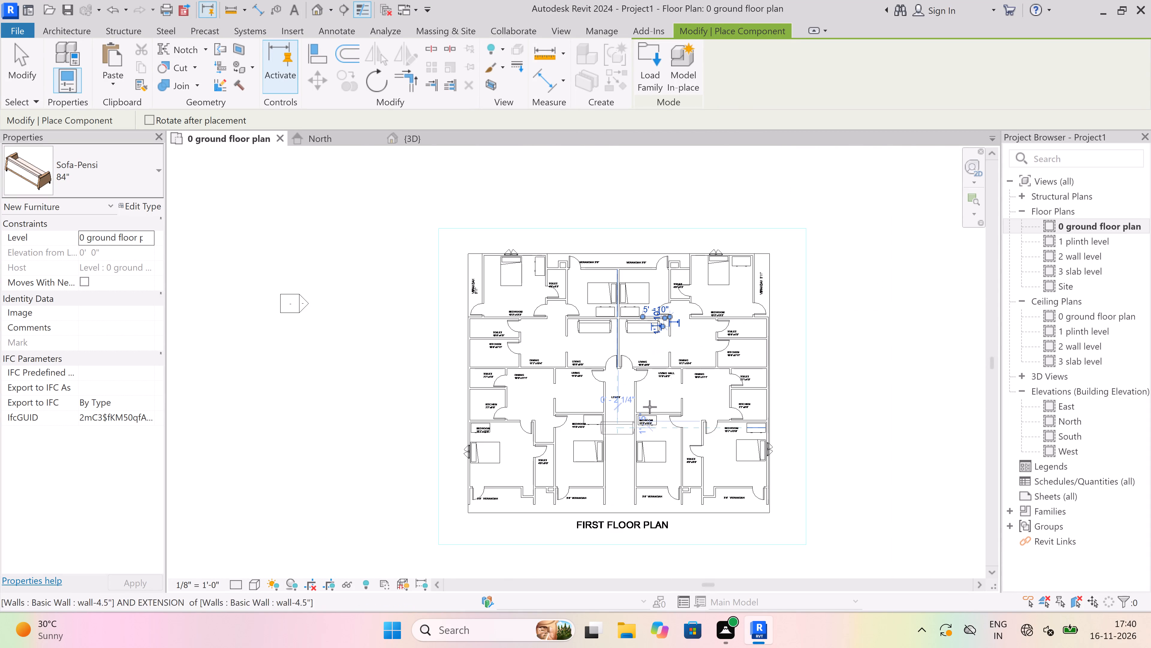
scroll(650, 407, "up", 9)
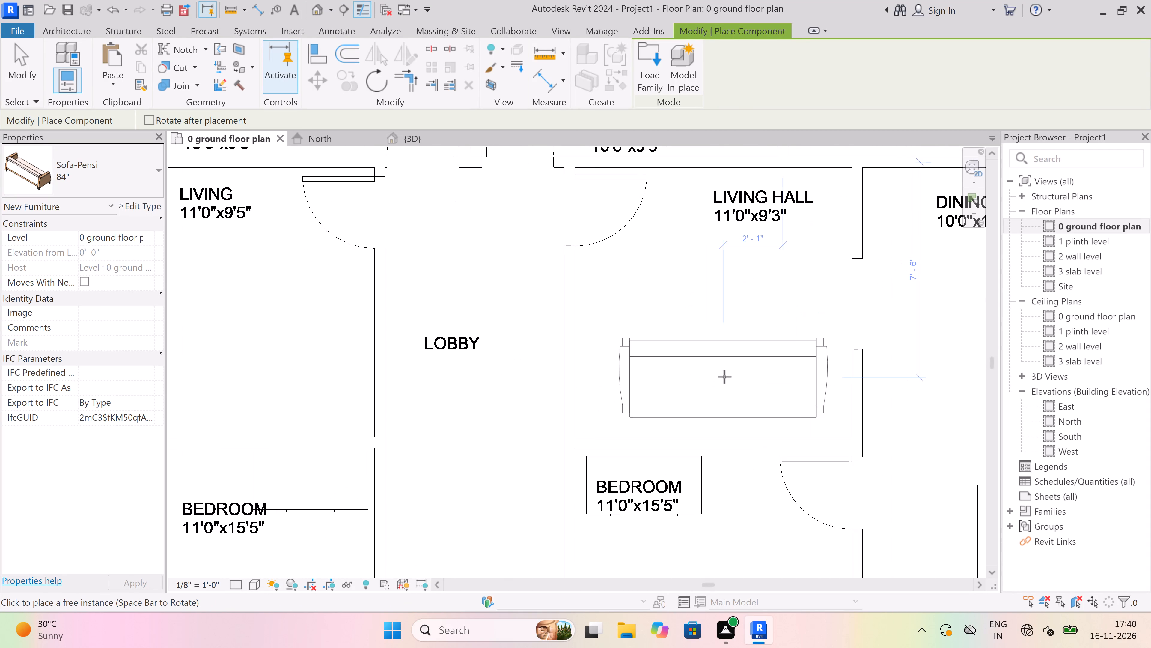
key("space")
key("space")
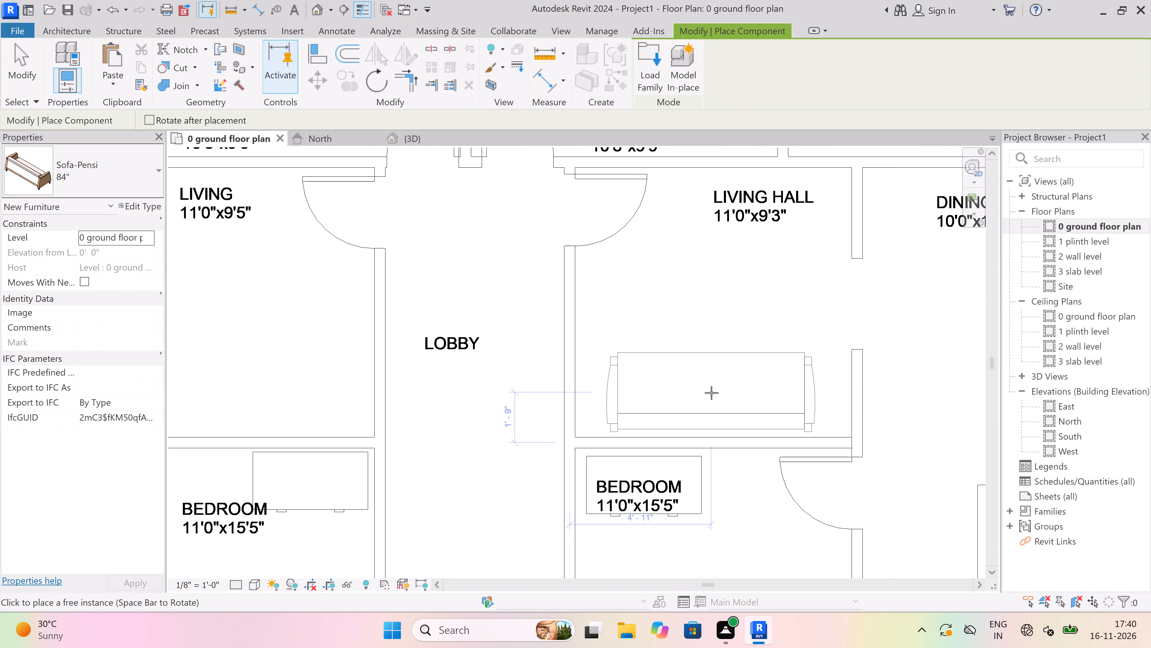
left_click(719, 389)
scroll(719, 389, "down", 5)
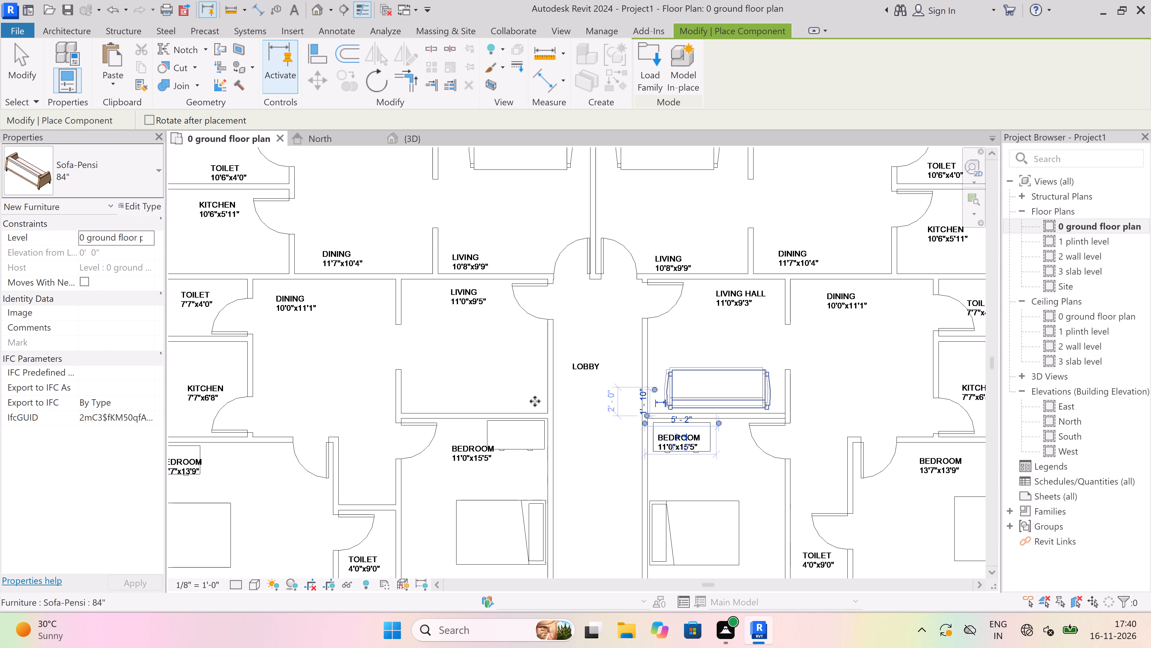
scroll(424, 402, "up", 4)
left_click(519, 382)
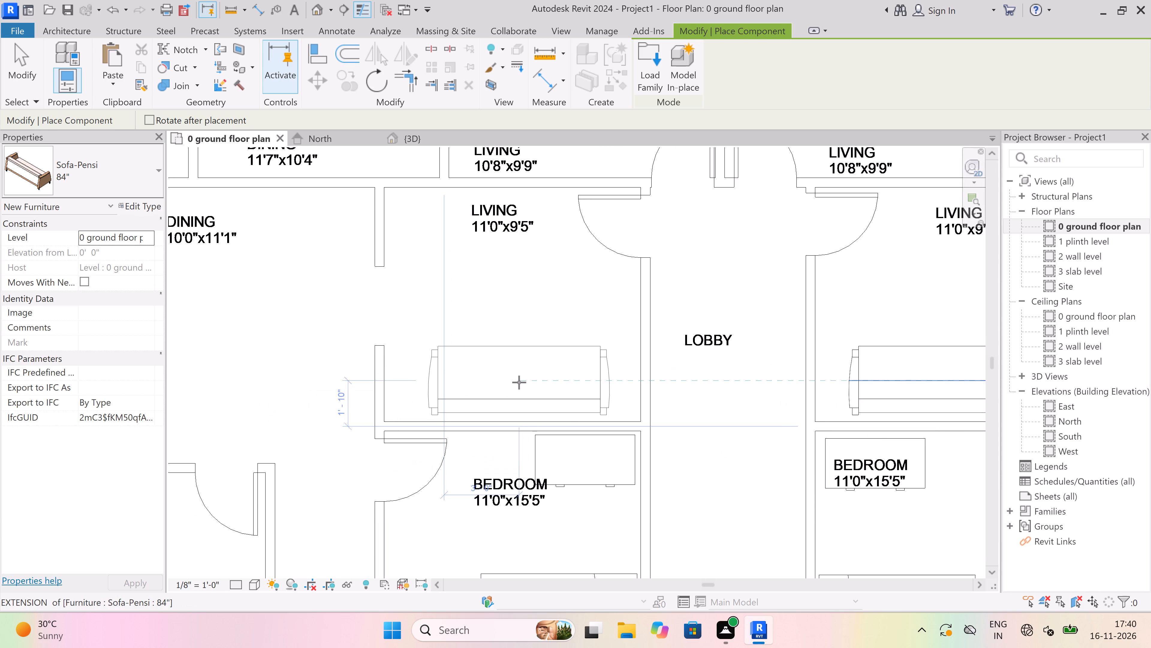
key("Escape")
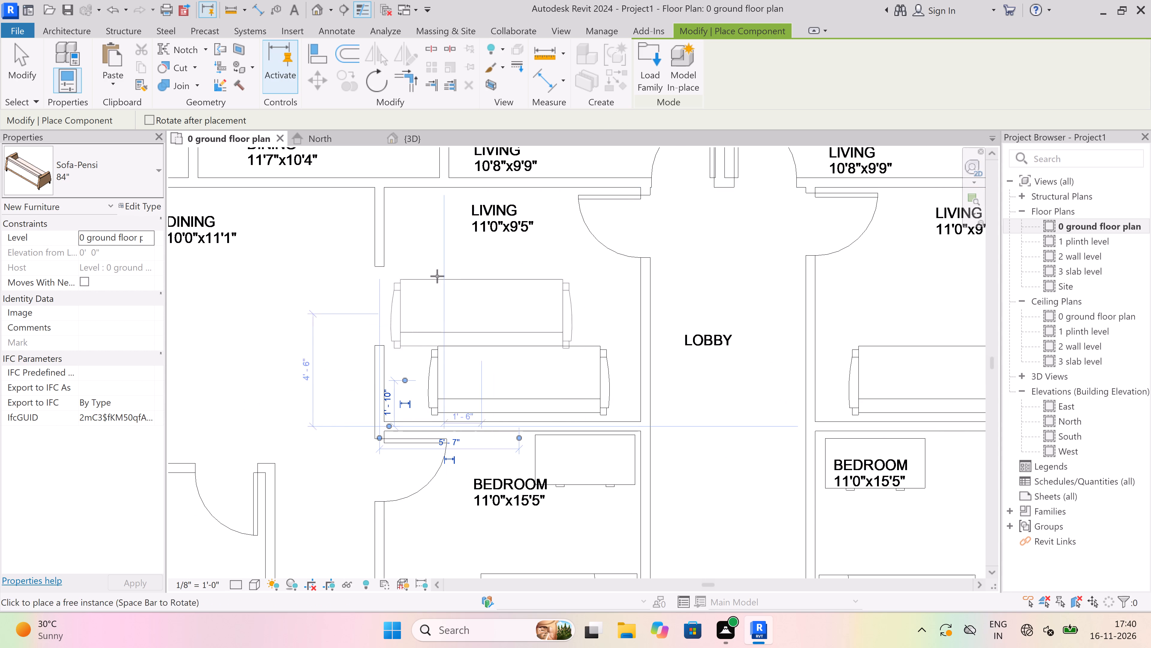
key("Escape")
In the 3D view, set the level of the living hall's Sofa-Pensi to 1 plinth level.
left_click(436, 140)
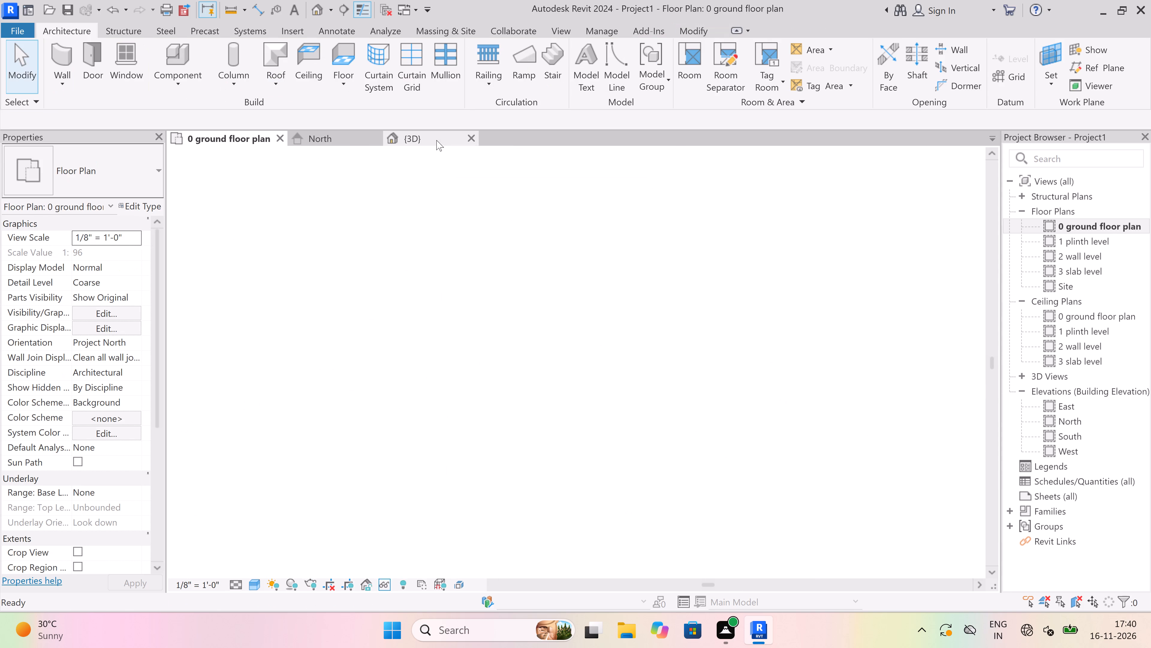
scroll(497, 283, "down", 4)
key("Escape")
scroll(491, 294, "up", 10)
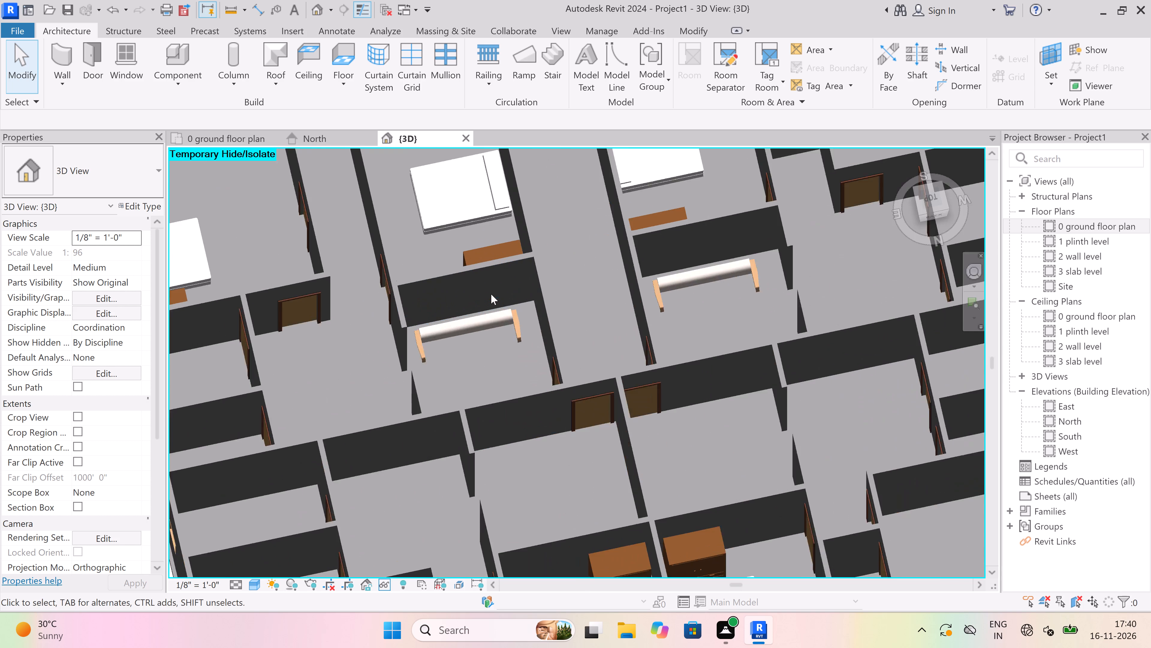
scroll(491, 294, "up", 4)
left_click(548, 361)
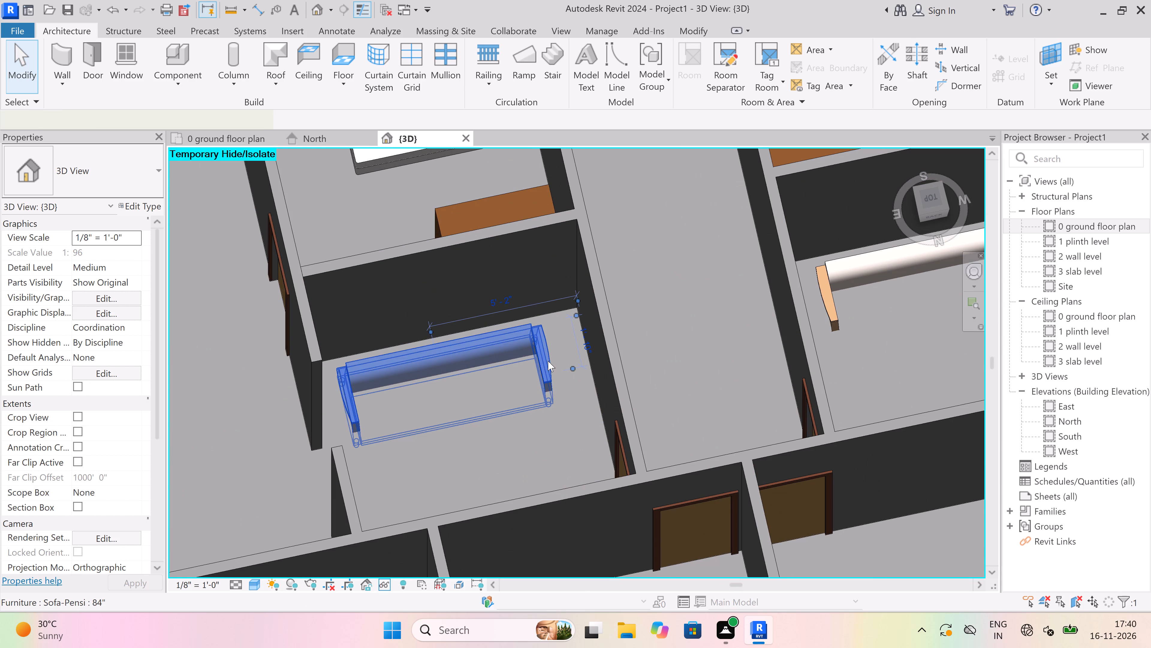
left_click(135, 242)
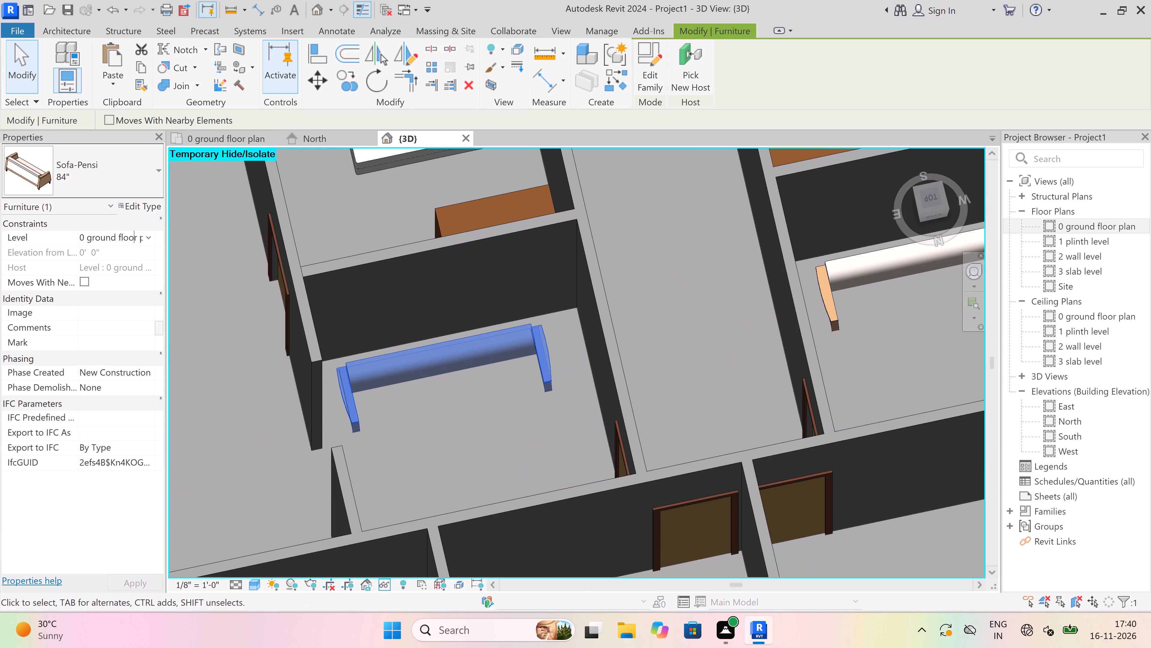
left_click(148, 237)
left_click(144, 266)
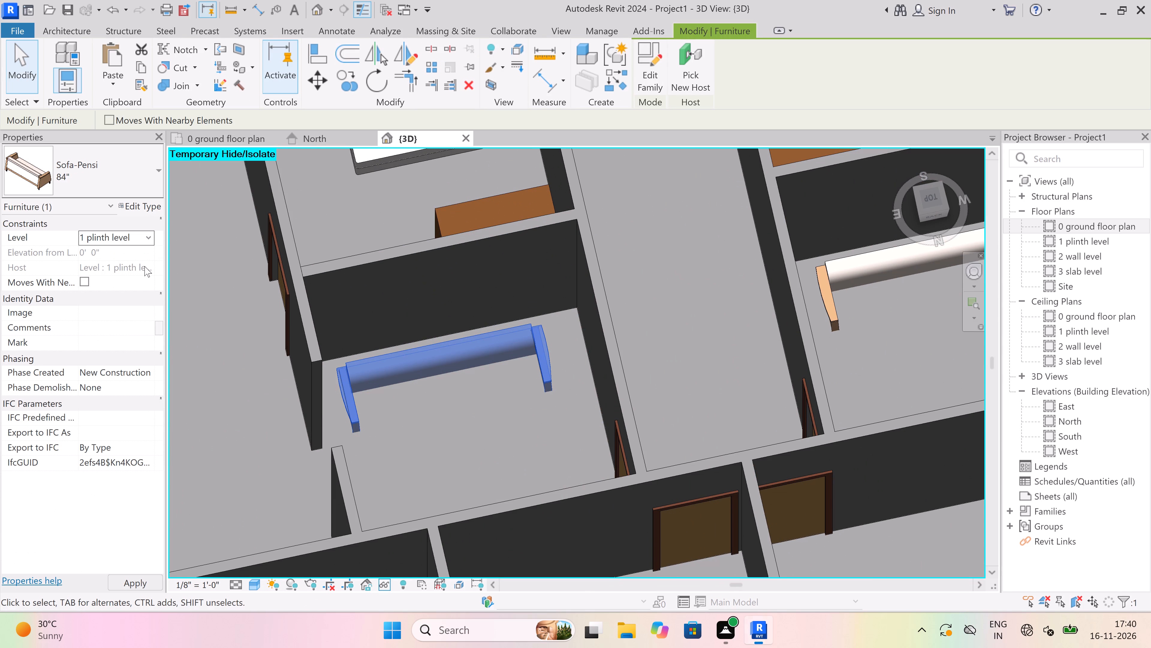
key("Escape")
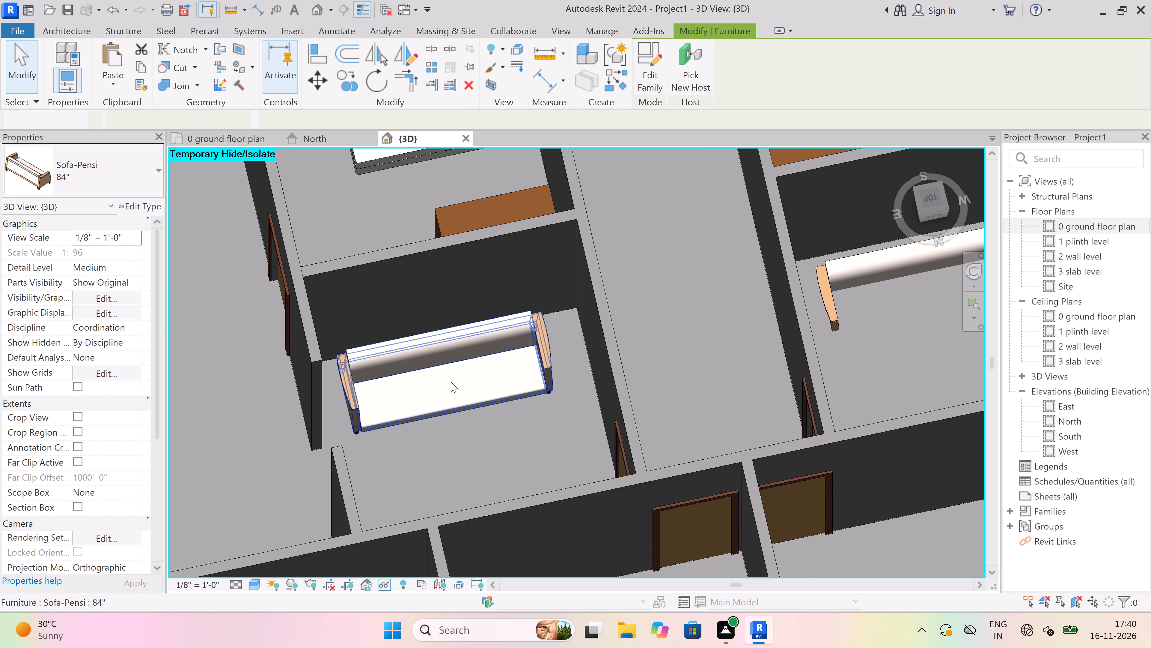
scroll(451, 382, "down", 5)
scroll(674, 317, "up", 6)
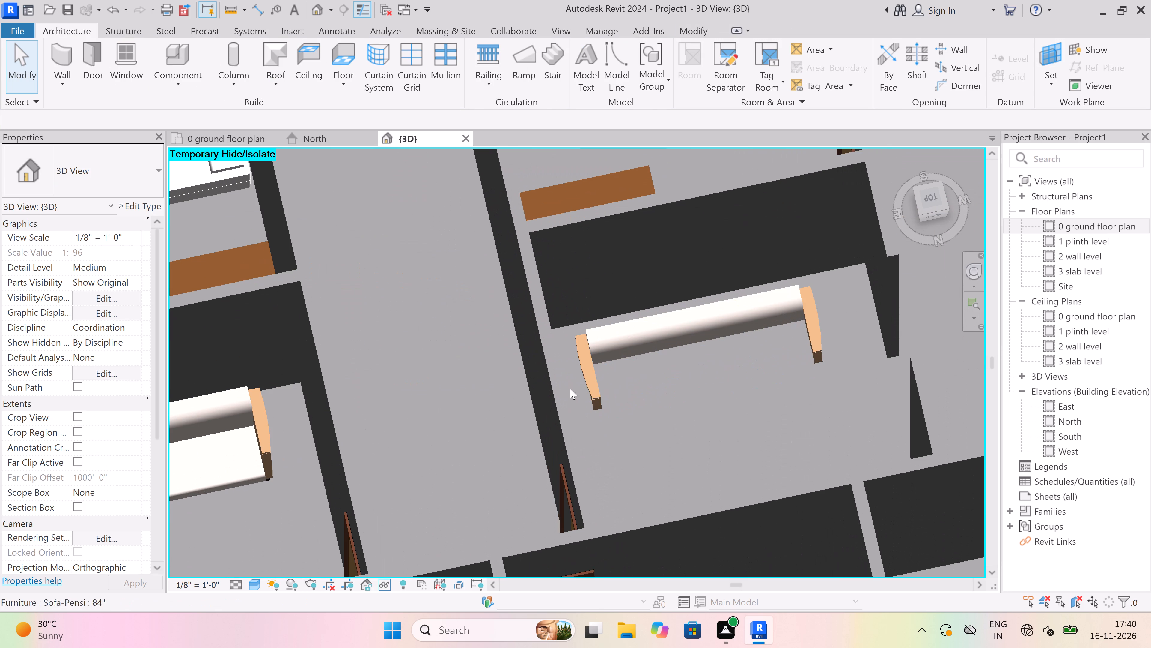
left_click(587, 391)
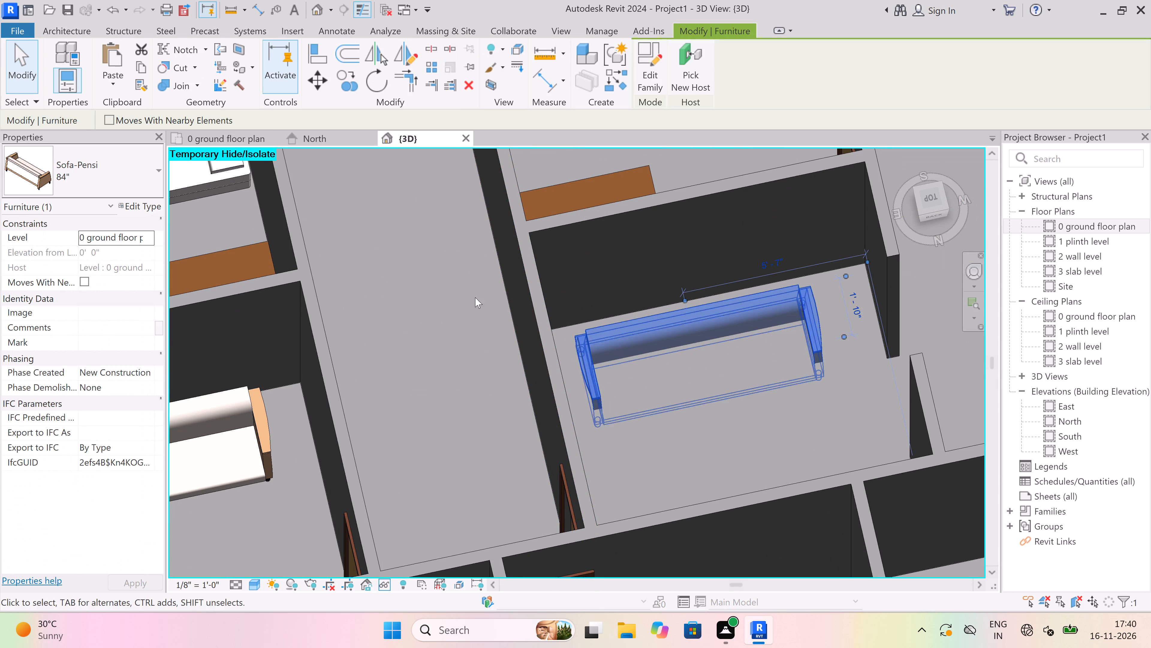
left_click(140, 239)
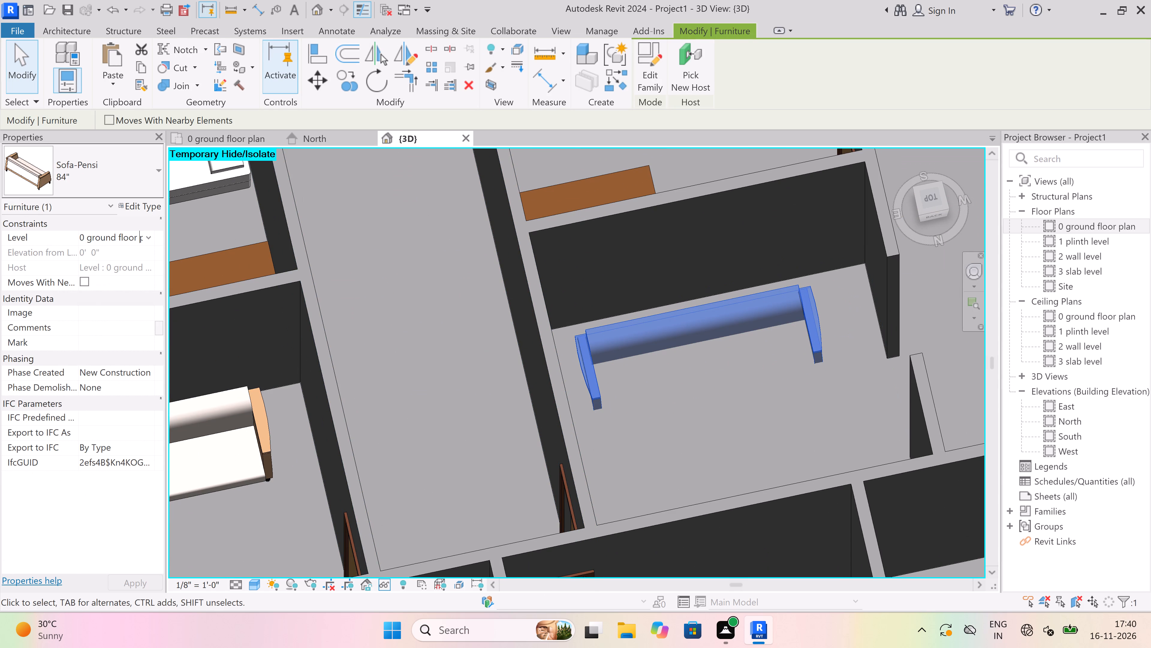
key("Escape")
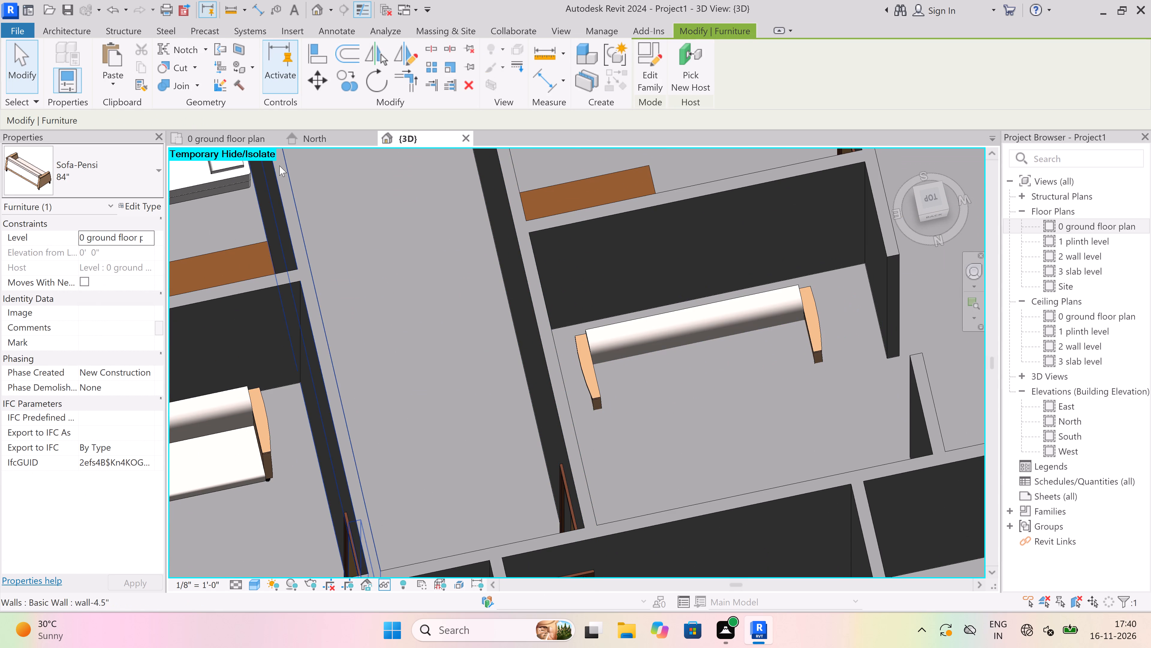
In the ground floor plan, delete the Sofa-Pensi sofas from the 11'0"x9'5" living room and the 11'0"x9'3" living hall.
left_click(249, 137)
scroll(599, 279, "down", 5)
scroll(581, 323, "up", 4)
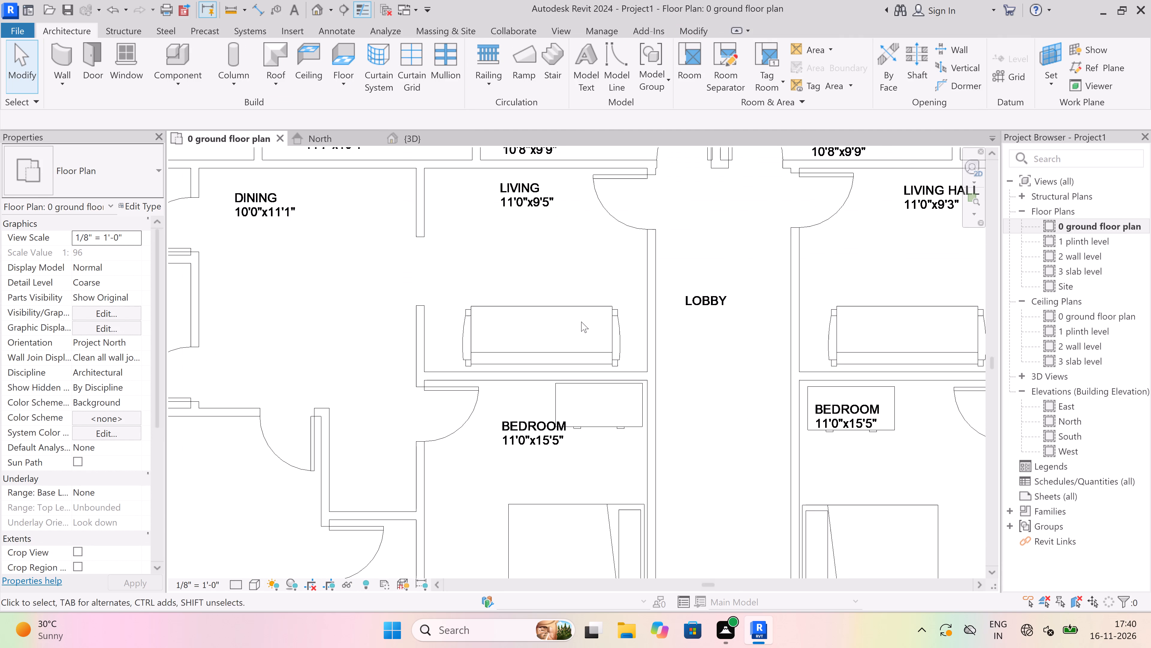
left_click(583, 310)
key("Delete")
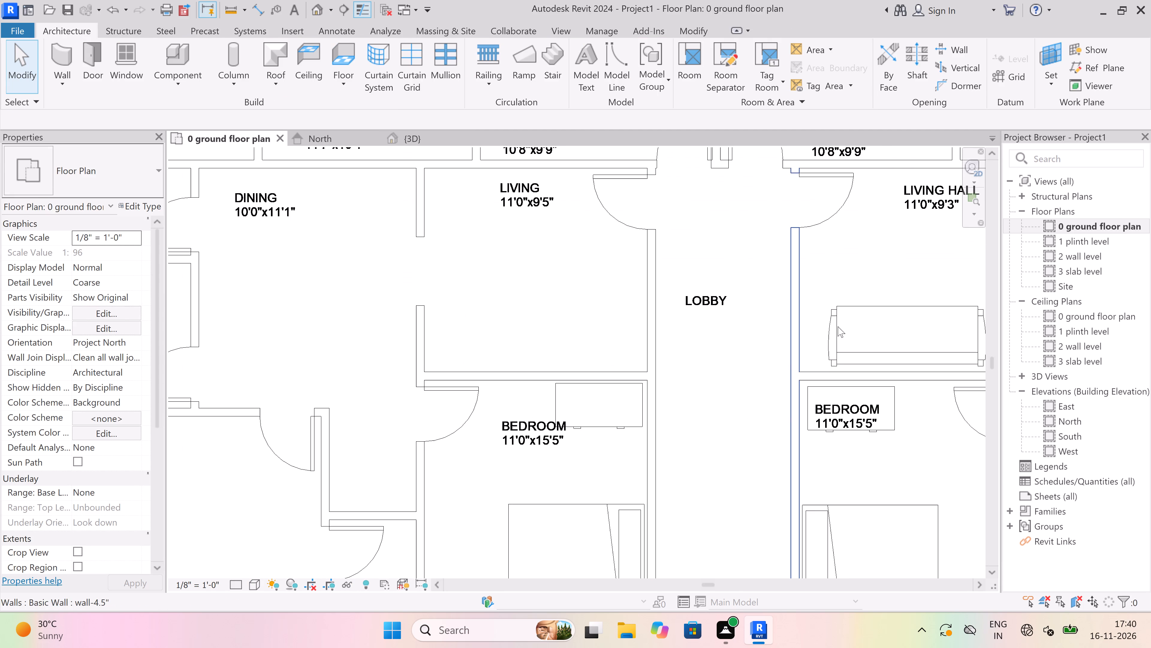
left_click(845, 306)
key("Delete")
Delete the Sofa-Pensi sofas from the two 10'8"x9'9" living rooms.
scroll(610, 340, "down", 5)
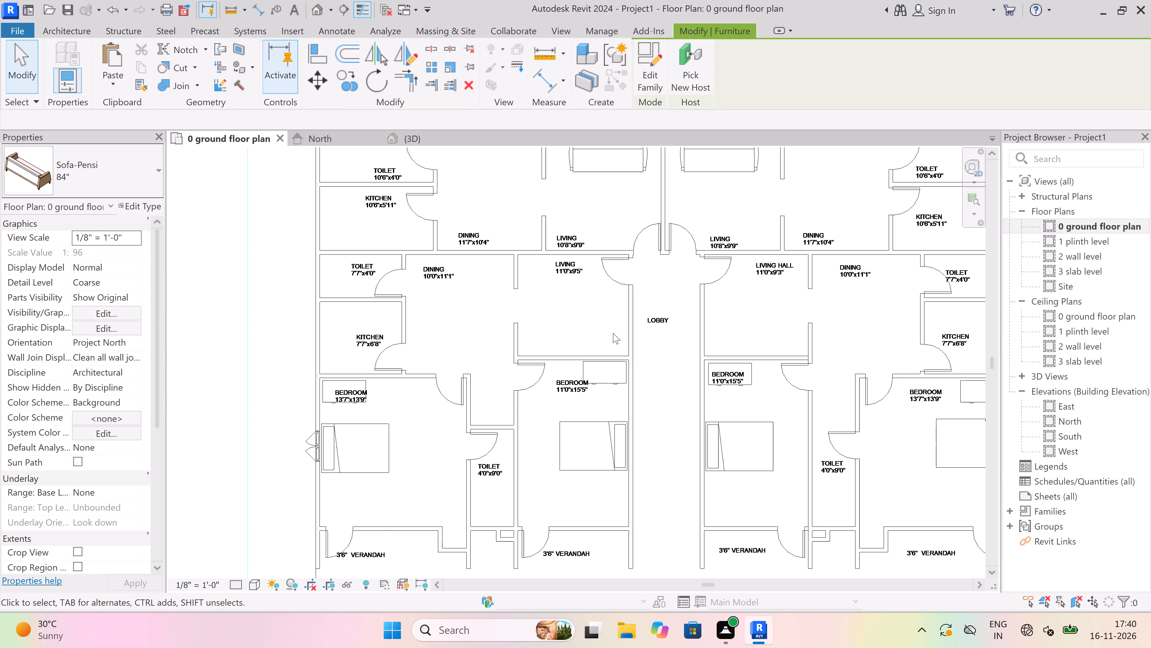
scroll(613, 333, "down", 4)
scroll(624, 364, "down", 4)
scroll(605, 292, "up", 6)
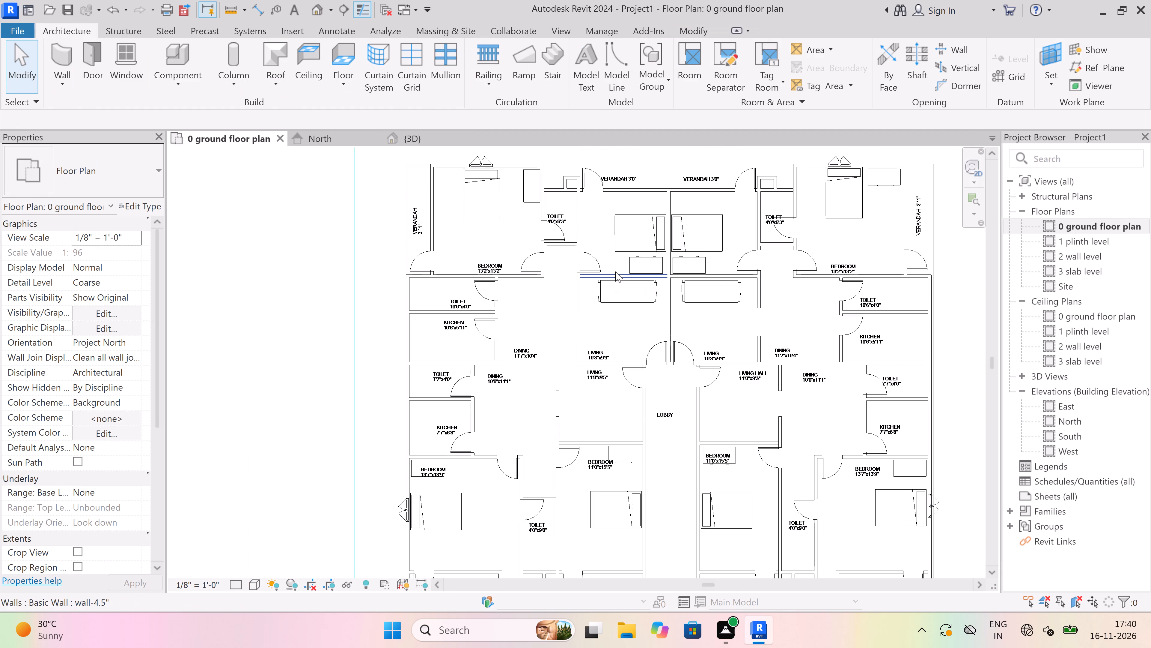
scroll(615, 280, "up", 3)
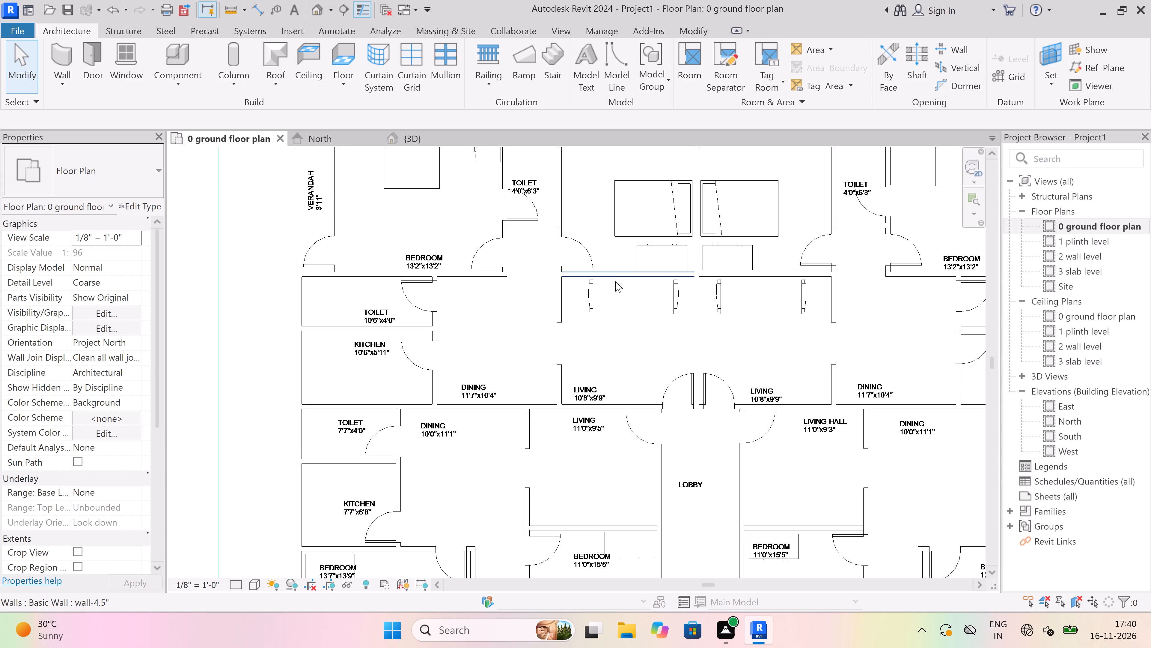
left_click(604, 293)
key("Delete")
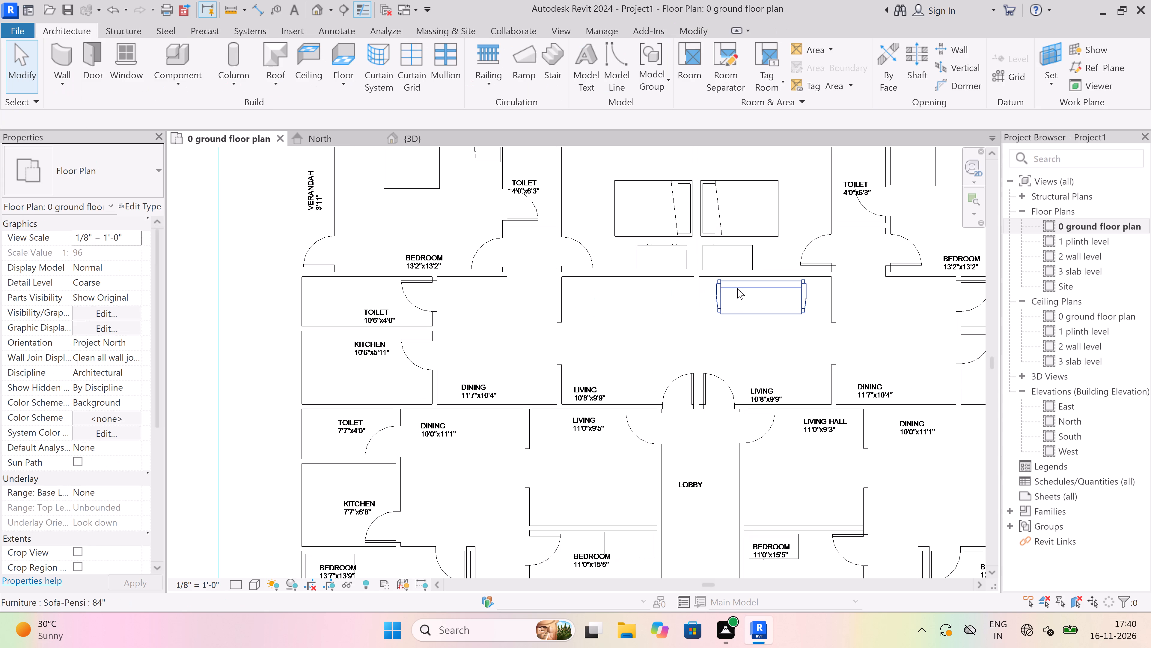
left_click(737, 288)
key("Delete")
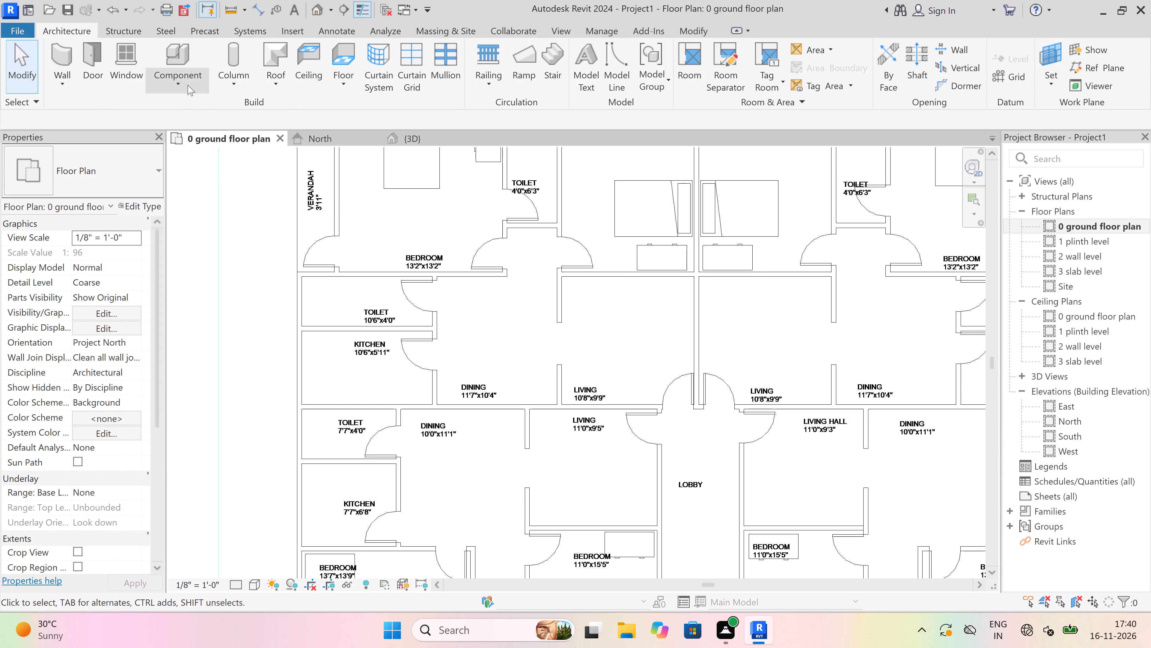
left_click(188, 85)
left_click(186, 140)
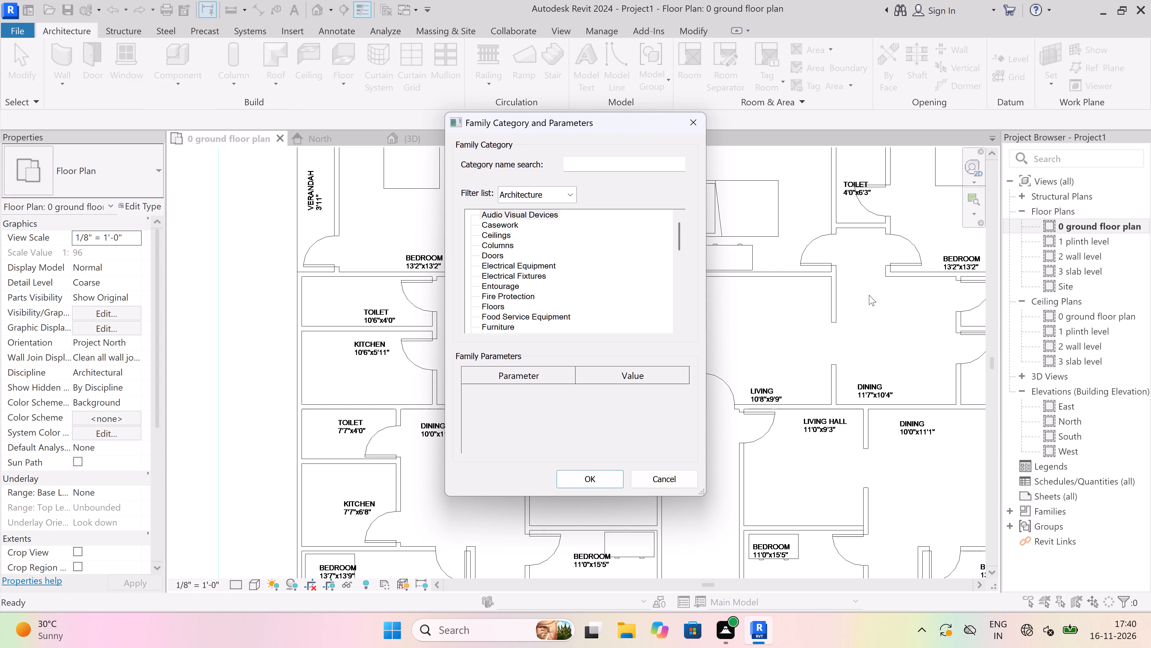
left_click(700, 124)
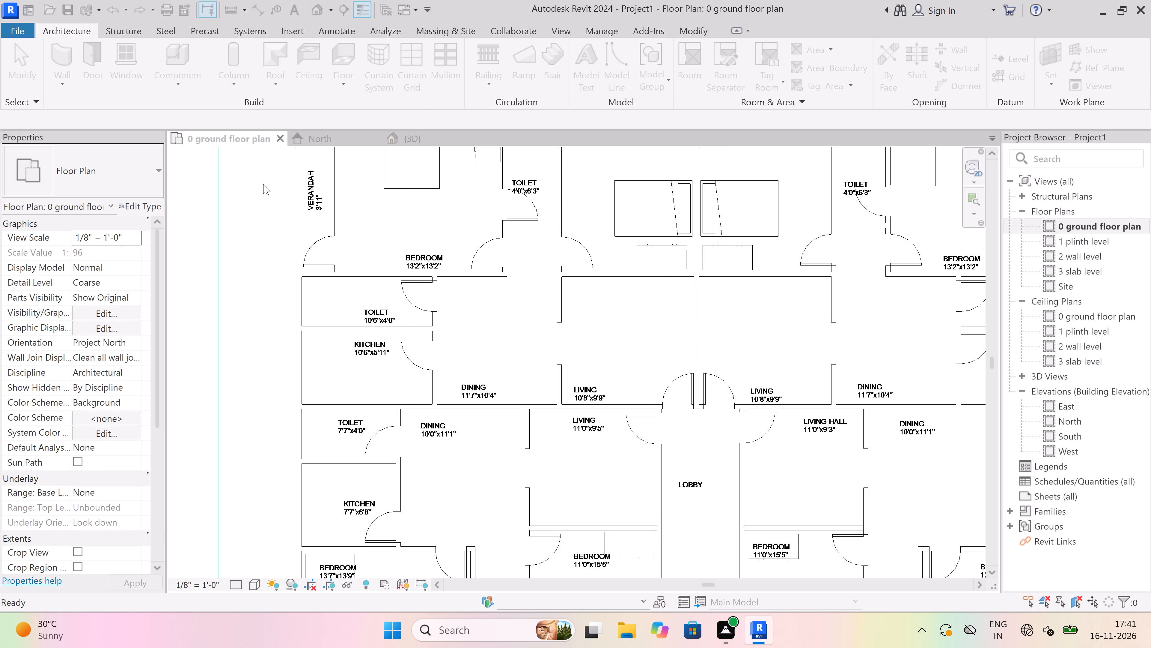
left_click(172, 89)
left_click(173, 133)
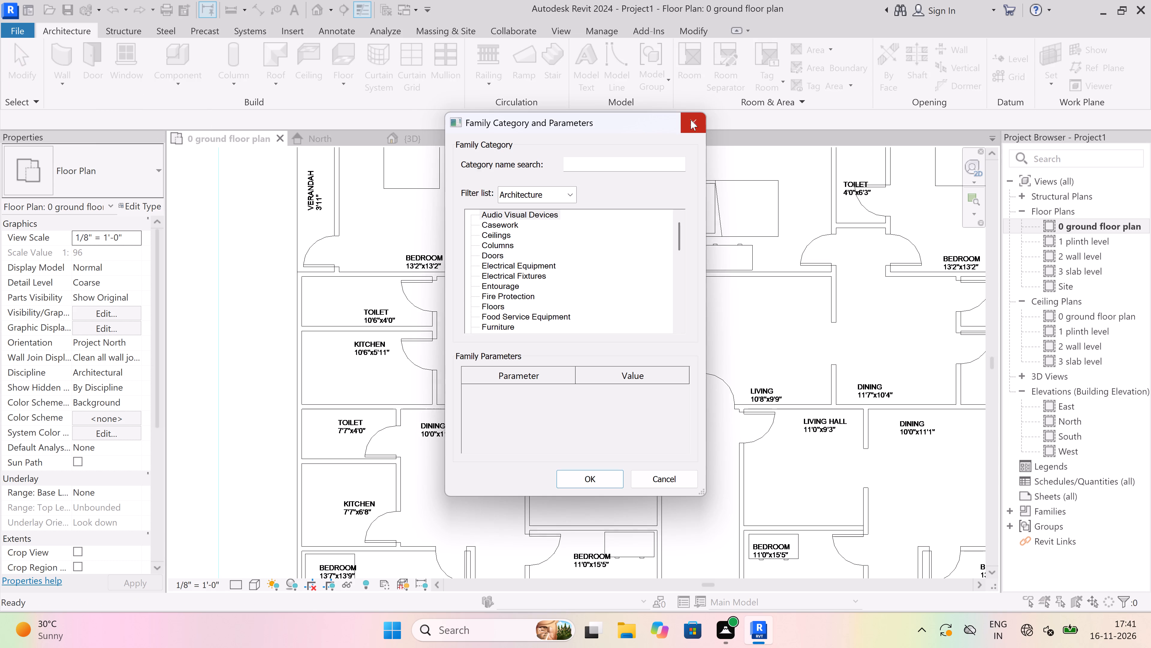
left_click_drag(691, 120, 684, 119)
Start placing a component and load the Sofa.rfa family from the Seating folder.
left_click(164, 75)
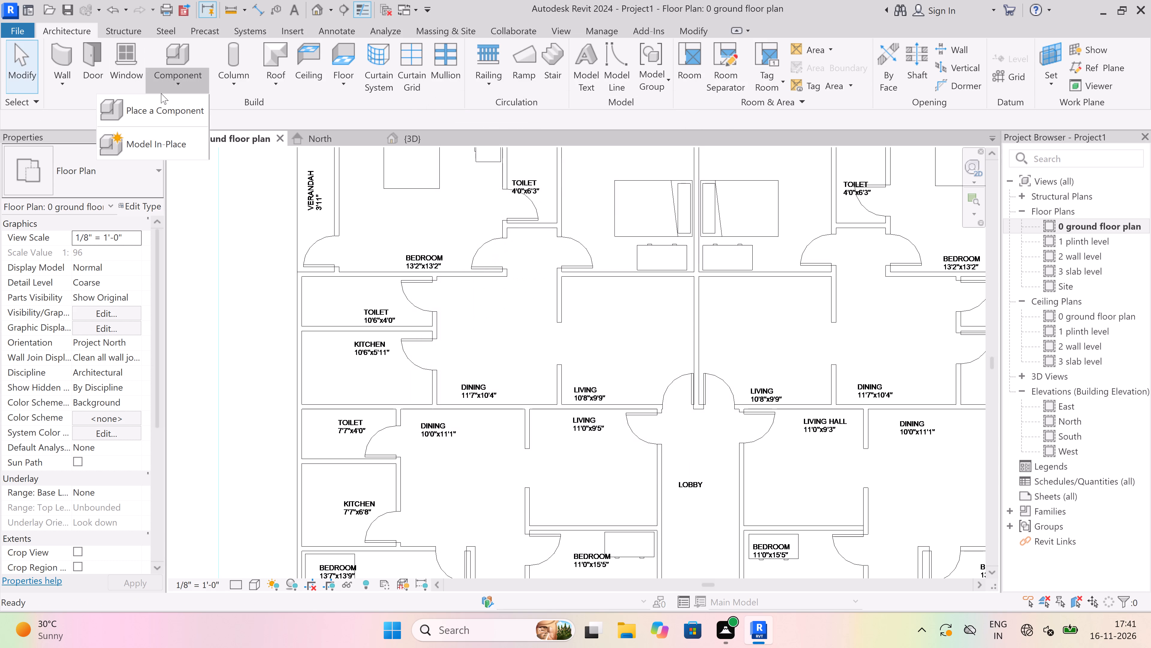
left_click(162, 107)
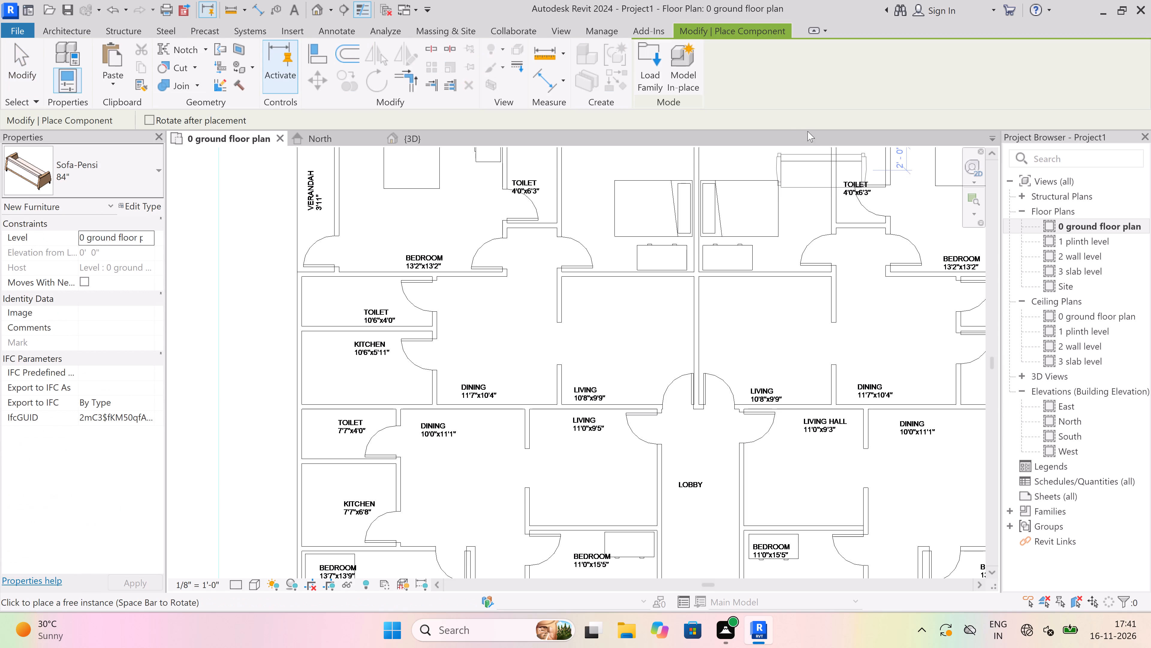
left_click(647, 47)
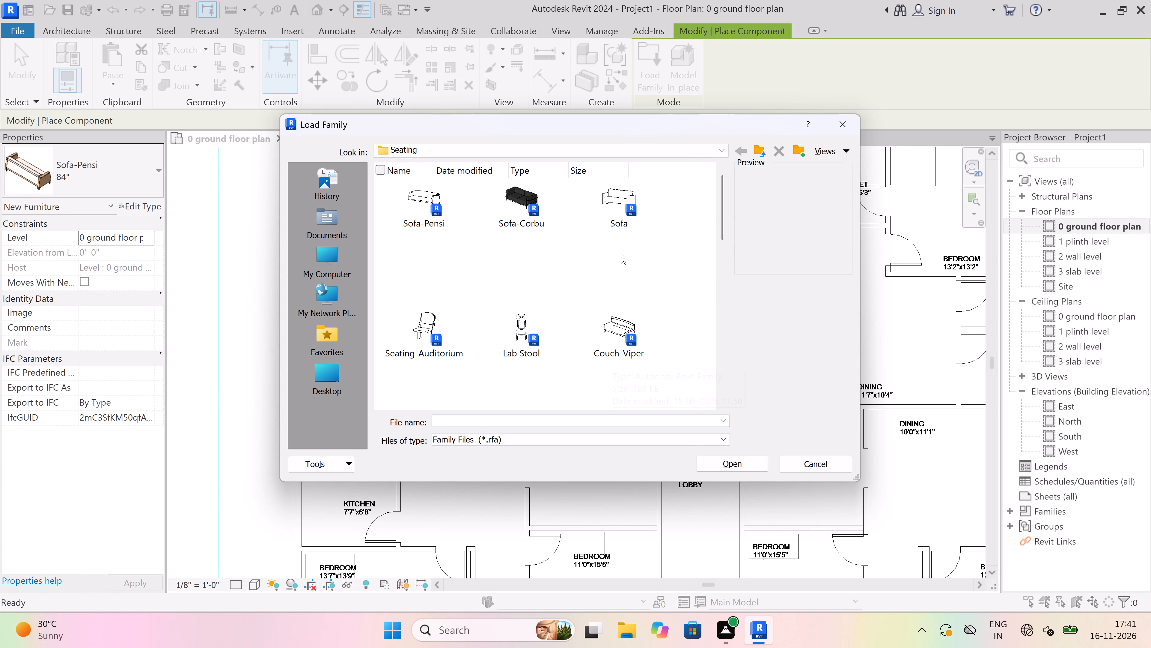
scroll(608, 301, "down", 1)
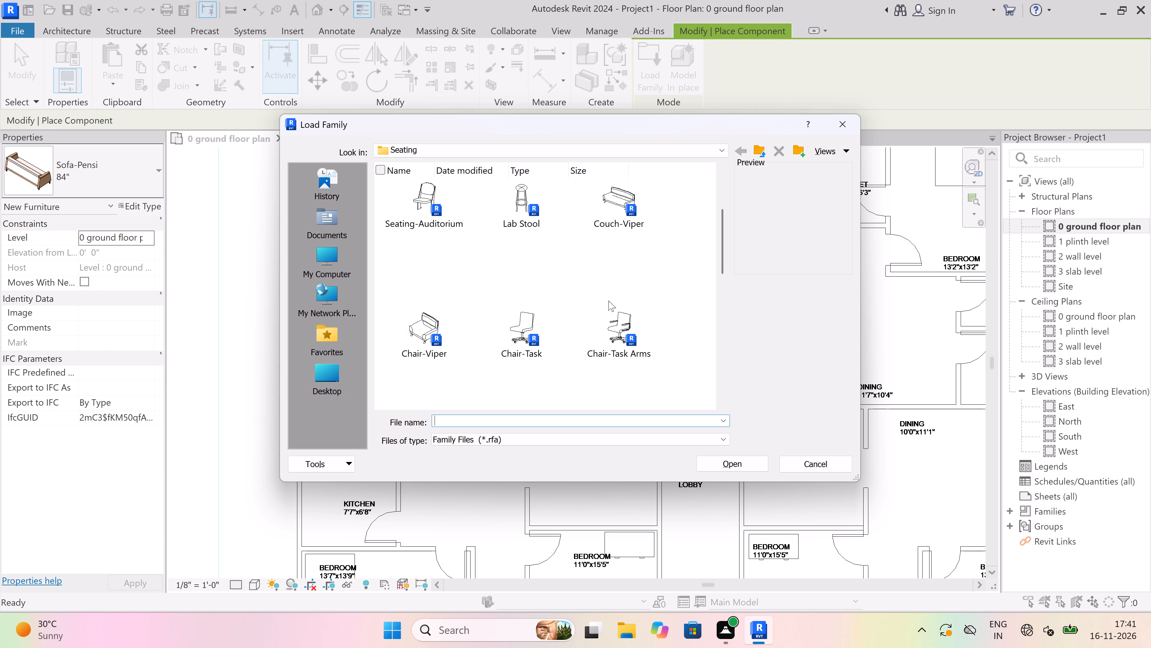
scroll(608, 300, "down", 2)
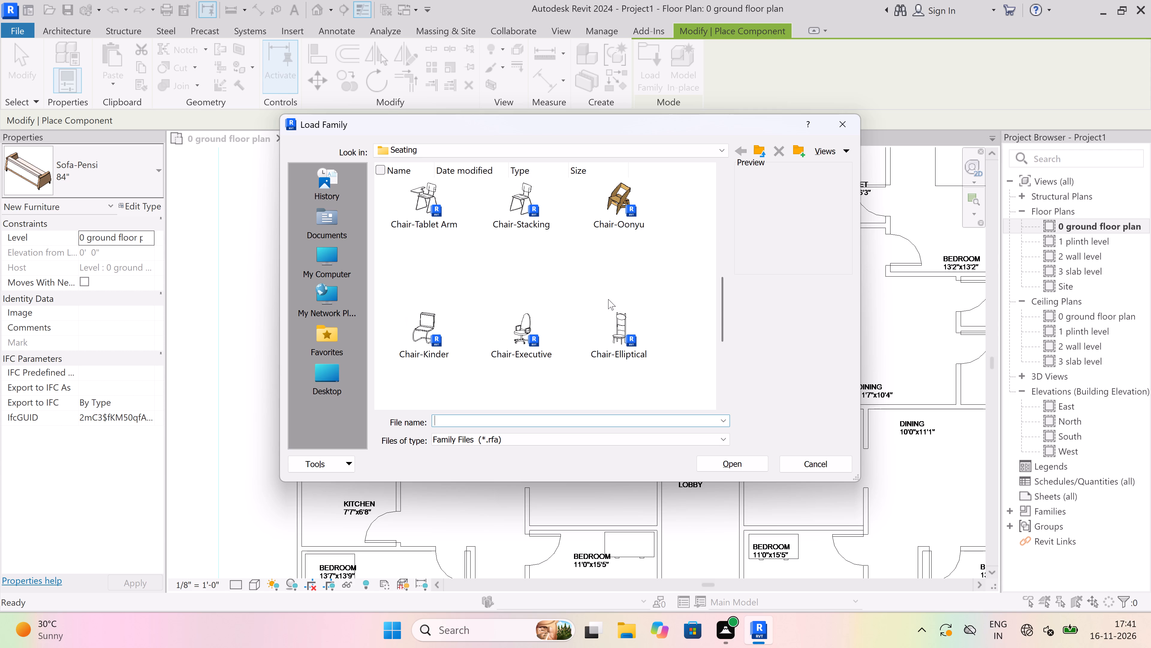
scroll(608, 284, "up", 2)
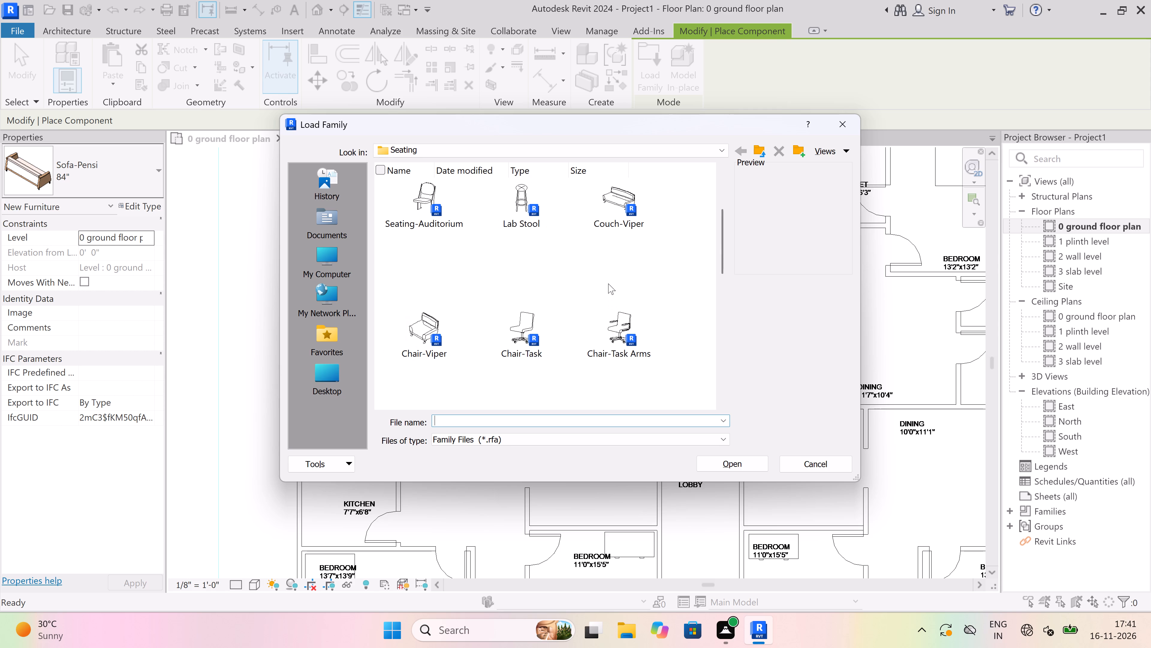
scroll(608, 283, "up", 1)
scroll(617, 216, "up", 2)
left_click(618, 197)
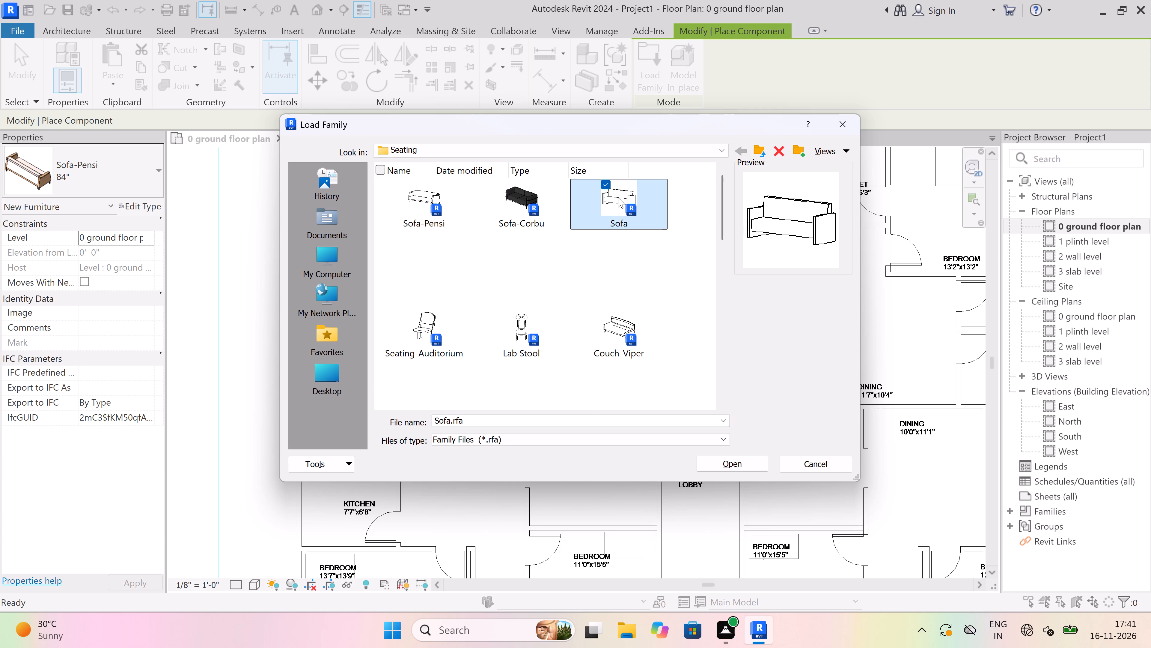
double_click(618, 197)
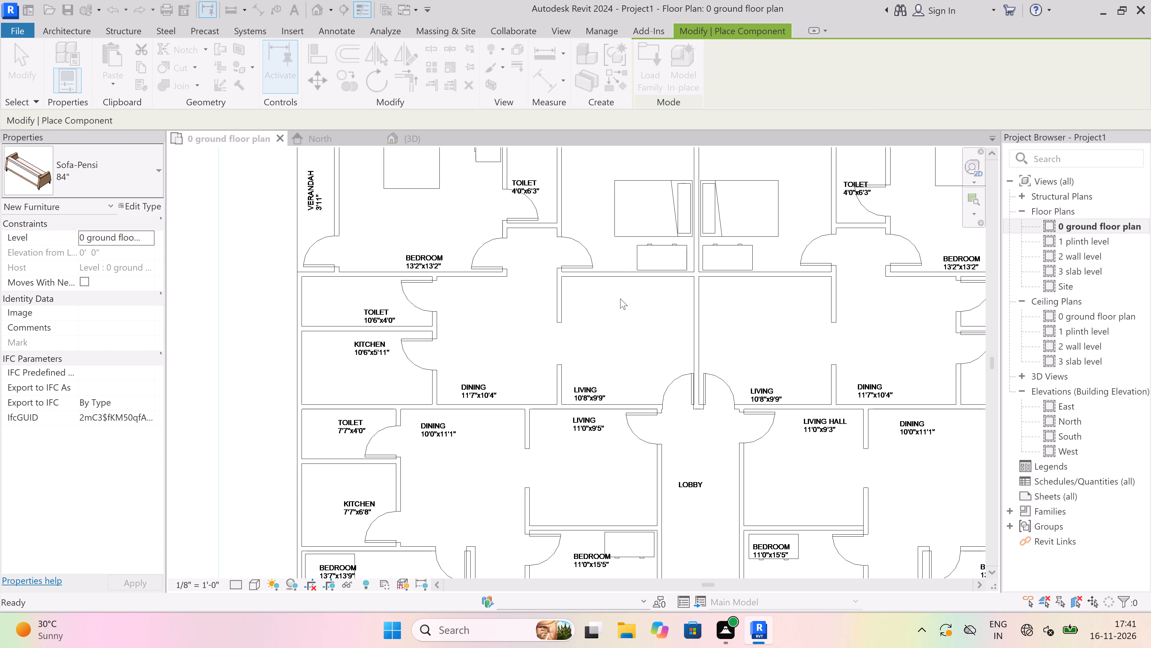
Place a 72" Sofa in each of the two 10'8"x9'9" living rooms, centred about 2'-0" from the bedroom-side wall.
left_click(626, 298)
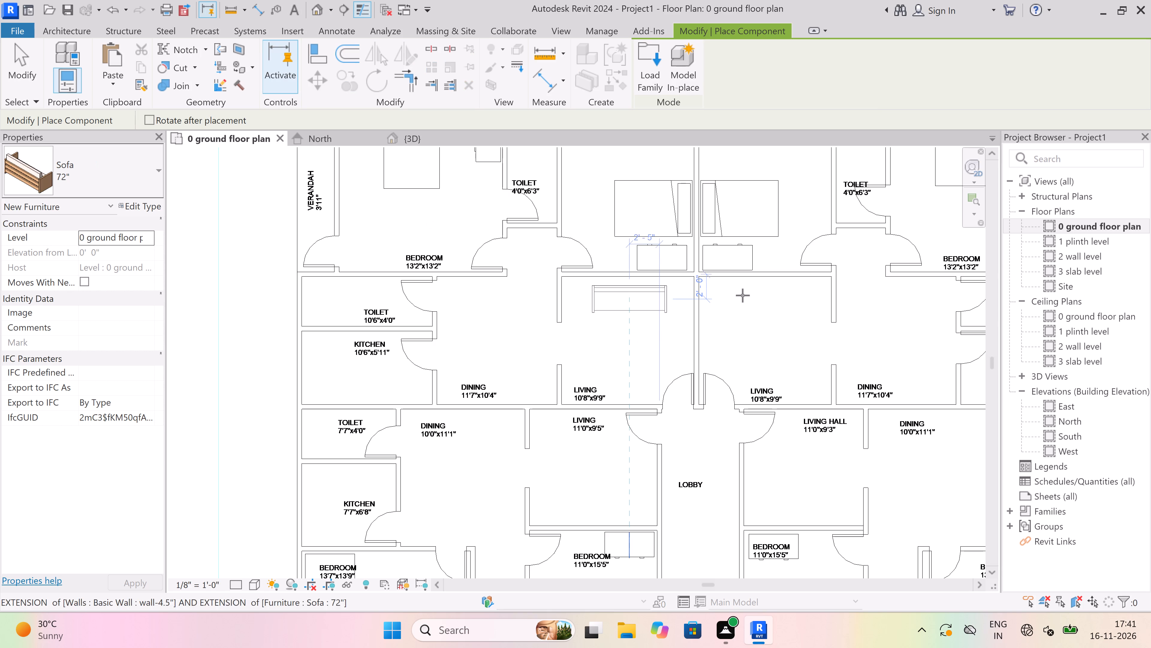
left_click(764, 293)
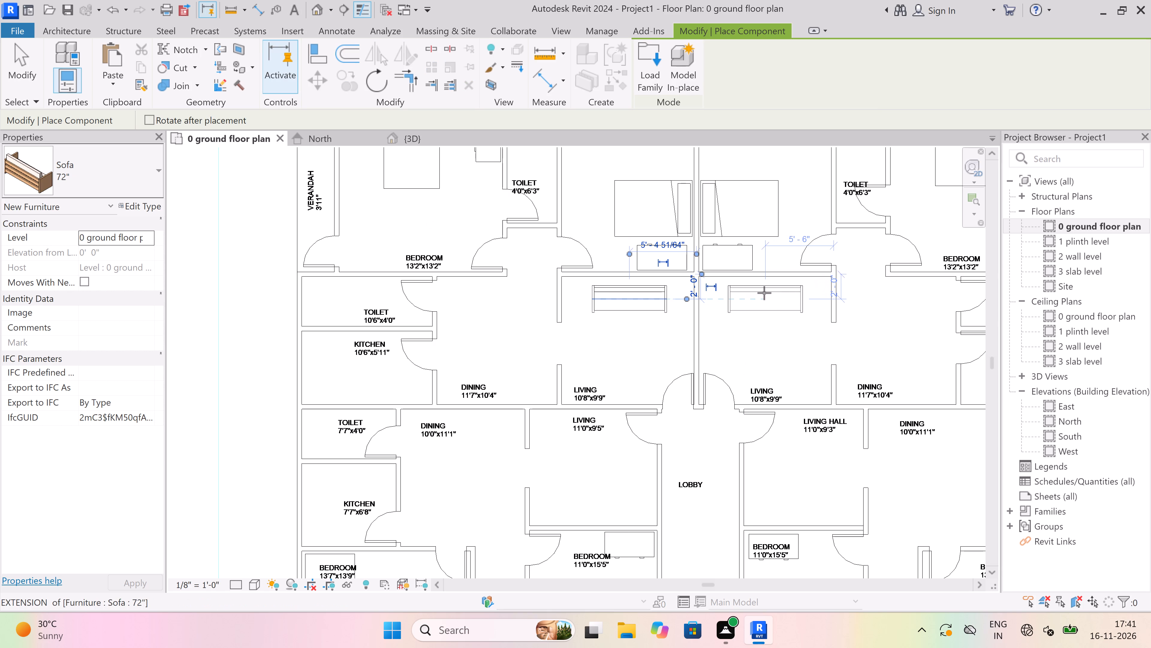
Place a 72" Sofa, turned with its back to the bedroom wall, in the 11'0"x9'5" living room, about 1'-6" from that wall.
scroll(623, 294, "down", 9)
scroll(609, 384, "up", 8)
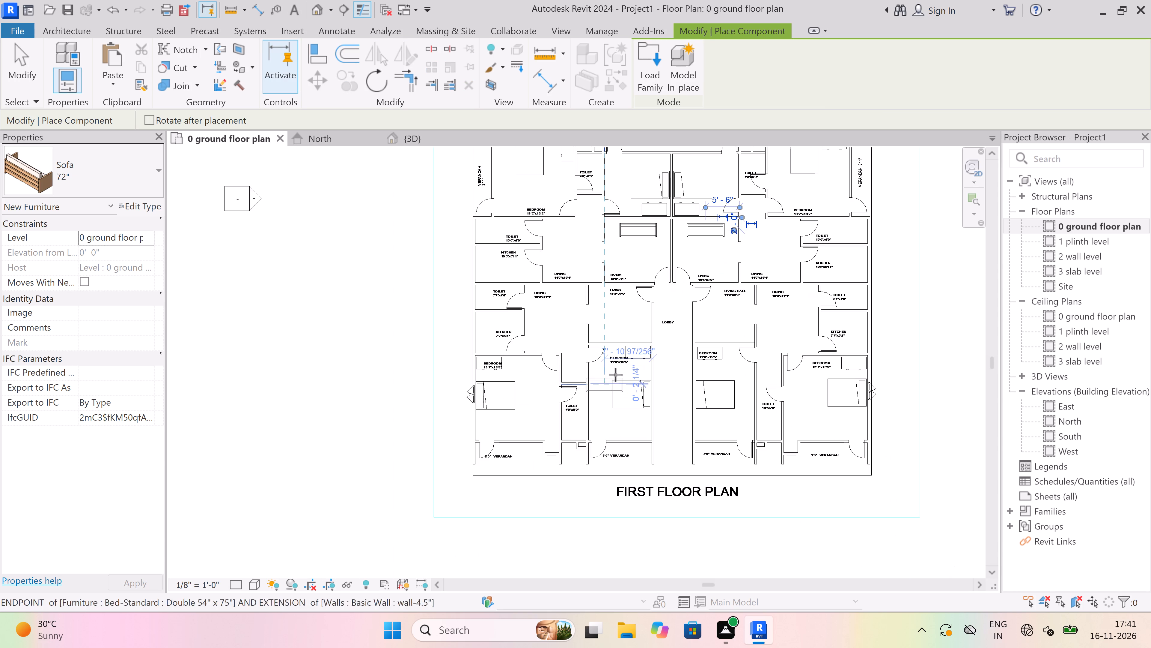
scroll(632, 354, "up", 4)
scroll(633, 278, "up", 2)
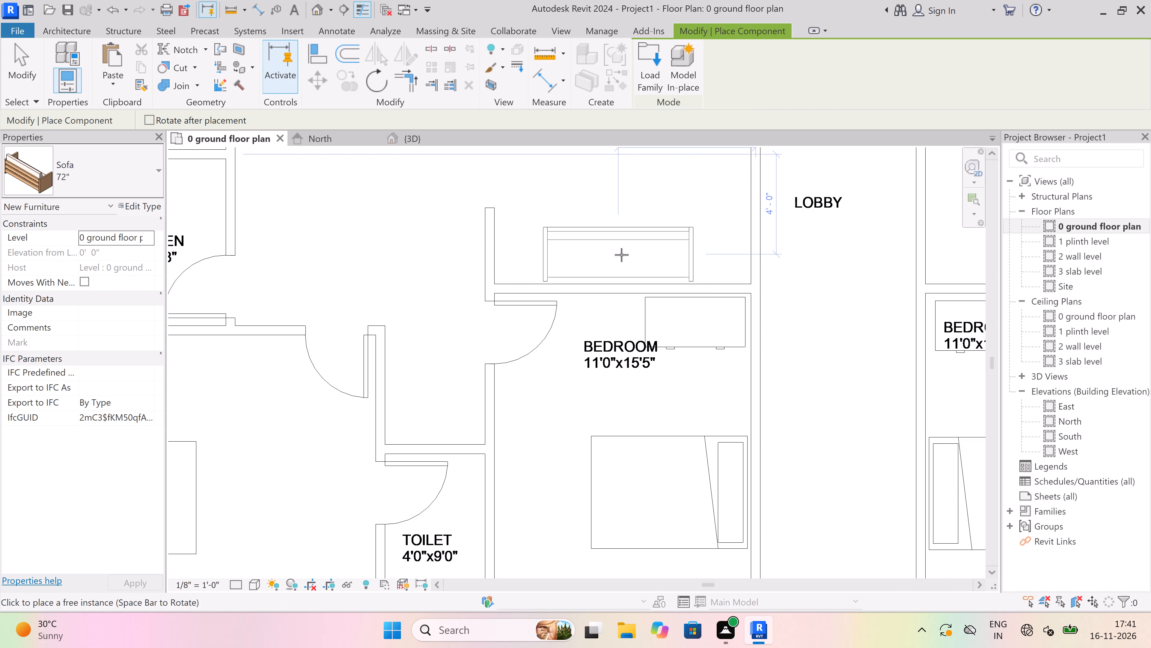
key("space")
scroll(619, 242, "up", 1)
scroll(619, 242, "down", 3)
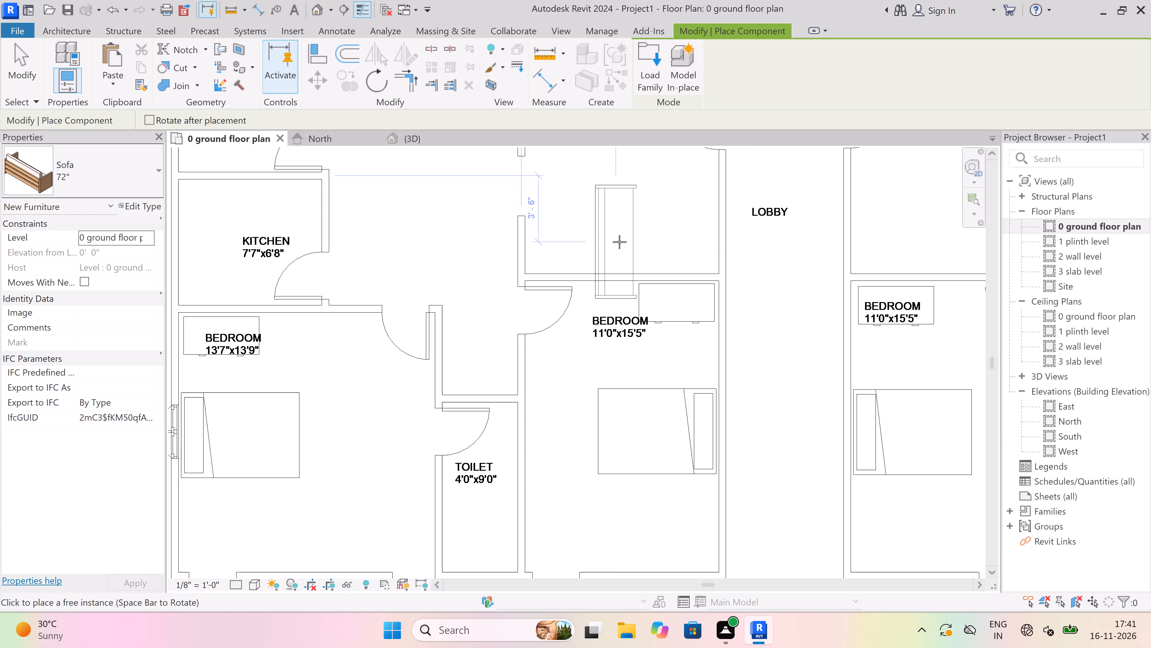
scroll(619, 242, "down", 9)
scroll(618, 214, "up", 11)
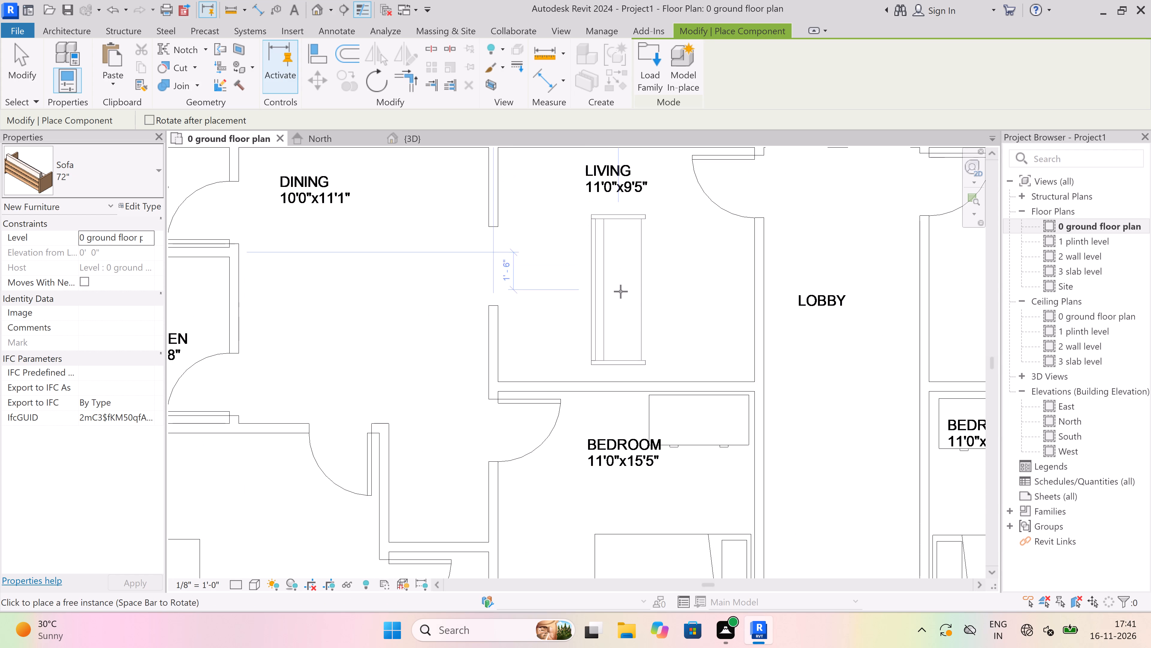
key("space")
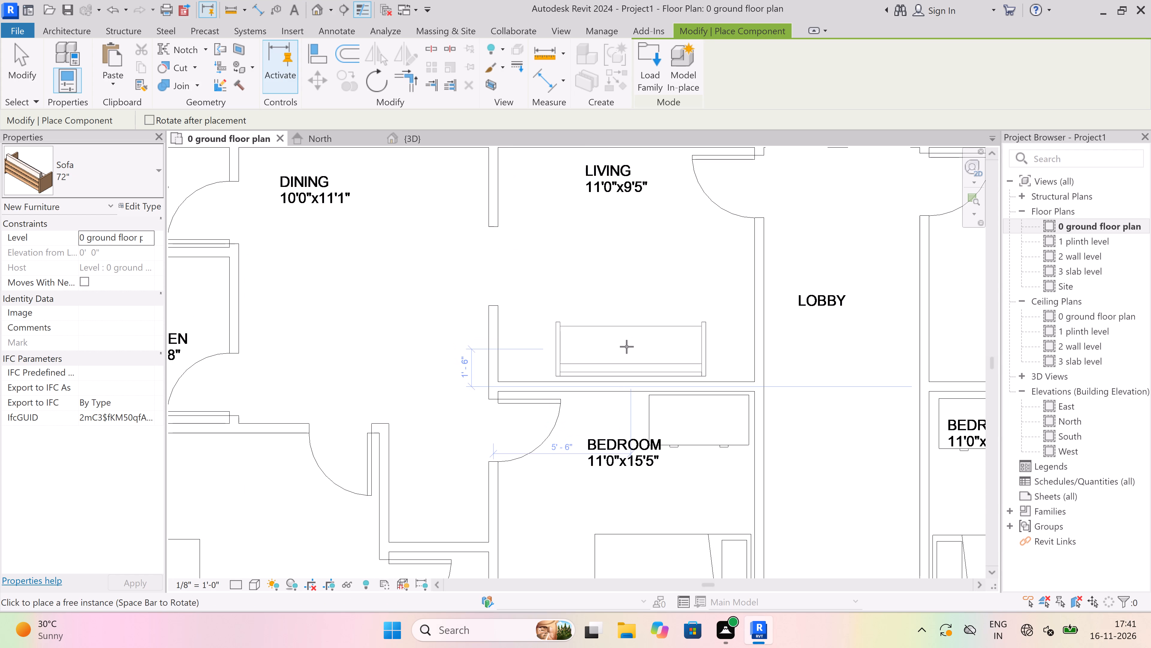
left_click(623, 345)
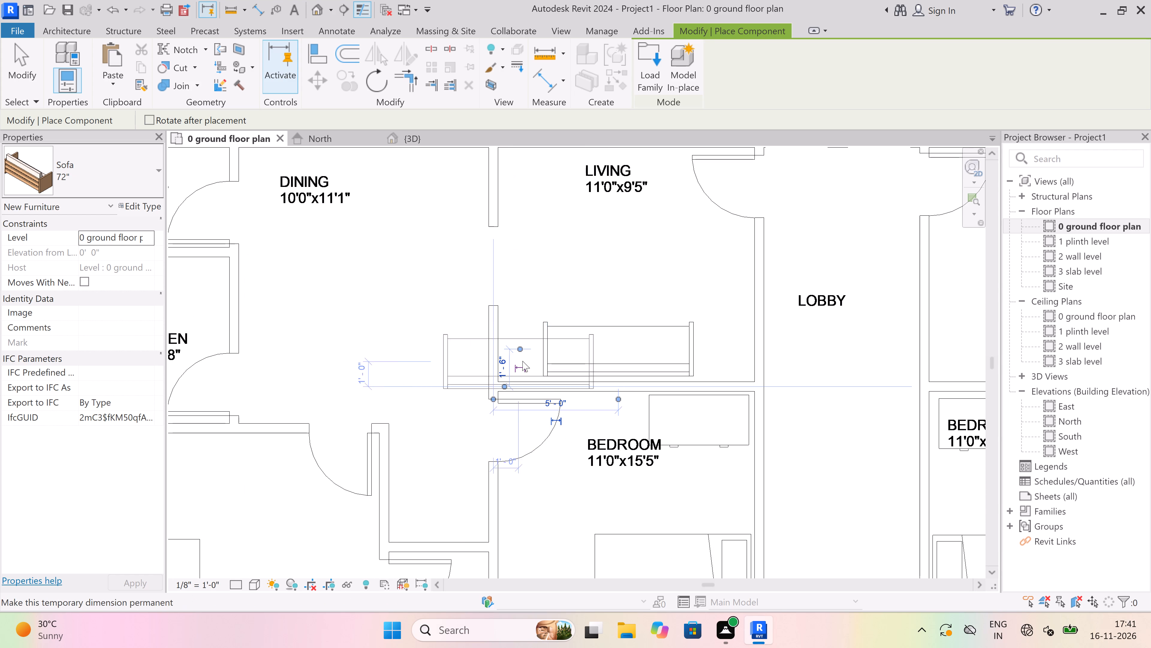
Place a 72" Sofa with its back to the bedroom wall in the 11'0"x9'3" living hall, about 1'-7" from that wall, and finish placing.
scroll(522, 361, "down", 11)
scroll(624, 348, "up", 12)
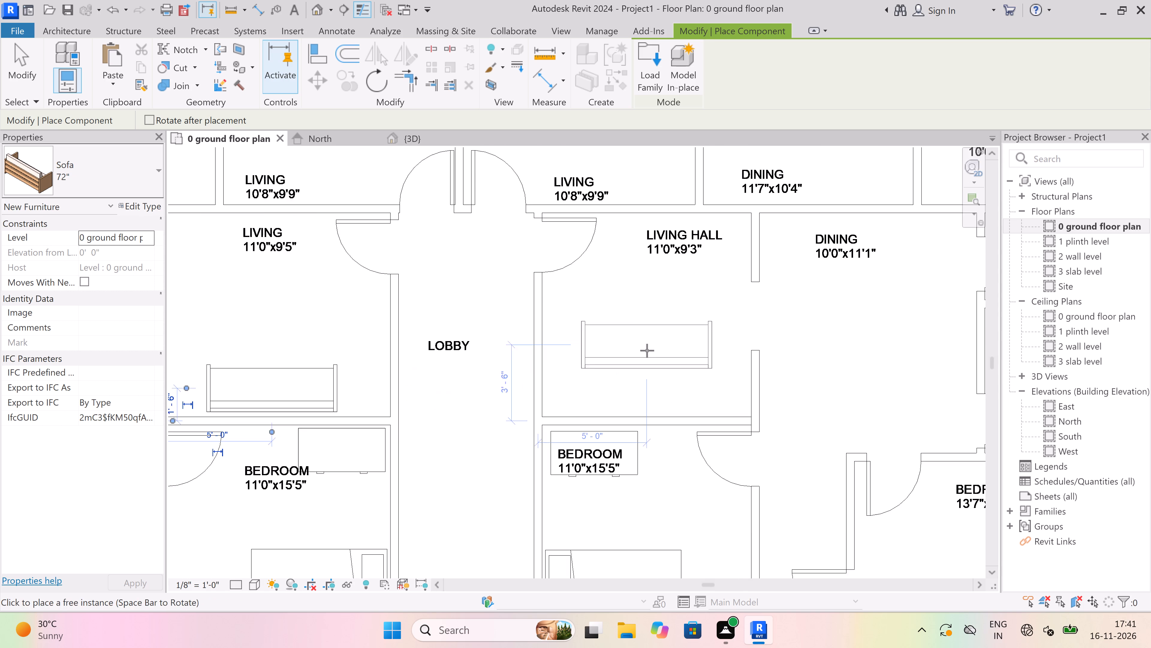
scroll(647, 350, "up", 3)
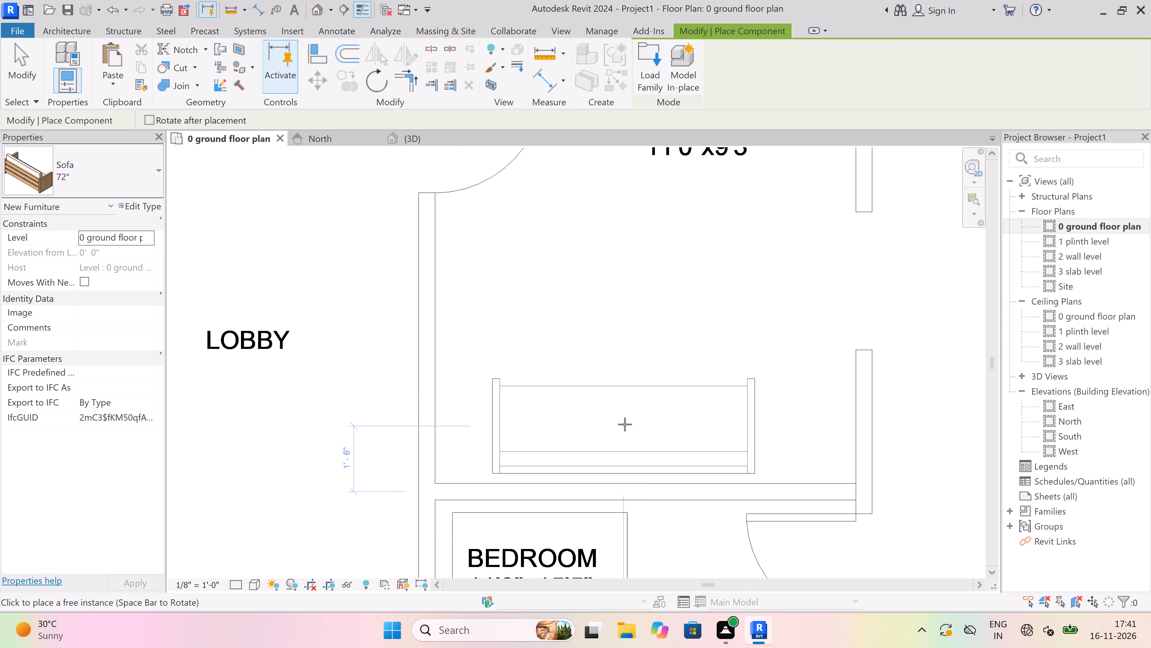
left_click(625, 424)
scroll(674, 355, "down", 8)
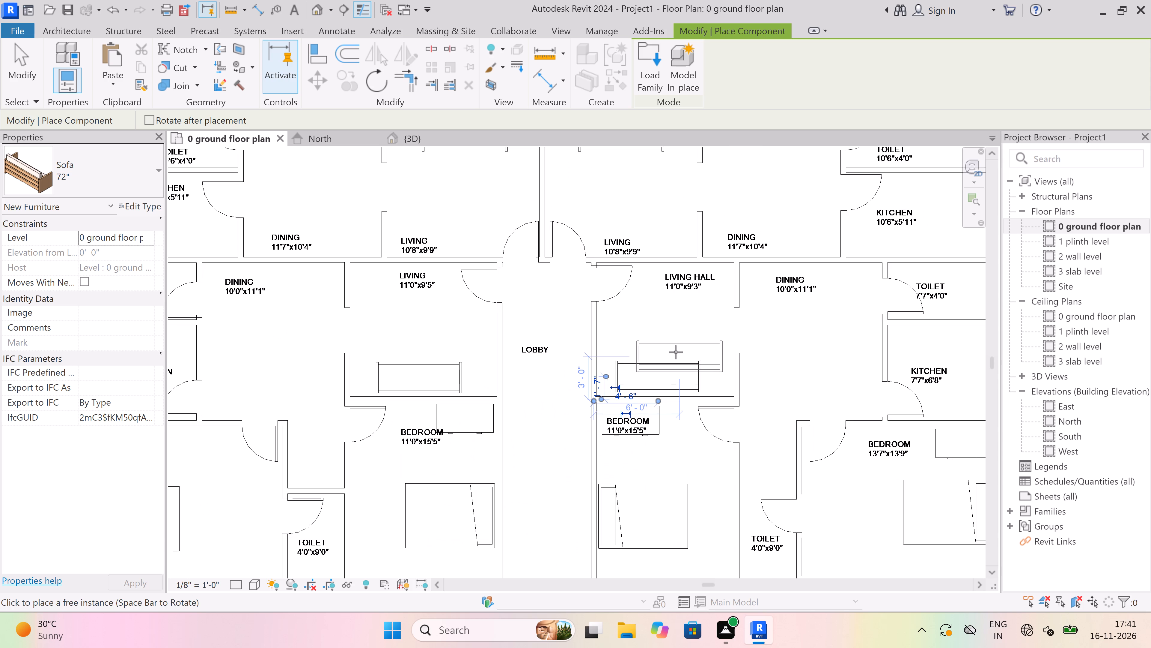
key("Escape")
key("Escape")
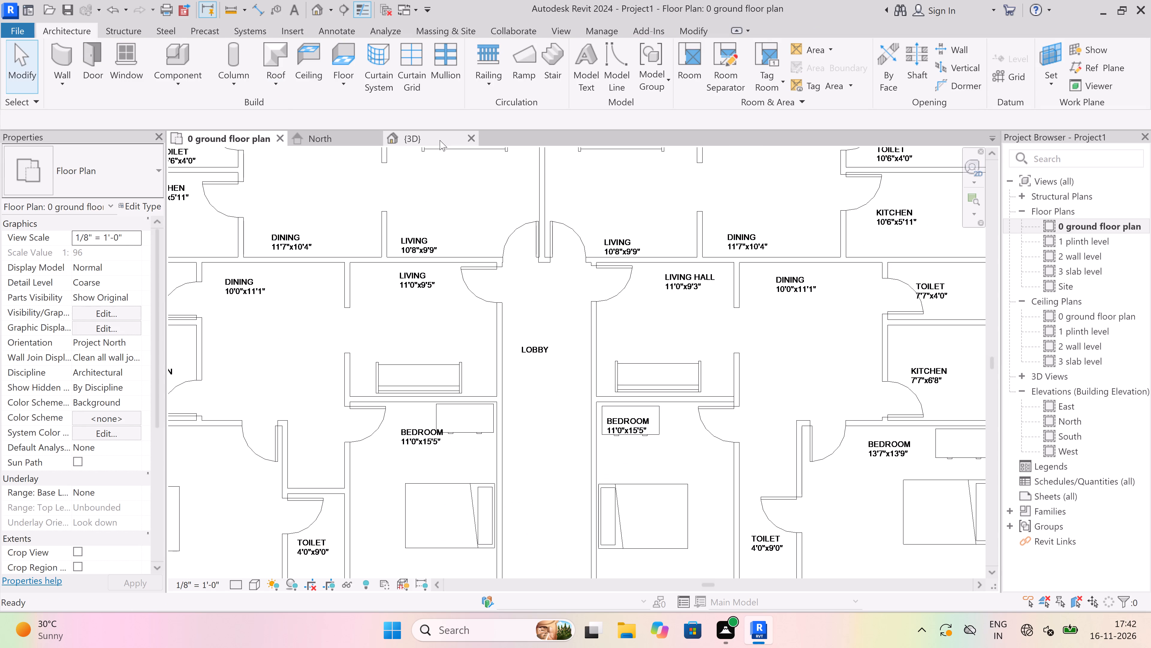
In the 3D view, set the level of the sofas in the 11'0"x9'5" living room and the living hall to 1 plinth level.
left_click(440, 140)
key("Escape")
left_click(685, 313)
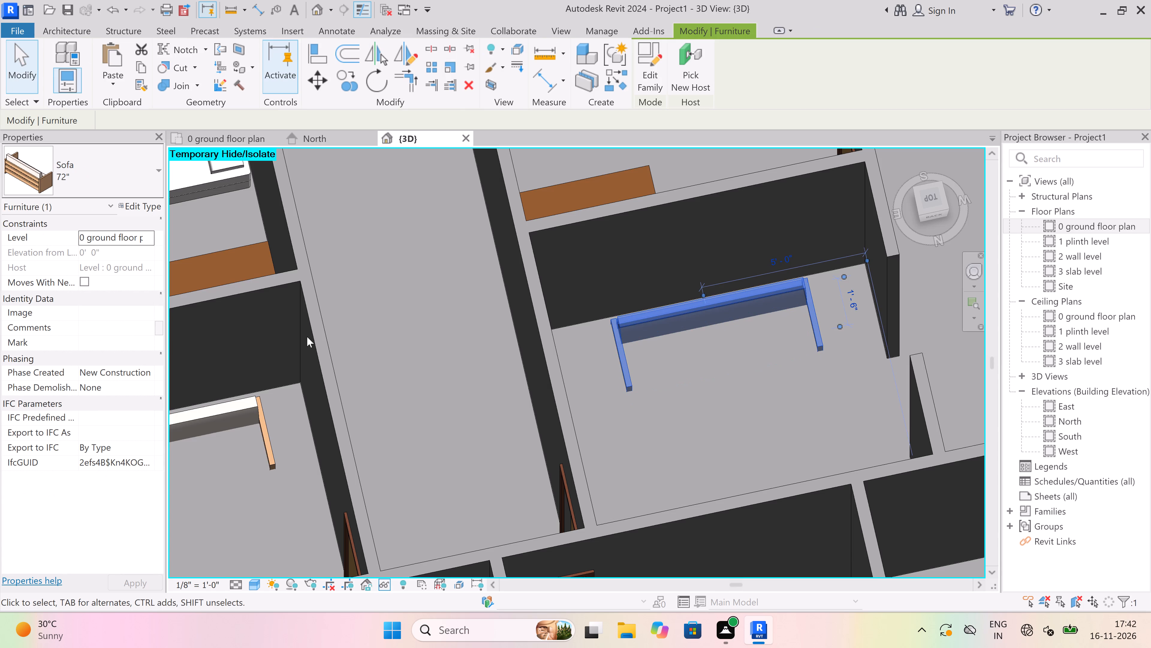
left_click(147, 243)
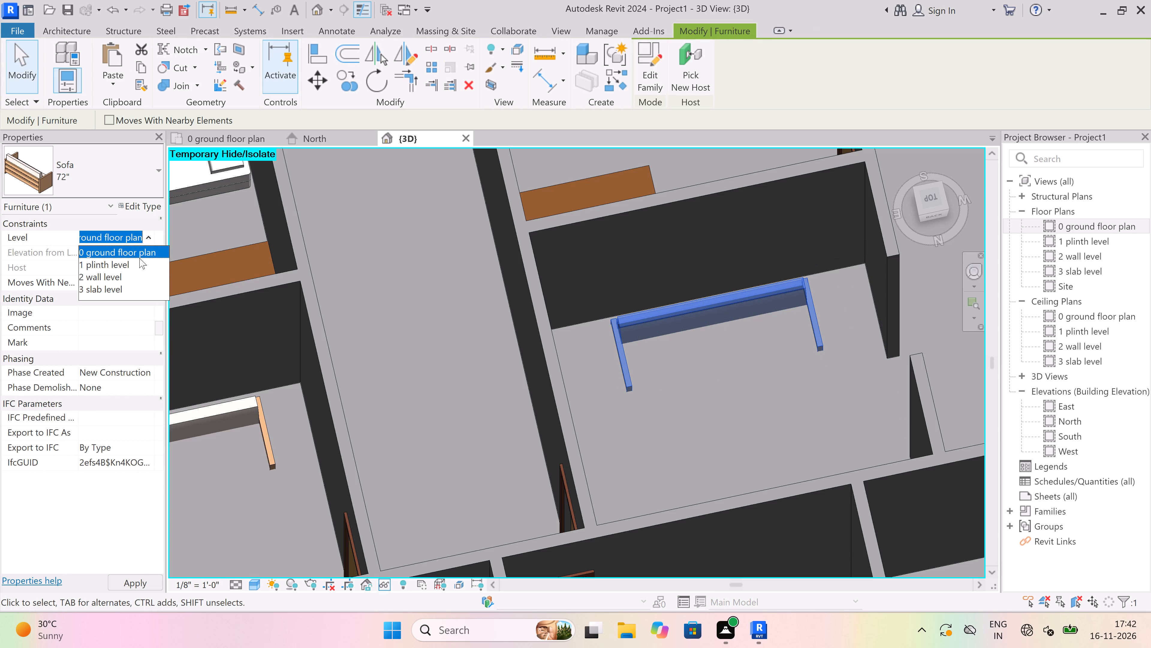
left_click(136, 269)
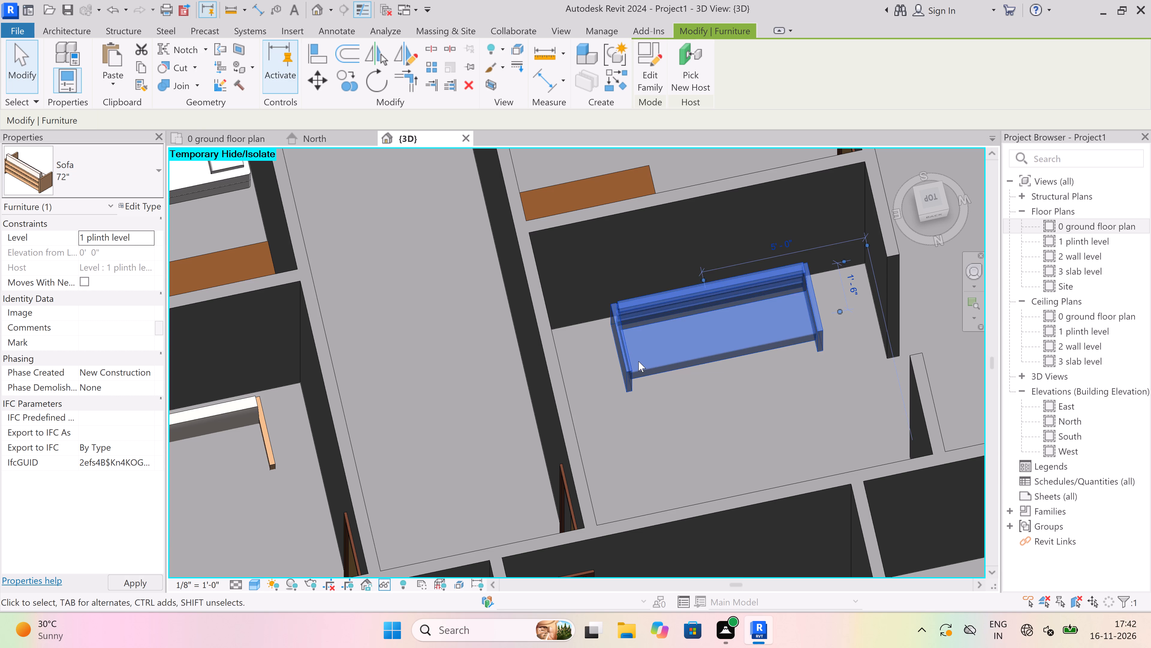
key("Escape")
scroll(638, 361, "down", 8)
scroll(463, 385, "up", 4)
left_click(463, 384)
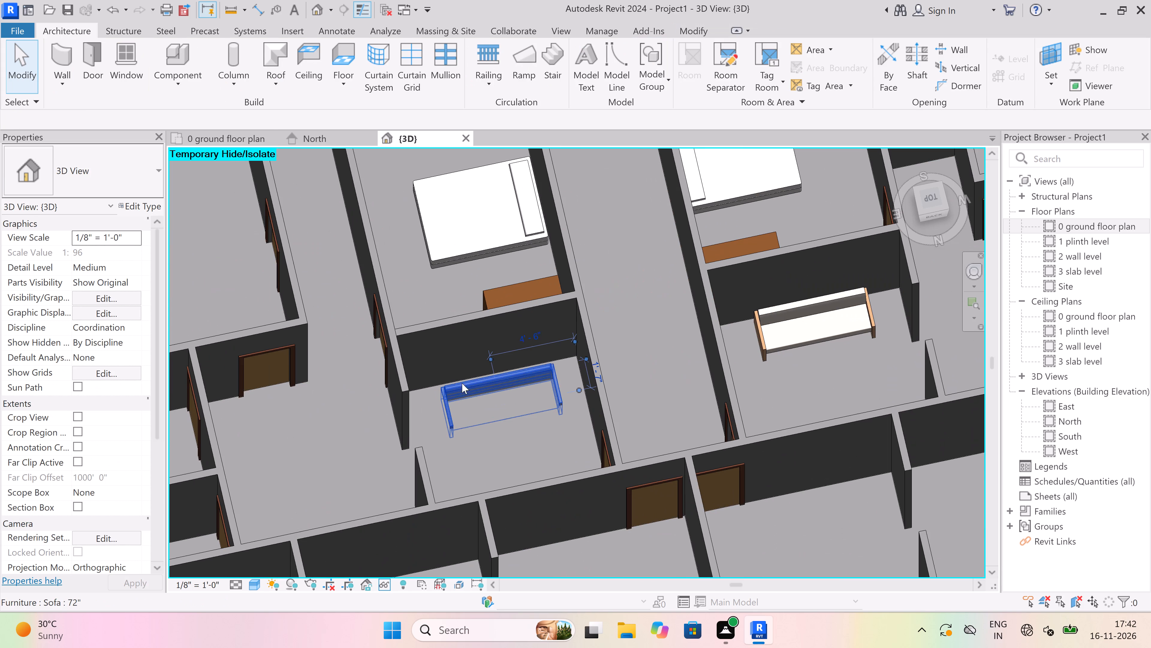
left_click(144, 238)
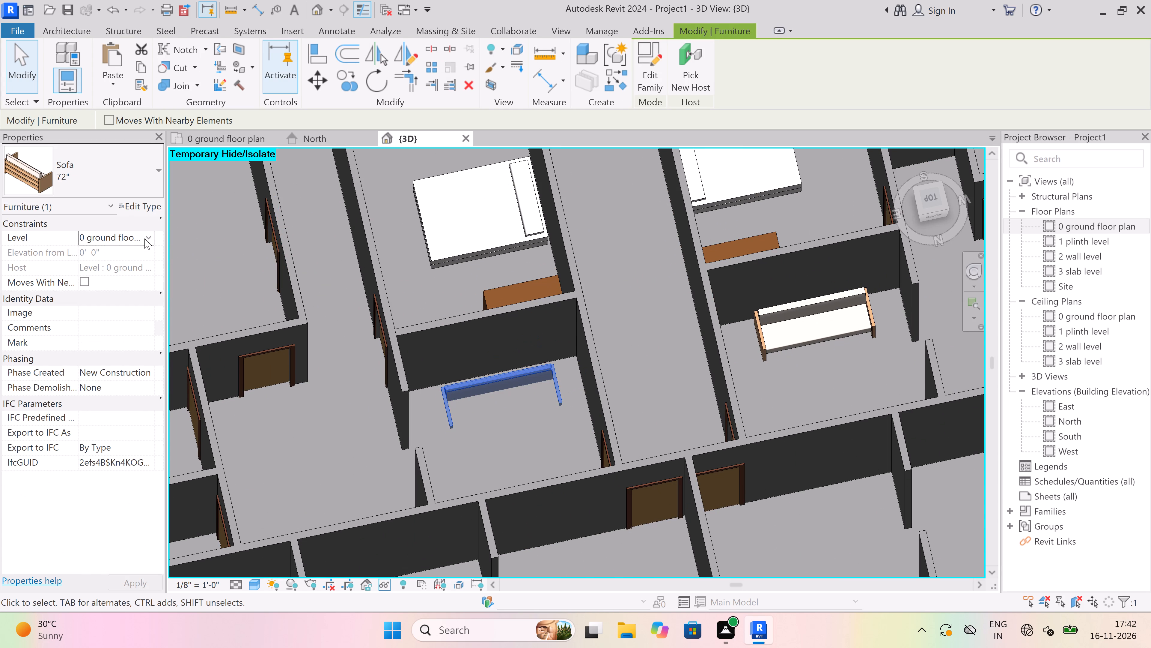
left_click(146, 265)
key("Escape")
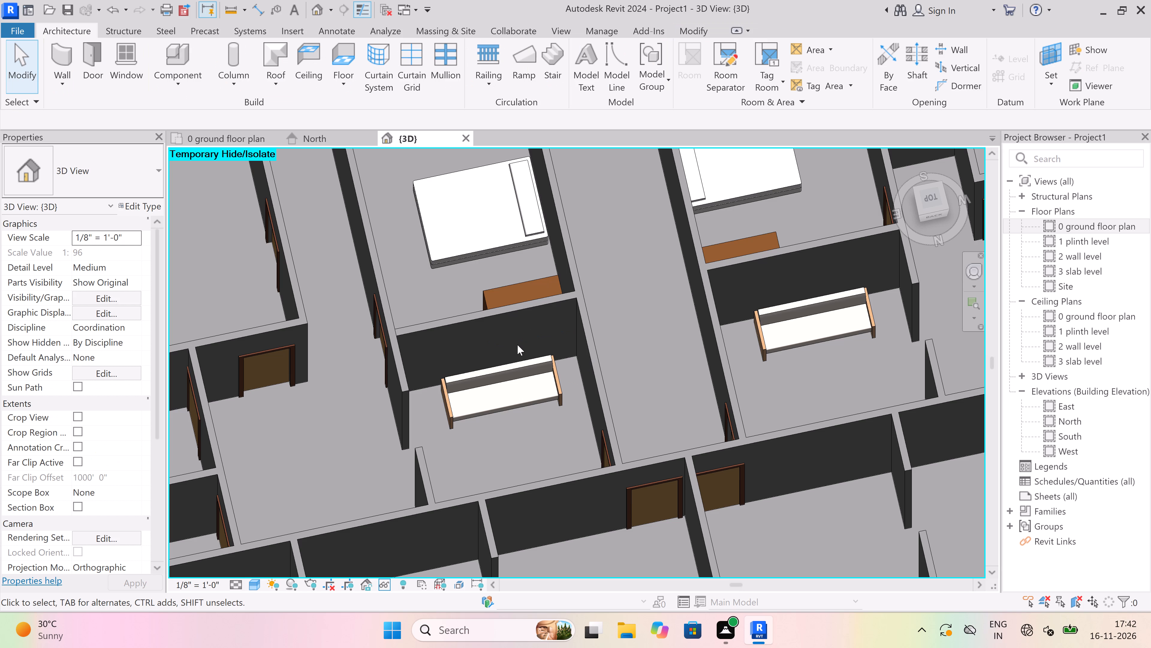
Set the level of the sofa in the western 10'8"x9'9" living room to 1 plinth level.
scroll(515, 242, "down", 5)
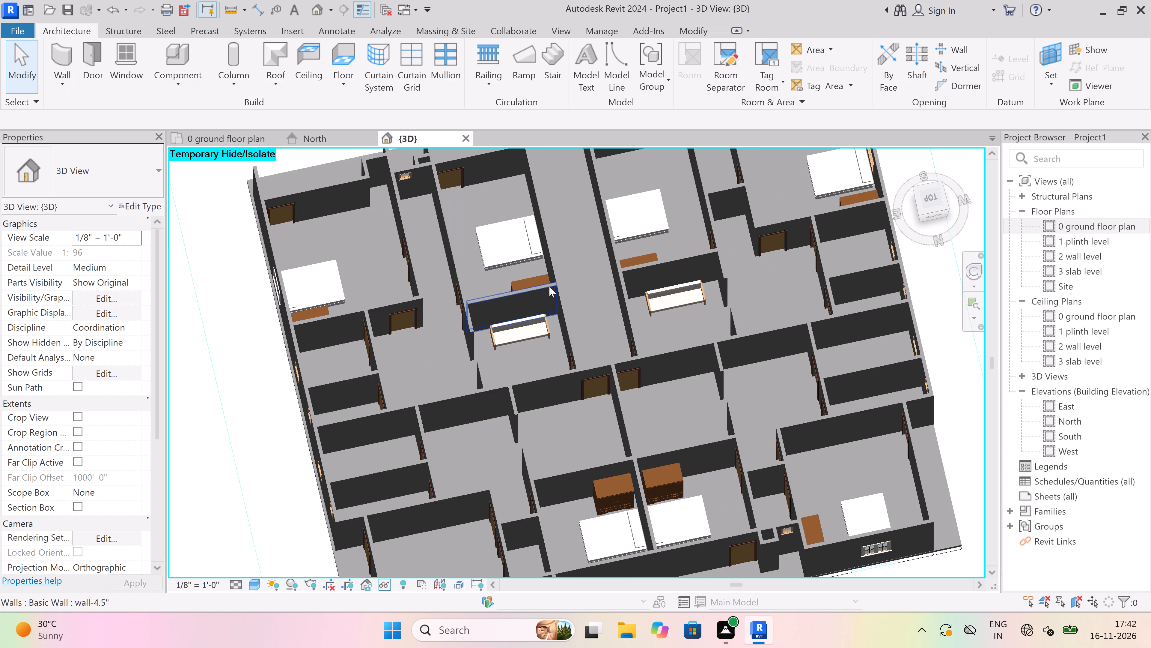
scroll(567, 301, "down", 4)
key("Escape")
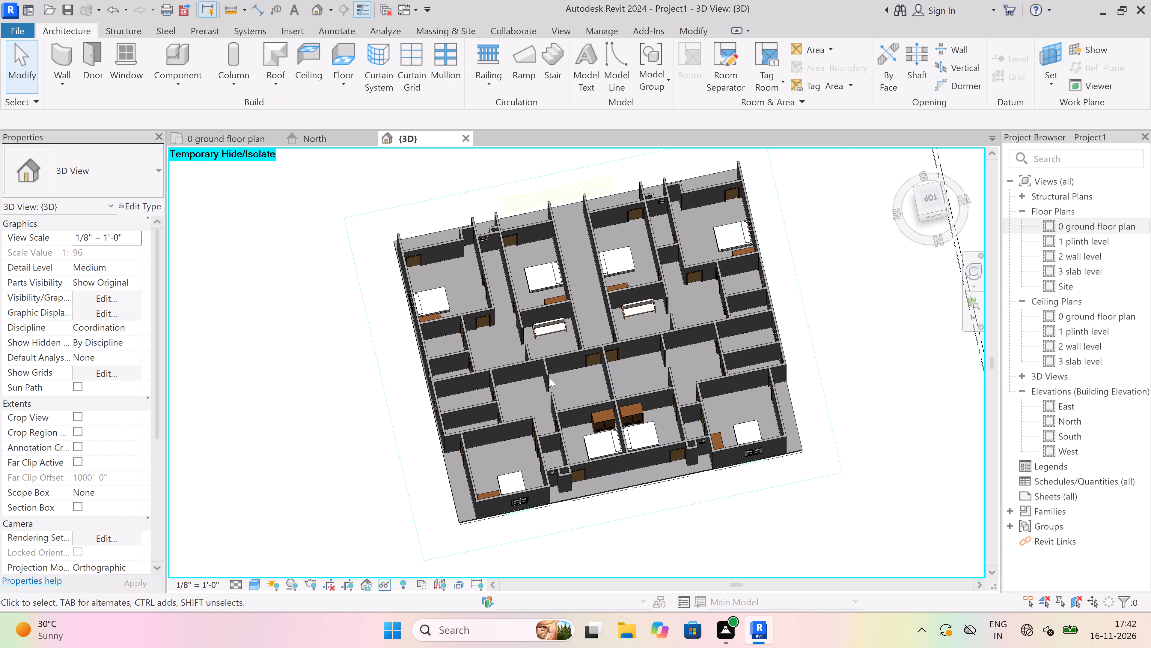
middle_click_drag(548, 378, 715, 318, "shift")
middle_click_drag(503, 333, 503, 356, "shift")
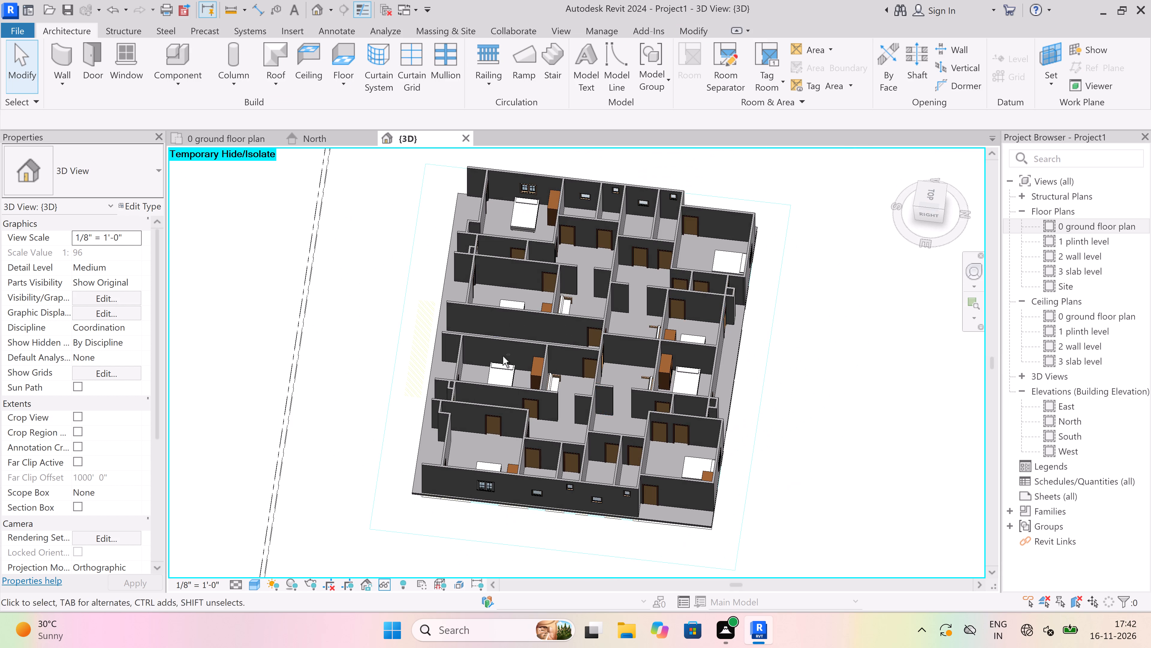
middle_click_drag(503, 356, 690, 352, "shift")
scroll(591, 307, "up", 4)
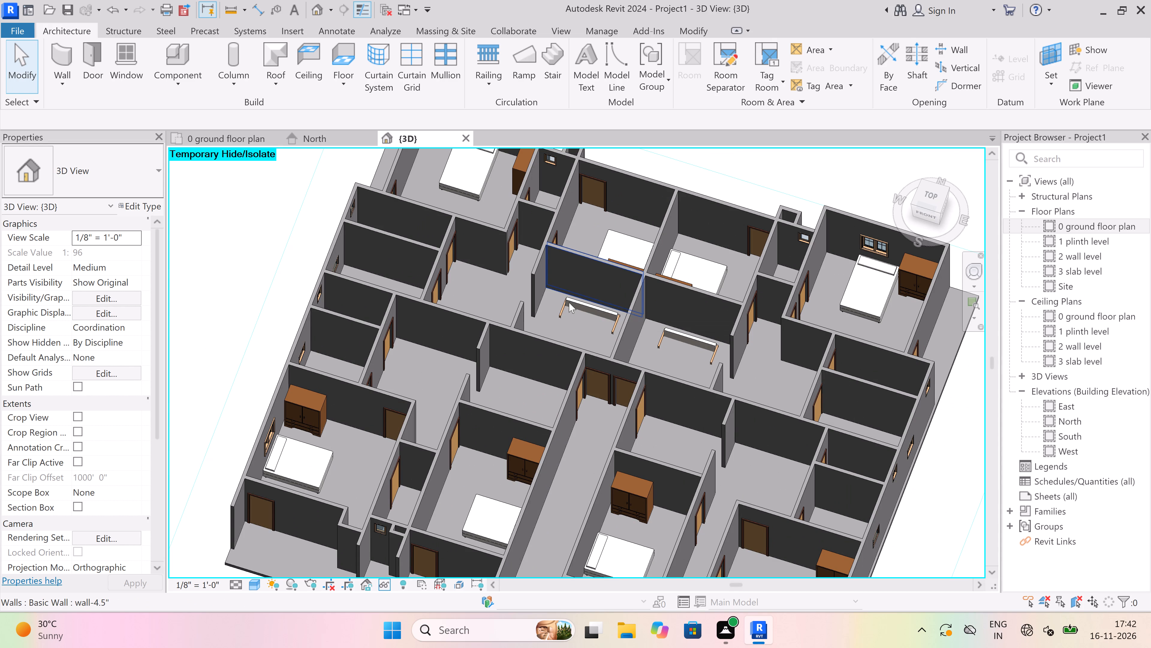
scroll(555, 300, "up", 4)
scroll(606, 293, "up", 2)
left_click(626, 316)
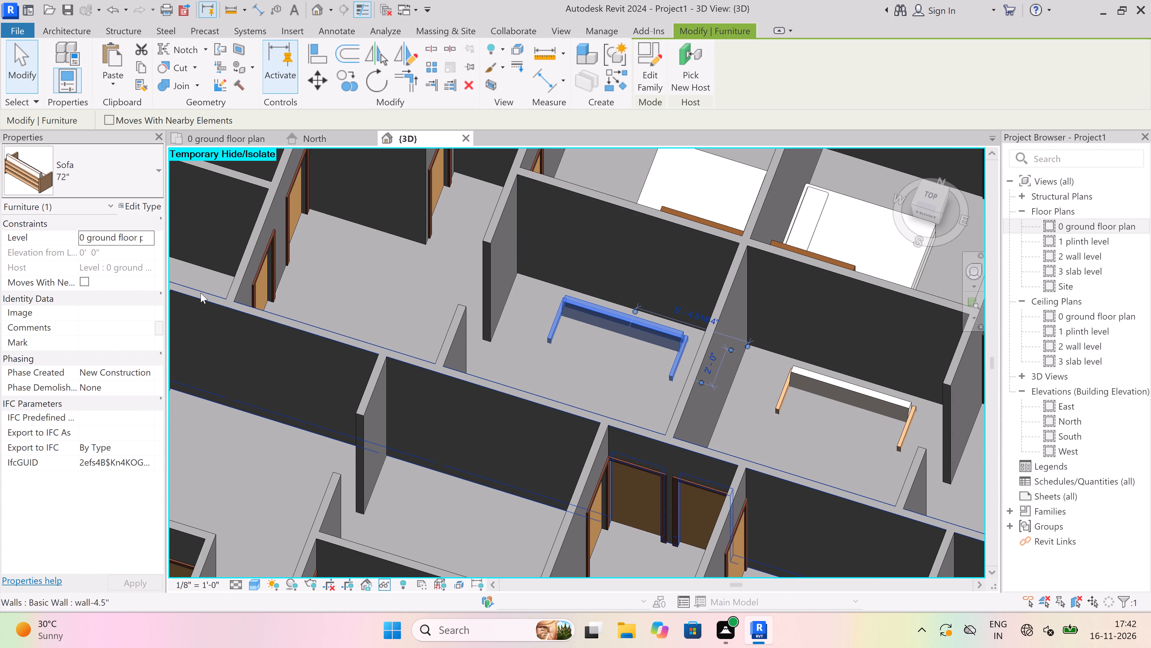
left_click(150, 233)
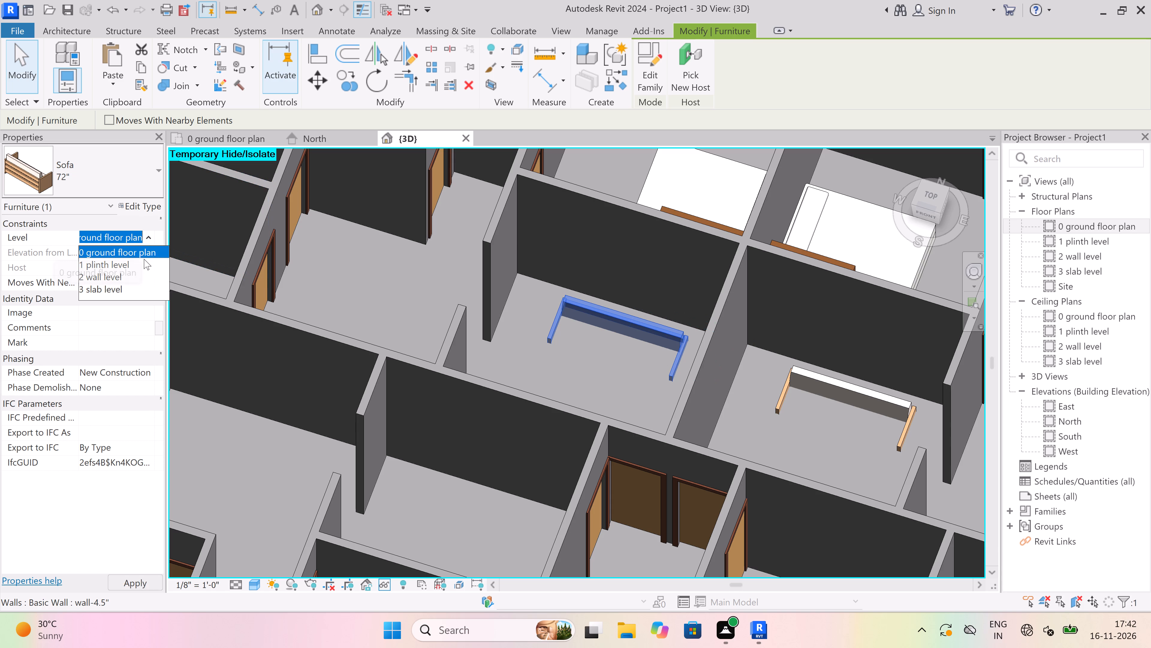
left_click(143, 262)
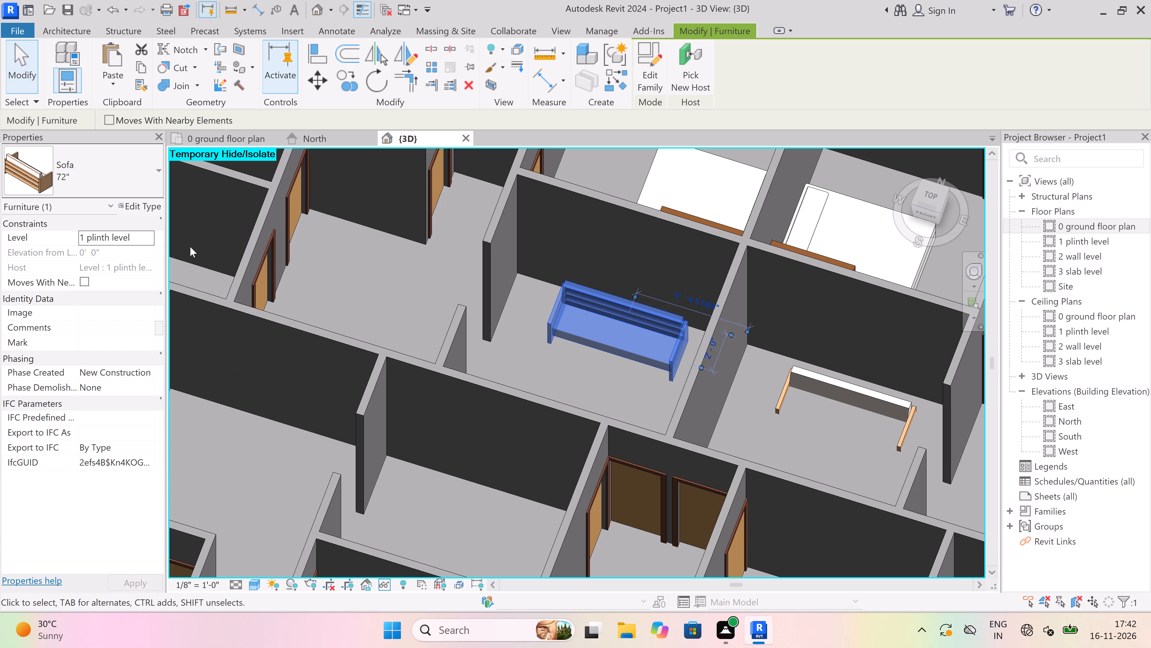
key("Escape")
Set the level of the sofa in the eastern 10'8"x9'9" living room to 1 plinth level.
scroll(566, 368, "down", 5)
scroll(796, 346, "up", 3)
scroll(664, 377, "up", 2)
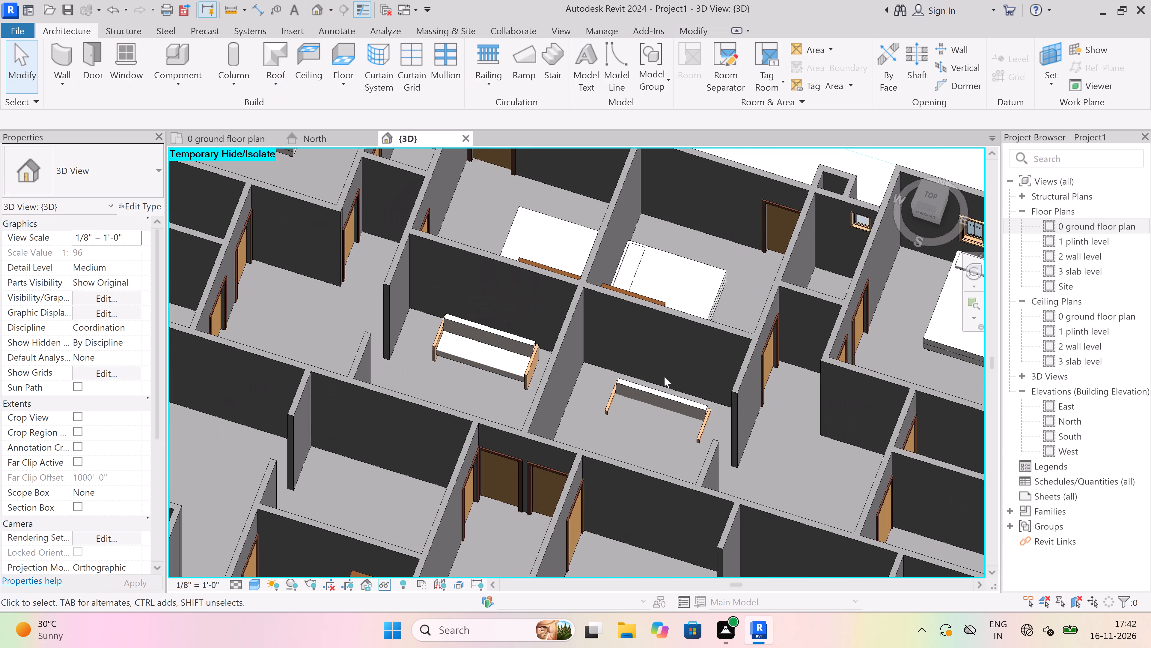
left_click(655, 401)
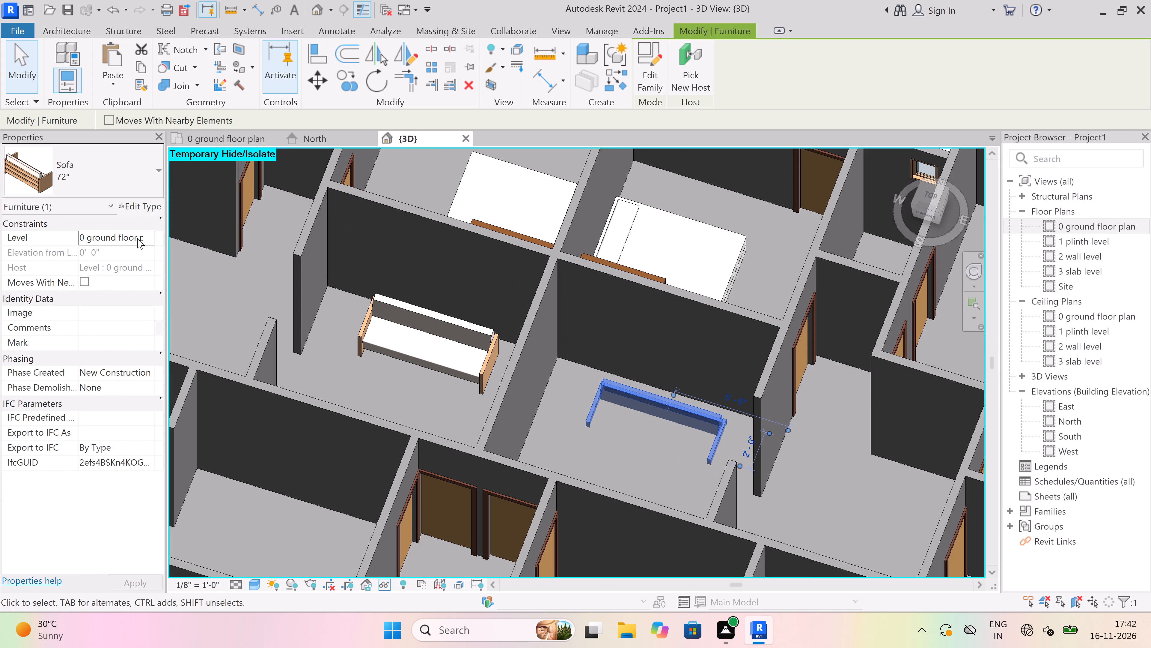
left_click(144, 240)
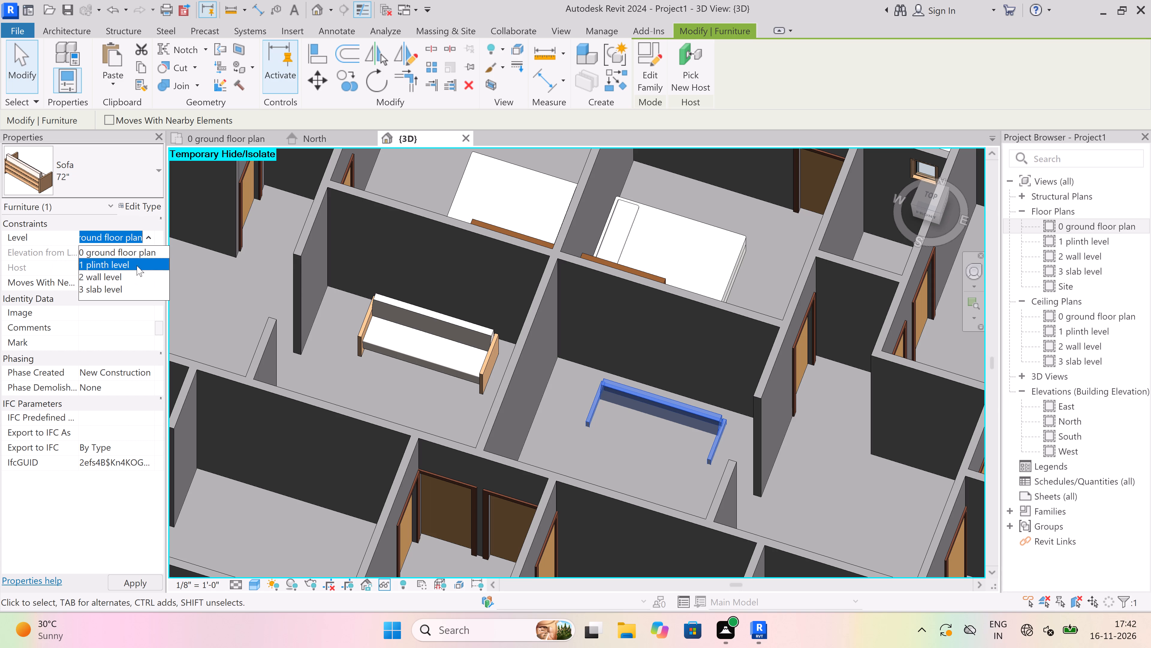
left_click(137, 266)
key("Escape")
From the 0 ground floor plan, start loading a component family and examine the furniture families in the Seating folder.
scroll(636, 364, "down", 4)
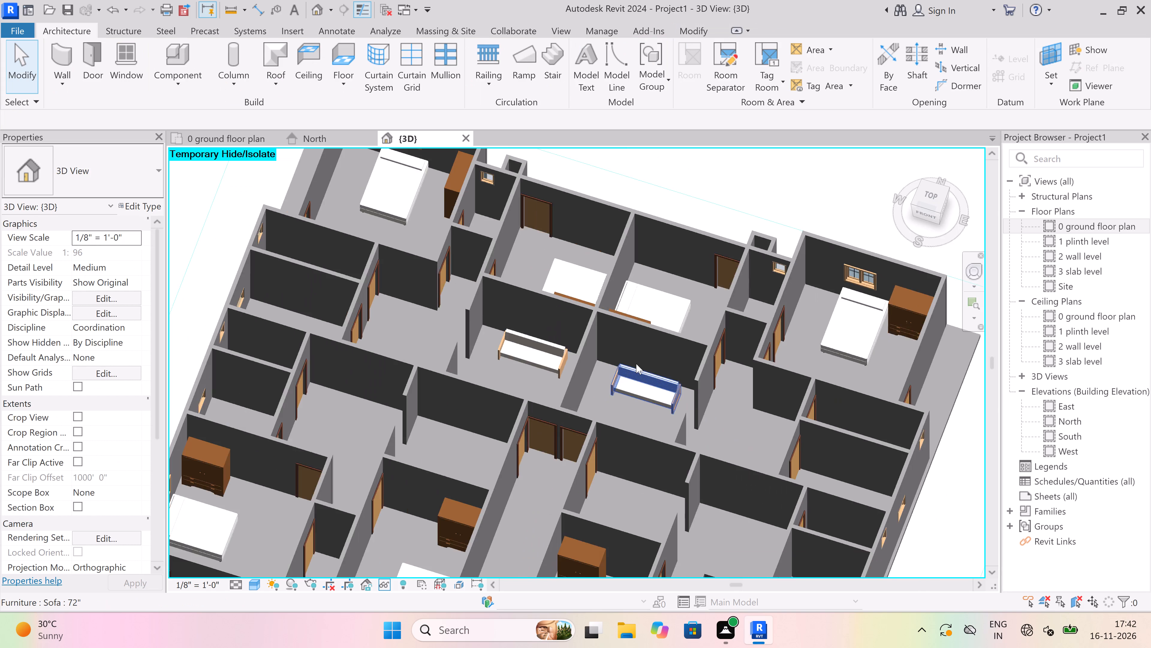
scroll(636, 364, "down", 9)
scroll(630, 386, "up", 6)
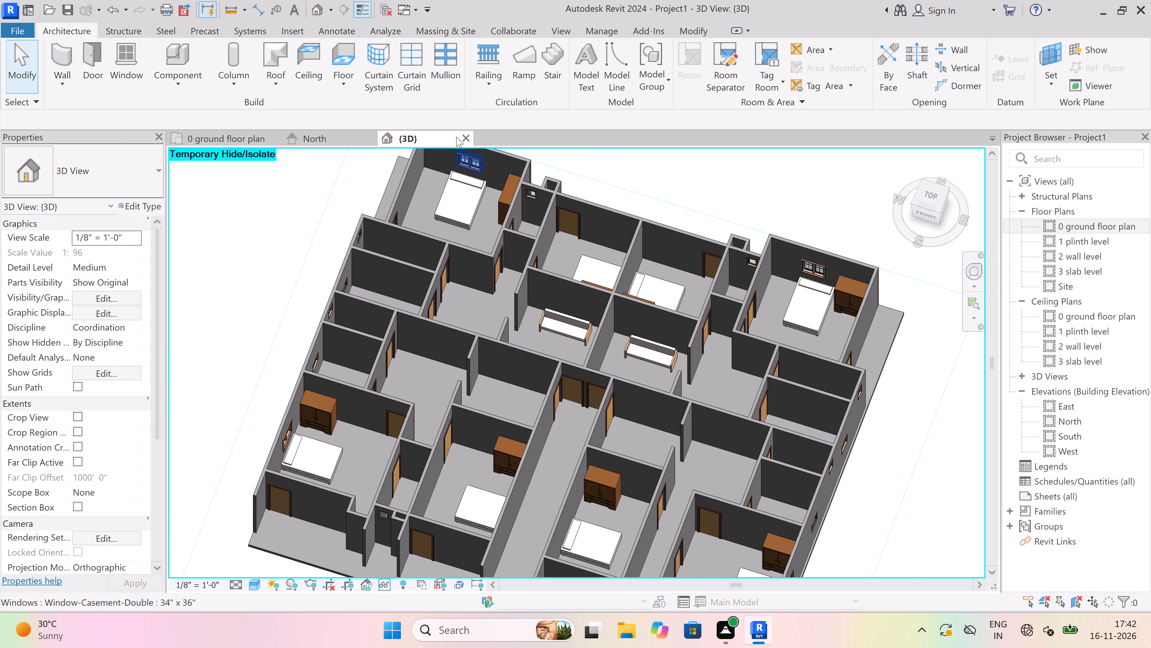
left_click(321, 134)
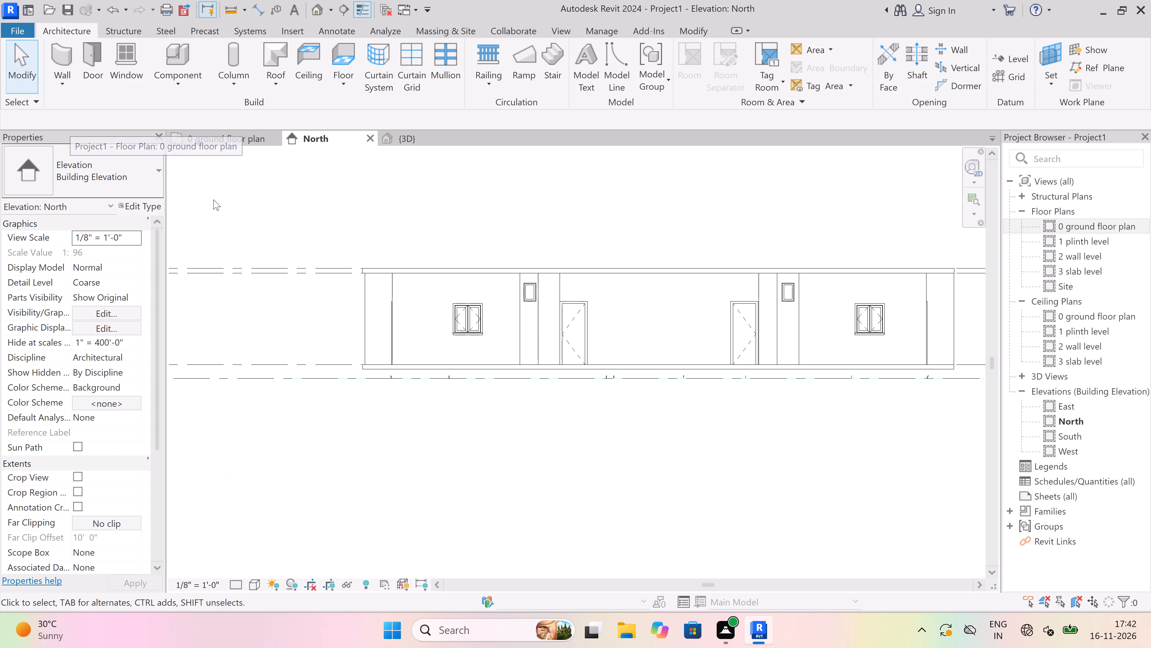
left_click(251, 142)
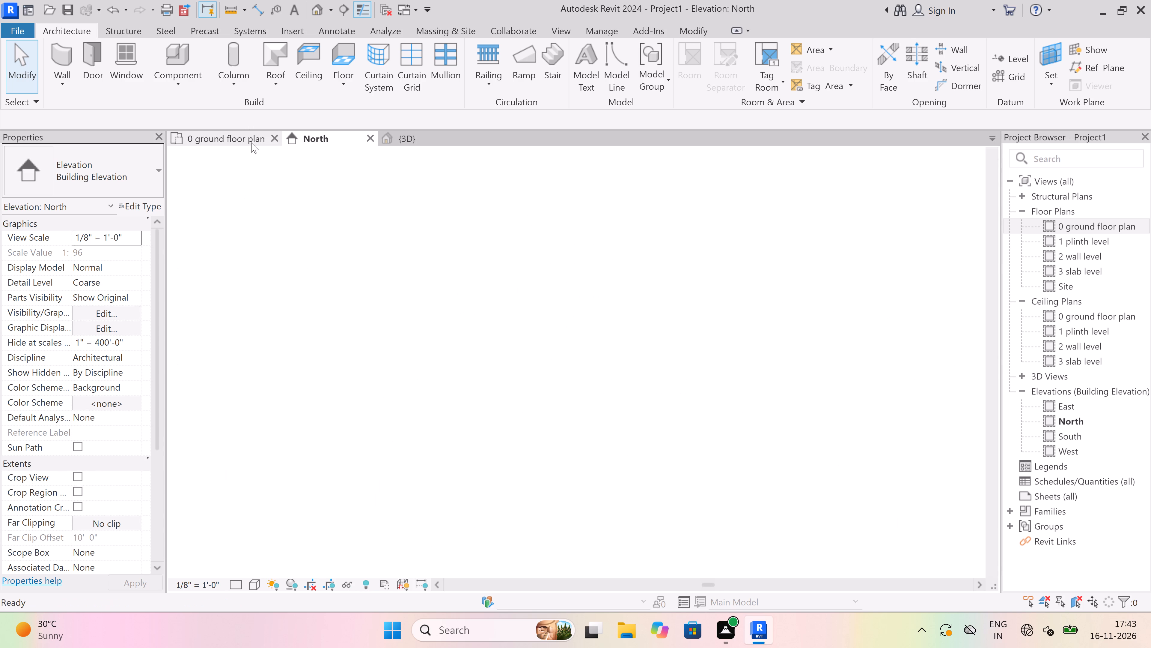
scroll(422, 418, "down", 3)
scroll(528, 351, "down", 7)
scroll(409, 290, "up", 5)
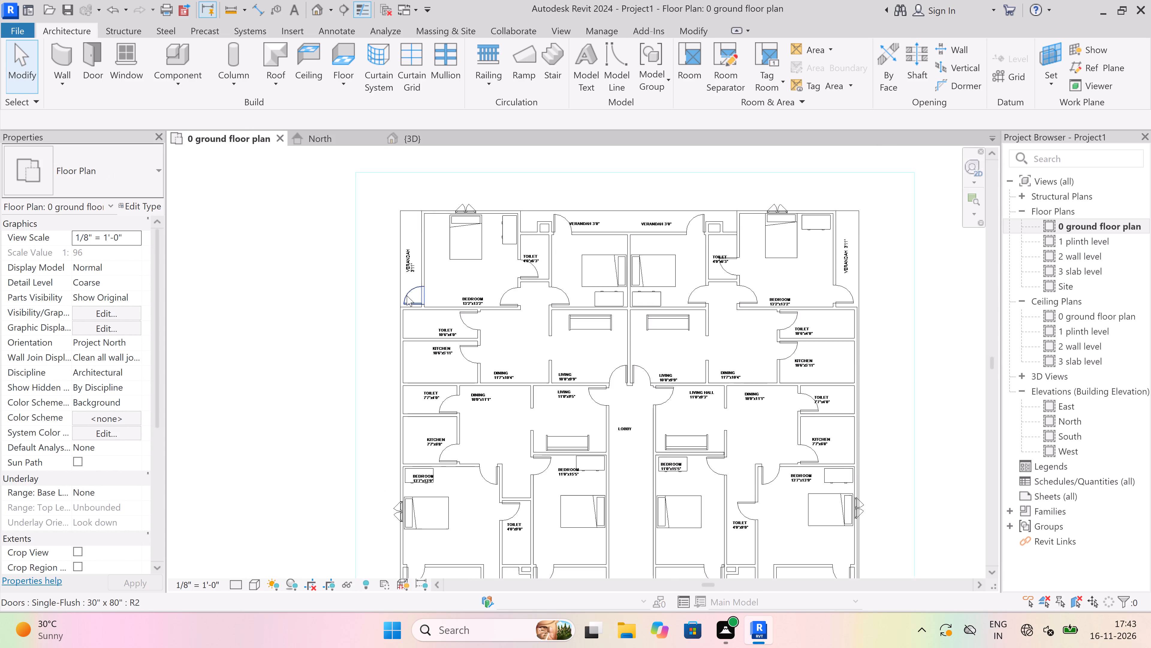
scroll(405, 309, "up", 5)
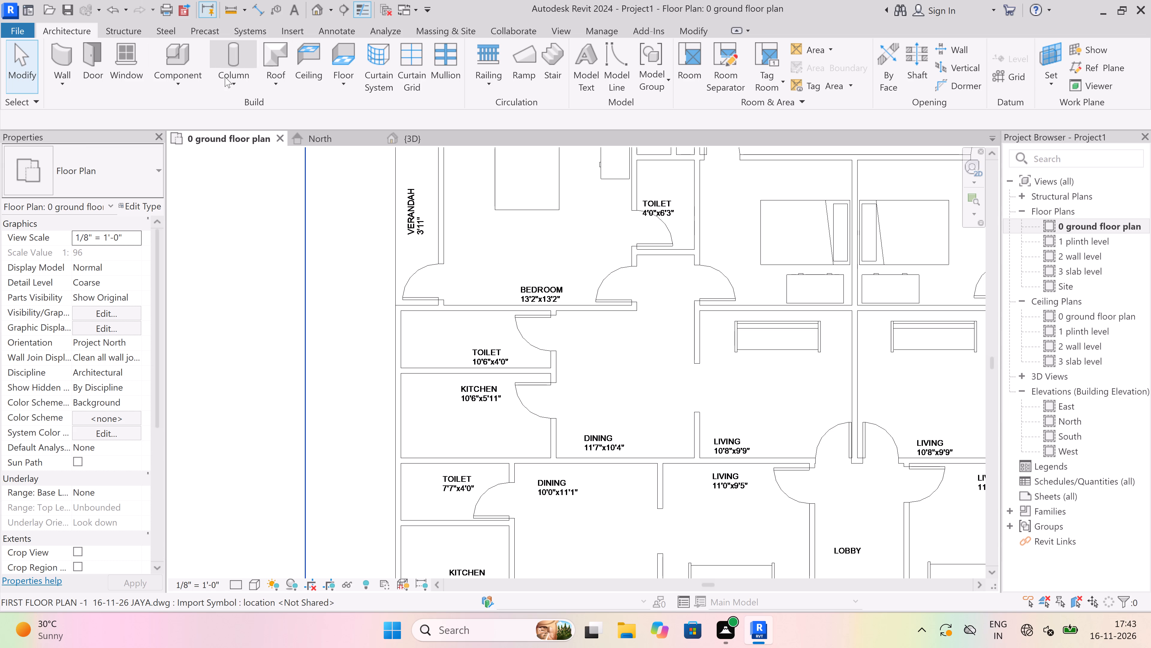
left_click(182, 74)
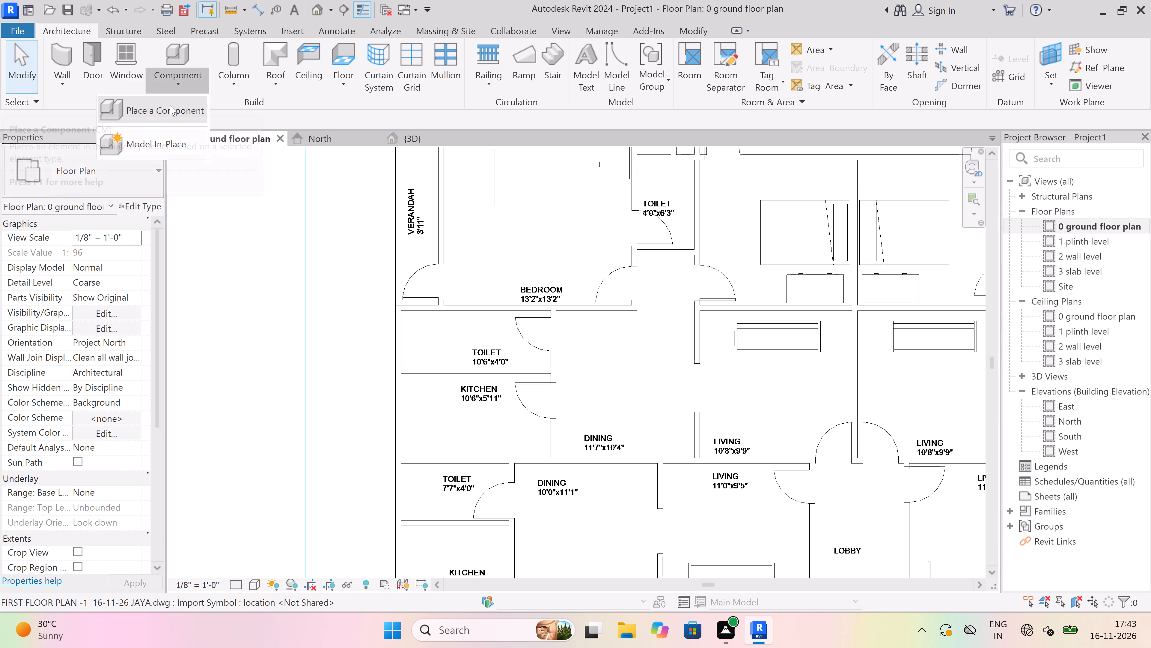
left_click(170, 105)
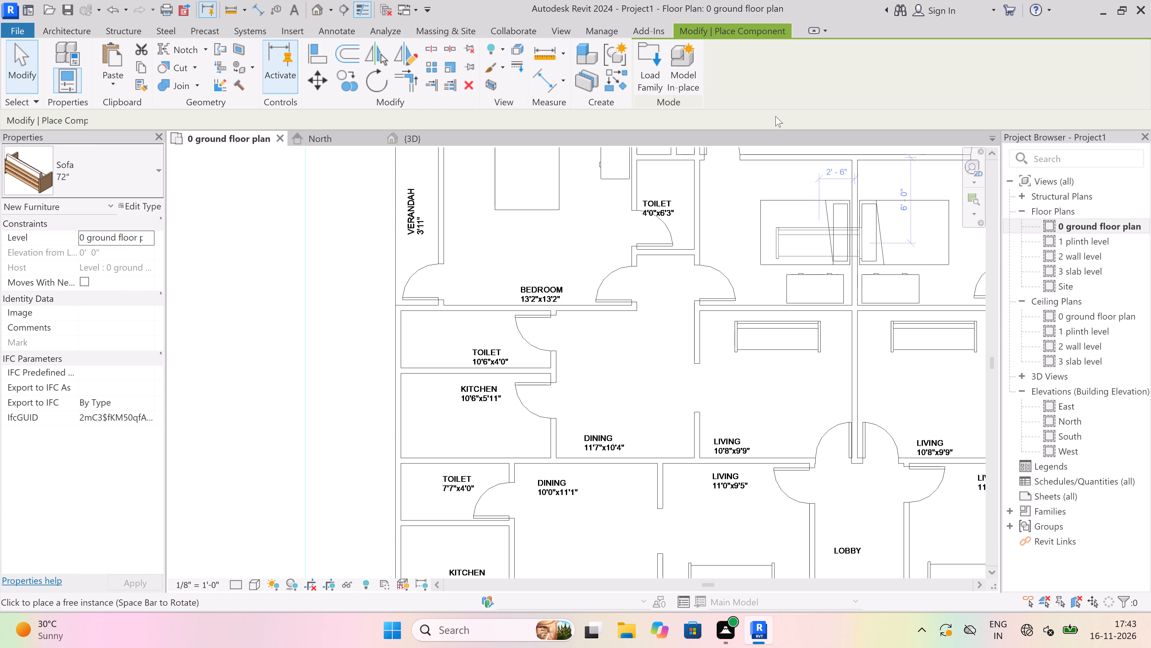
left_click(646, 73)
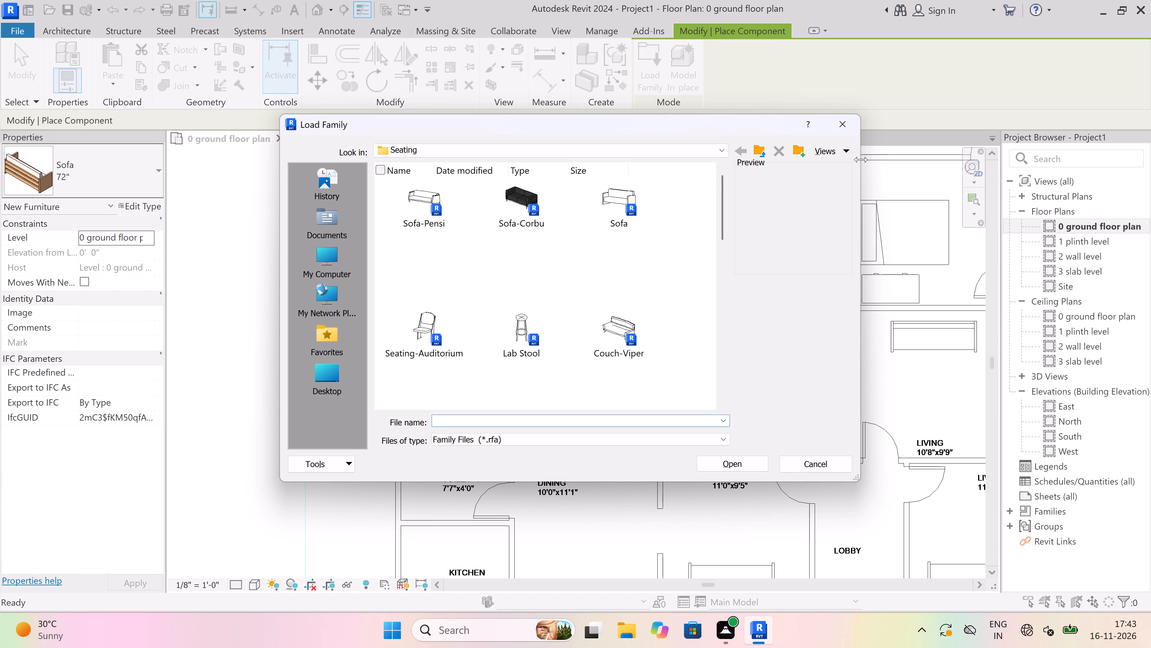
left_click(763, 150)
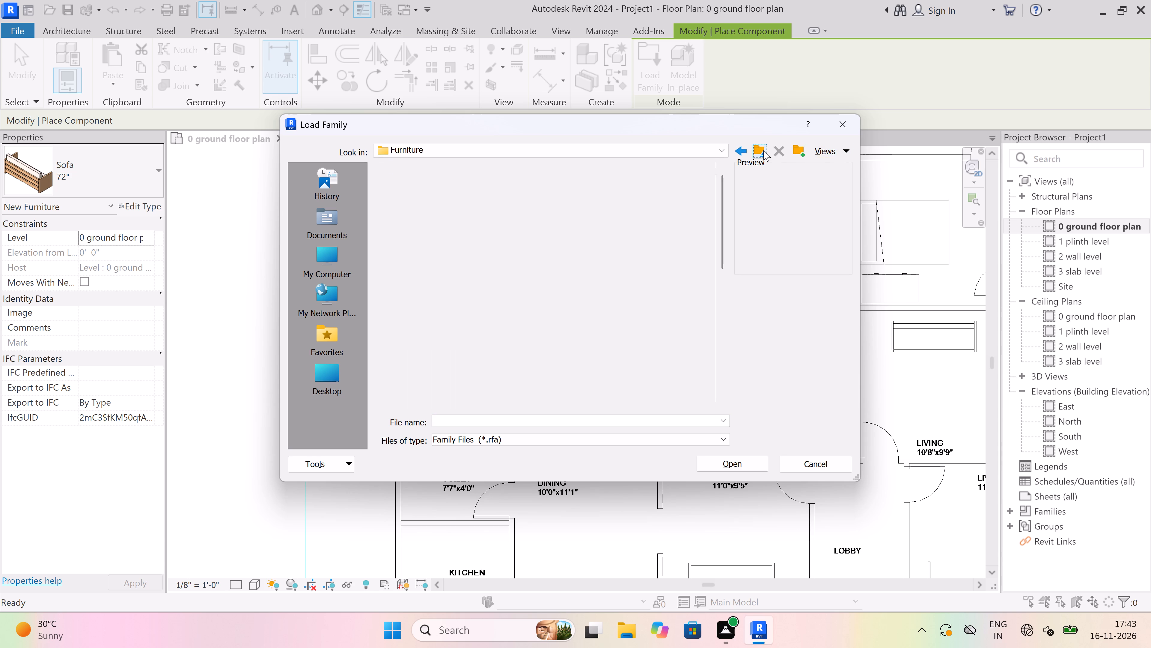
double_click(624, 201)
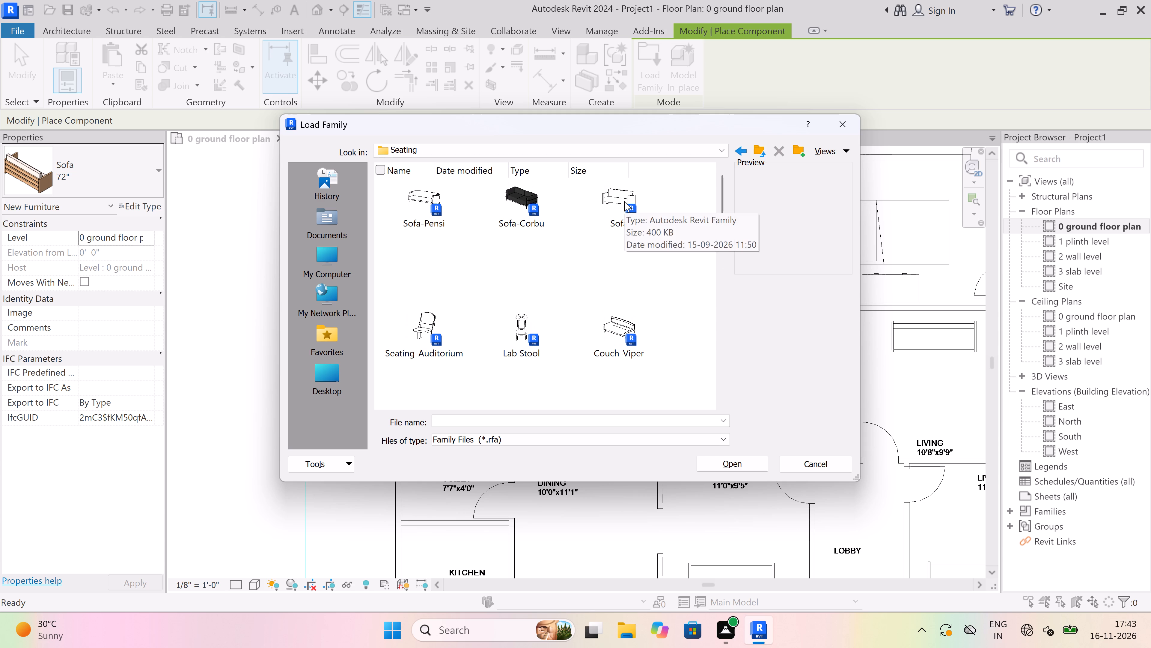
scroll(535, 306, "down", 3)
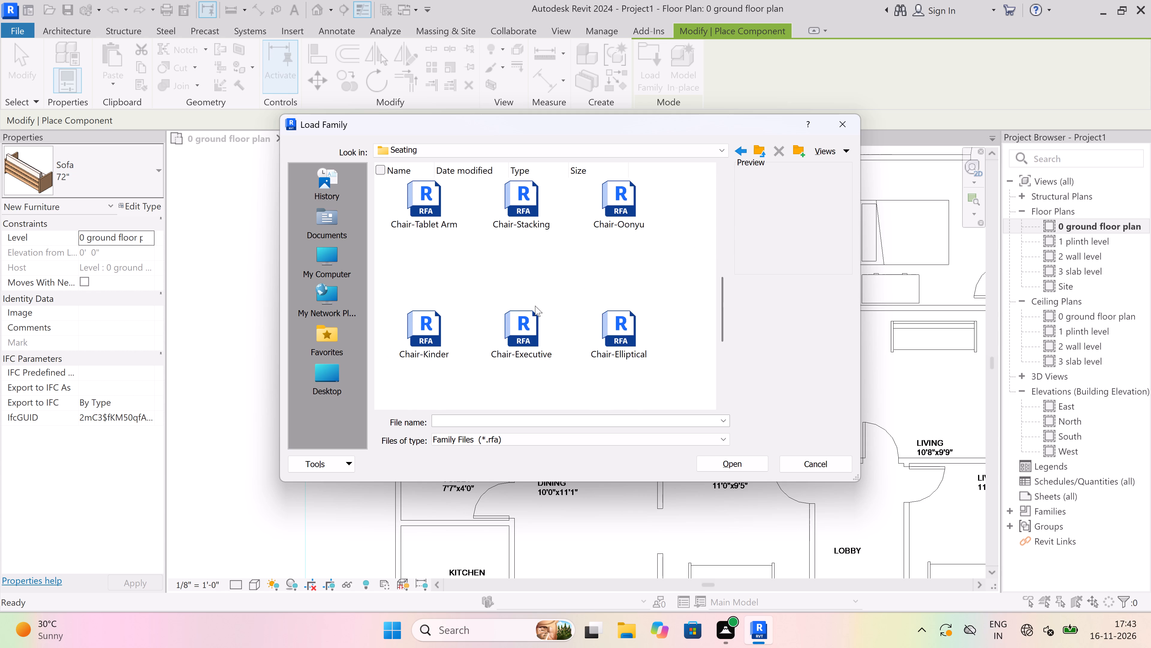
scroll(534, 301, "up", 1)
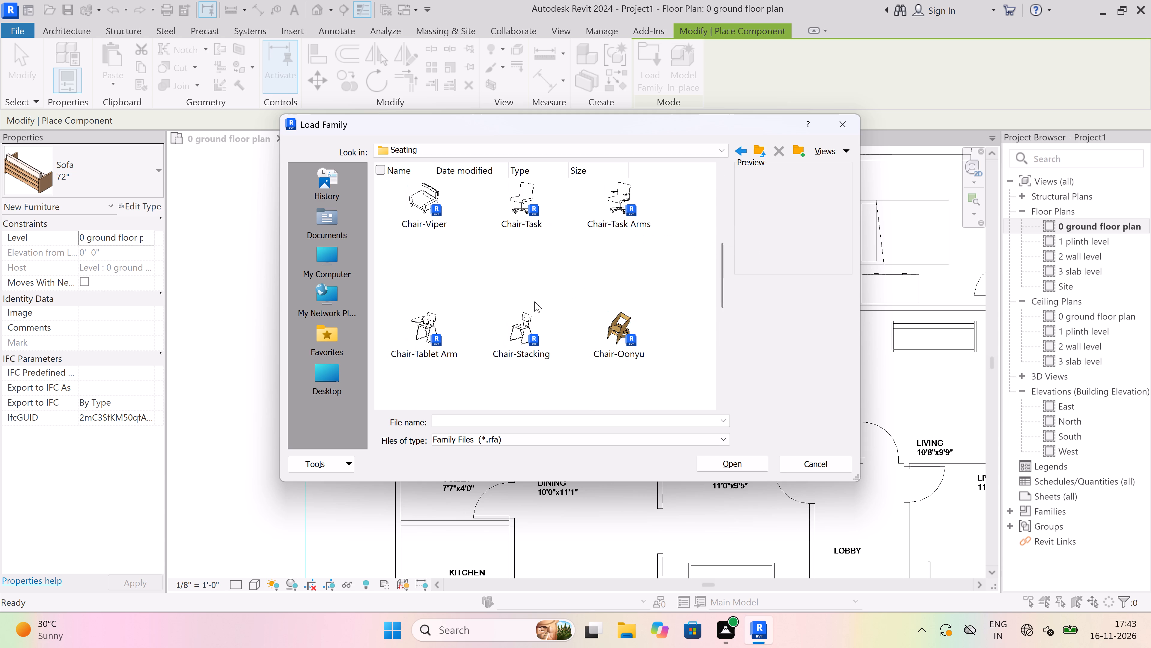
scroll(534, 301, "down", 3)
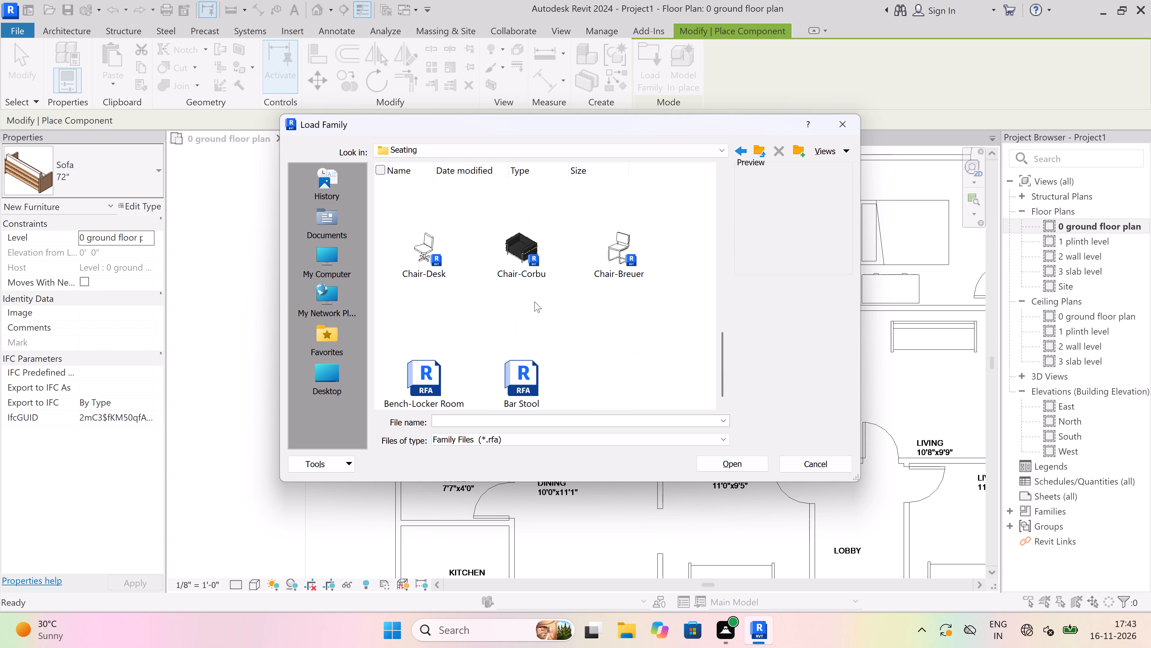
scroll(534, 301, "down", 2)
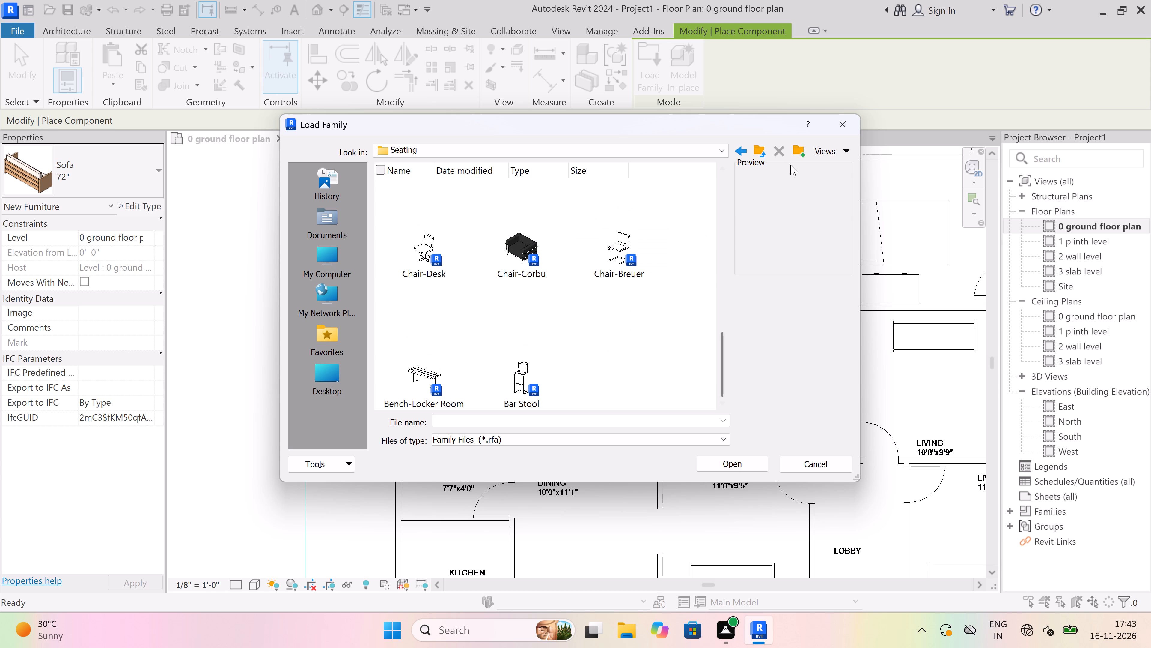
Load the Carpet family from the Furniture folder of the family library.
left_click(758, 151)
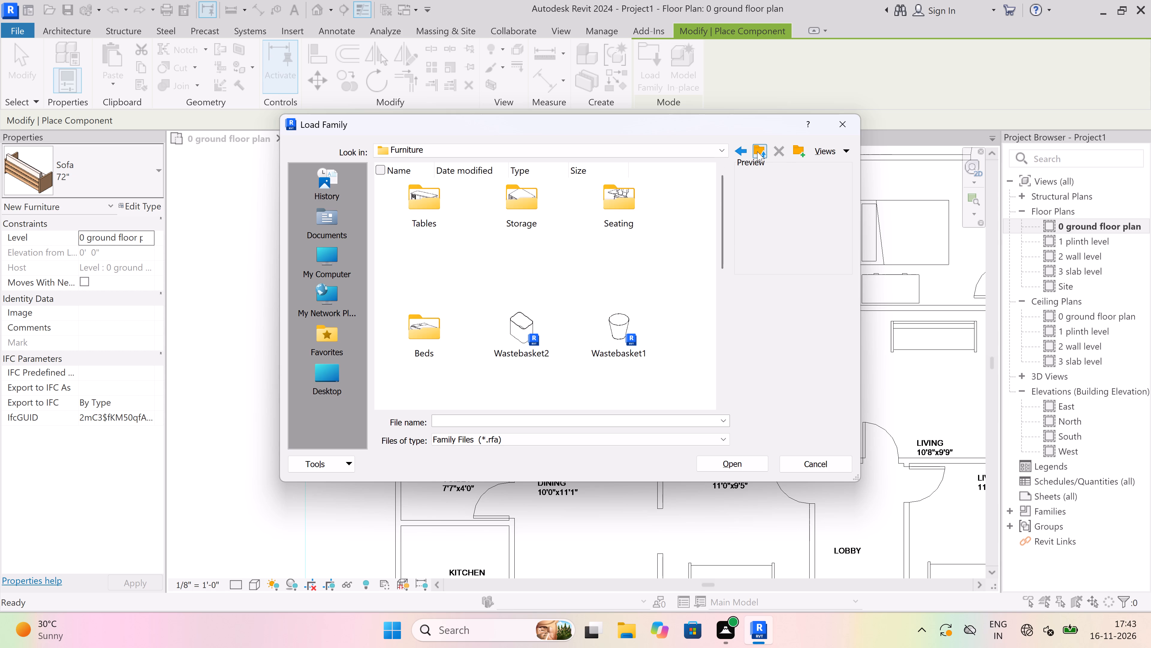
scroll(552, 266, "down", 1)
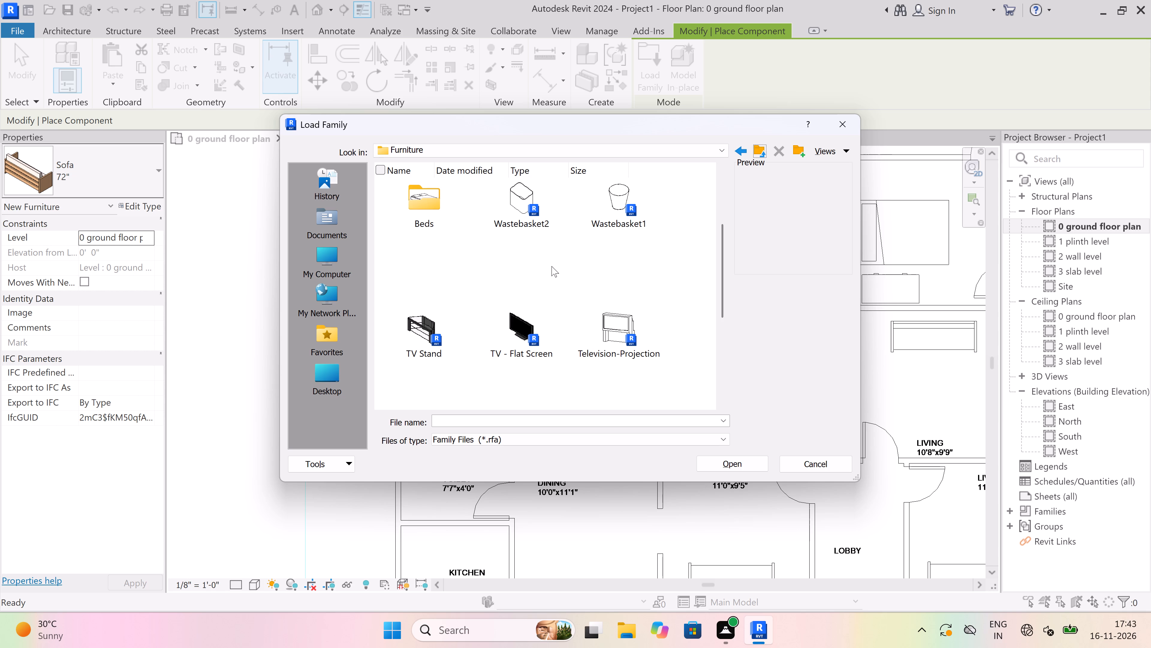
scroll(552, 266, "down", 1)
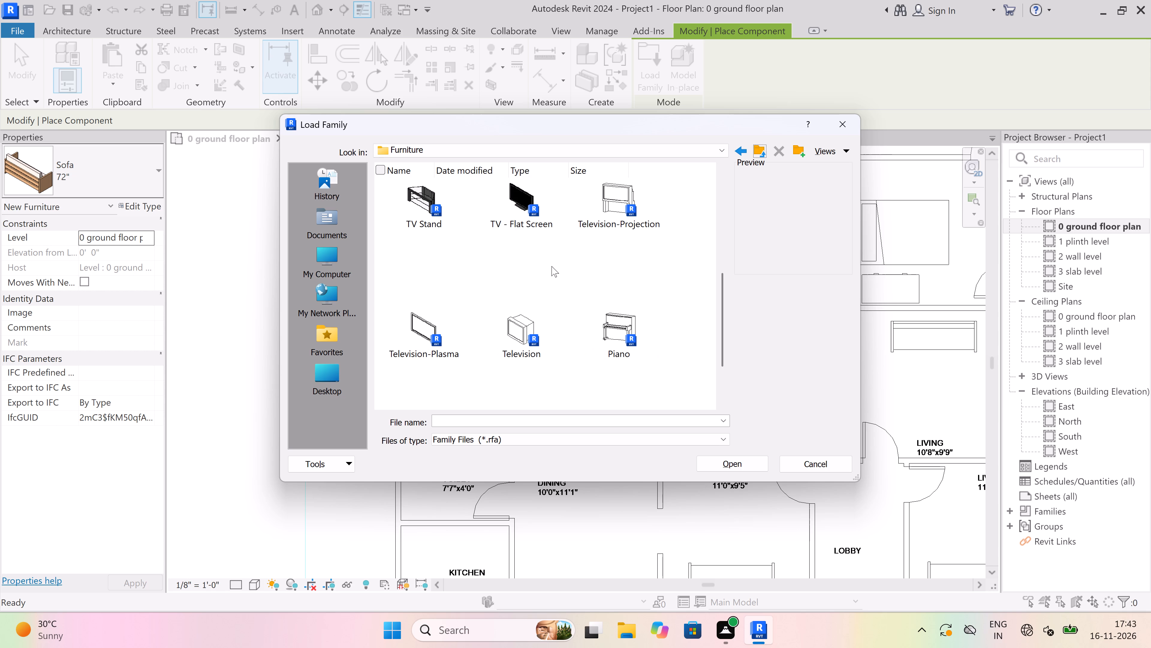
scroll(551, 266, "down", 1)
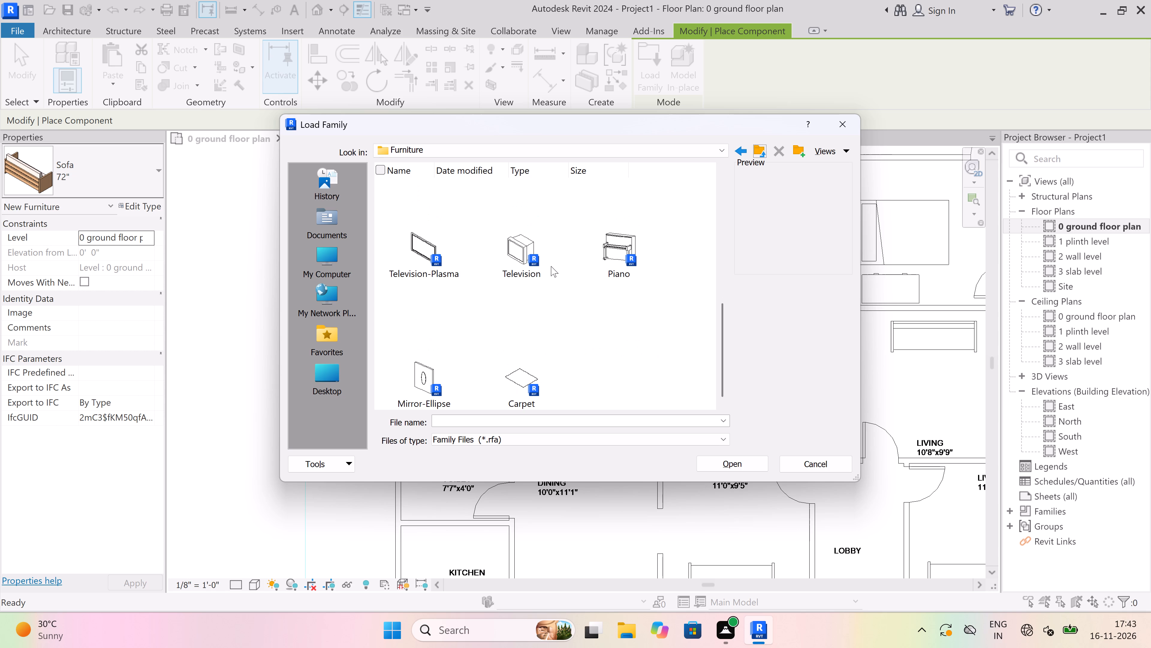
scroll(551, 266, "down", 3)
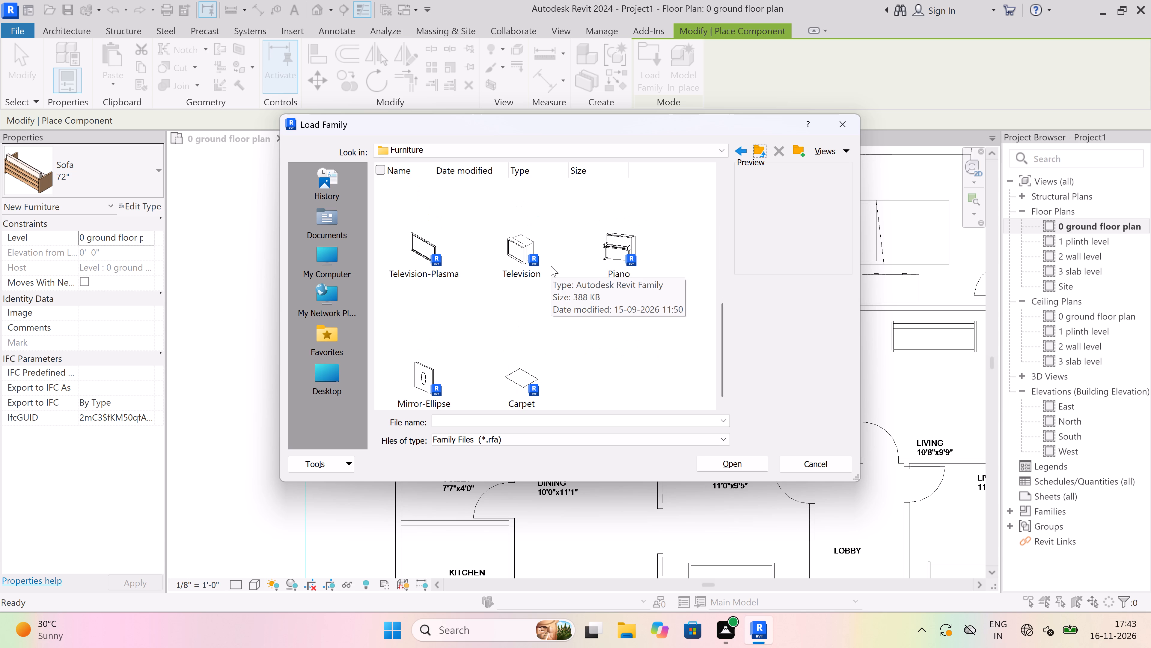
scroll(551, 266, "down", 1)
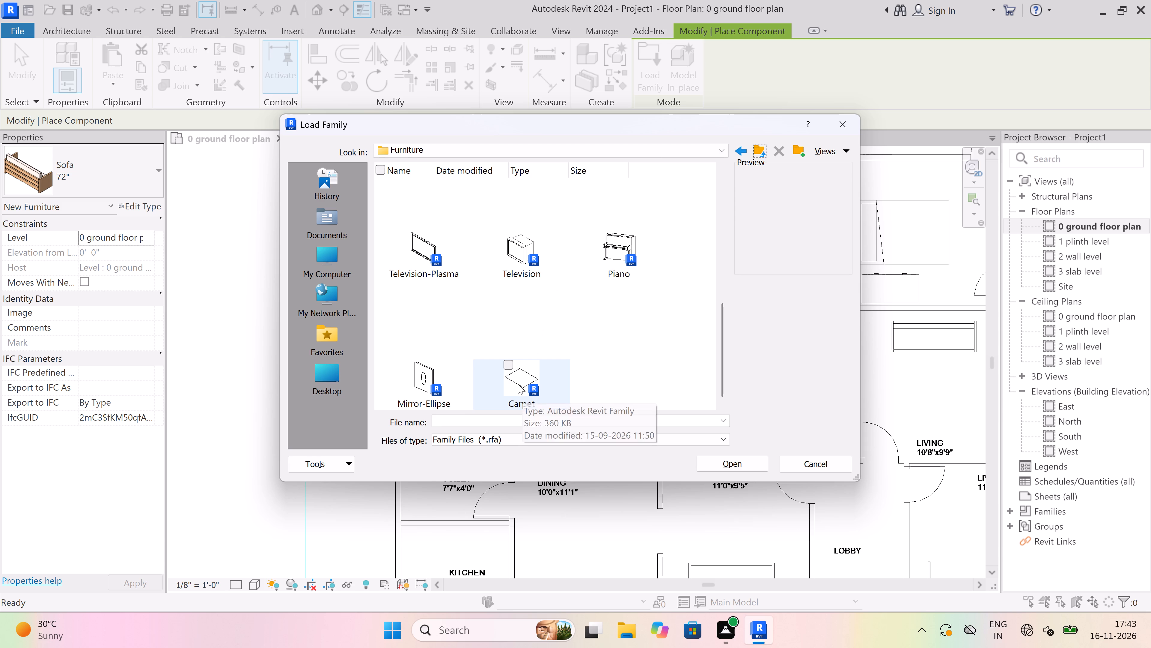
left_click(518, 382)
triple_click(516, 377)
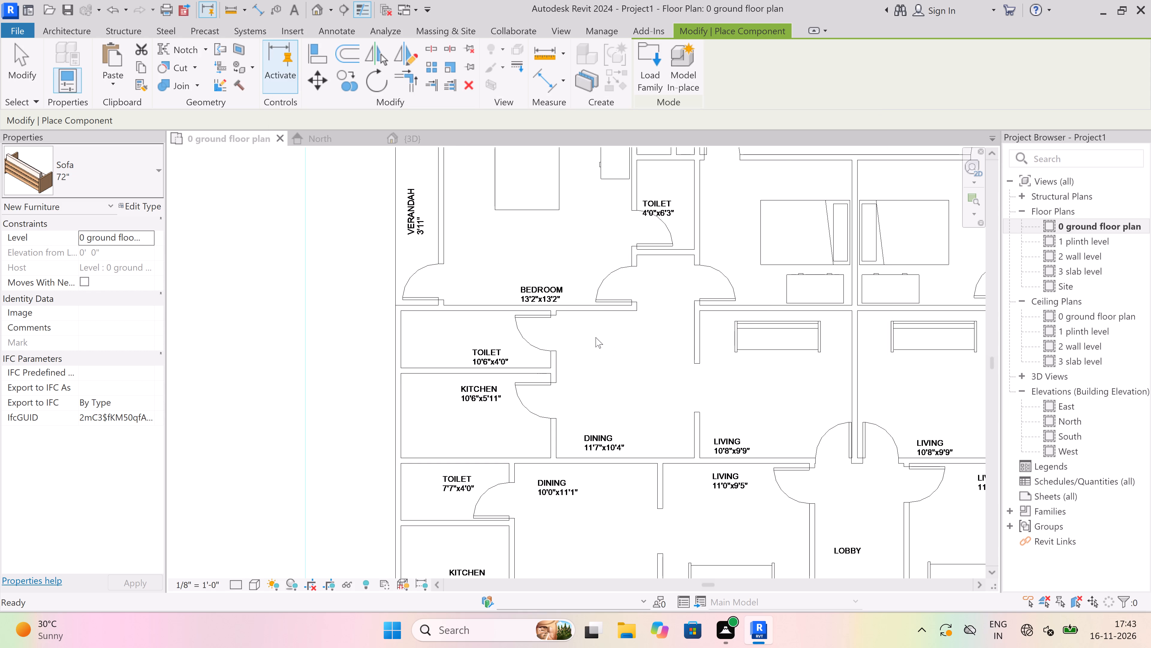
Place a 10'0" by 8'0" Variable Size Carpet in the north-west 13'2"x13'2" bedroom, about 2'-0" from its east wall, and finish placing.
scroll(569, 341, "down", 5)
scroll(531, 284, "up", 5)
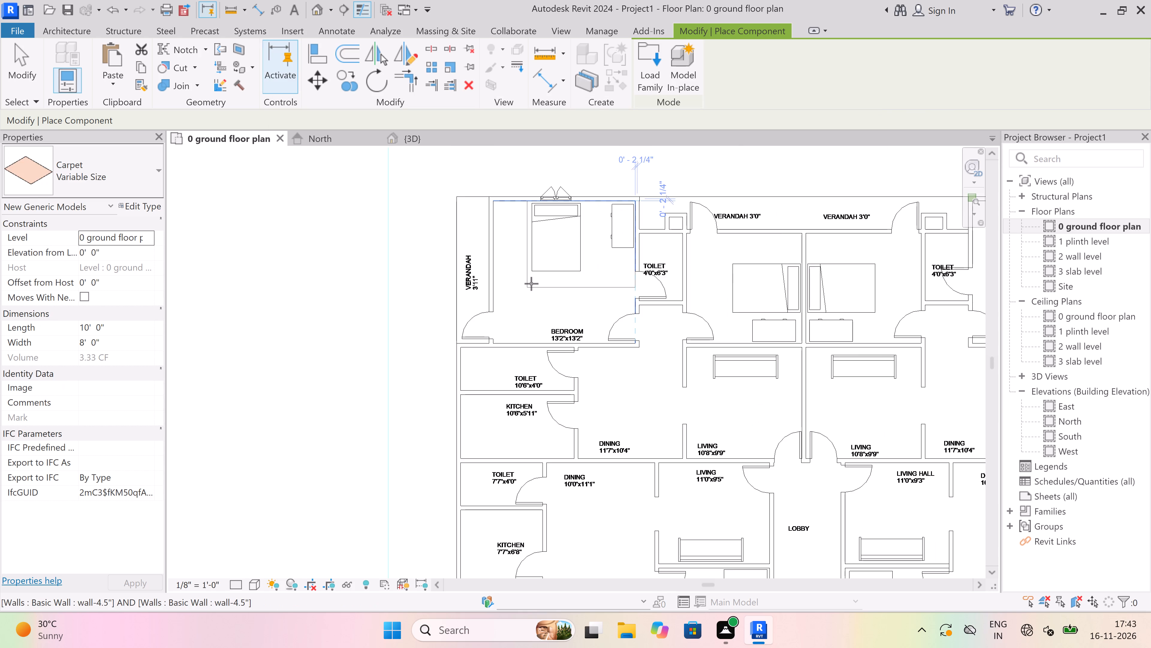
scroll(531, 283, "up", 2)
scroll(489, 328, "down", 1)
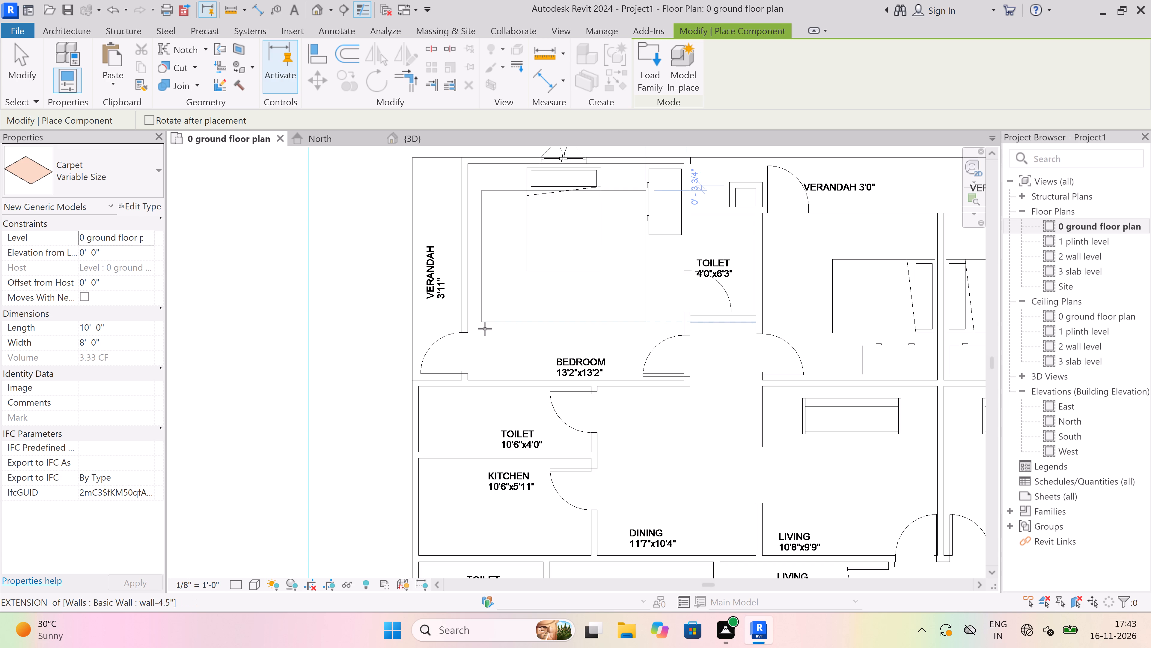
left_click(486, 327)
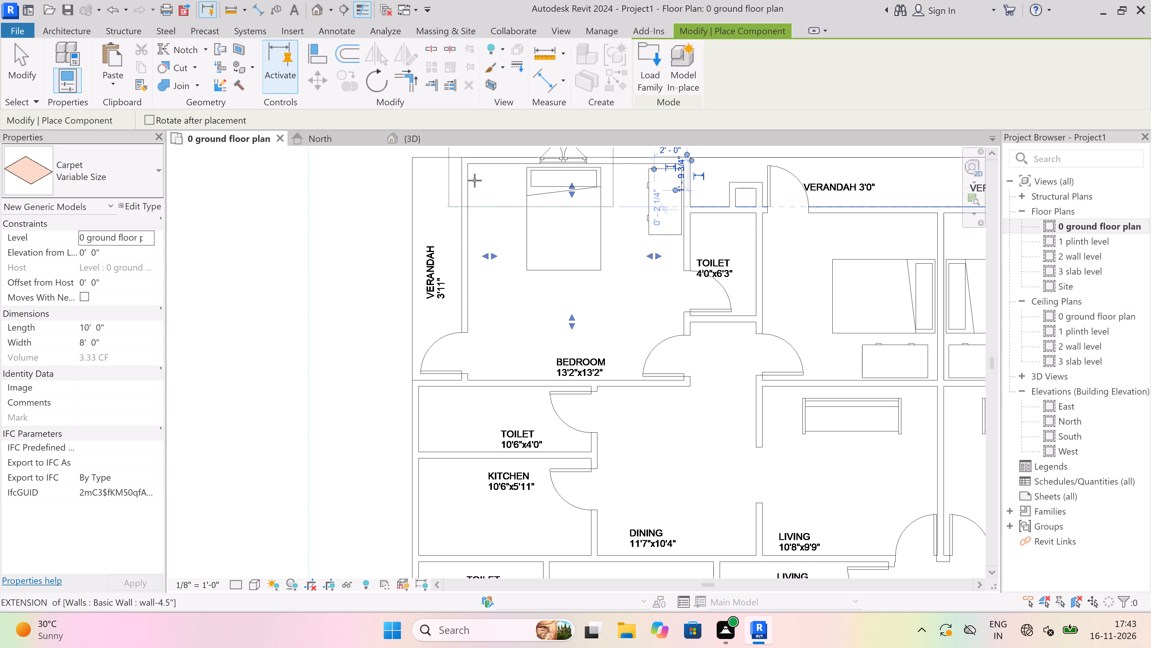
key("Escape")
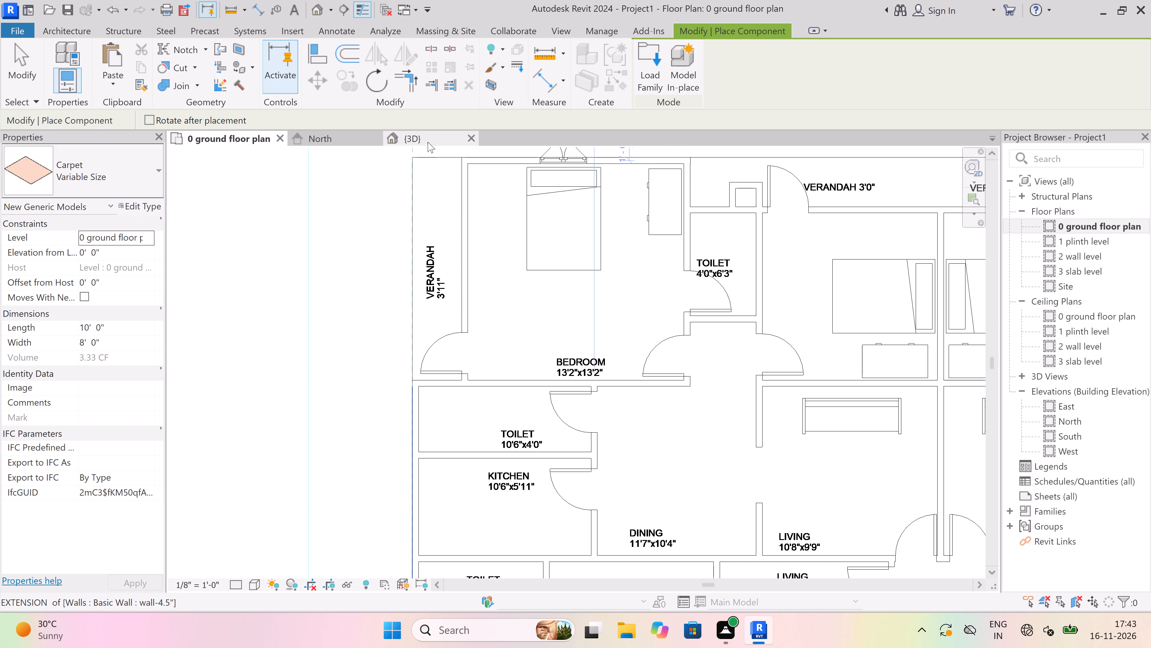
left_click(428, 139)
scroll(490, 254, "down", 4)
scroll(493, 251, "up", 3)
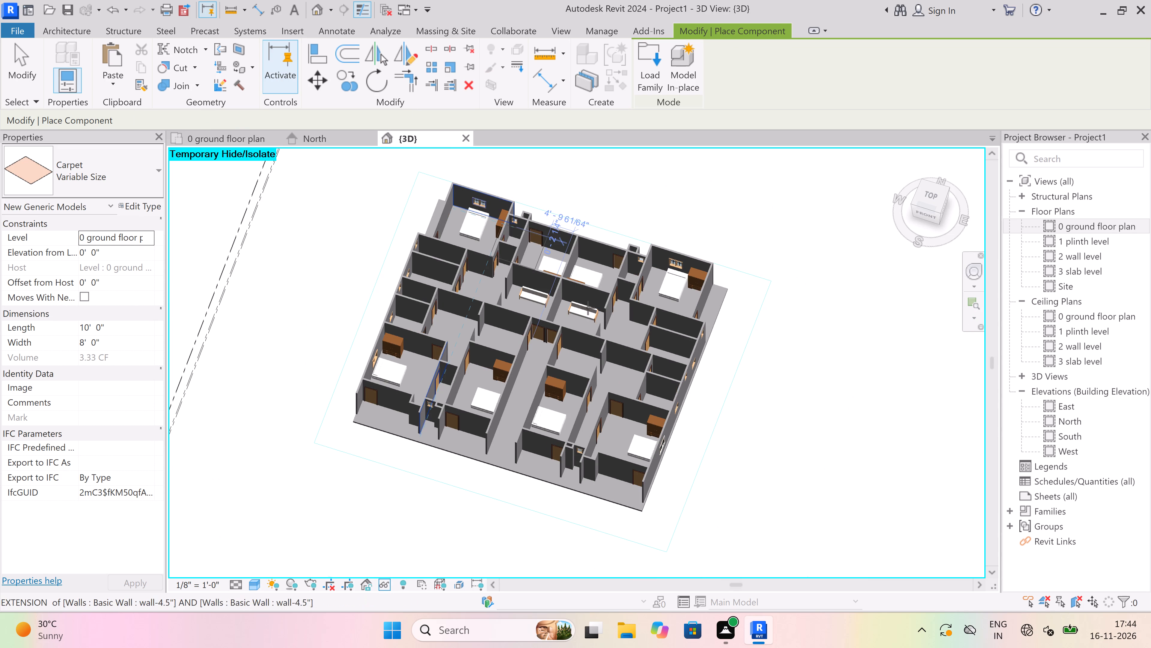
key("Escape")
key("Escape")
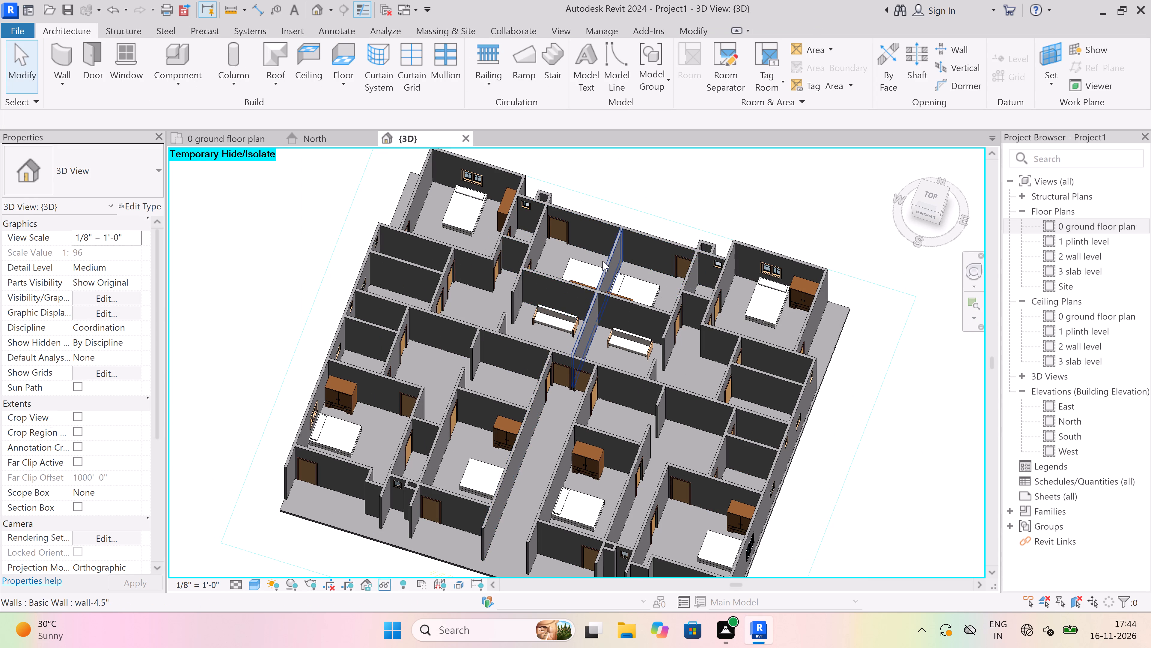
Examine the furnished floor from above in the 3D view, checking the rooms for the placed carpet.
scroll(602, 261, "down", 3)
scroll(518, 310, "down", 2)
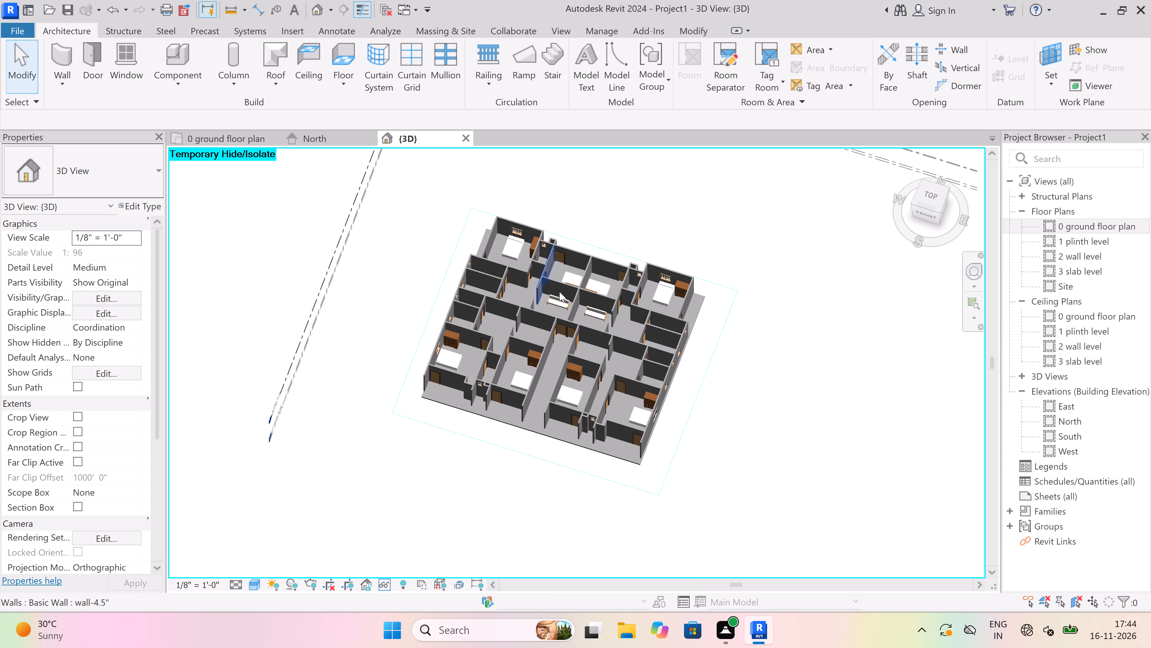
key("Escape")
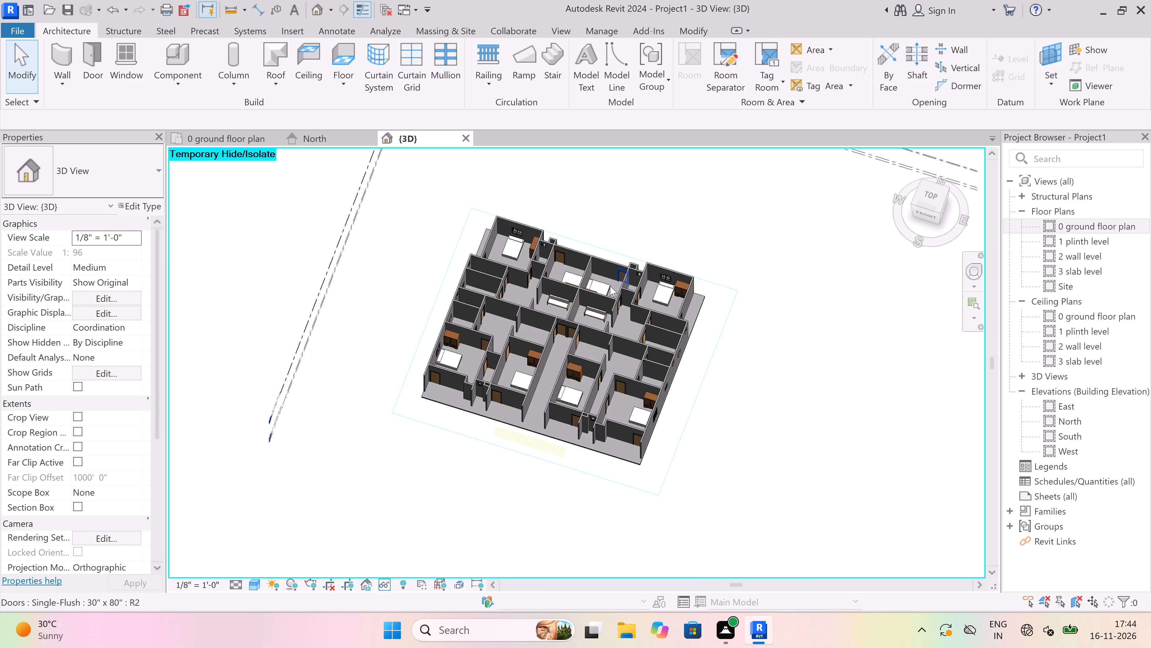
middle_click_drag(611, 280, 417, 319, "shift")
middle_click_drag(600, 328, 555, 402, "shift")
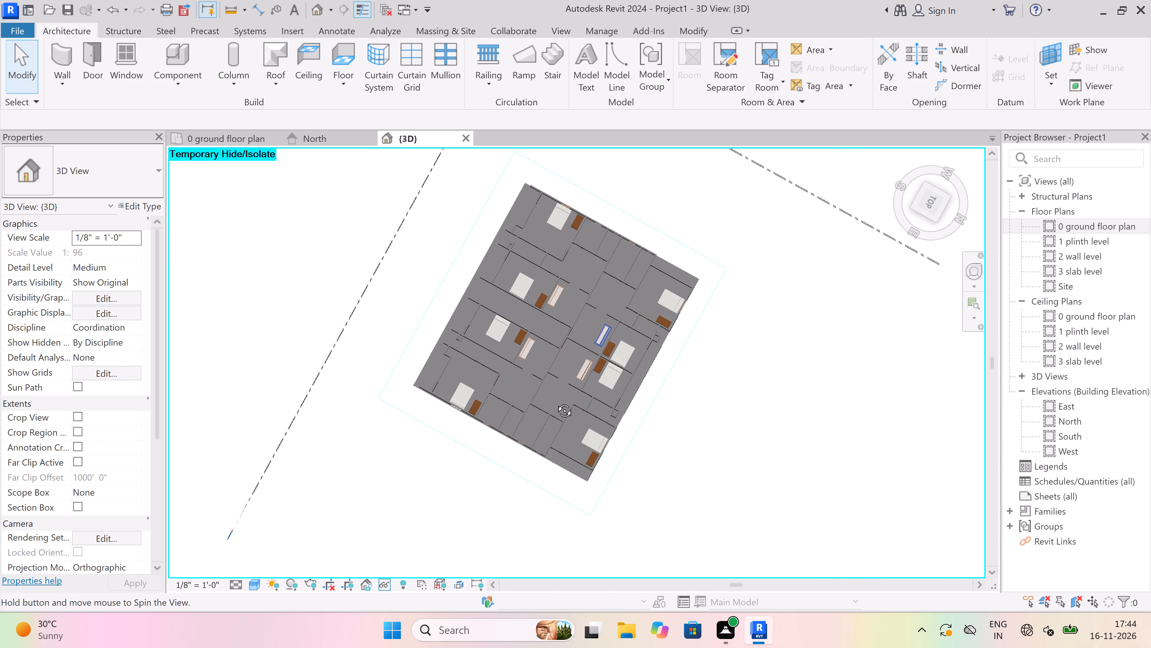
middle_click_drag(555, 402, 604, 393, "shift")
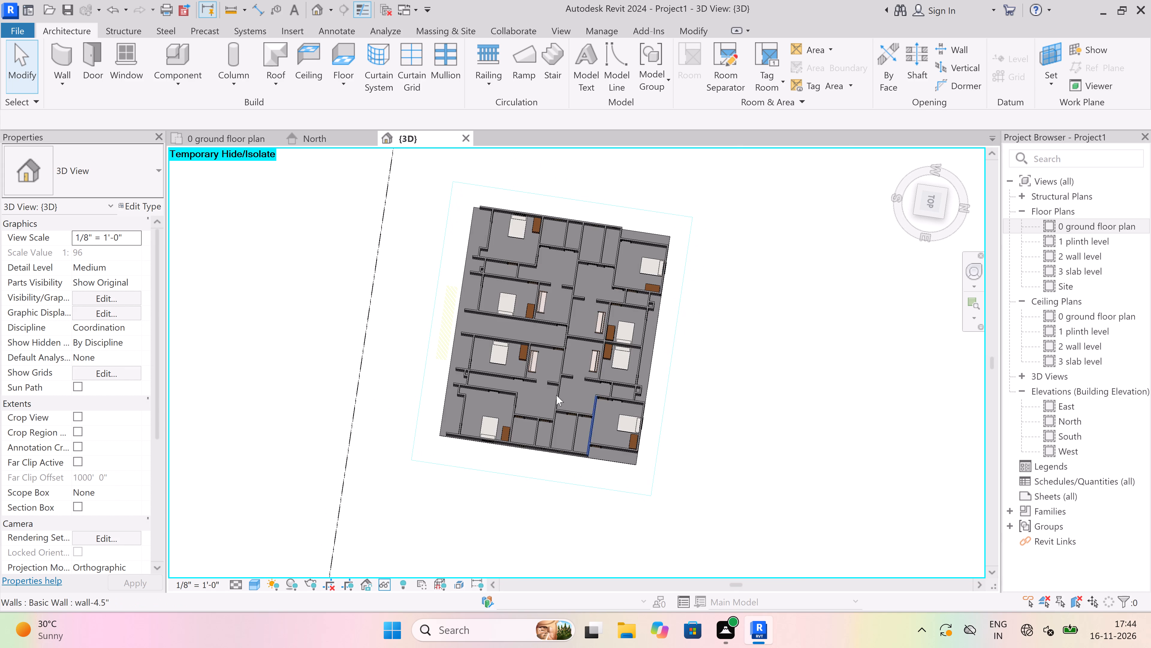
scroll(555, 395, "up", 4)
scroll(554, 395, "down", 4)
scroll(554, 280, "up", 3)
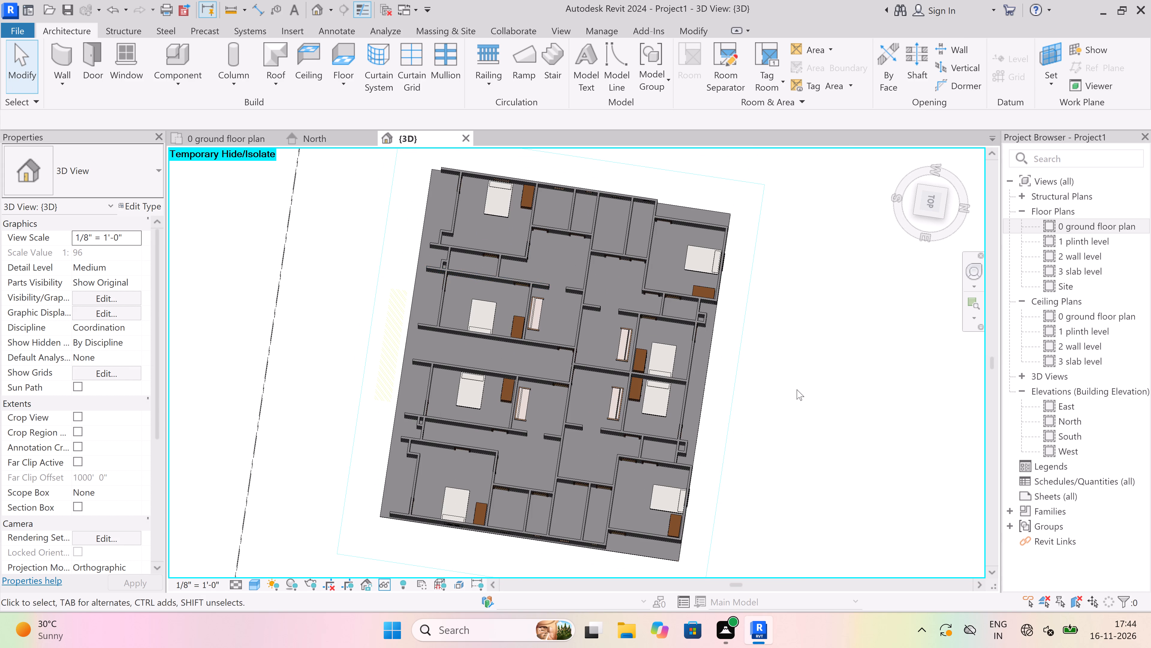
key("Escape")
scroll(564, 268, "up", 2)
scroll(641, 264, "up", 3)
scroll(642, 264, "down", 5)
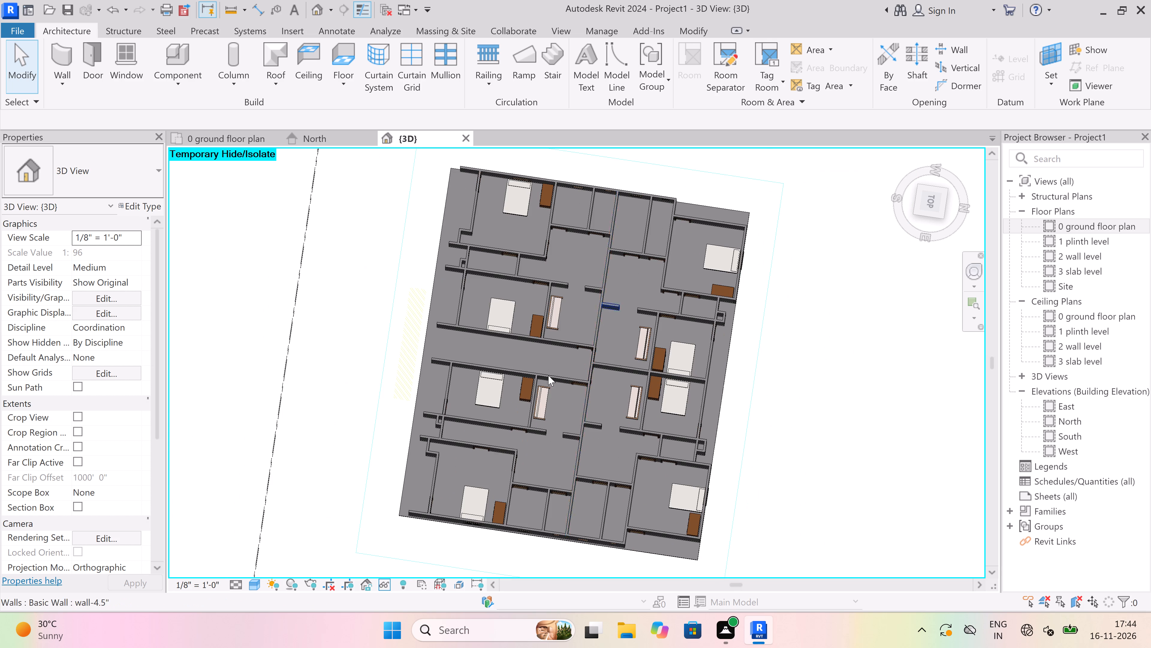
Return to the 0 ground floor plan and check the north-west 13'2"x13'2" bedroom around the bed for the placed carpet.
left_click(335, 132)
left_click(219, 133)
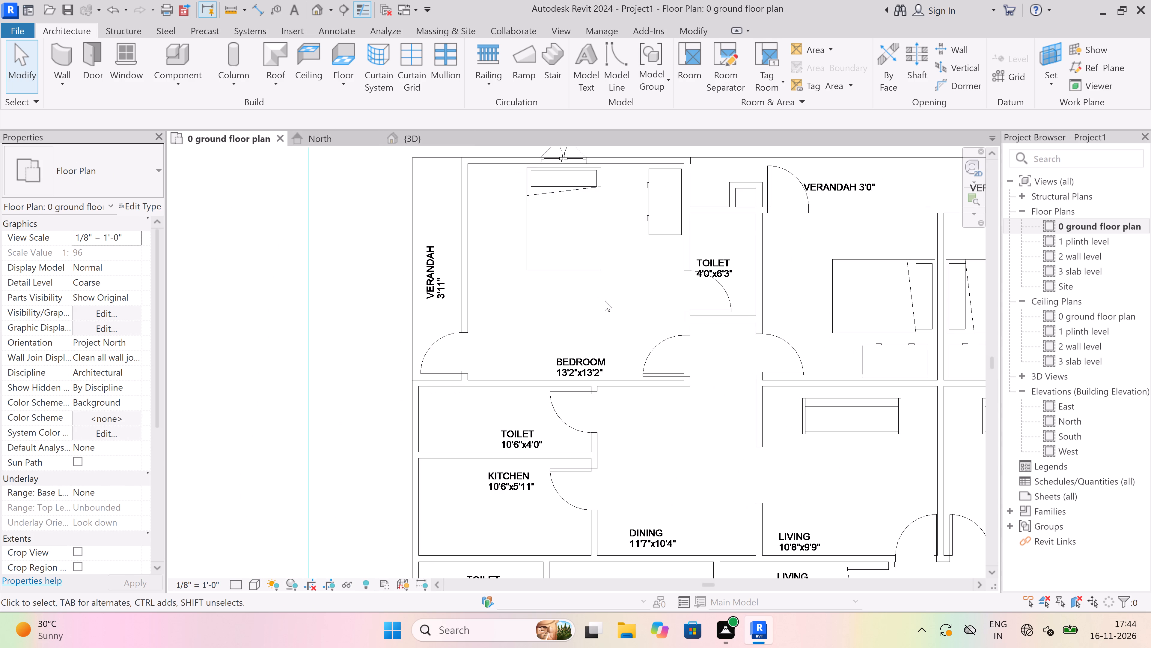
scroll(605, 301, "down", 4)
scroll(605, 246, "up", 5)
left_click_drag(622, 288, 589, 334)
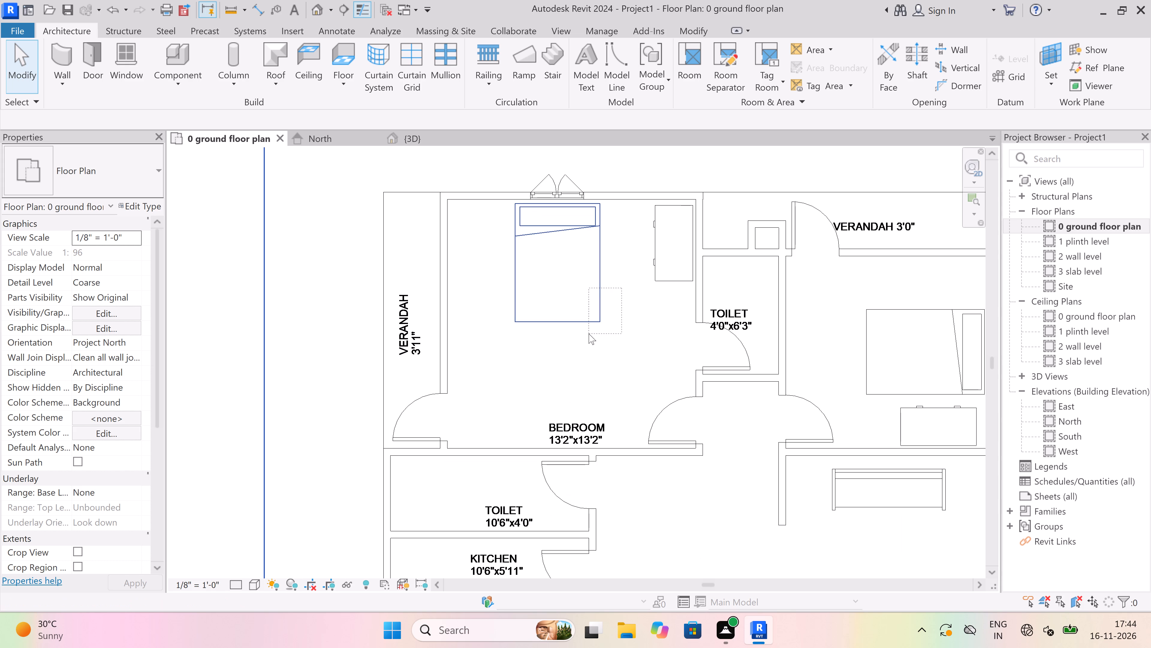
left_click_drag(589, 334, 588, 334)
key("Escape")
key("Escape")
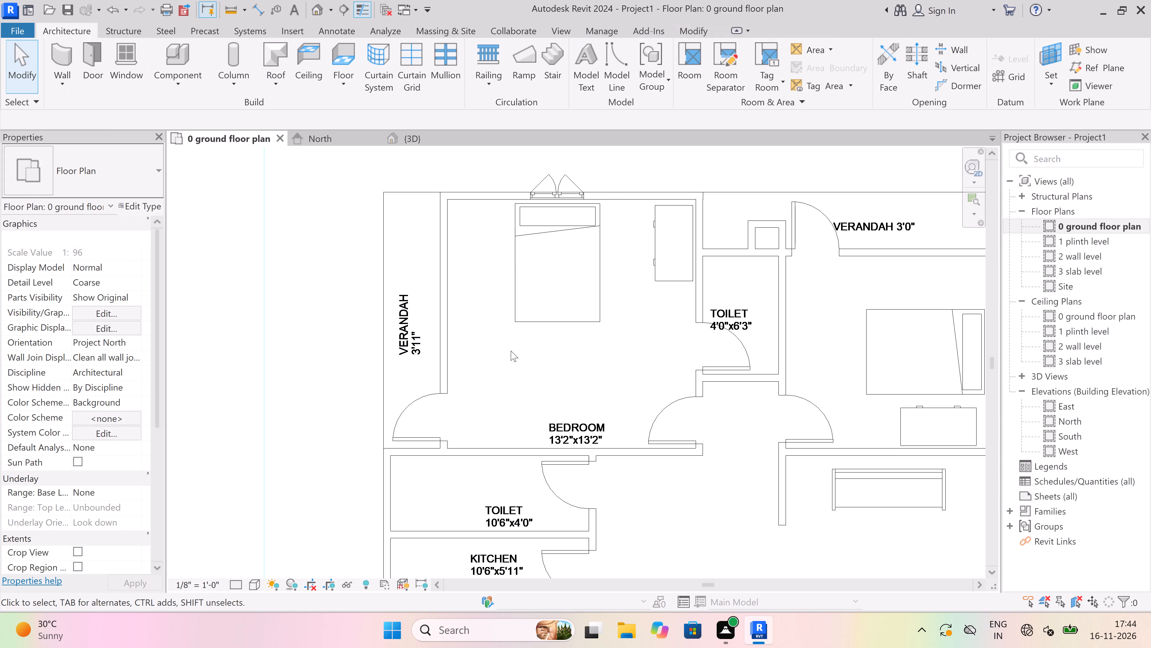
scroll(511, 350, "down", 3)
scroll(527, 304, "down", 8)
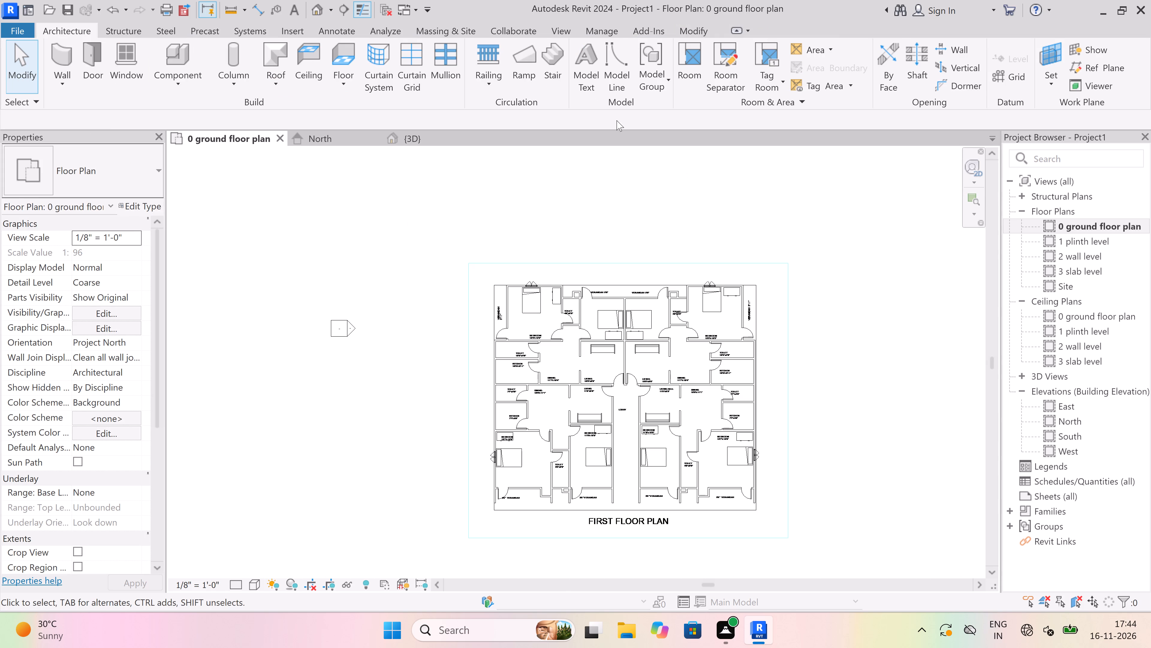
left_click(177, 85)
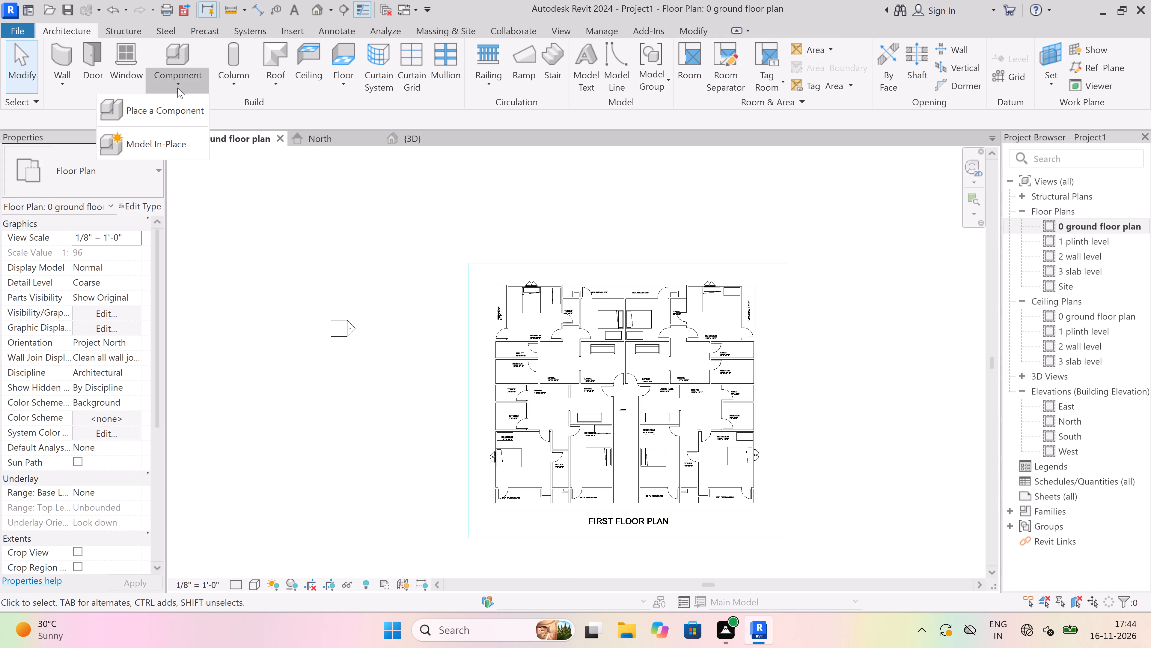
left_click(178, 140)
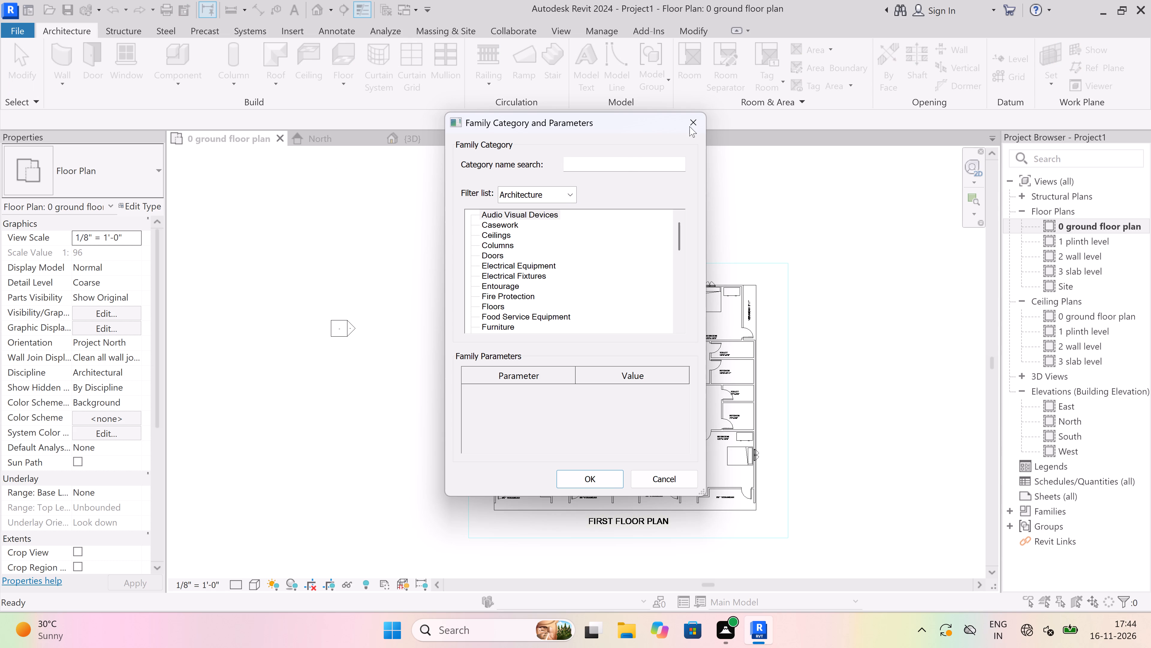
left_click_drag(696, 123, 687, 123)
Start loading a component family and examine the table and desk families in the Tables folder of the Furniture library.
left_click(163, 85)
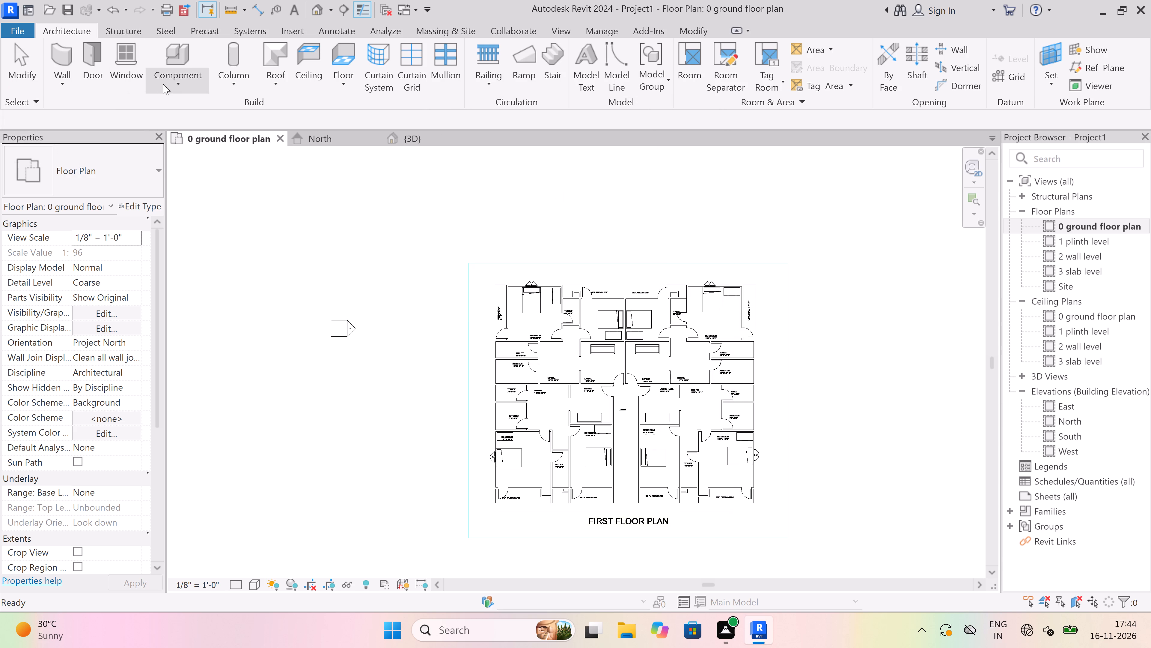
left_click(163, 105)
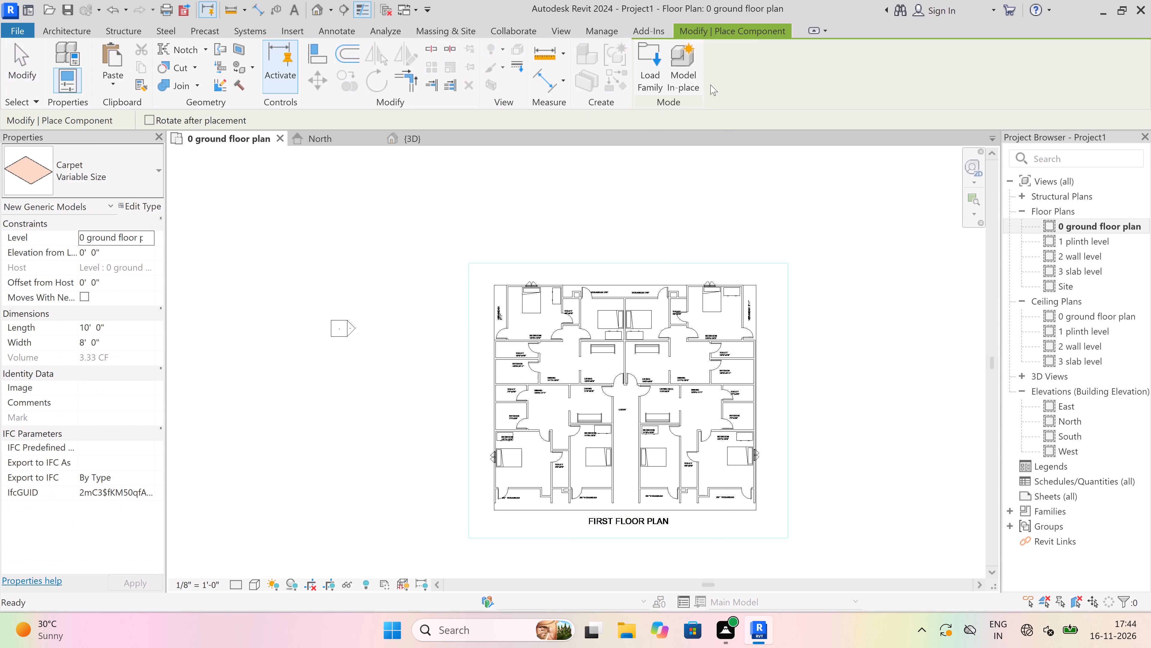
left_click(644, 65)
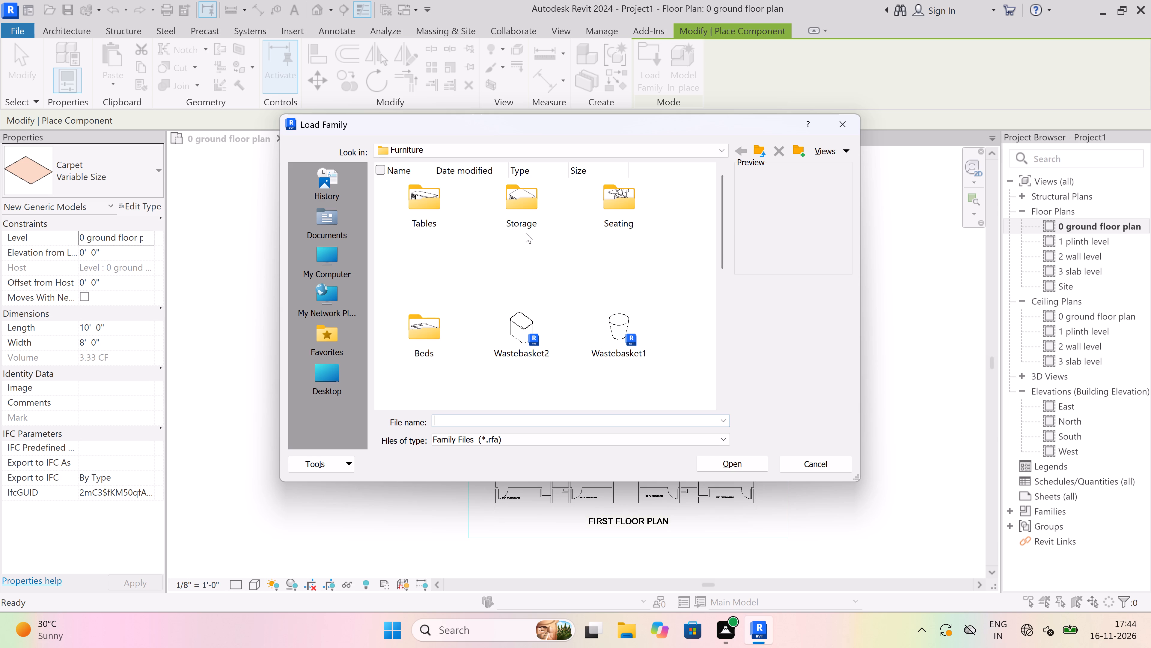
double_click(419, 201)
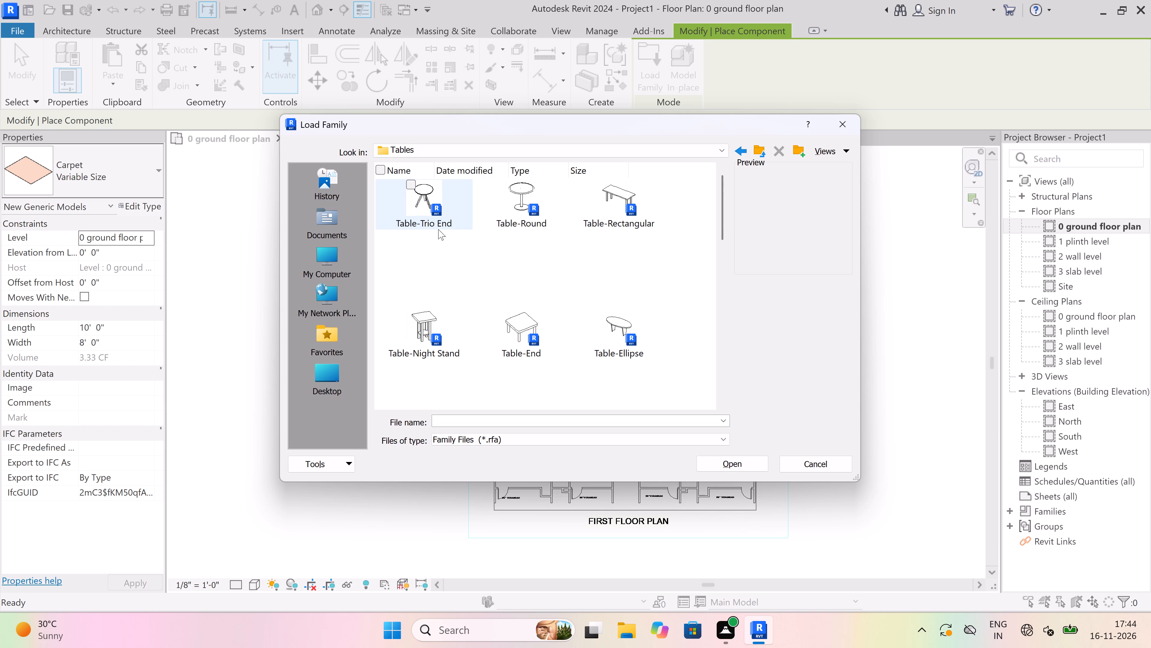
scroll(565, 265, "down", 2)
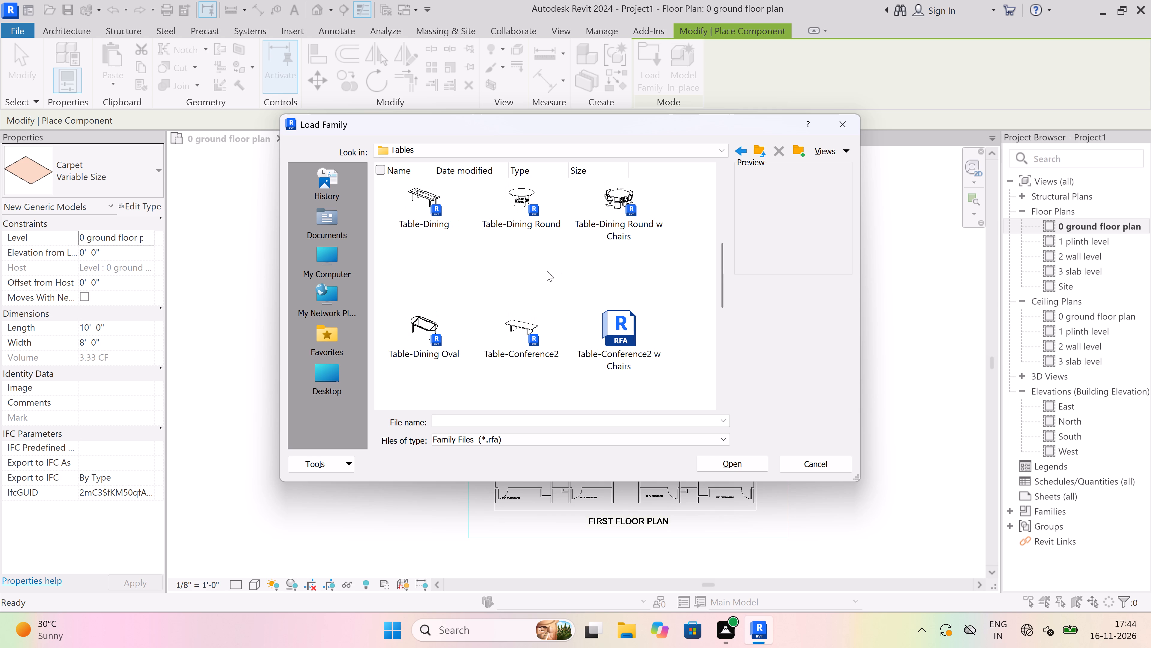
scroll(547, 271, "down", 1)
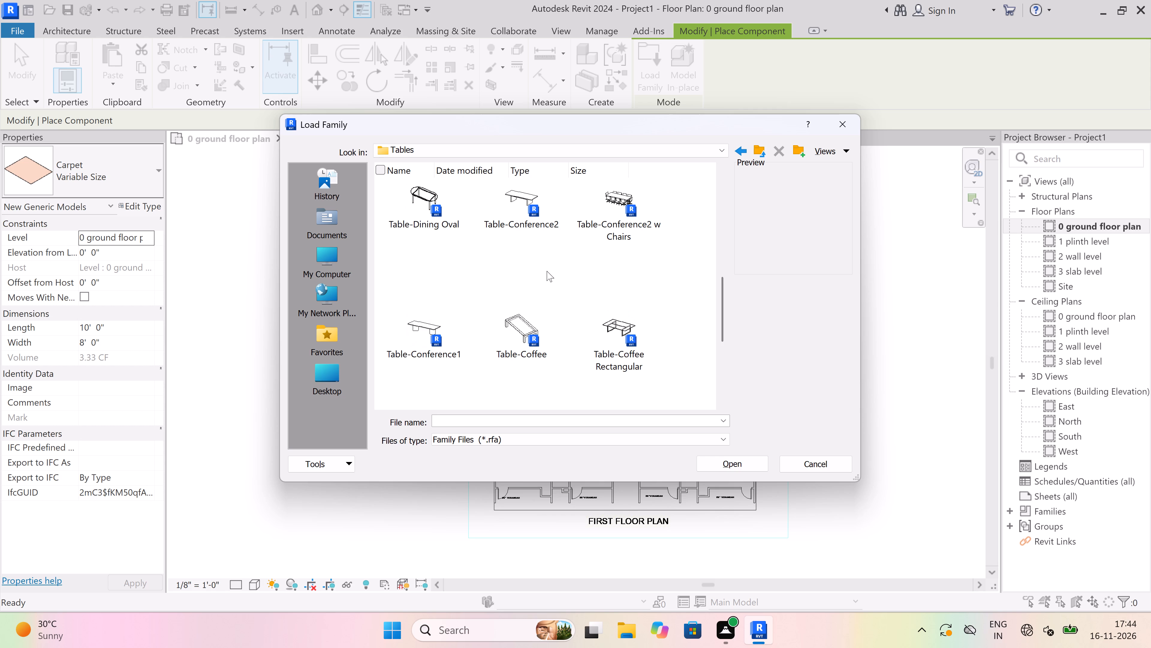
scroll(547, 271, "down", 1)
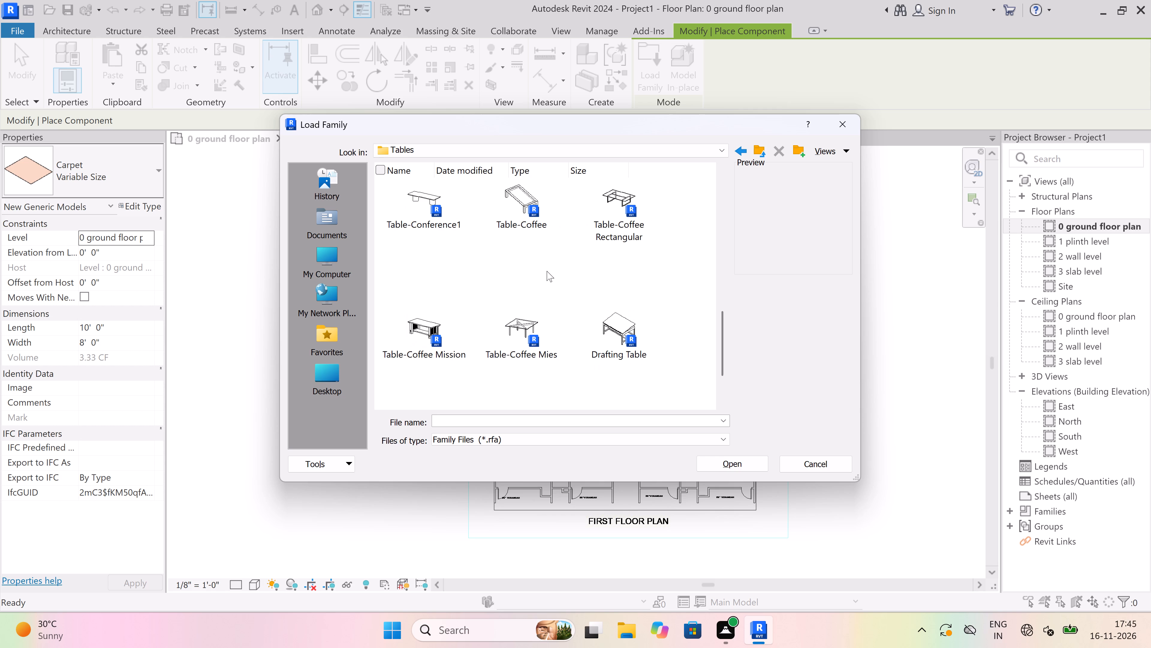
scroll(547, 271, "down", 1)
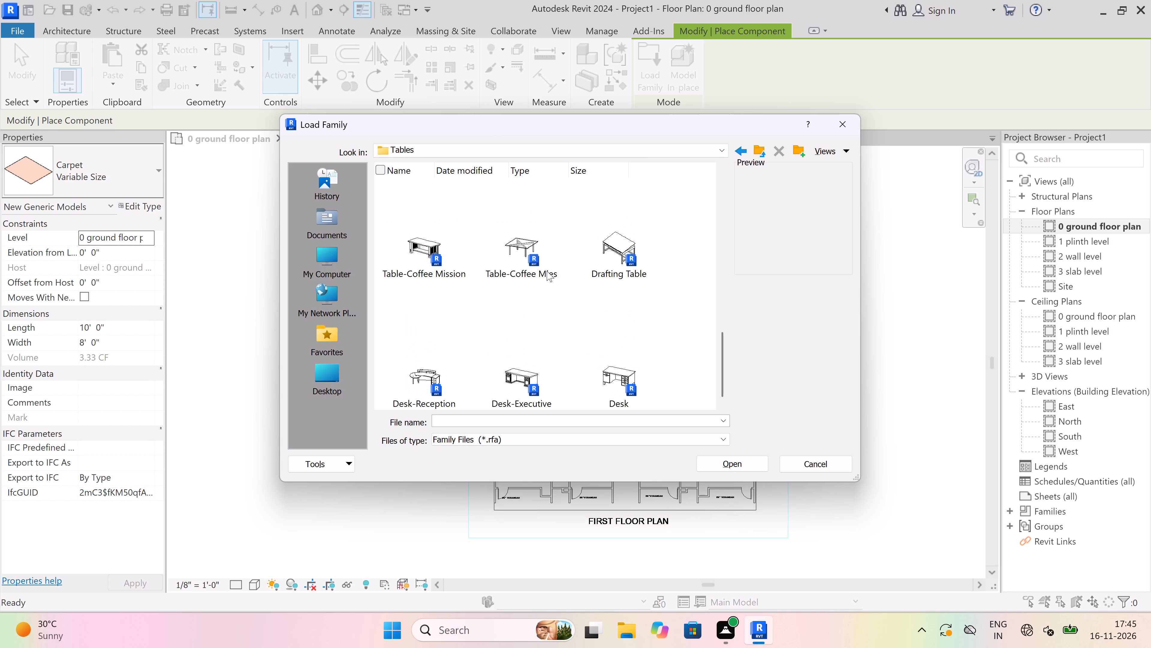
scroll(541, 261, "down", 2)
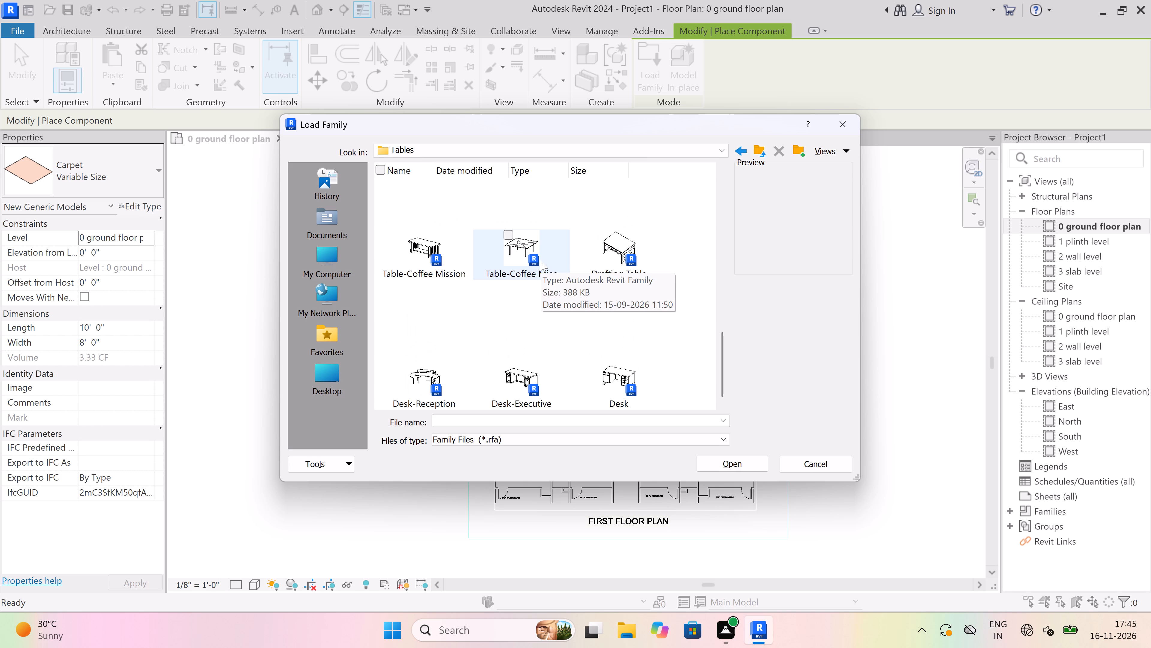
scroll(541, 261, "down", 1)
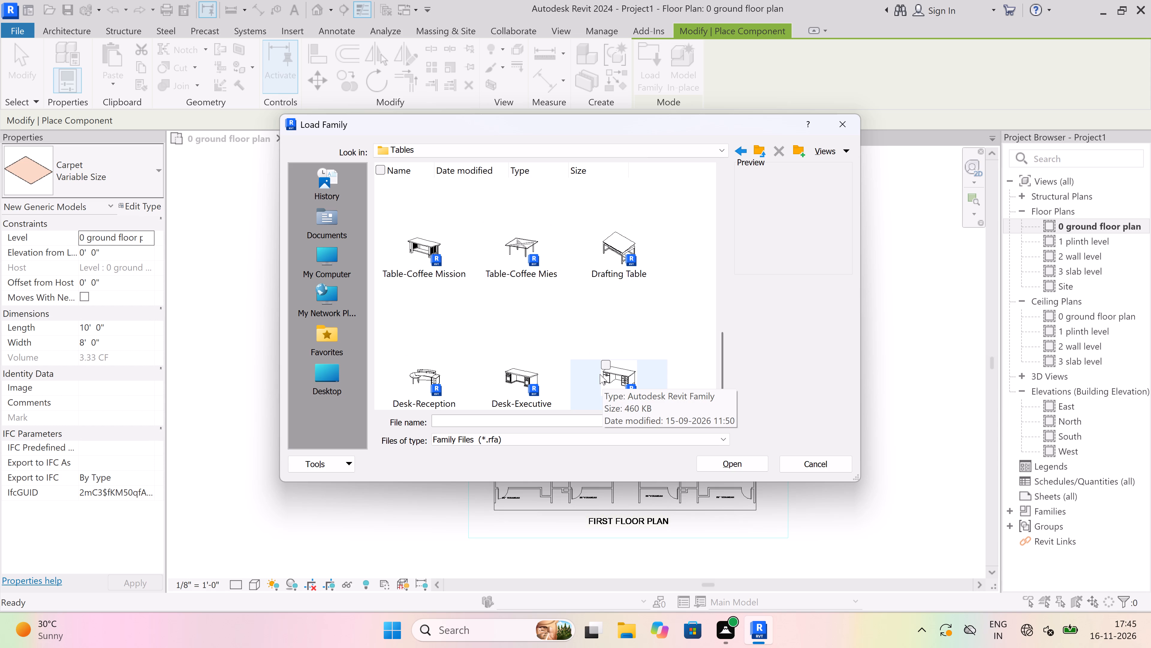
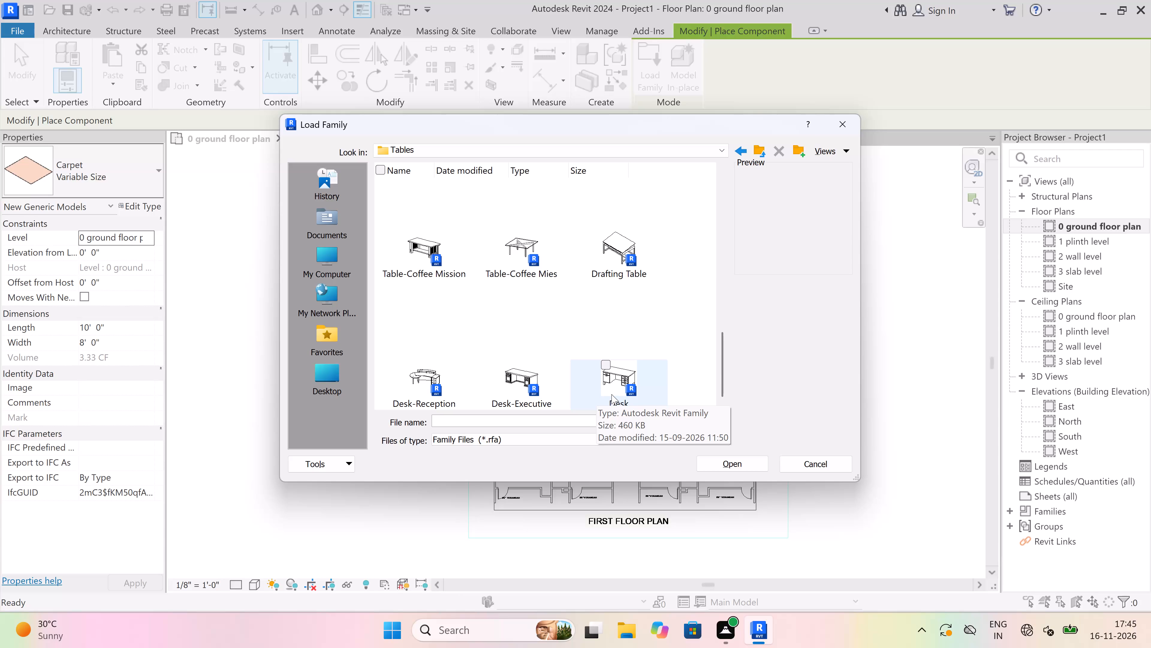
Load the Desk family from the Tables folder, overwriting the existing version, and leave component placement.
left_click(611, 393)
left_click(611, 391)
left_click(611, 388)
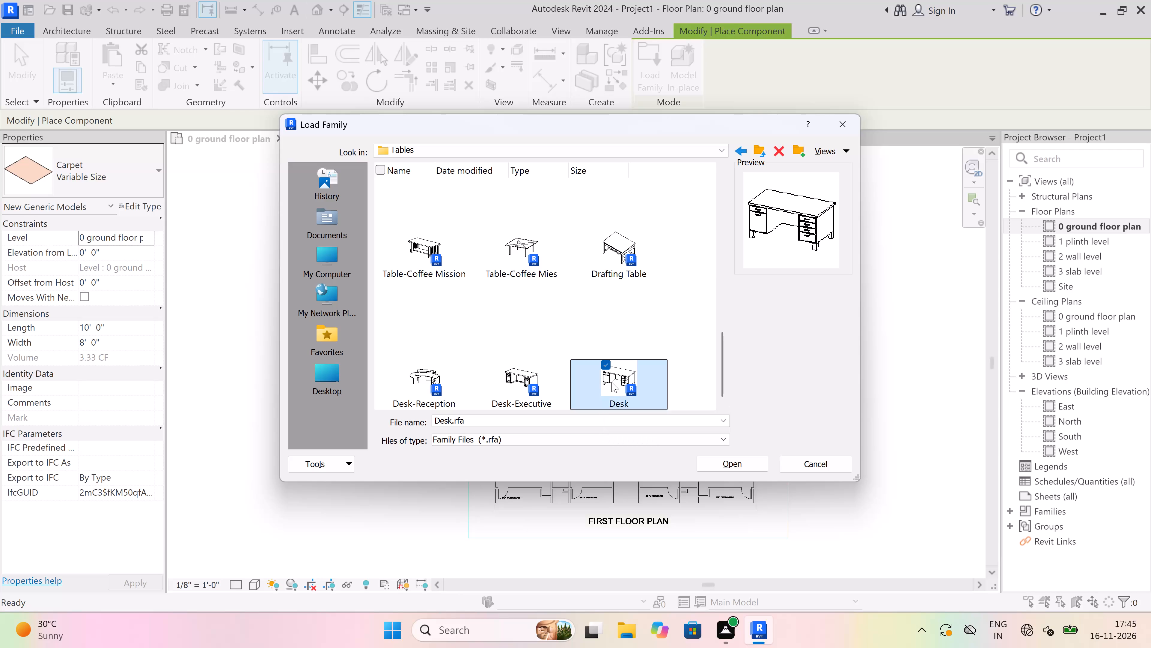
left_click(611, 382)
double_click(611, 379)
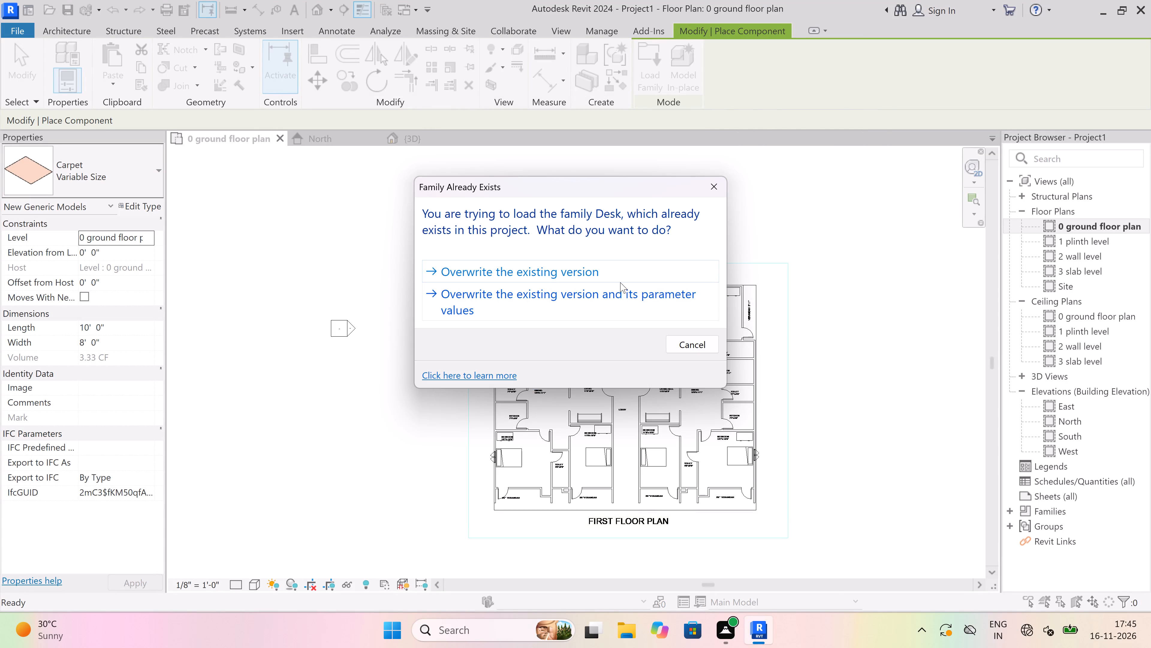
left_click(633, 273)
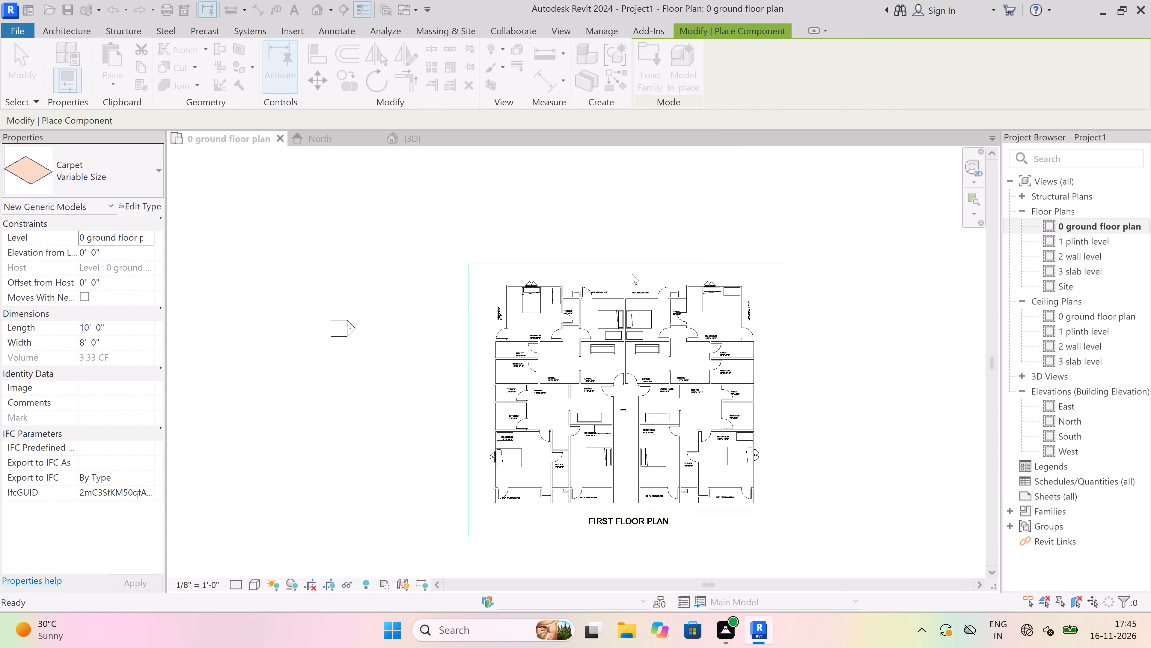
scroll(562, 303, "up", 3)
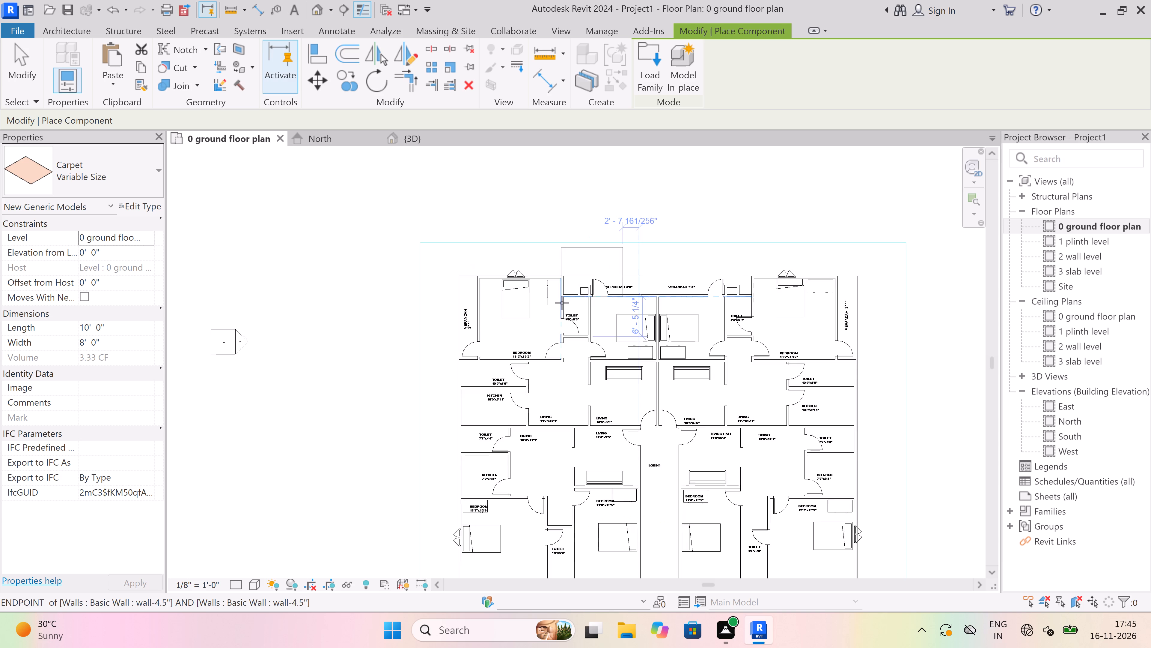
scroll(562, 303, "up", 4)
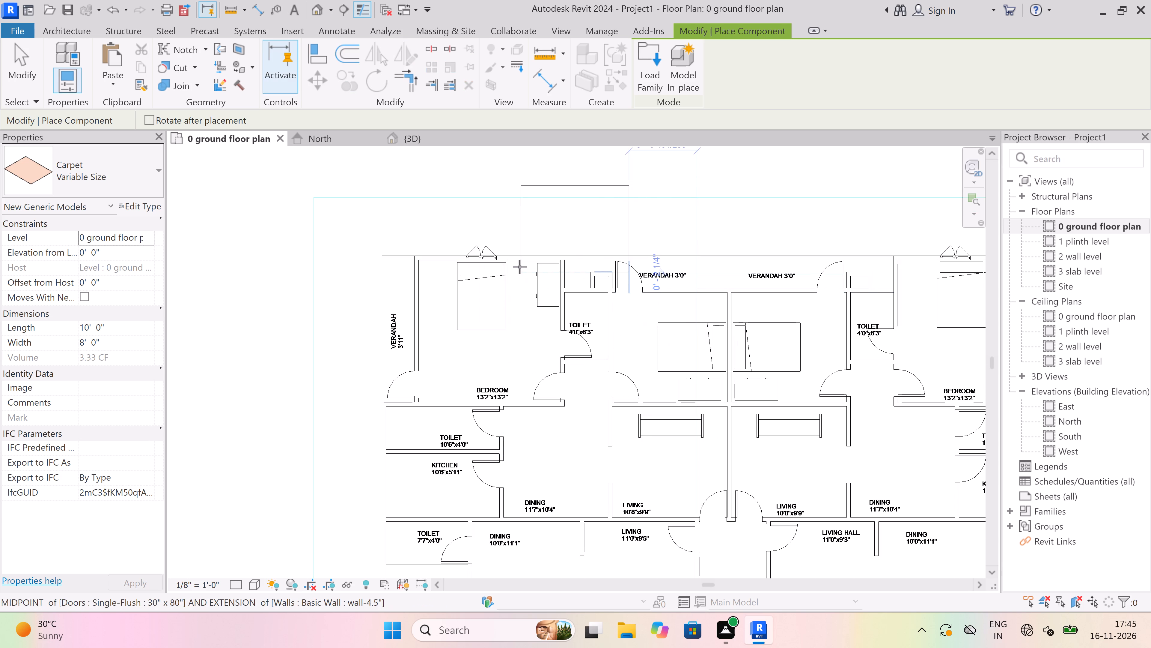
key("Escape")
key("Escape")
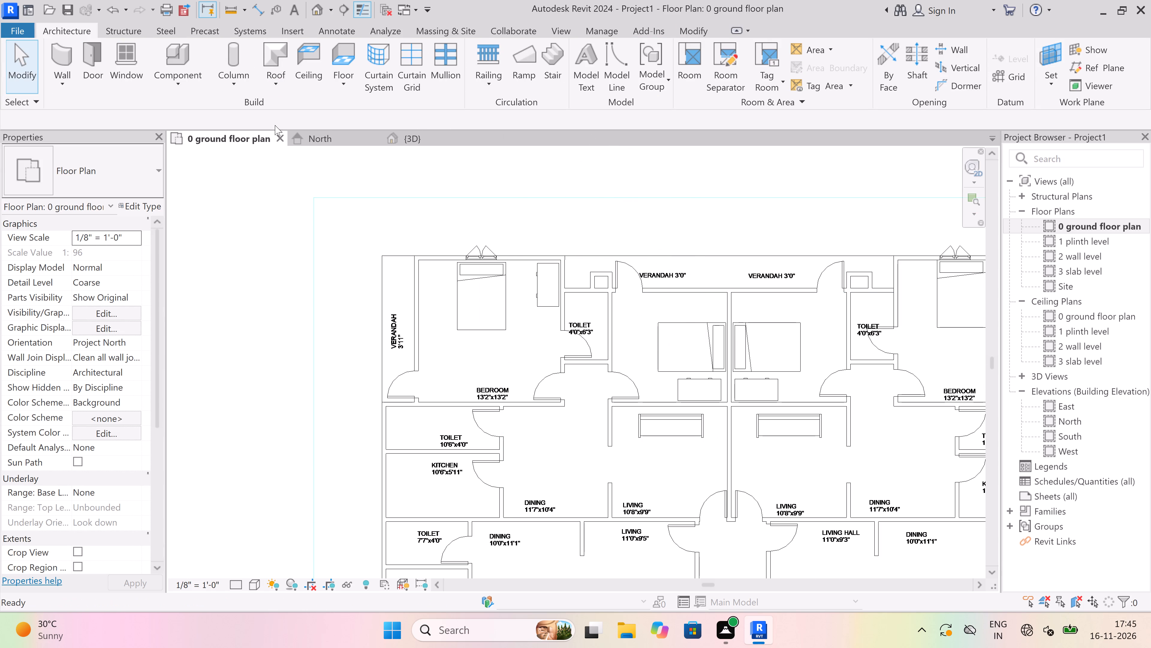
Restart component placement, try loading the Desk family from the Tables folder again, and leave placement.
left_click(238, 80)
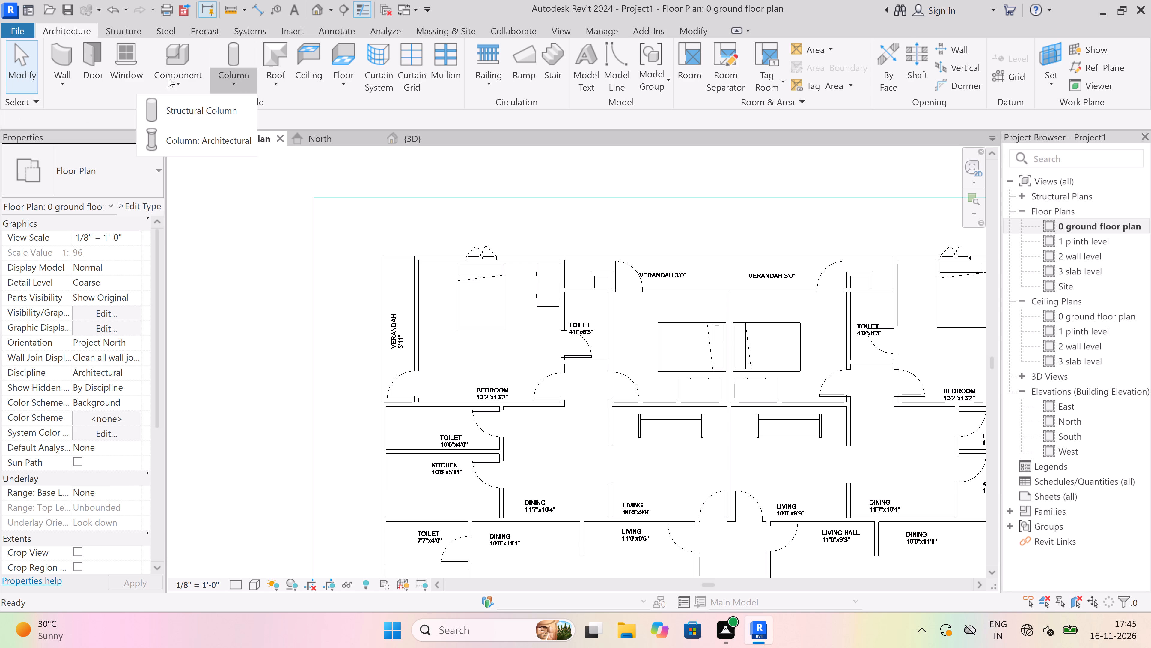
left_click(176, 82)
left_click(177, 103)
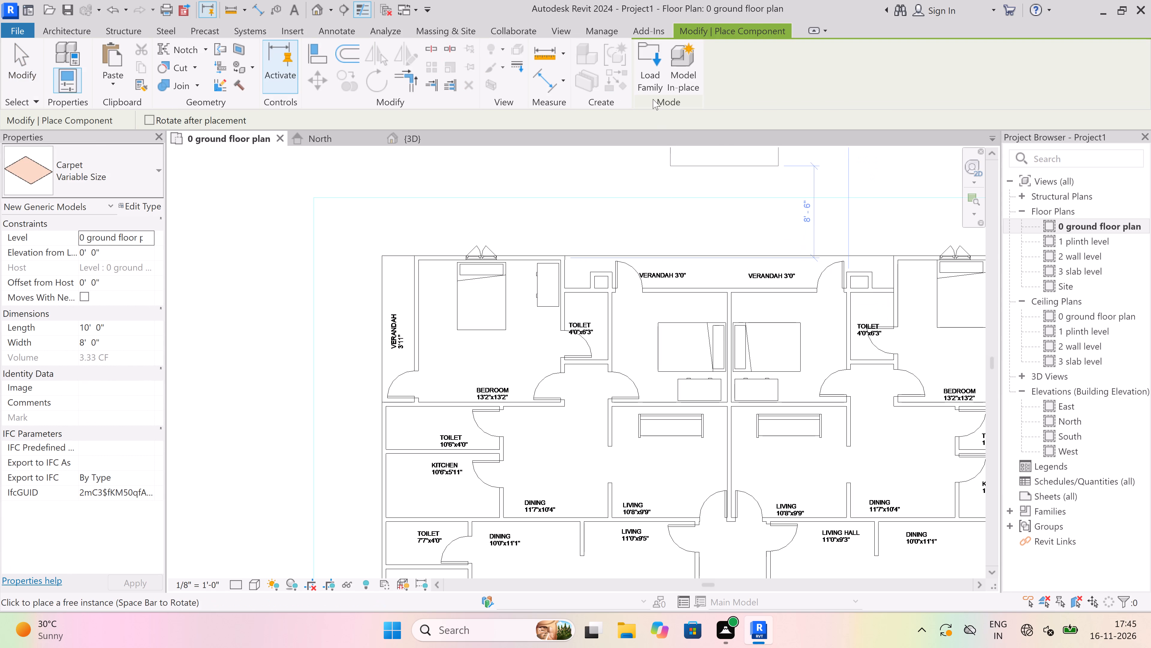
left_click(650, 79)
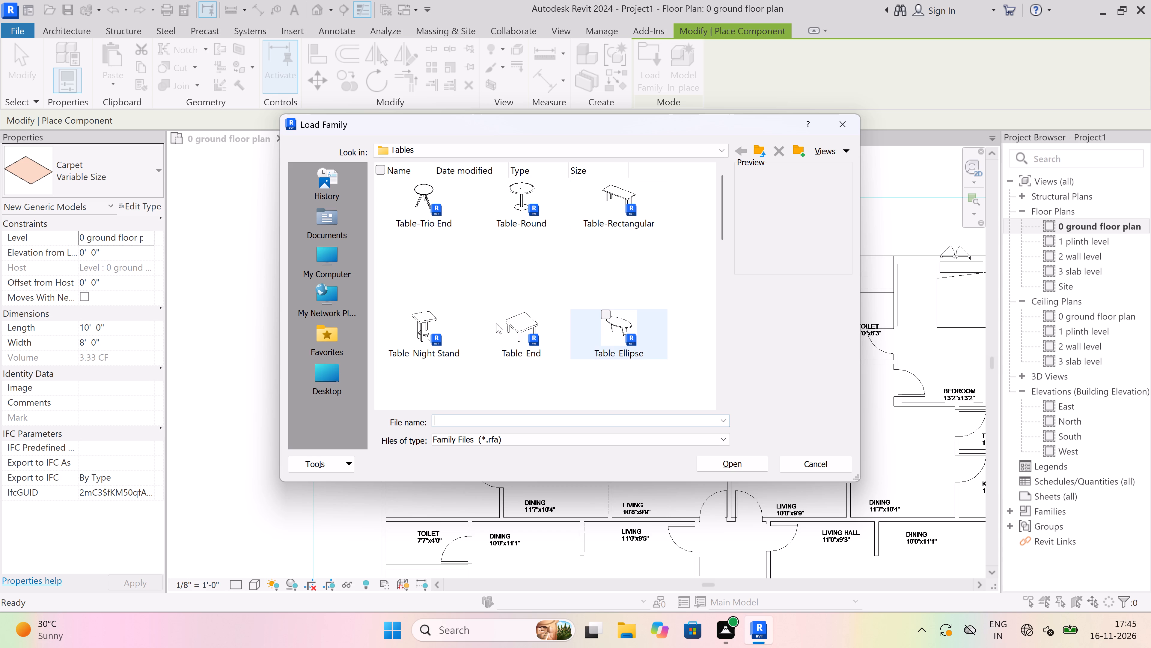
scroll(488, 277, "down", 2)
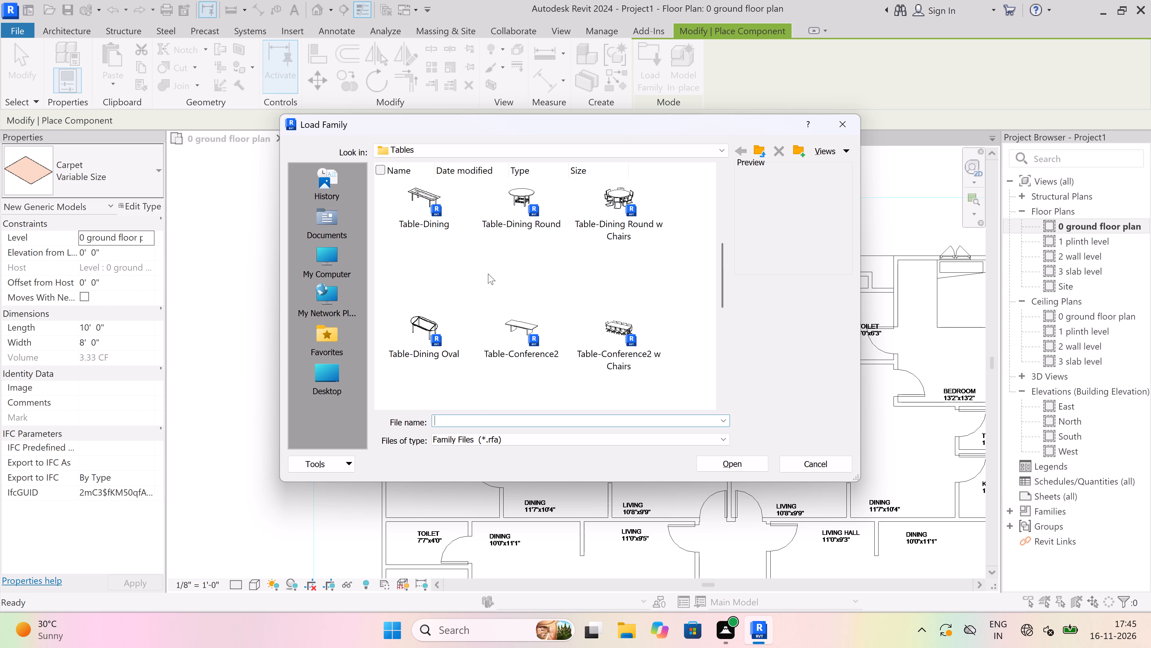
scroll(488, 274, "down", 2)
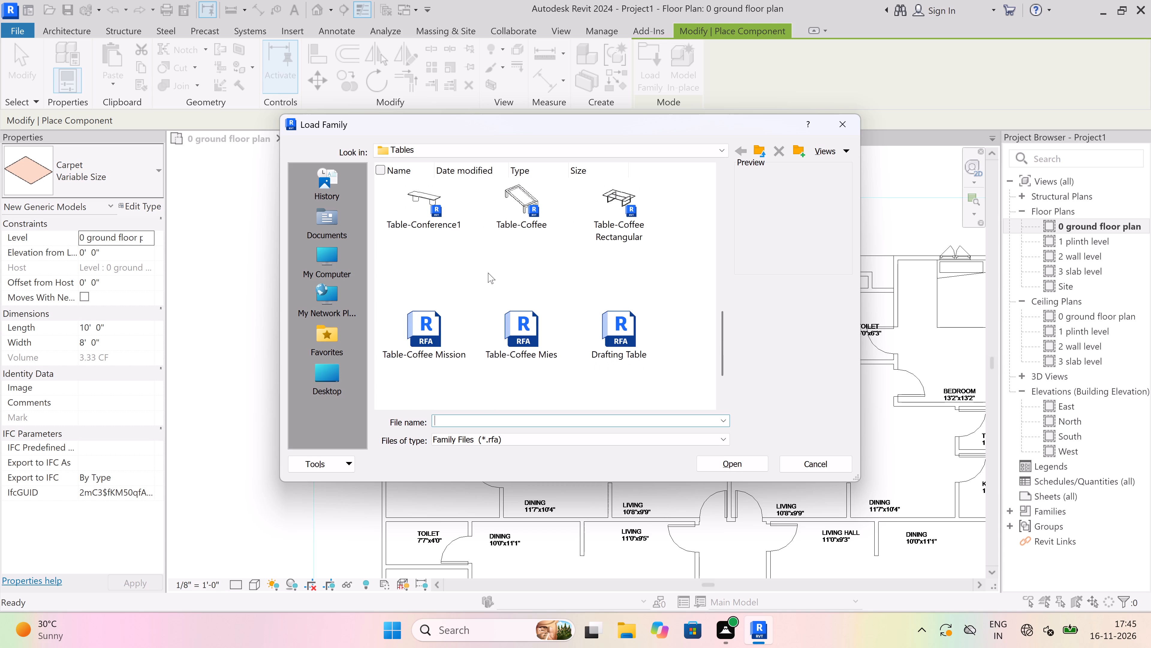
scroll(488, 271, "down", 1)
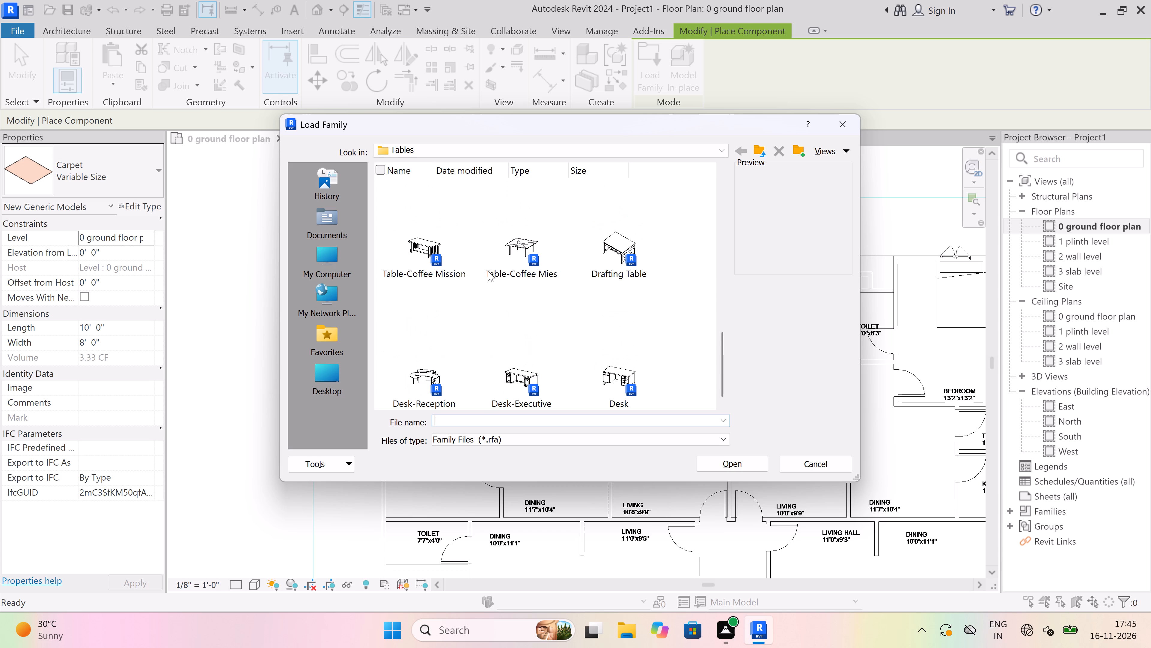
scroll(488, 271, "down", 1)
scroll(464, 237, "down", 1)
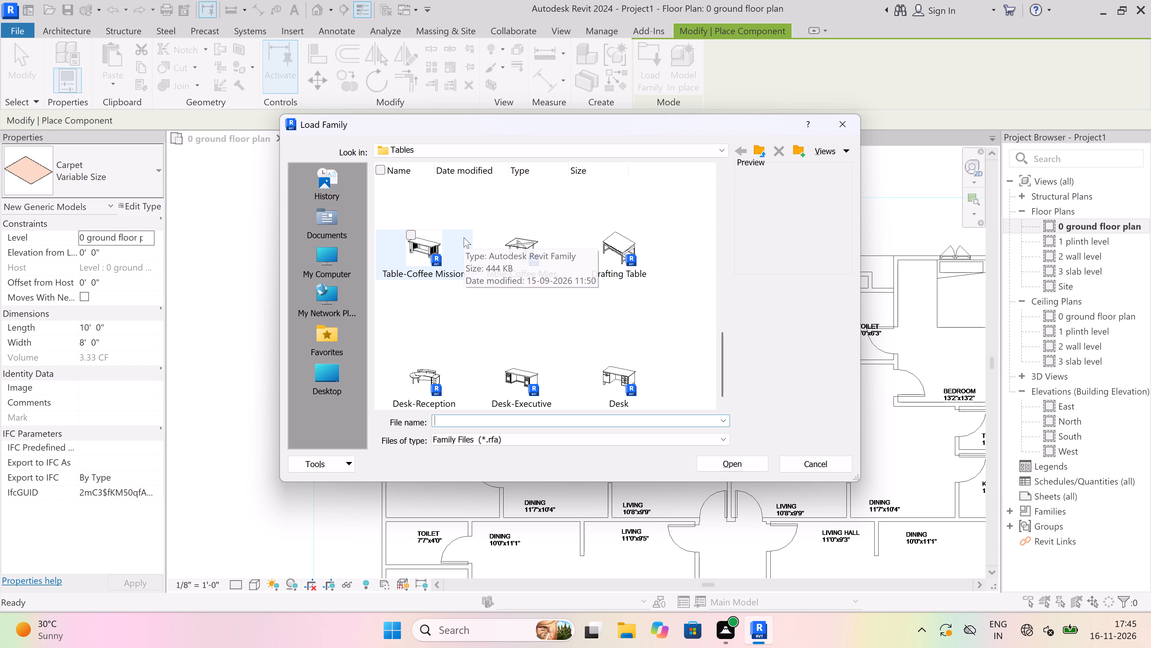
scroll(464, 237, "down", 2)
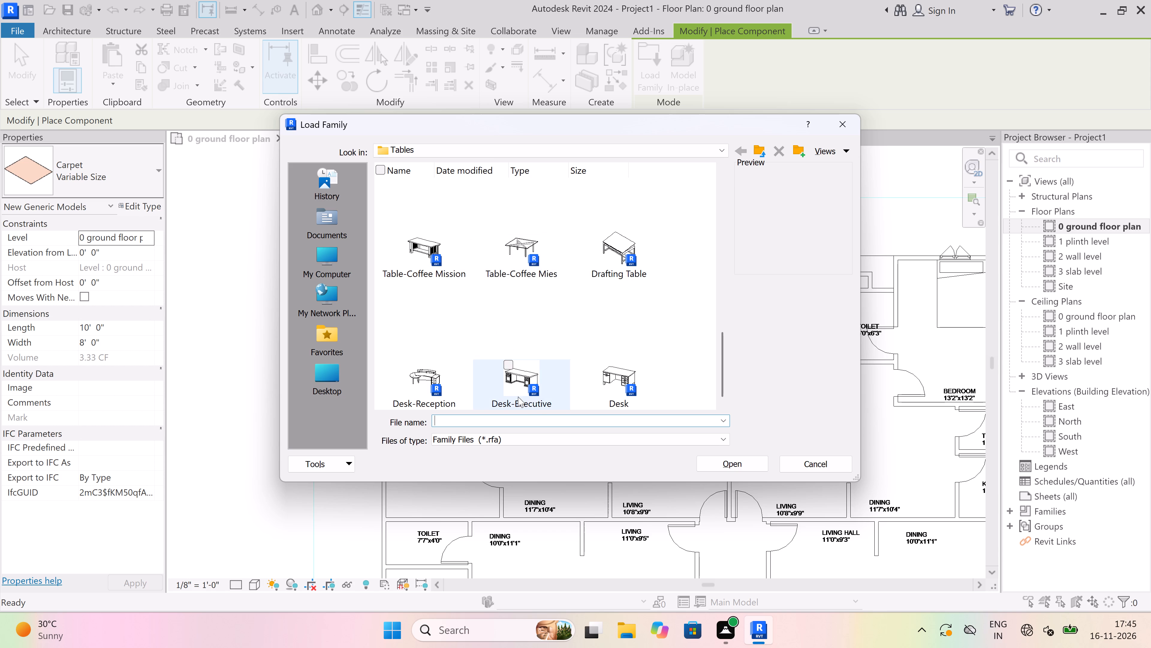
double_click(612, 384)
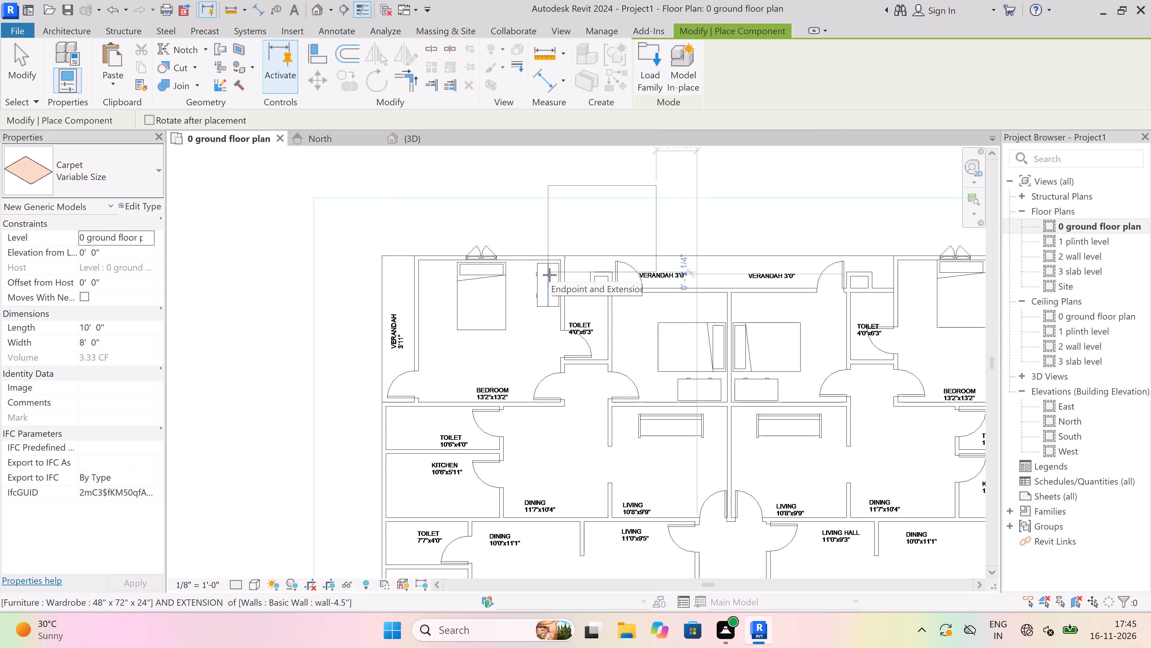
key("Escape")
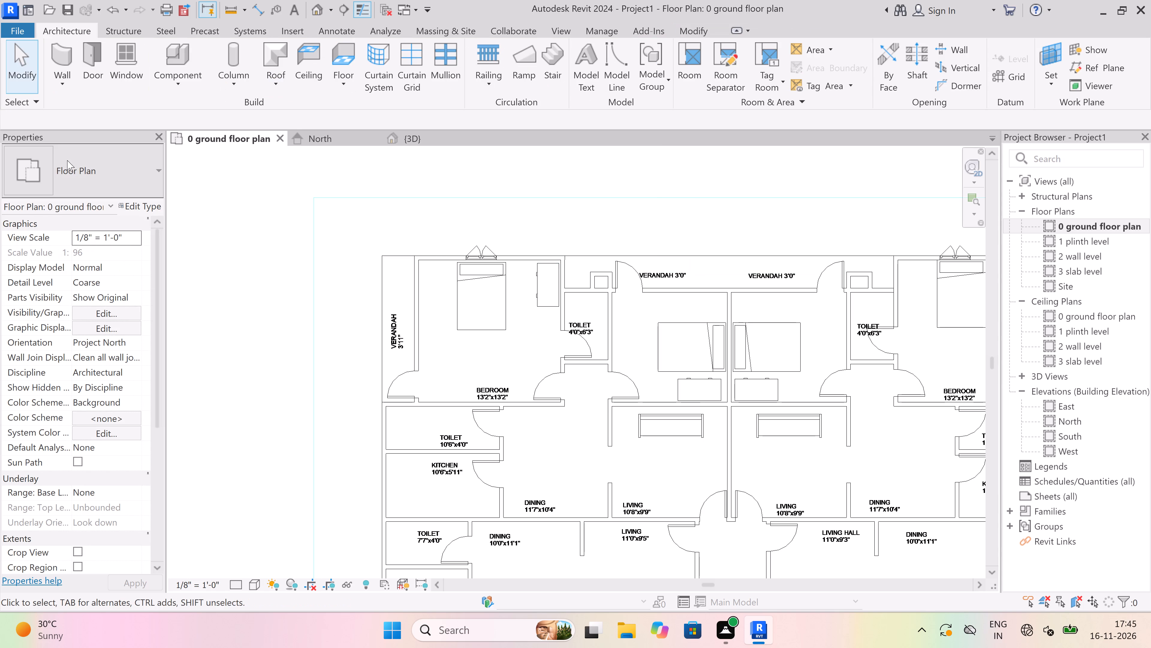
Start placing a component and check the Desk types available for placement.
left_click(187, 84)
left_click(179, 105)
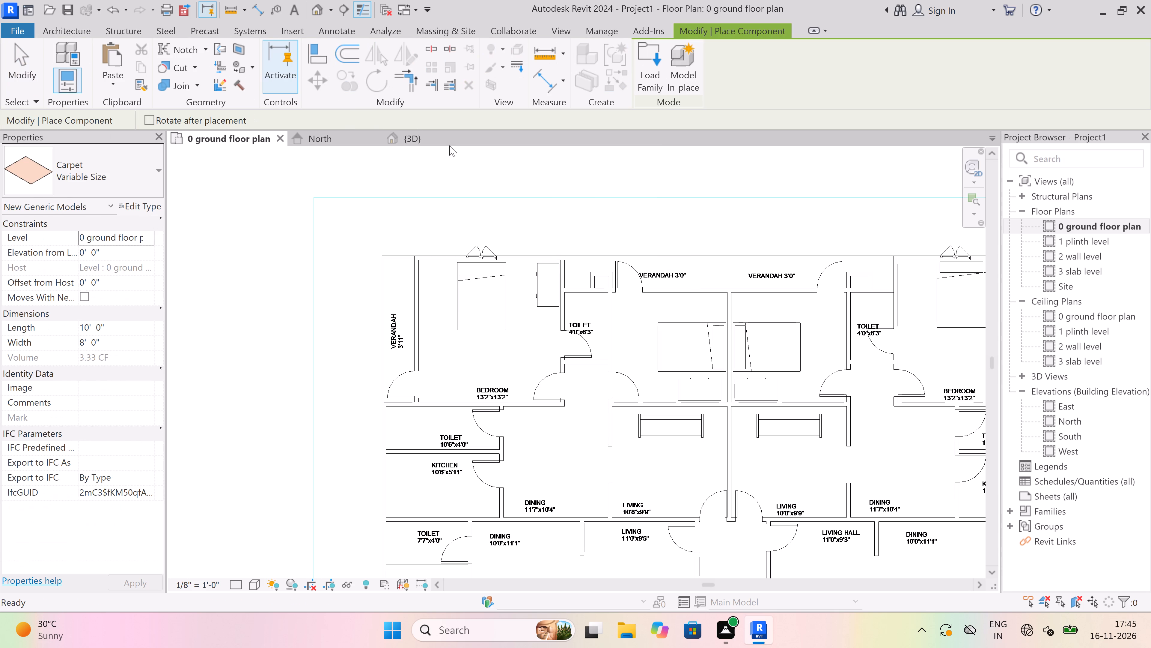
left_click(116, 173)
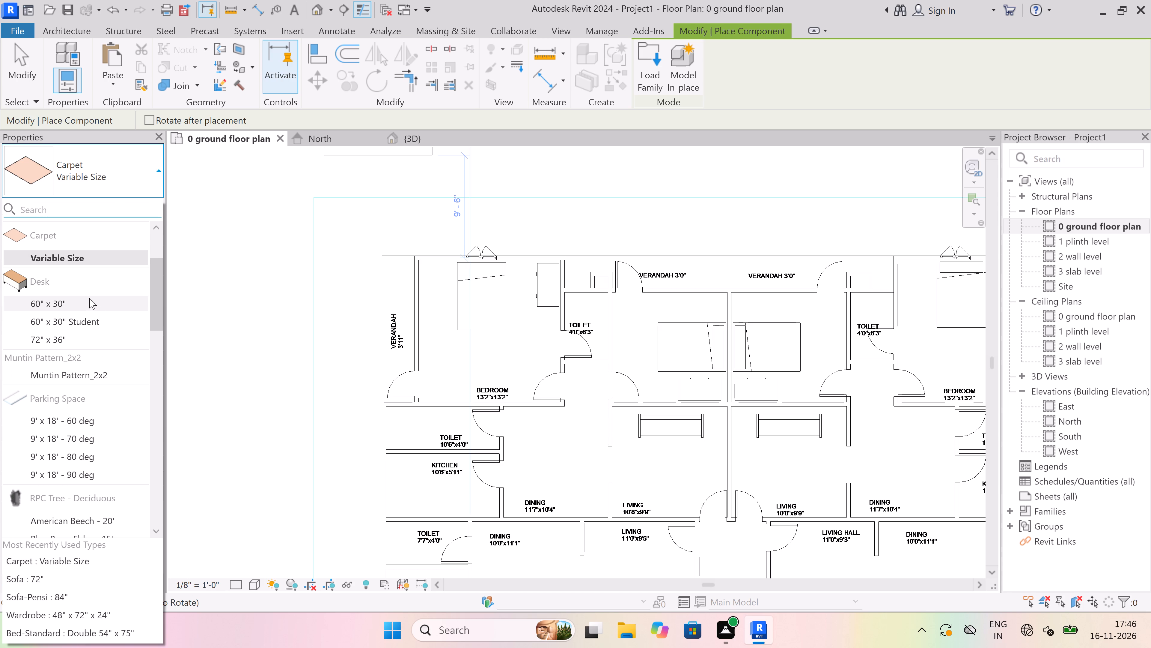
left_click(85, 280)
key("Escape")
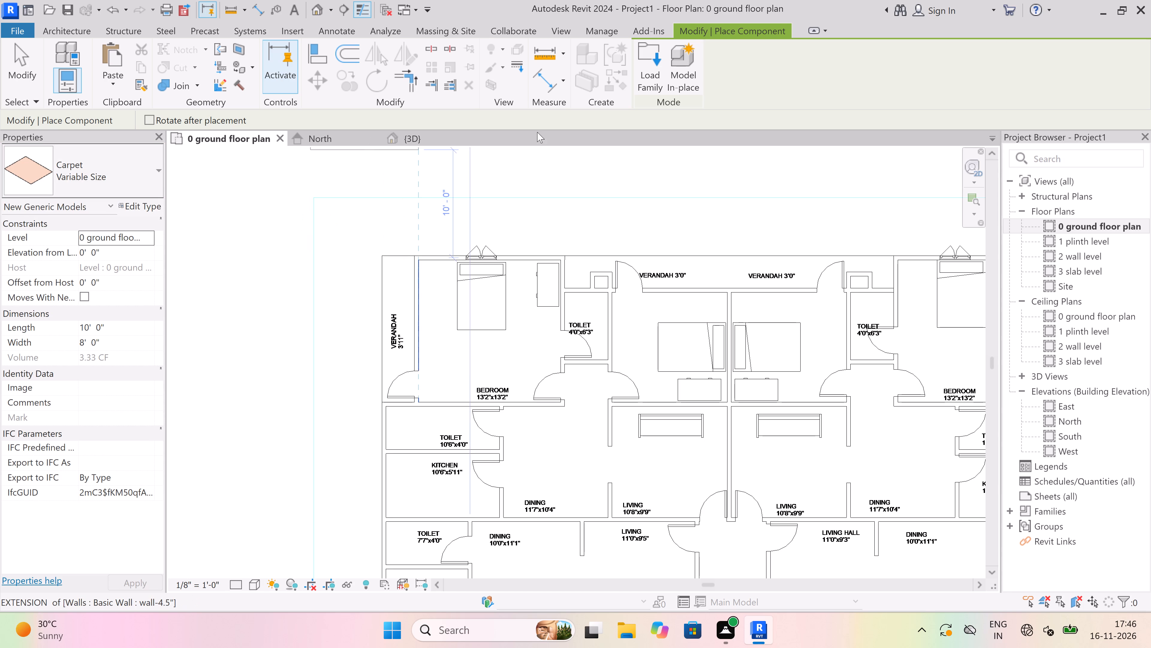
Load the Wastebasket1 family from the Furniture library folder and leave placement without placing an instance.
left_click(650, 64)
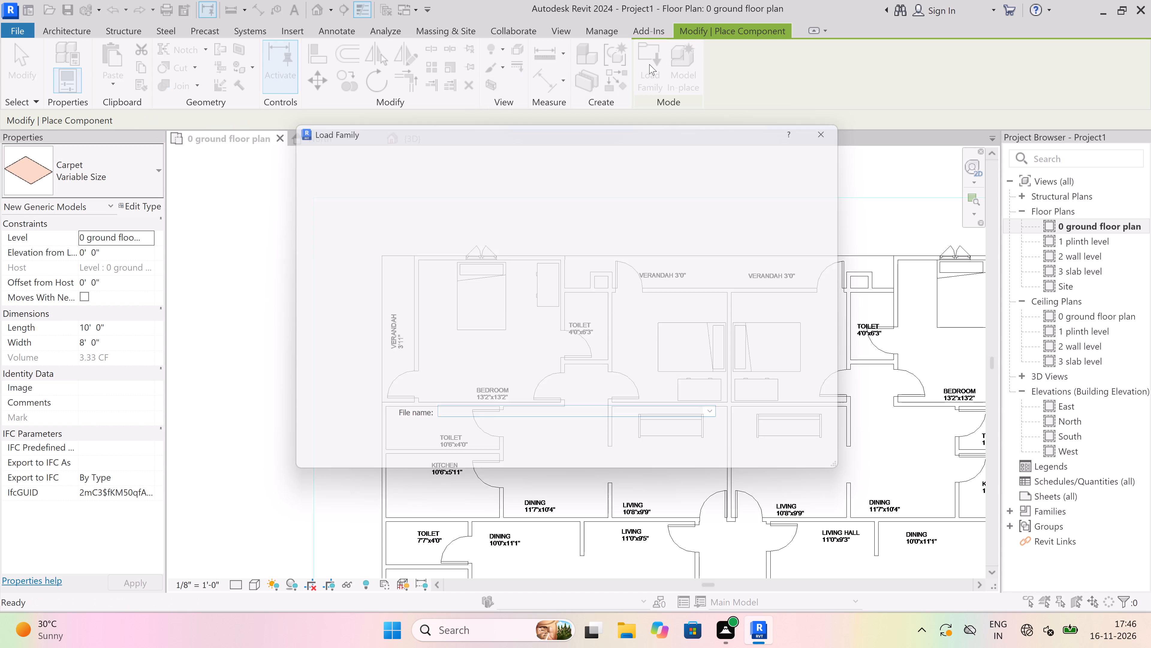
scroll(581, 331, "up", 3)
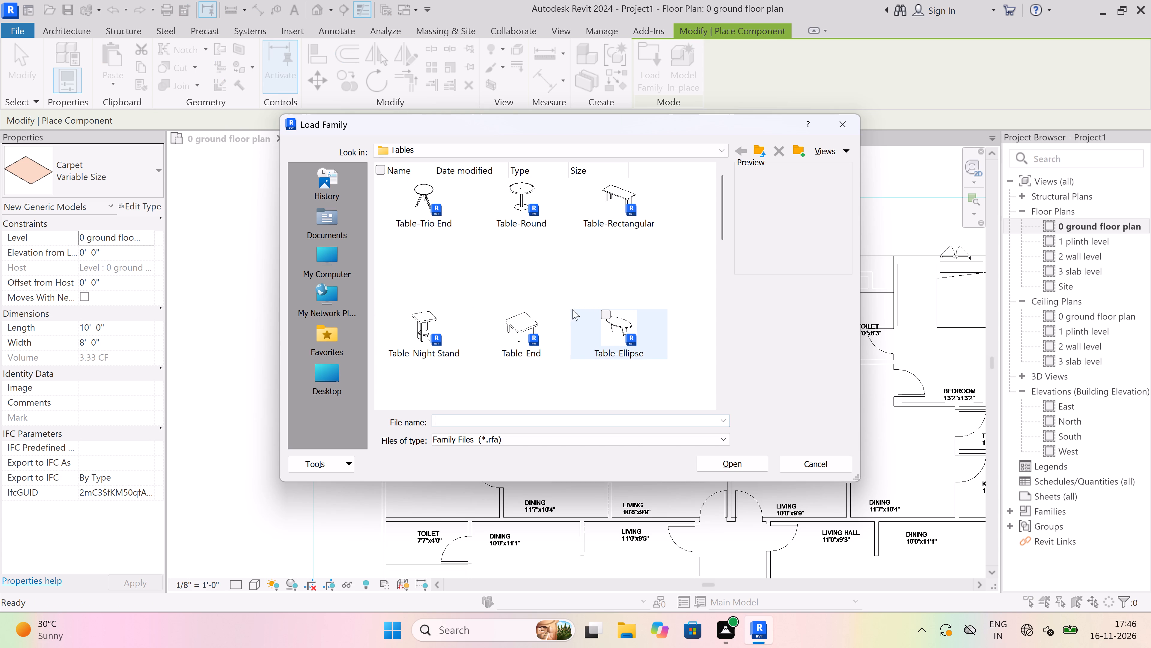
left_click(759, 145)
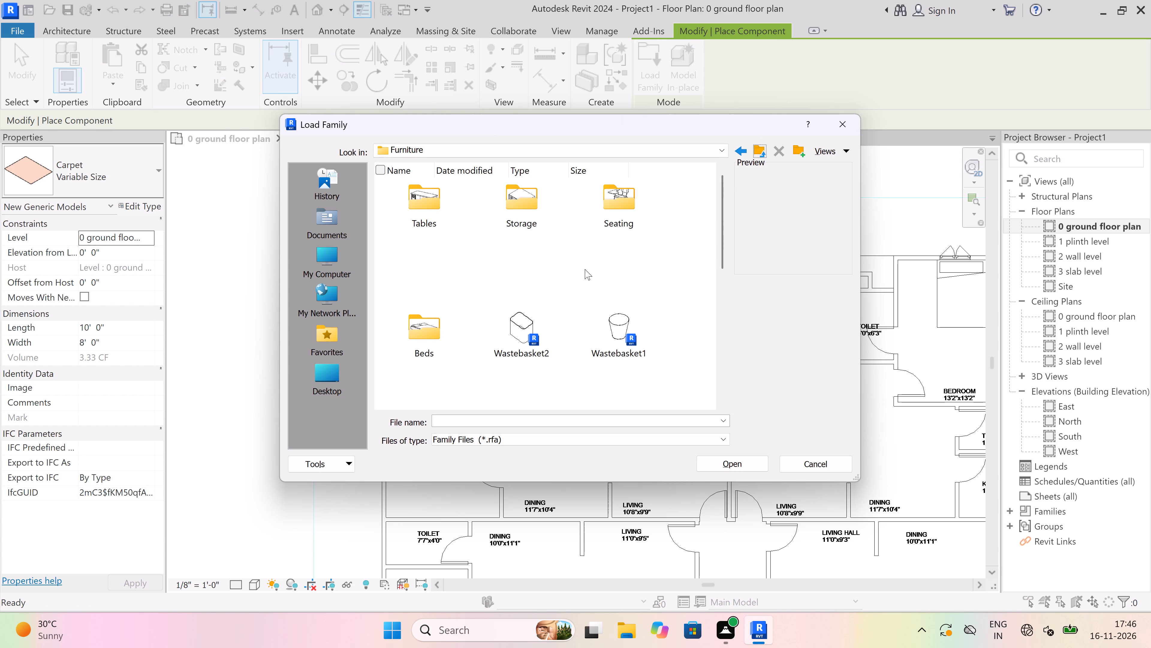
scroll(585, 269, "up", 1)
scroll(585, 269, "down", 1)
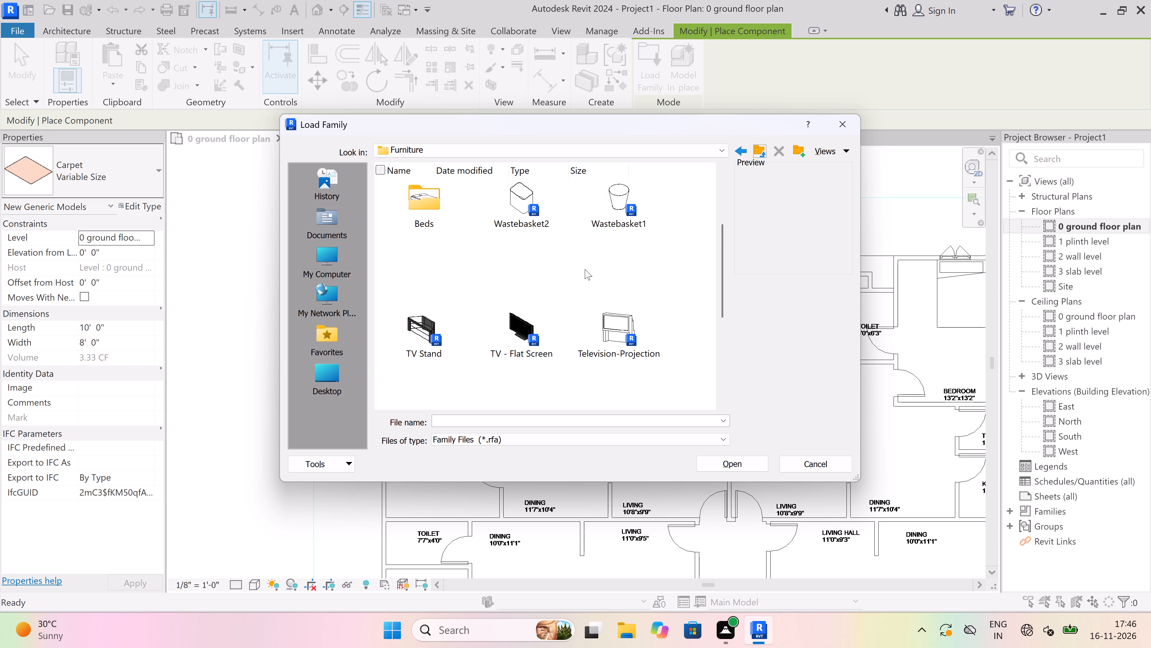
scroll(585, 268, "down", 1)
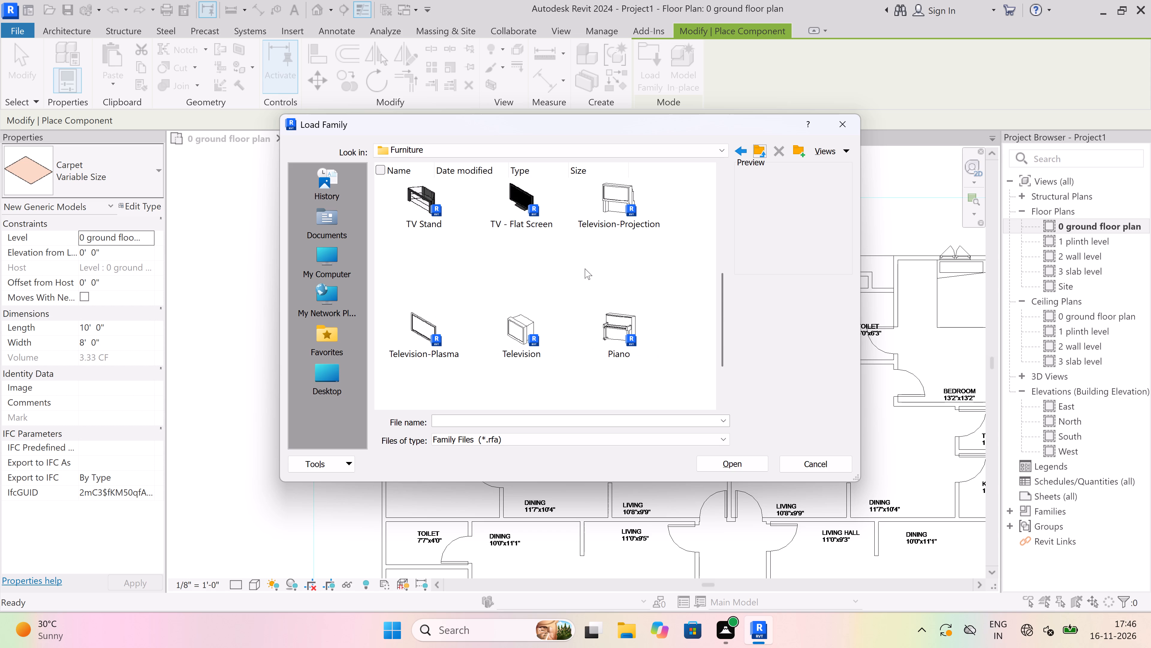
scroll(585, 268, "down", 2)
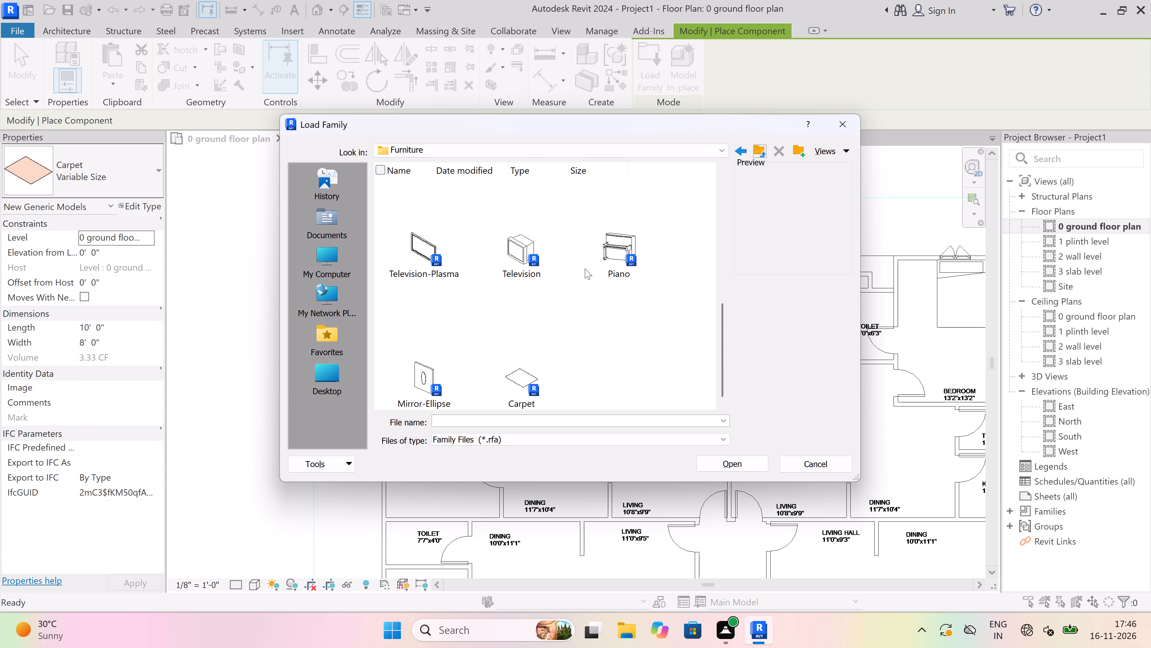
scroll(585, 268, "down", 1)
scroll(585, 268, "up", 1)
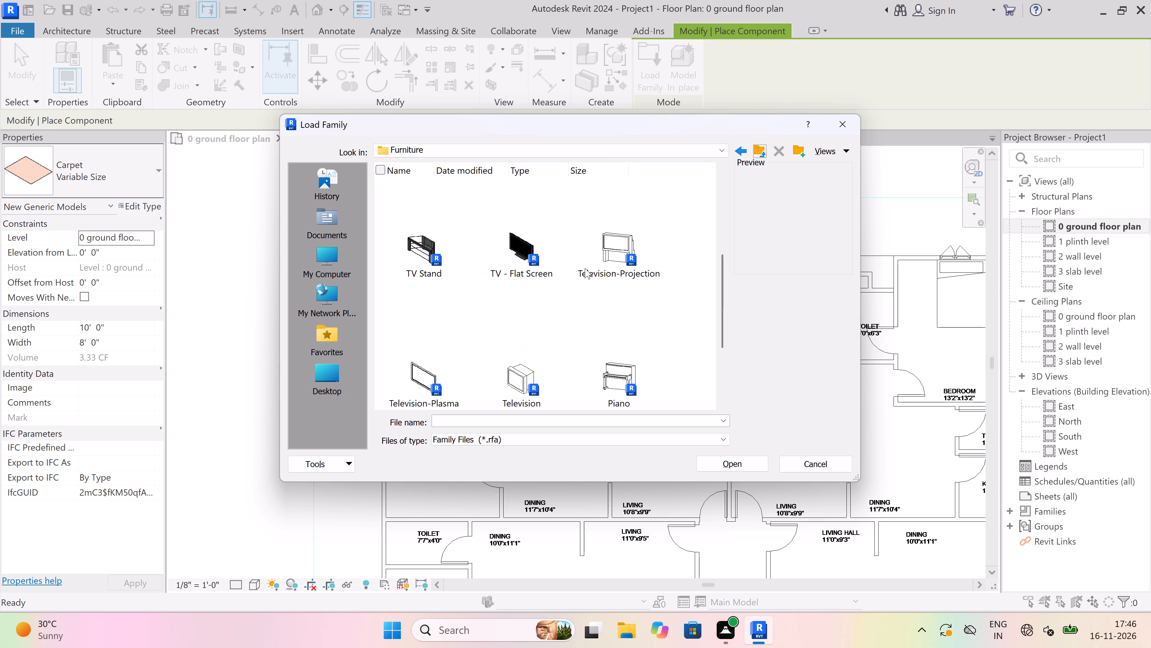
scroll(585, 268, "up", 3)
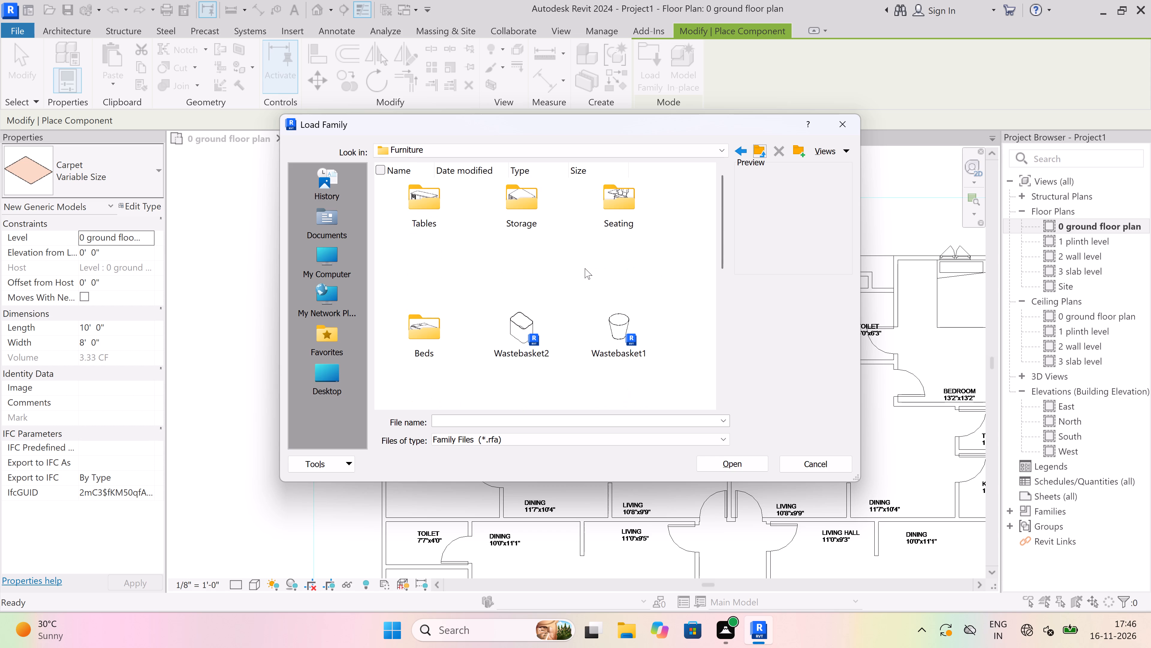
scroll(585, 268, "up", 2)
scroll(585, 268, "down", 1)
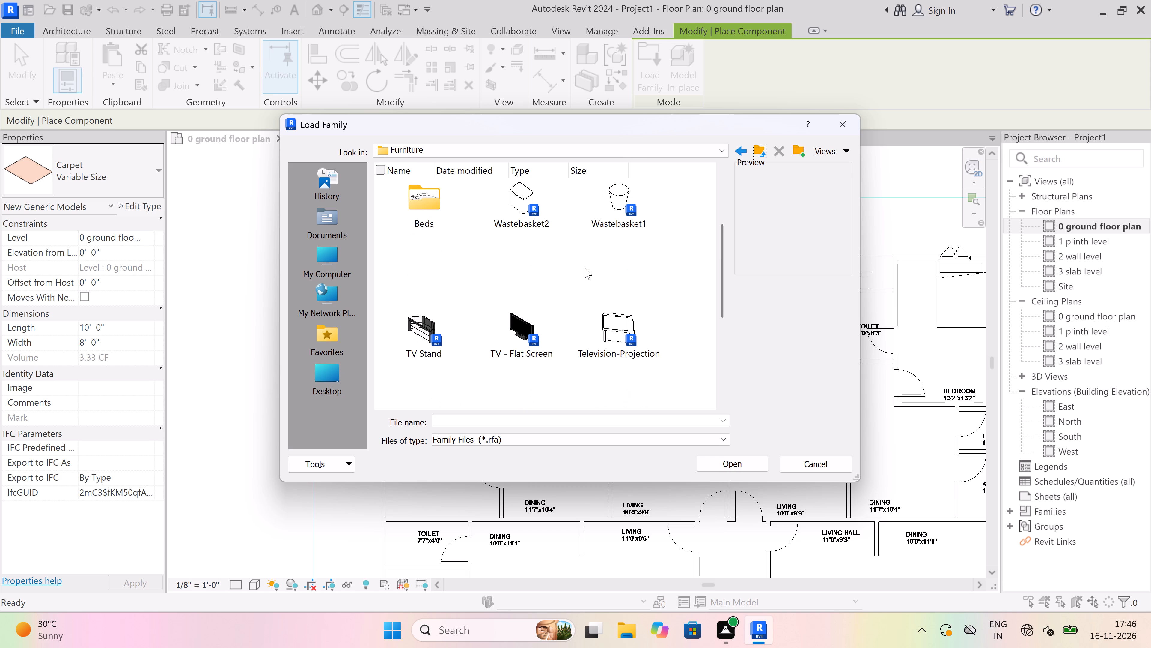
scroll(585, 268, "up", 3)
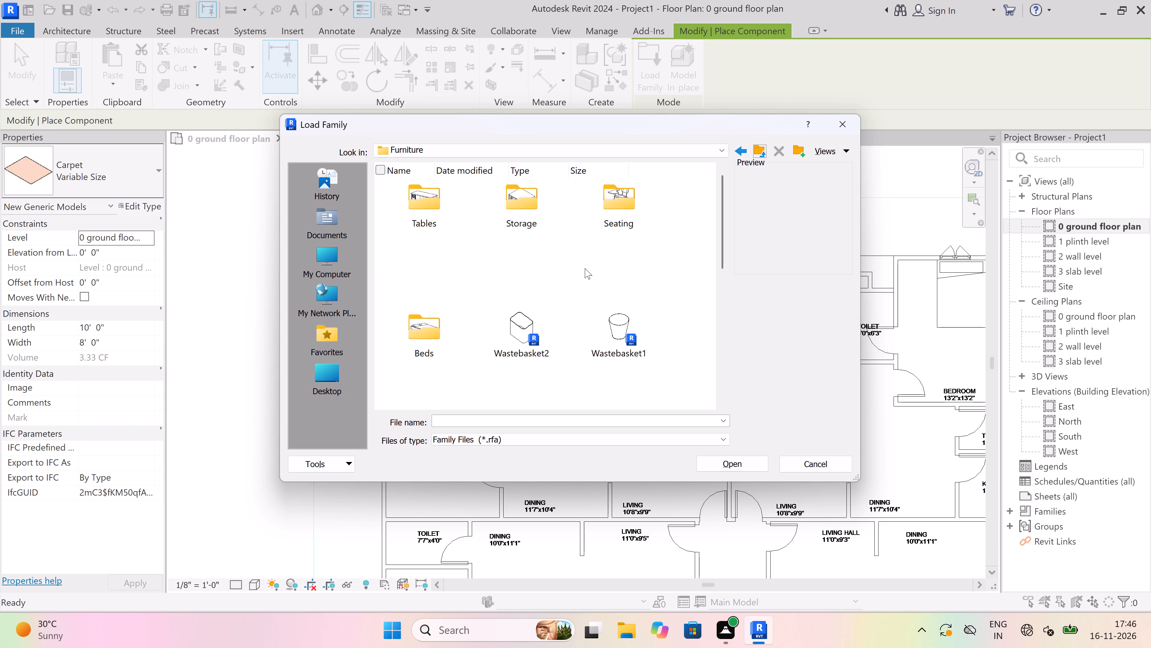
double_click(623, 324)
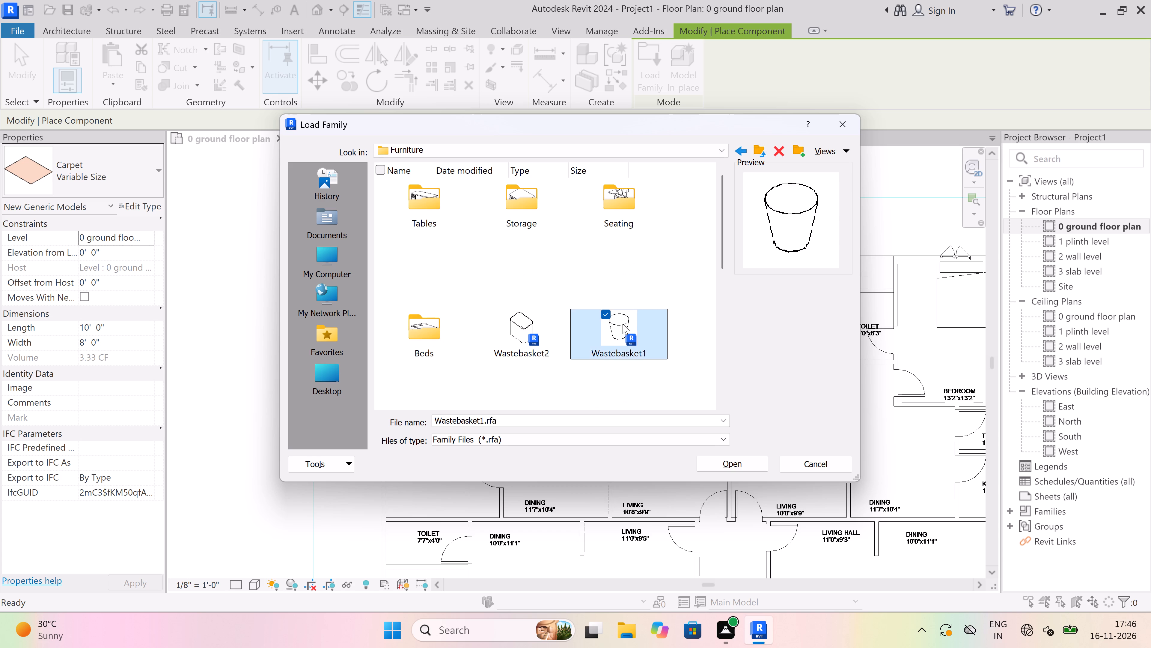
left_click(620, 322)
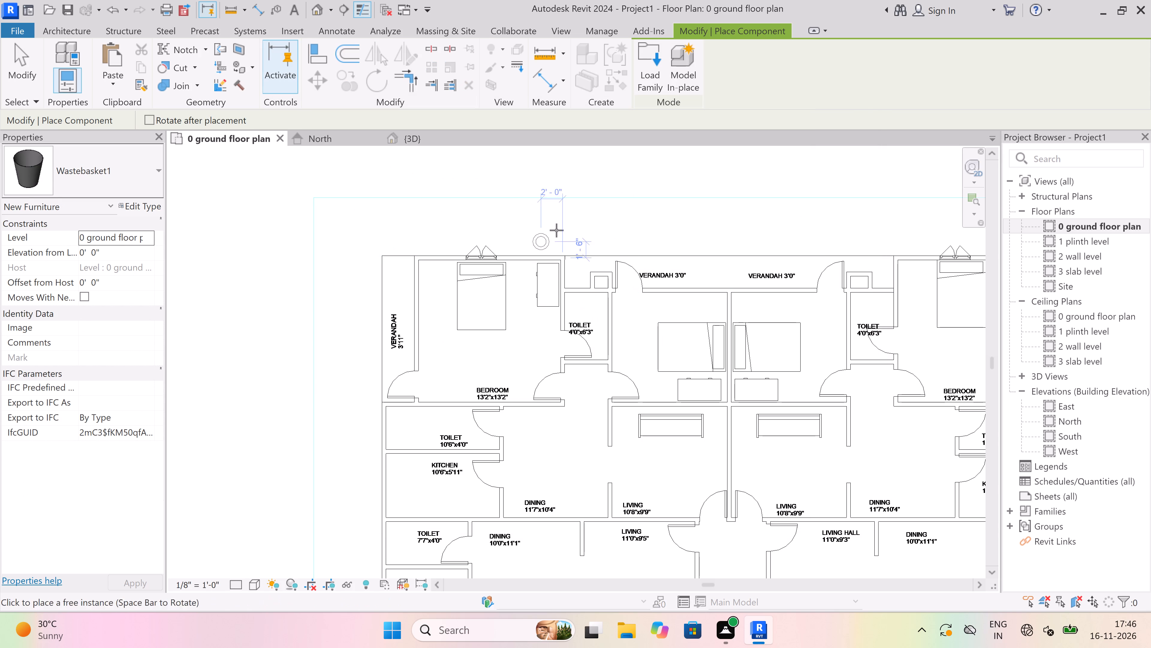
key("Escape")
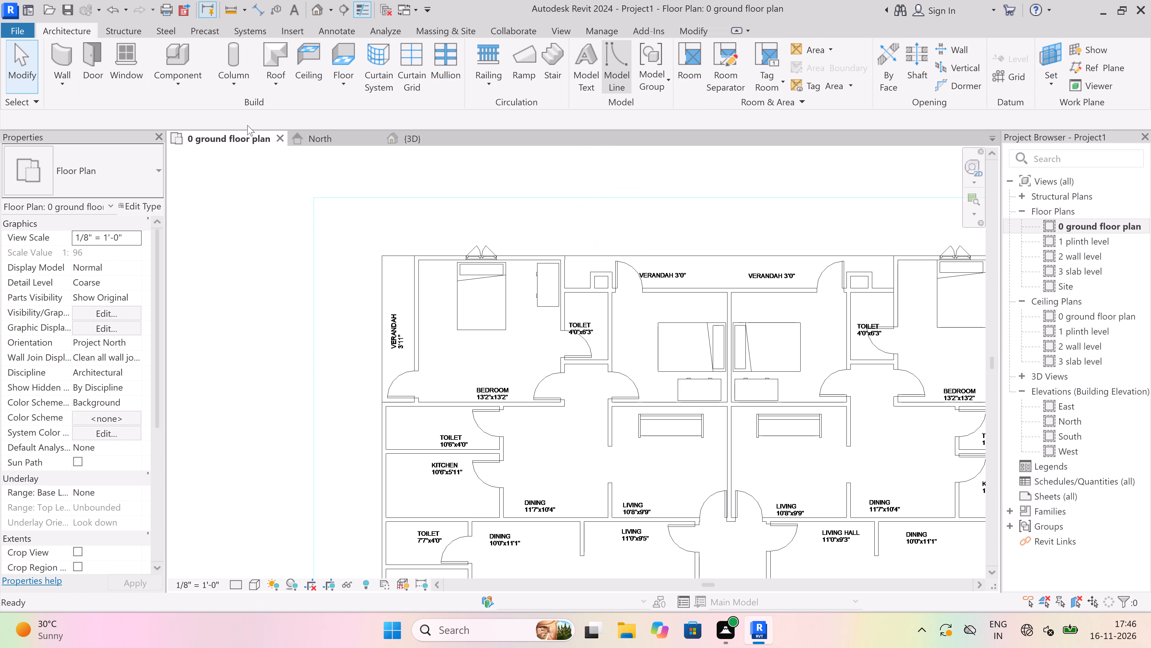
Start placing a component, open family loading and examine the seating families in the Furniture library's Seating folder.
left_click(184, 86)
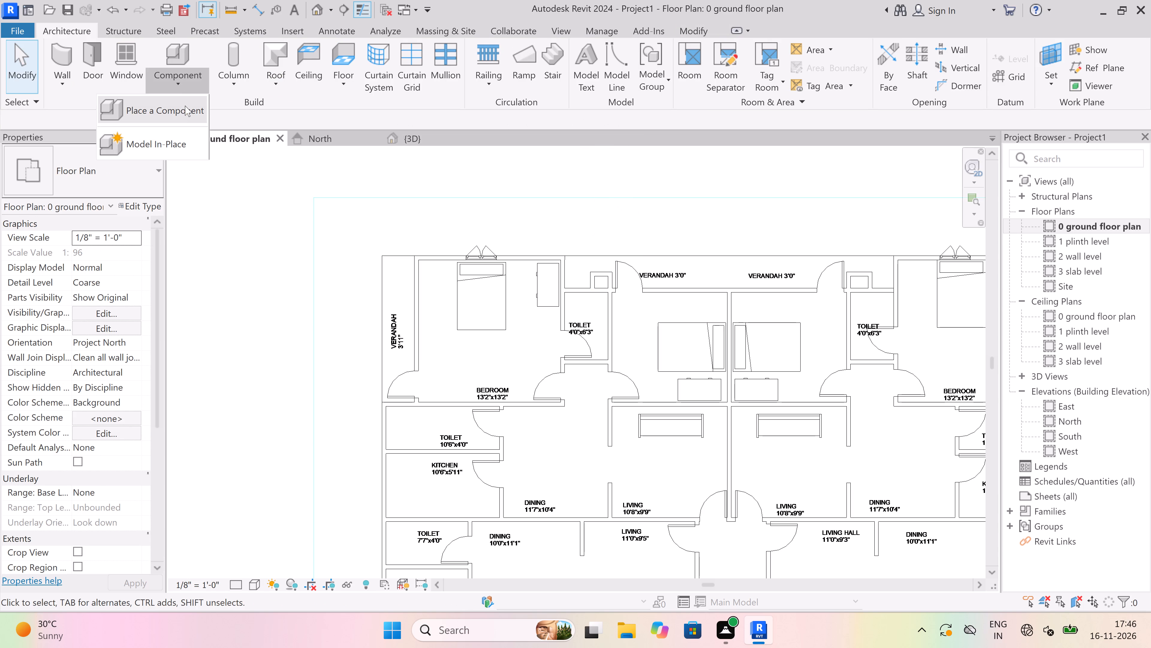
left_click(185, 106)
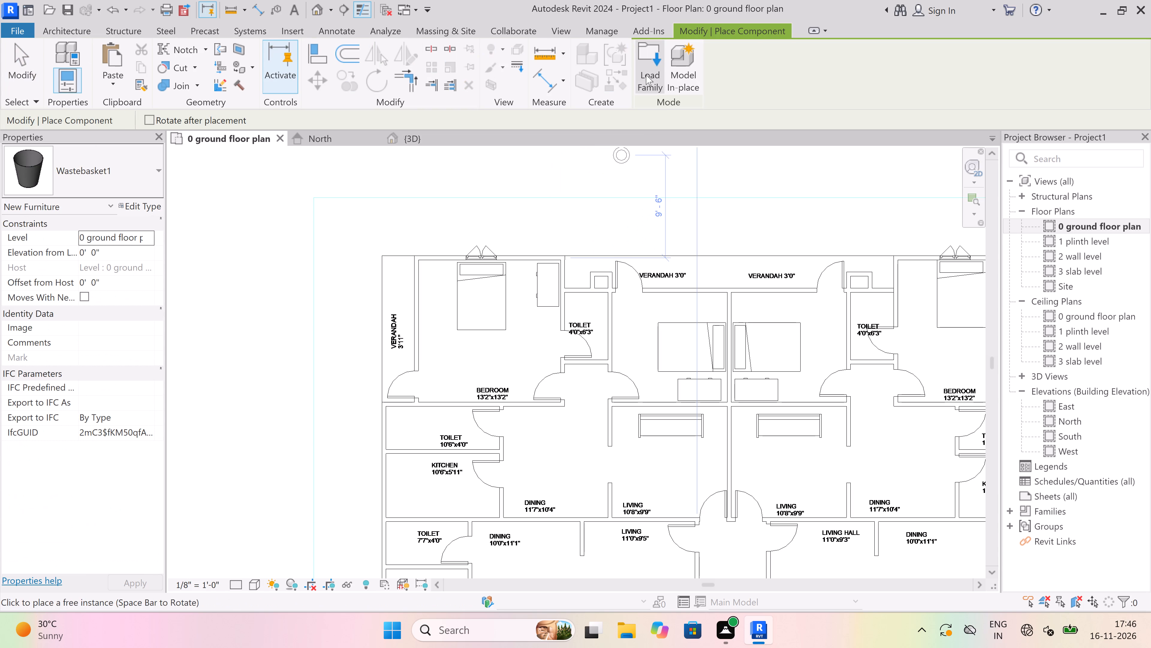
left_click(646, 75)
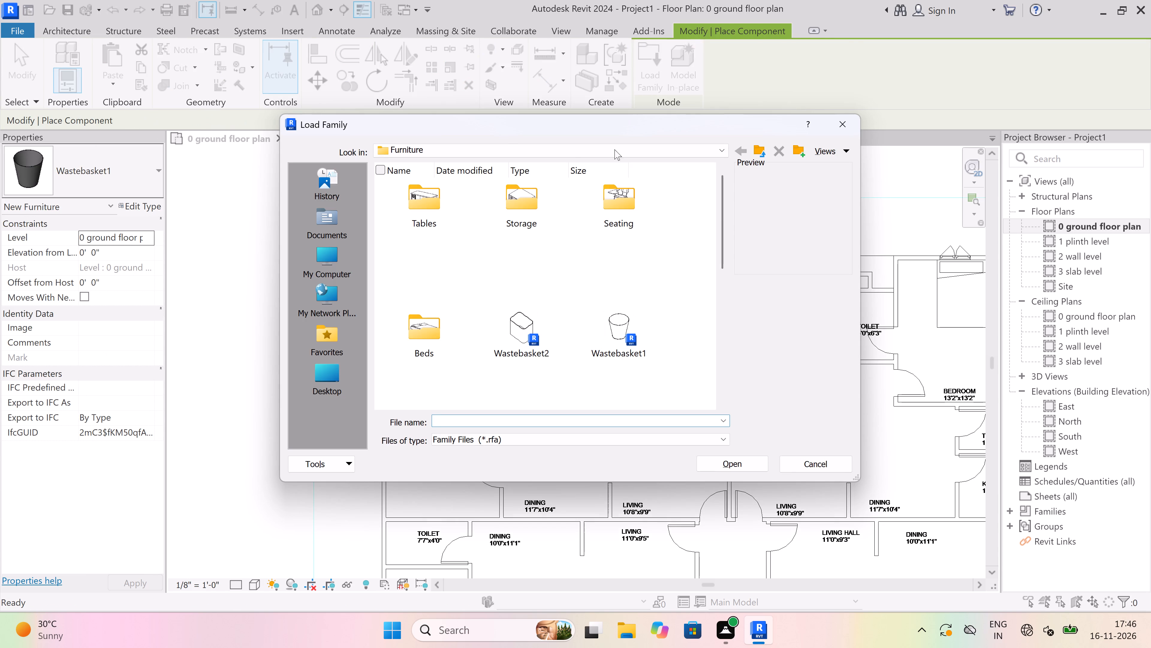
scroll(507, 347, "up", 2)
scroll(489, 260, "down", 1)
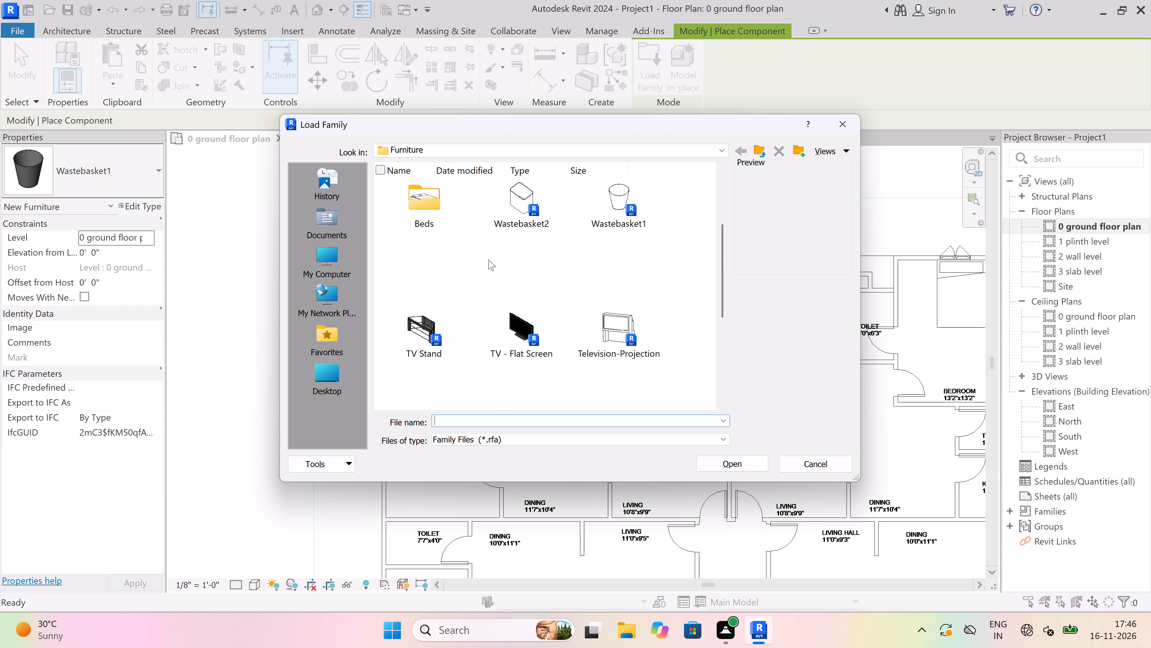
scroll(411, 275, "up", 1)
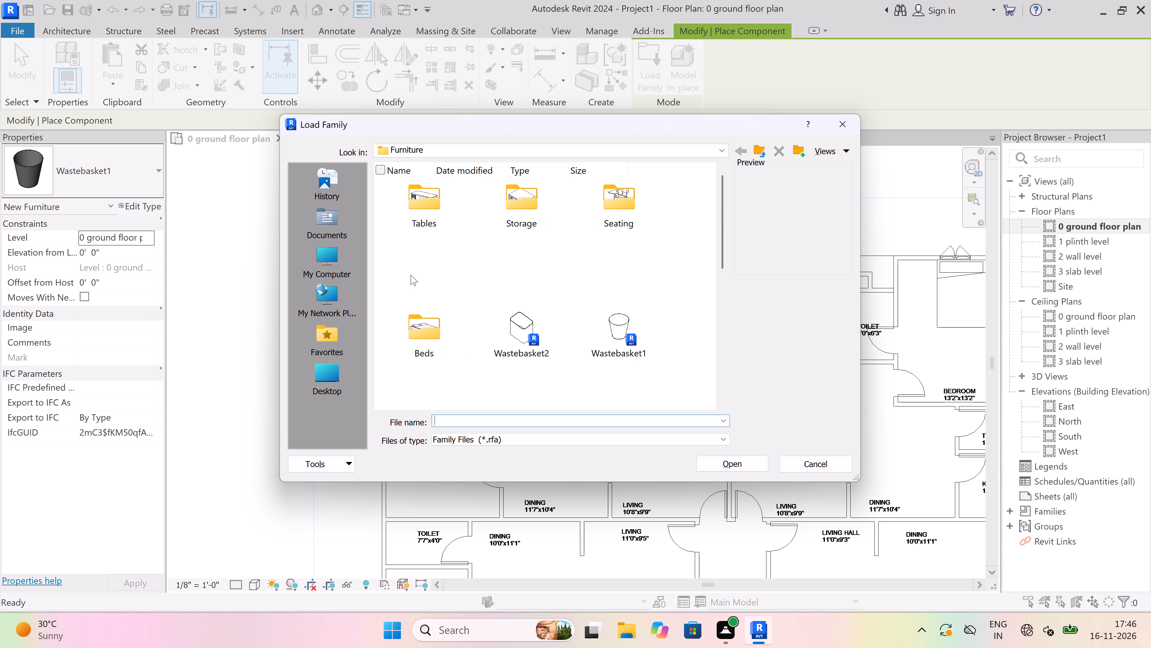
scroll(411, 275, "up", 1)
left_click(634, 219)
double_click(632, 218)
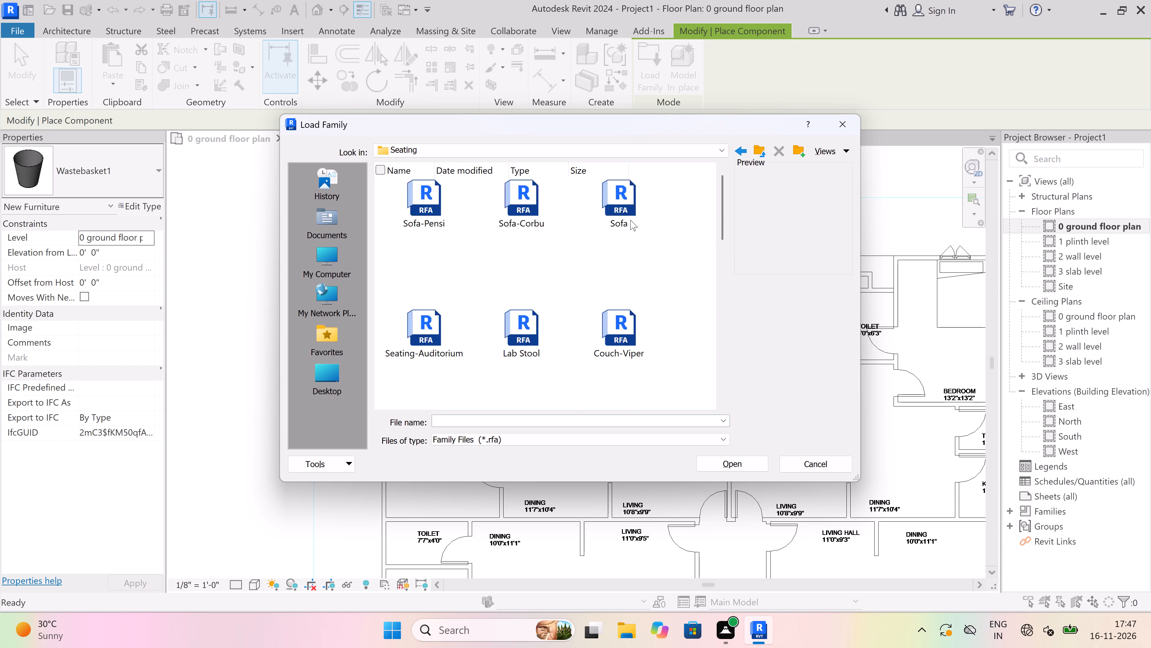
scroll(620, 257, "down", 1)
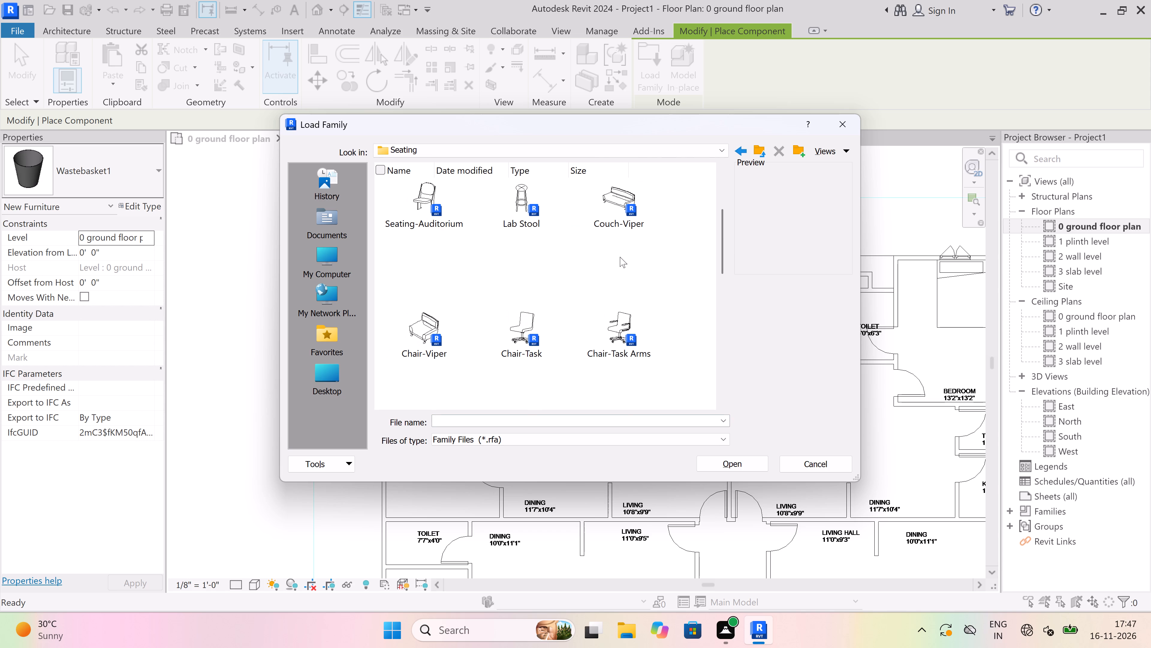
scroll(620, 257, "down", 2)
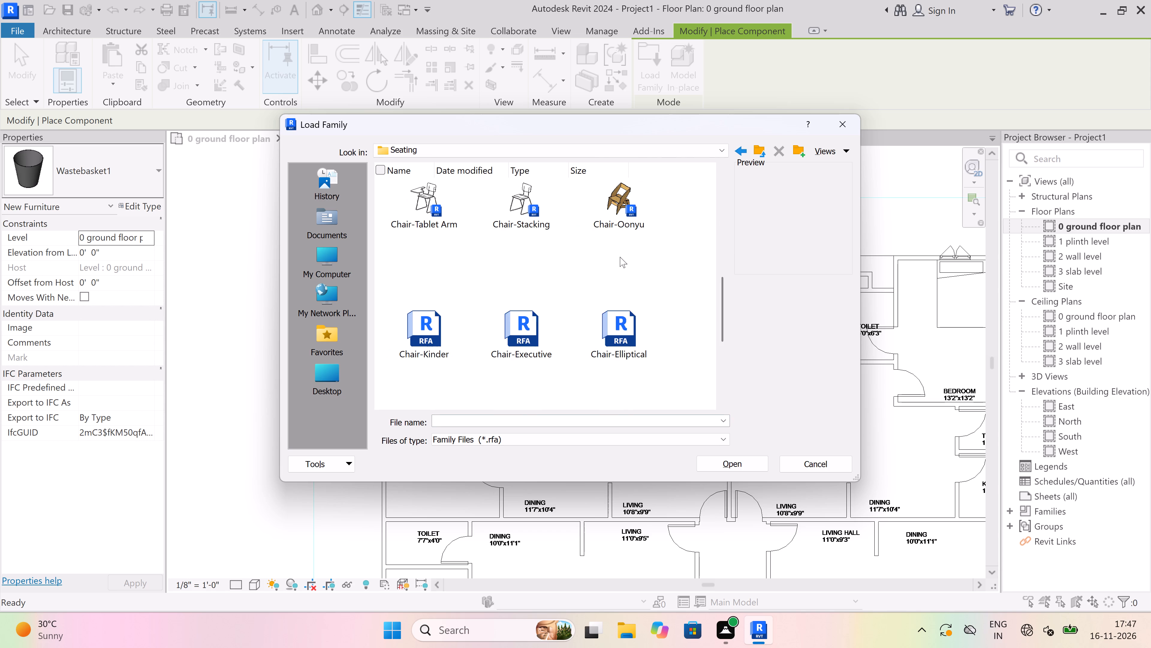
scroll(620, 257, "down", 1)
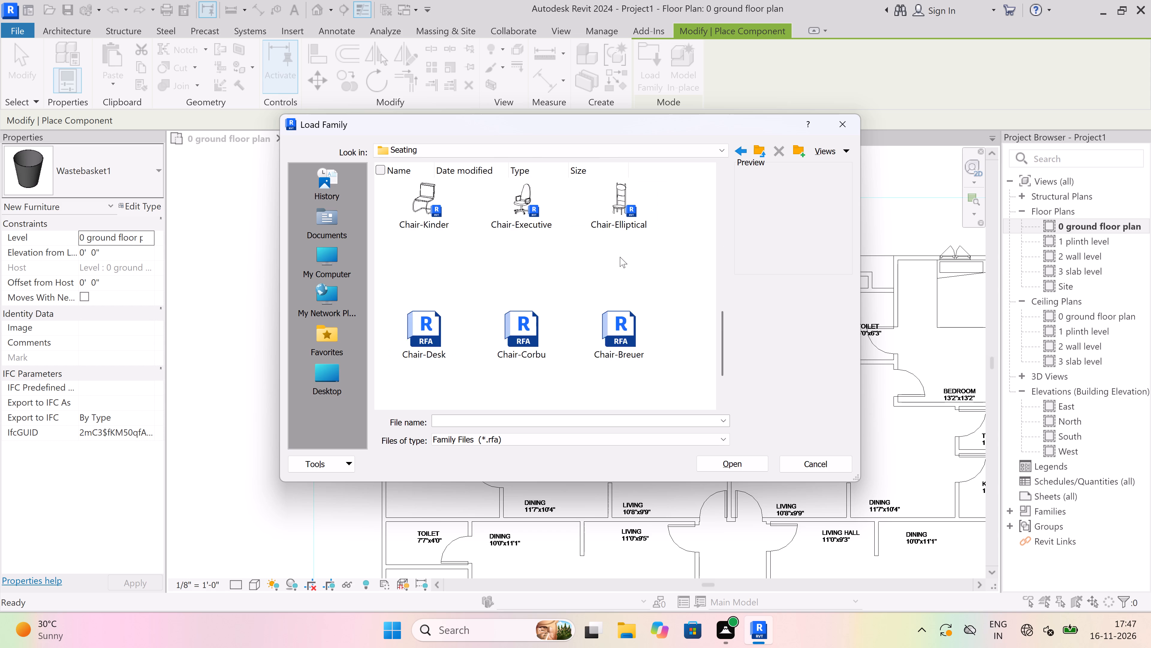
scroll(620, 257, "down", 4)
scroll(527, 329, "down", 2)
scroll(519, 309, "up", 3)
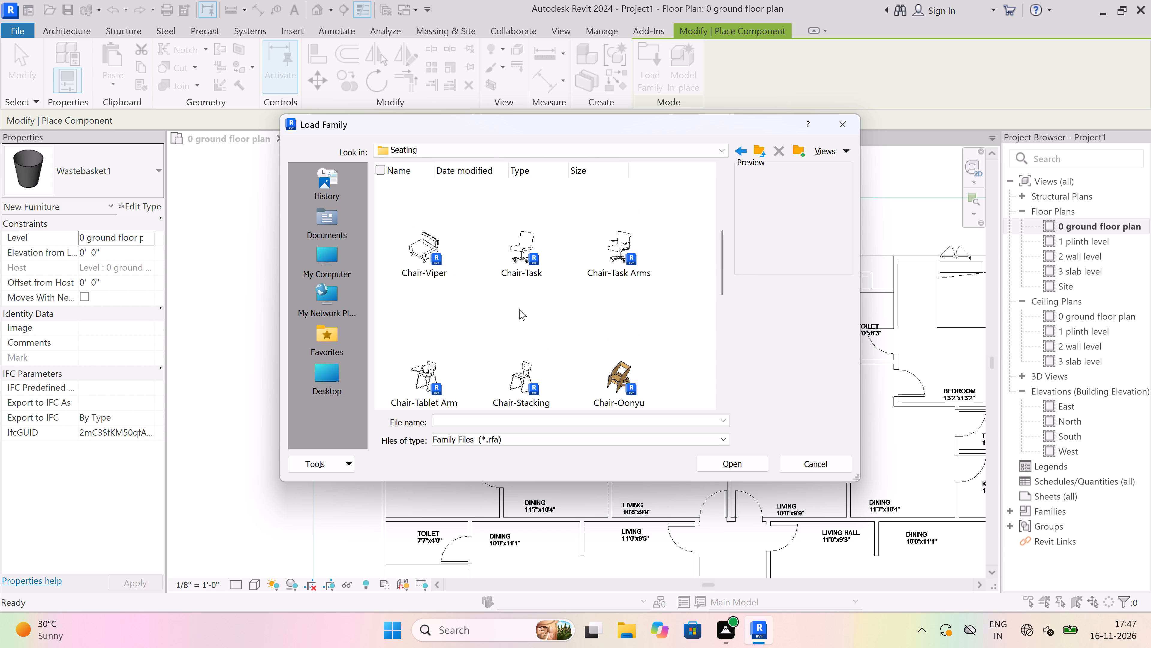
scroll(519, 309, "up", 5)
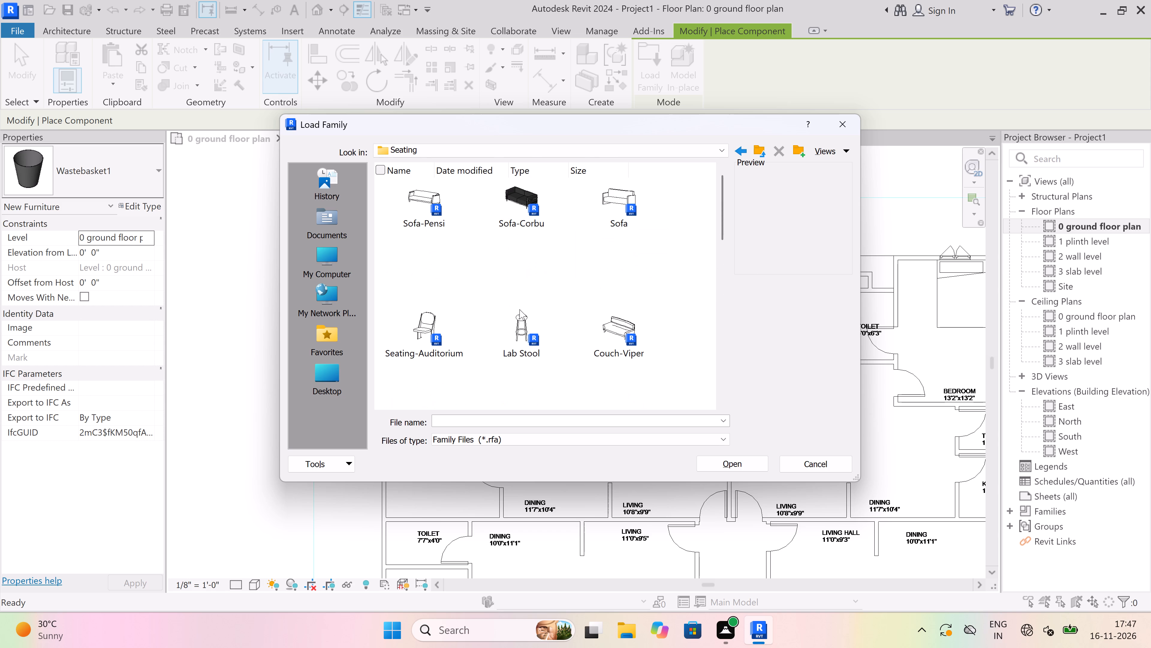
scroll(508, 309, "down", 2)
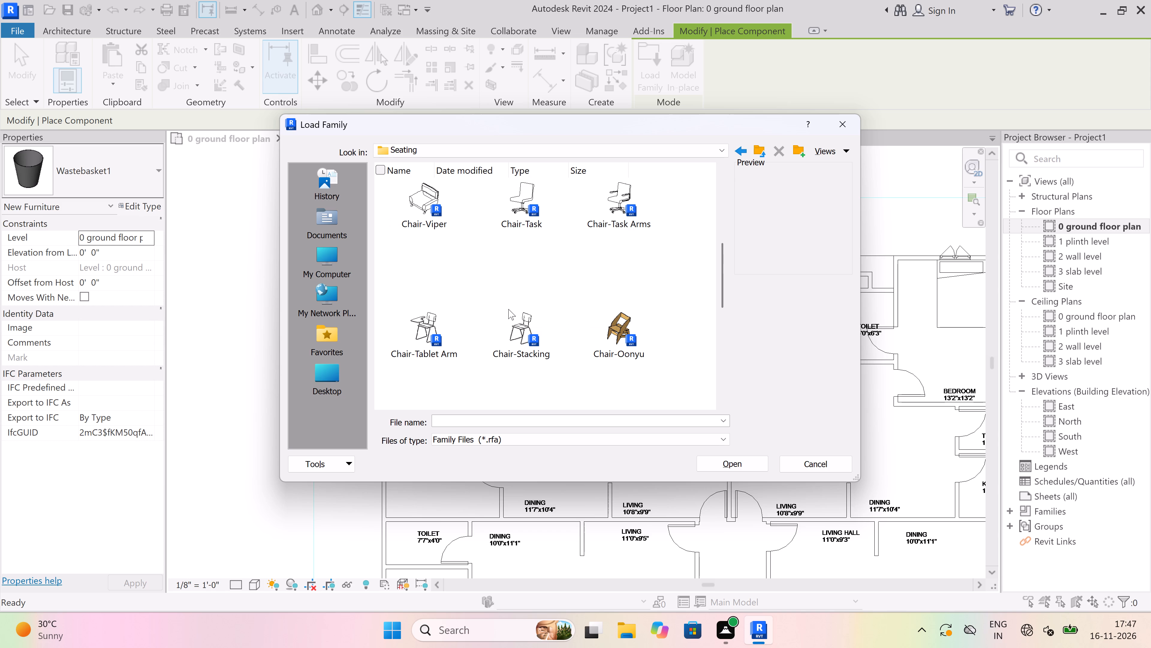
scroll(507, 307, "up", 1)
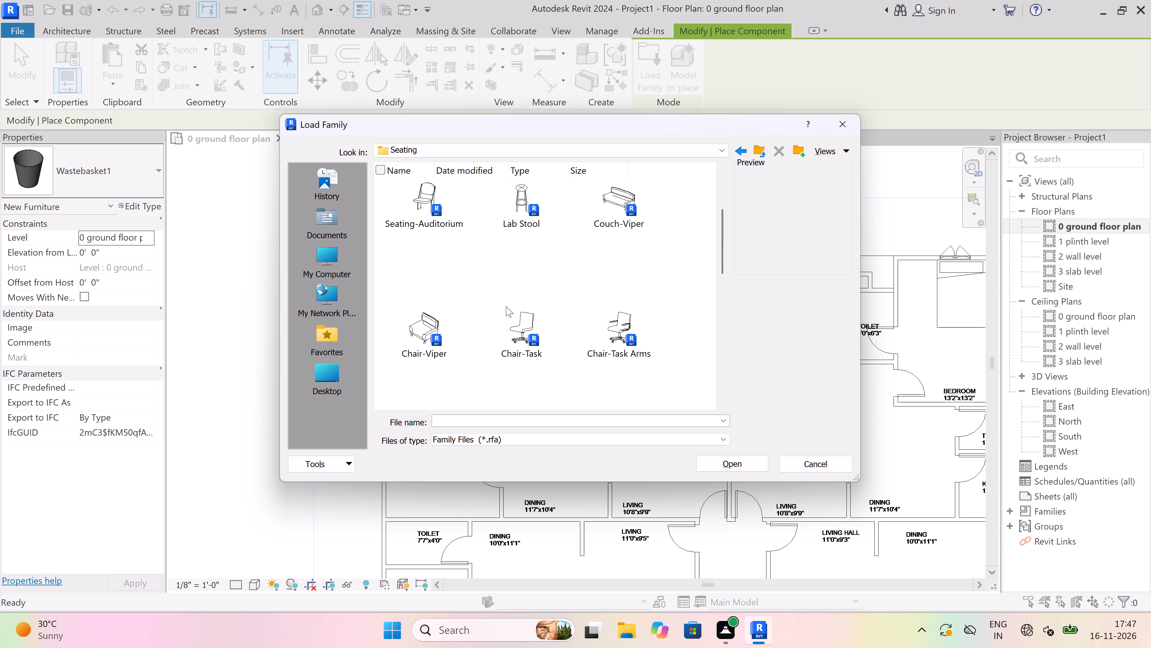
scroll(506, 306, "up", 1)
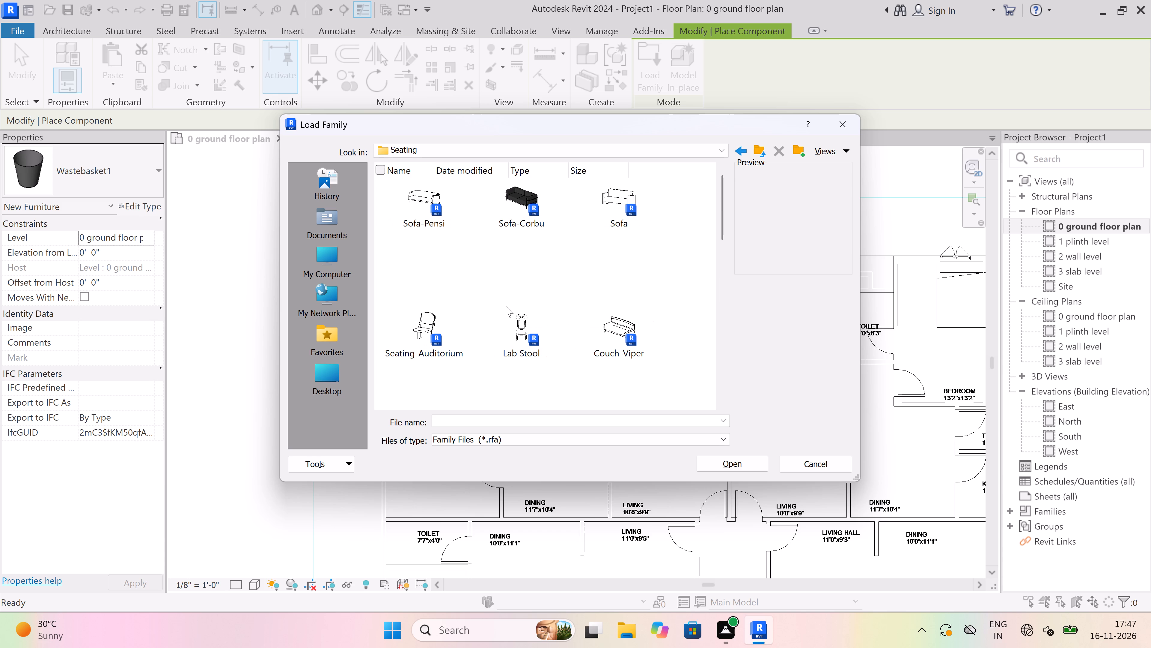
scroll(506, 306, "up", 3)
scroll(506, 268, "up", 2)
Go up to the US library folder and look through its category folders for further components to load.
left_click(757, 151)
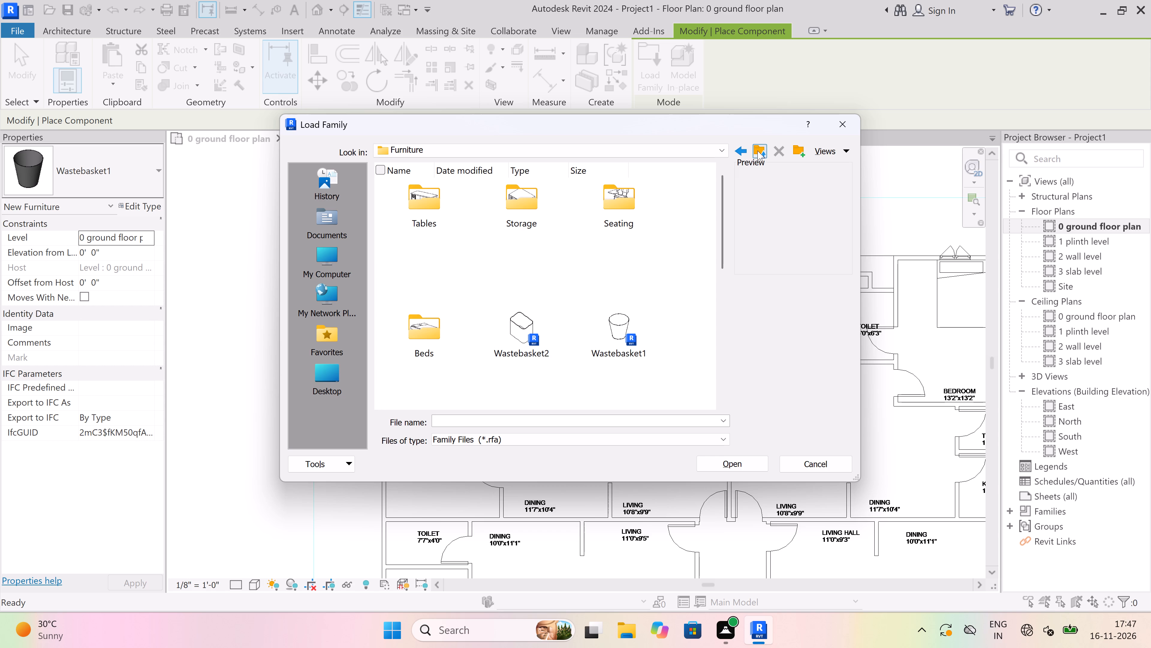
left_click(757, 150)
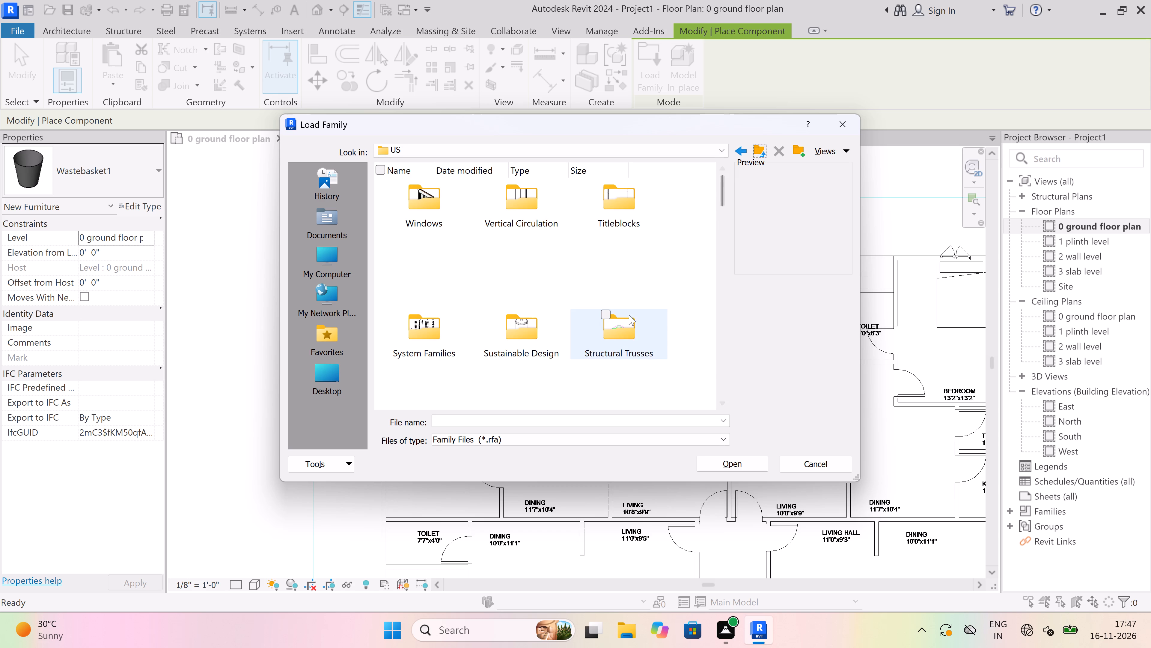
scroll(611, 323, "down", 1)
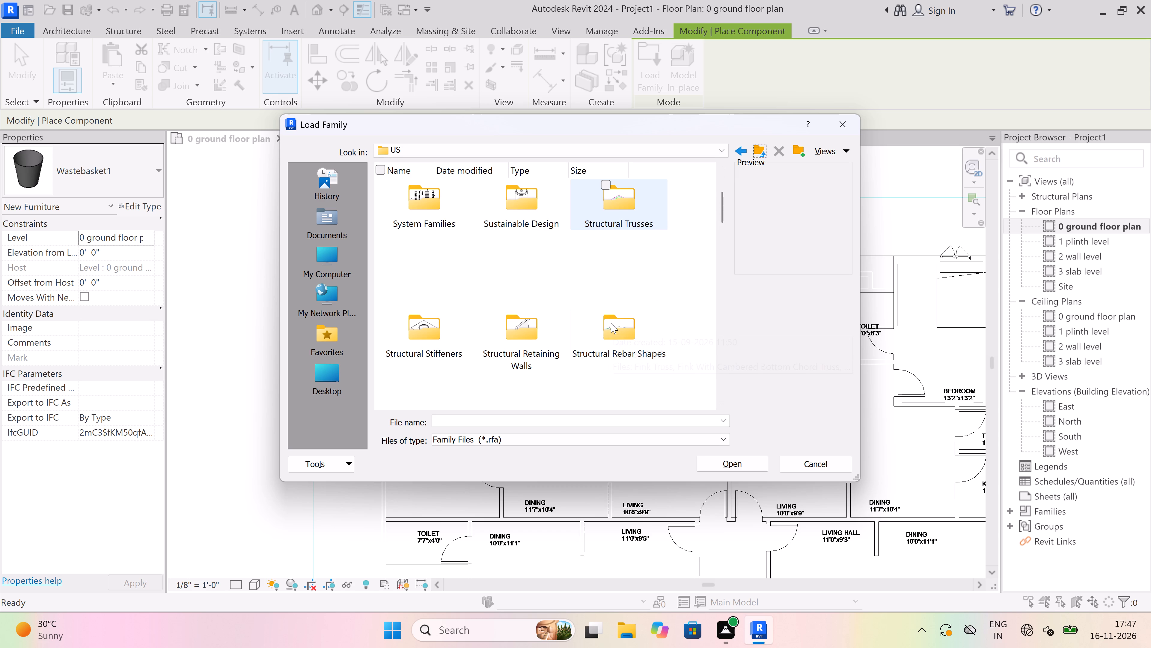
scroll(611, 323, "down", 1)
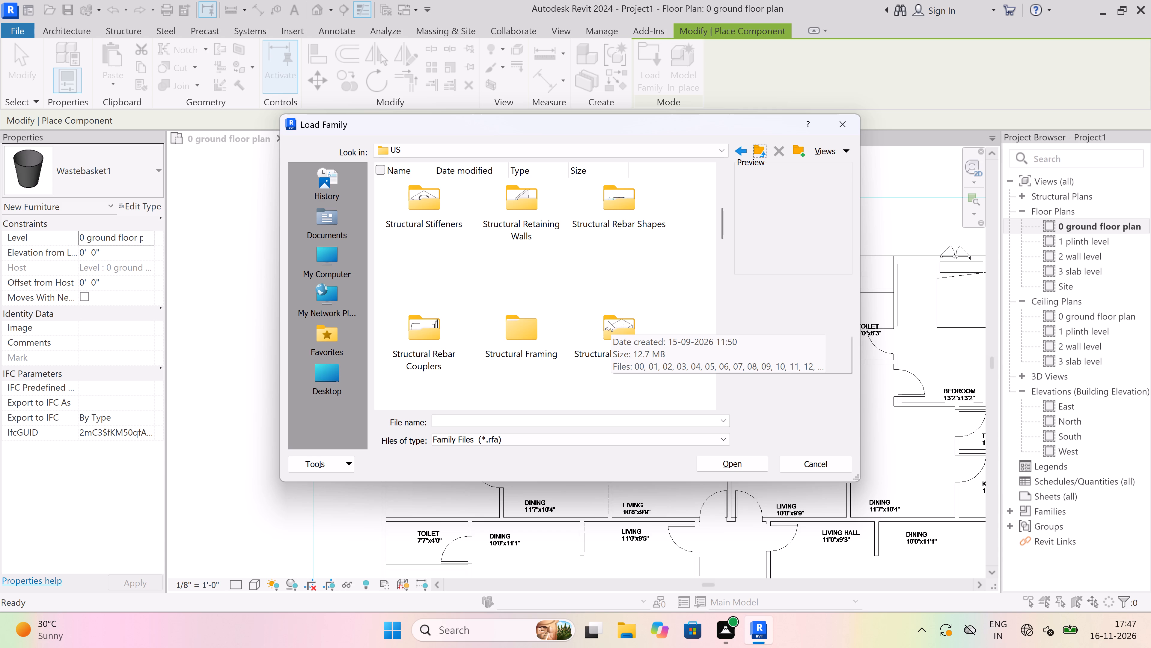
scroll(607, 320, "down", 3)
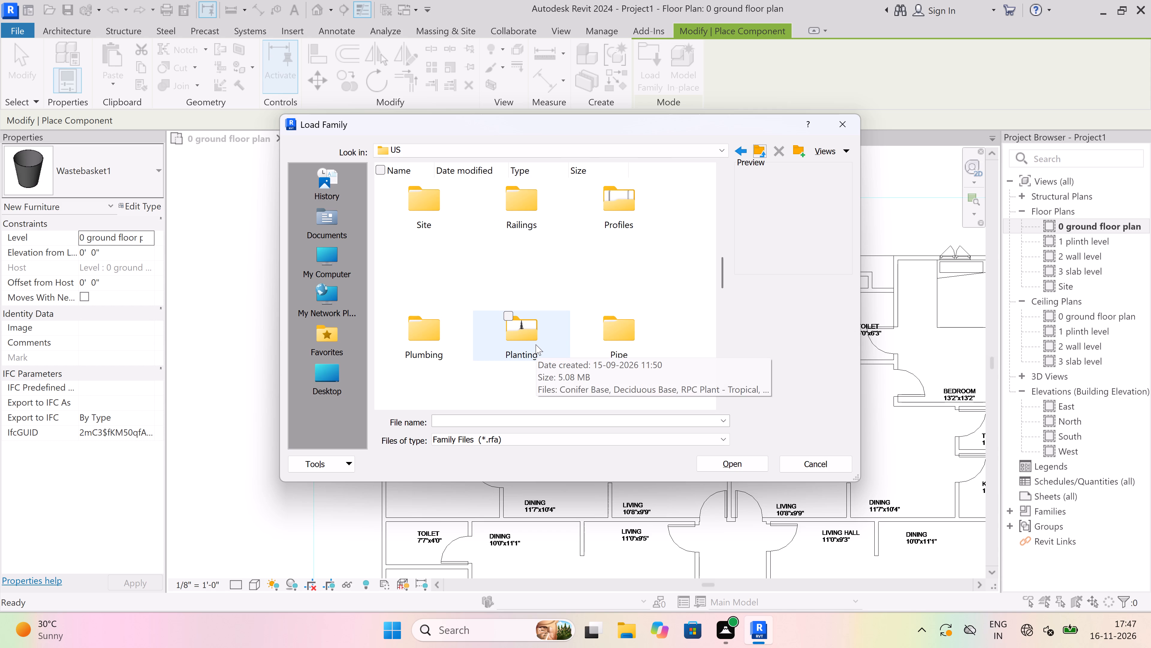
scroll(538, 334, "down", 1)
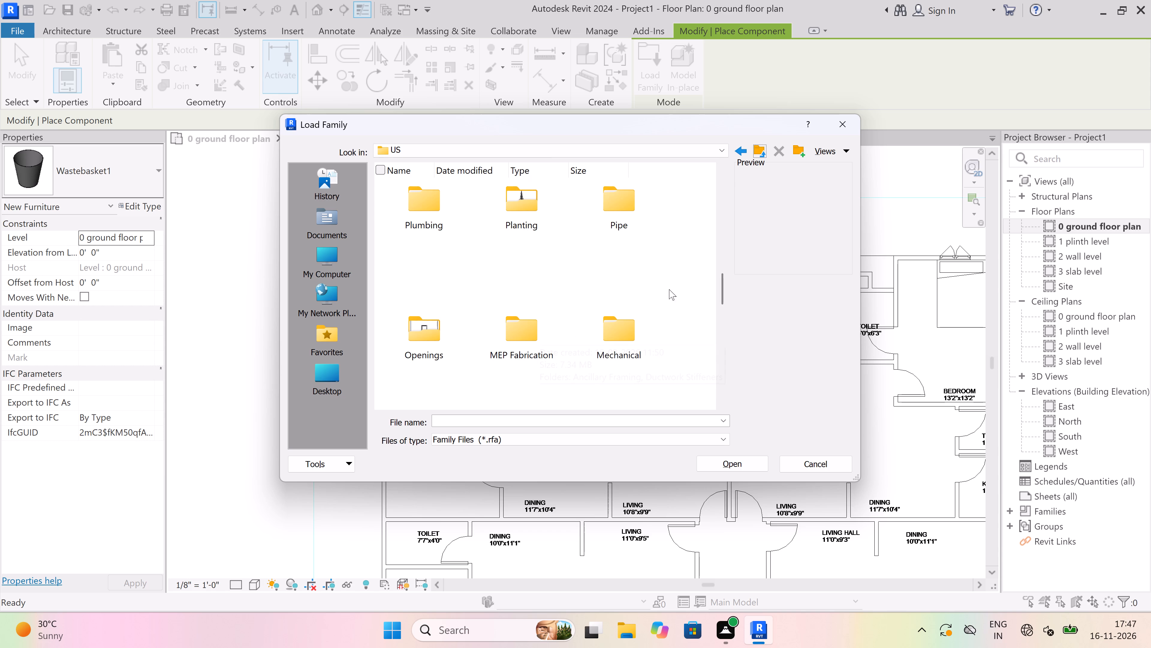
scroll(598, 286, "down", 1)
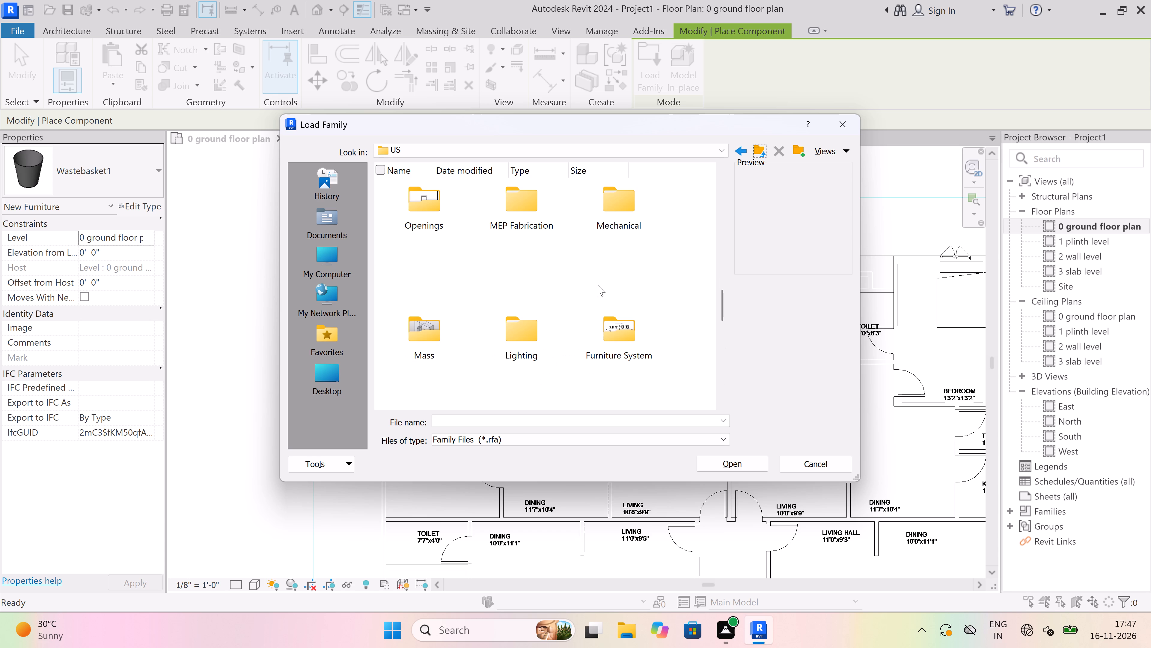
scroll(598, 285, "down", 1)
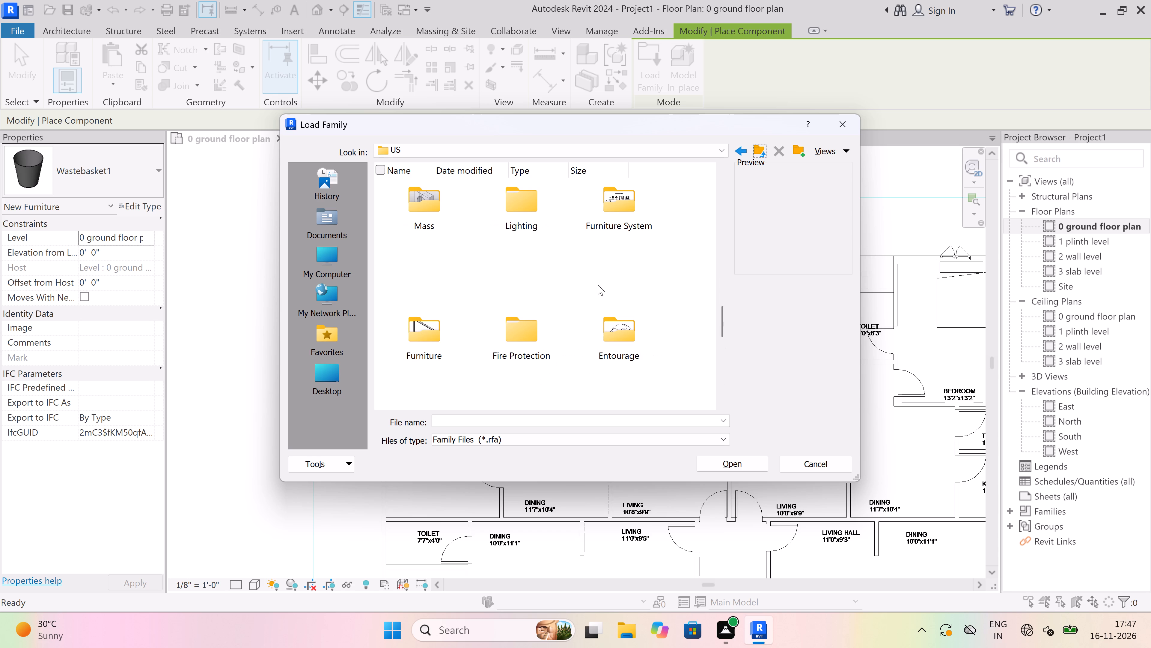
scroll(598, 285, "down", 1)
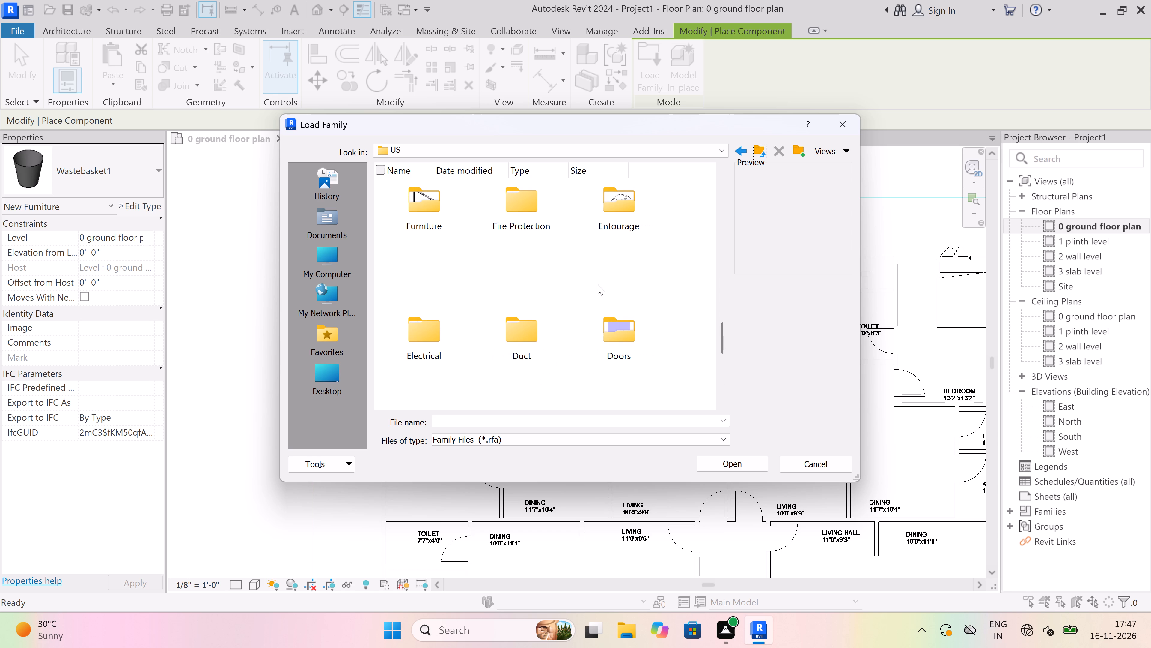
scroll(598, 284, "up", 1)
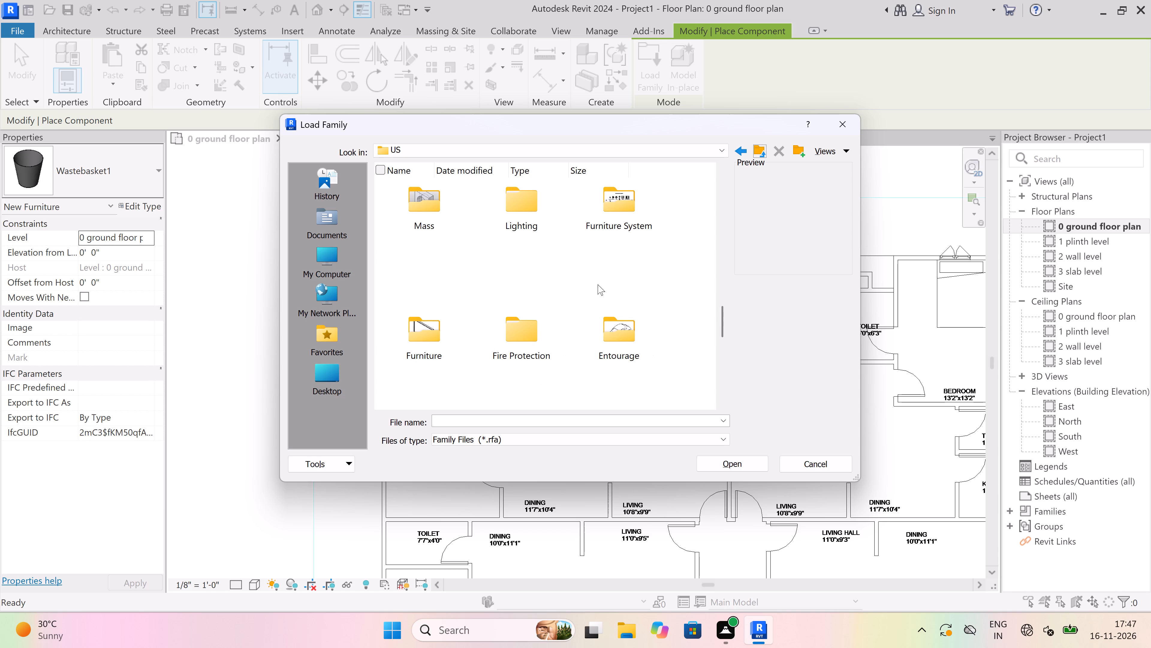
scroll(598, 284, "up", 1)
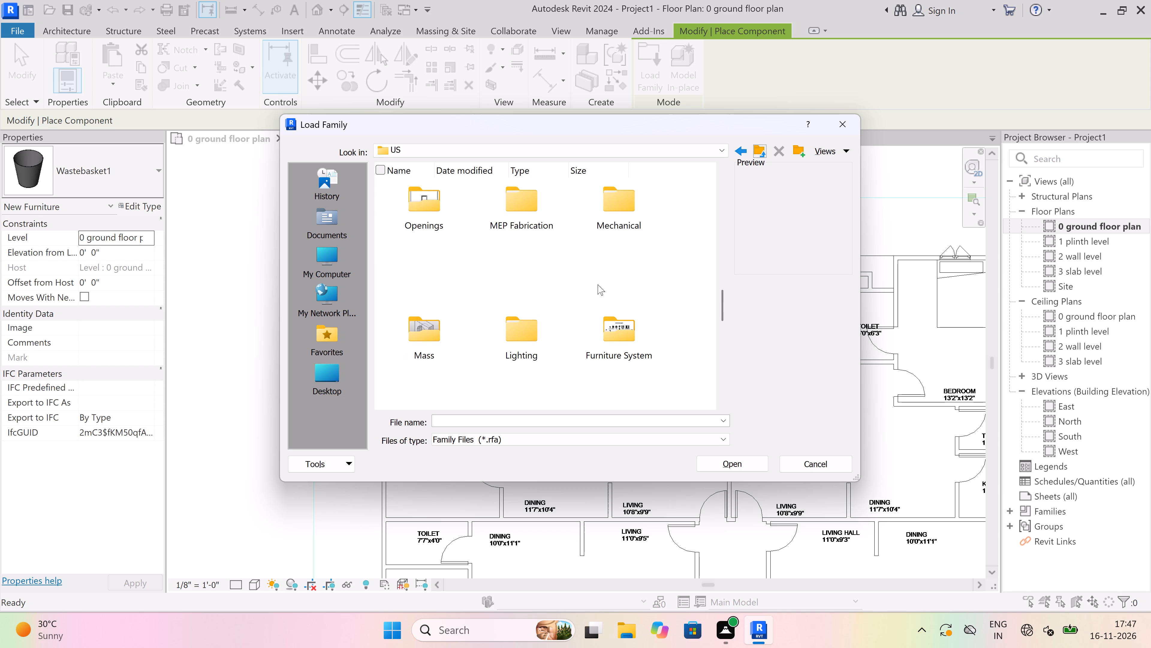
scroll(598, 284, "up", 1)
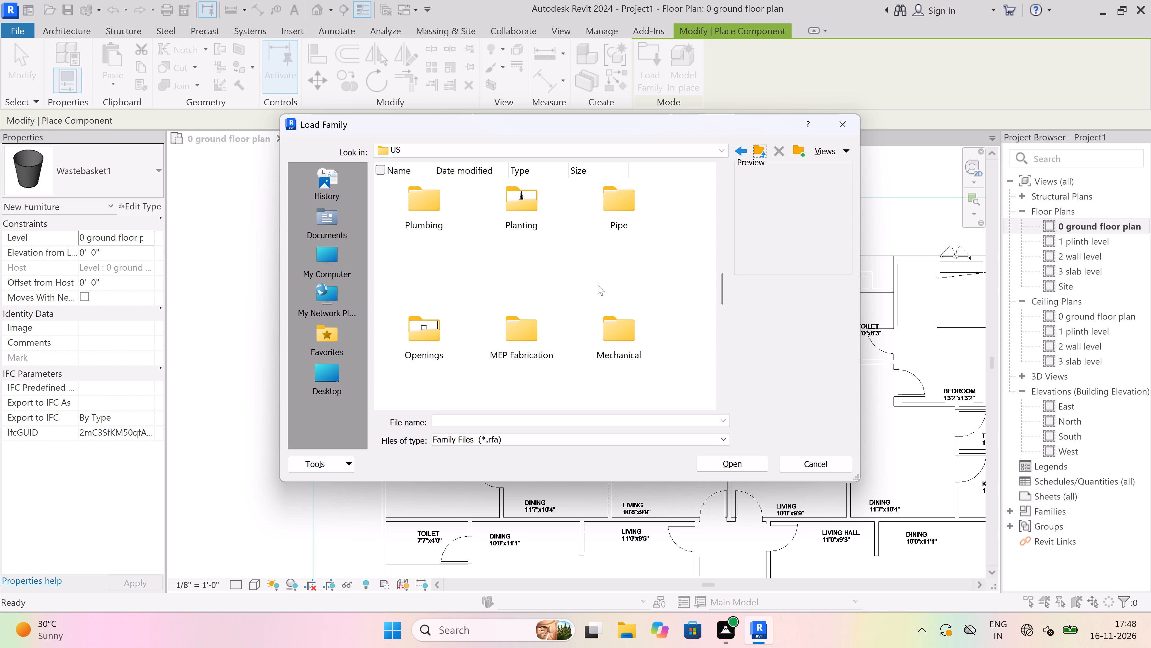
scroll(598, 284, "up", 1)
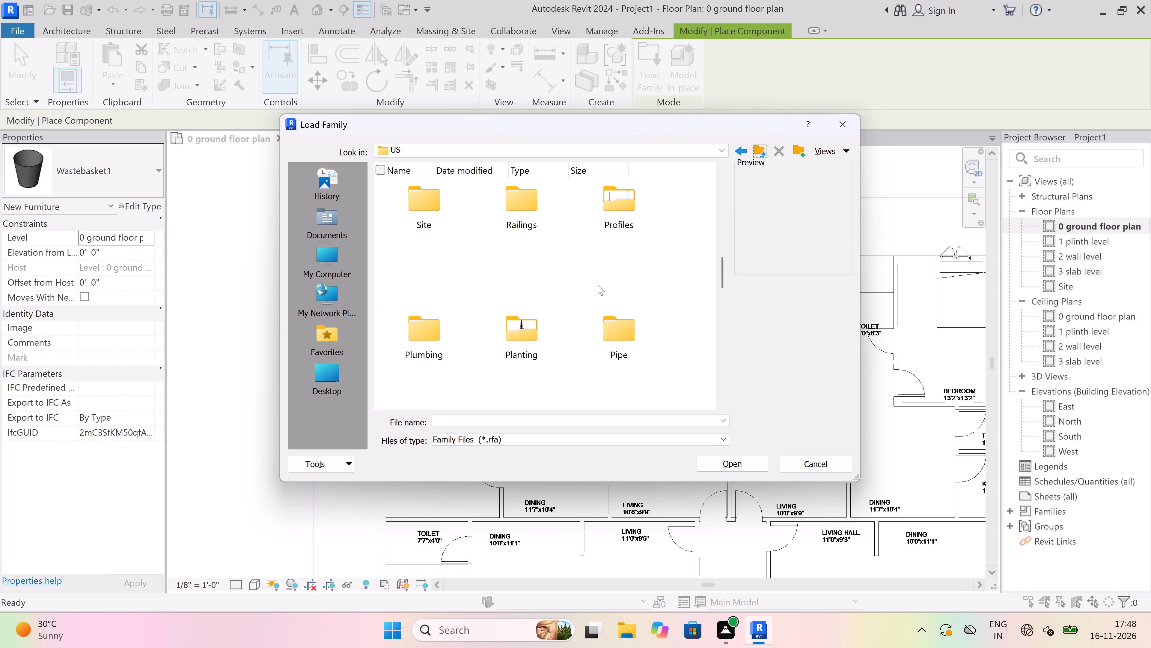
Load the Tree - Deciduous family from the Planting folder of the US library for placement.
scroll(598, 284, "down", 1)
double_click(528, 209)
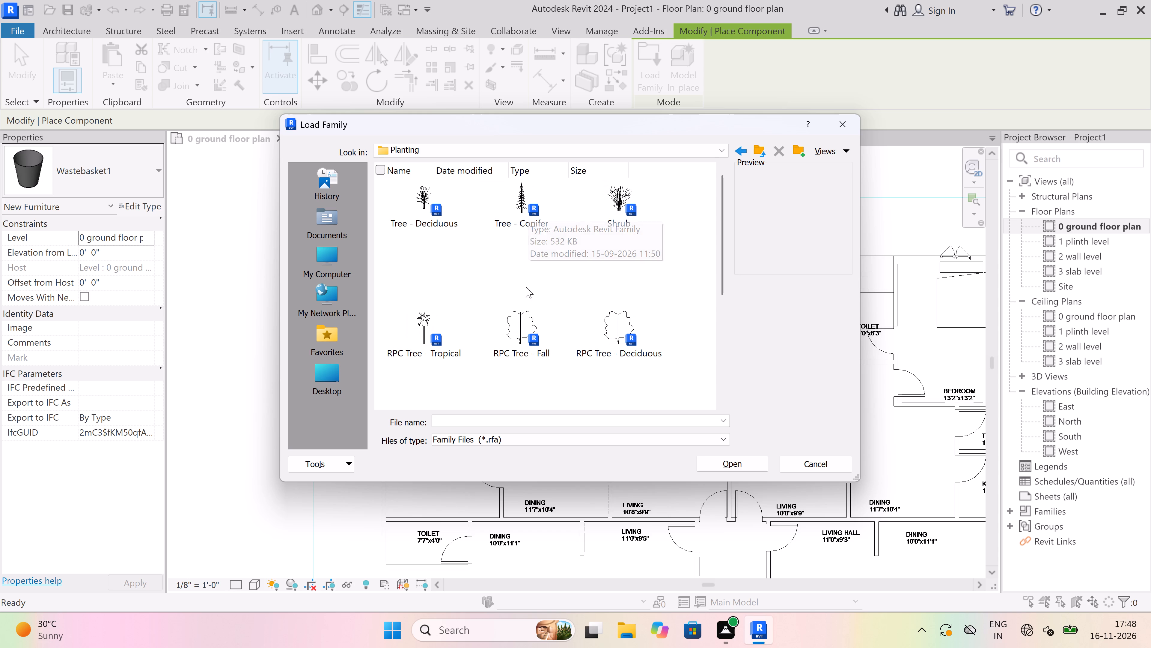
scroll(423, 275, "down", 3)
scroll(423, 275, "up", 1)
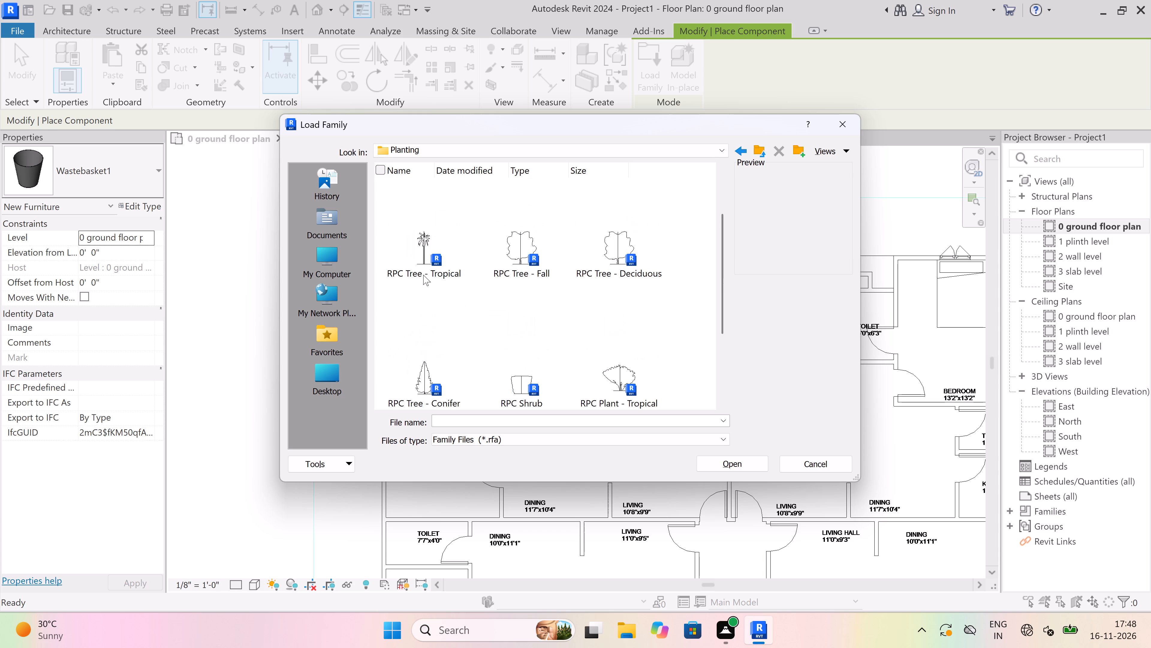
scroll(423, 275, "up", 2)
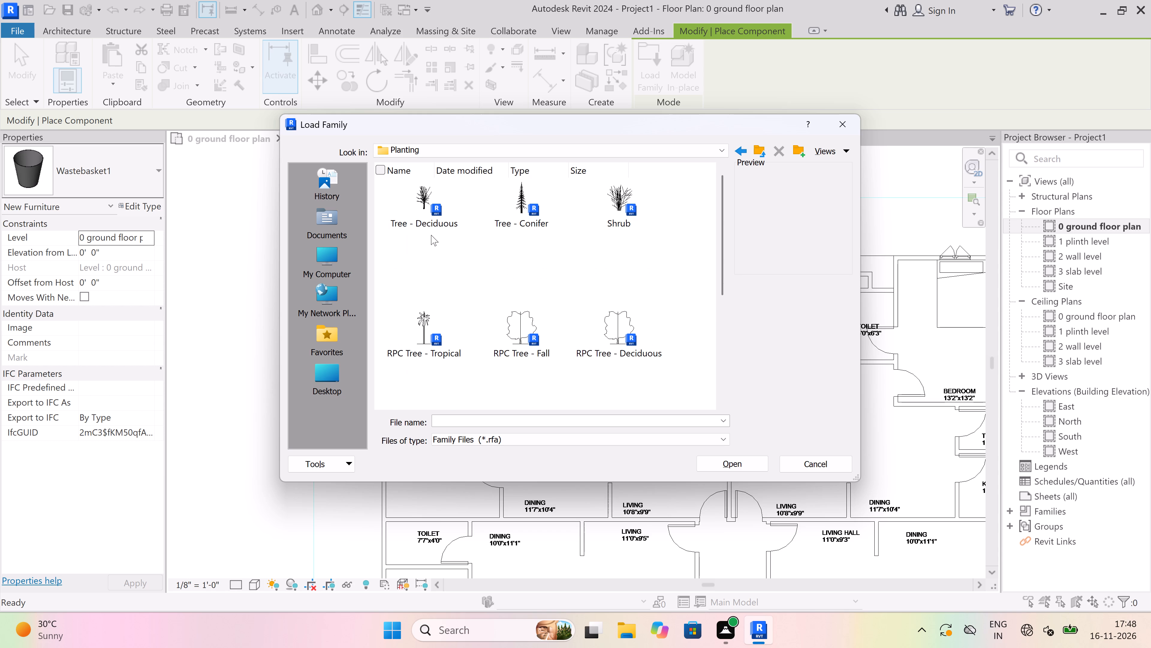
triple_click(430, 225)
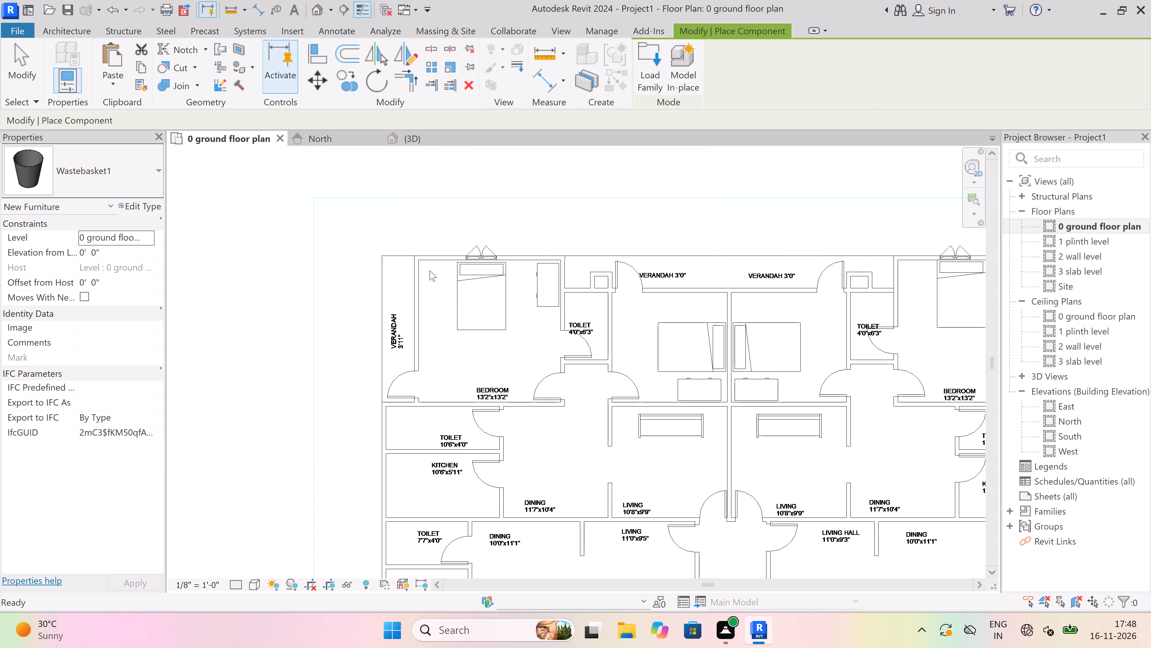
scroll(414, 219, "down", 2)
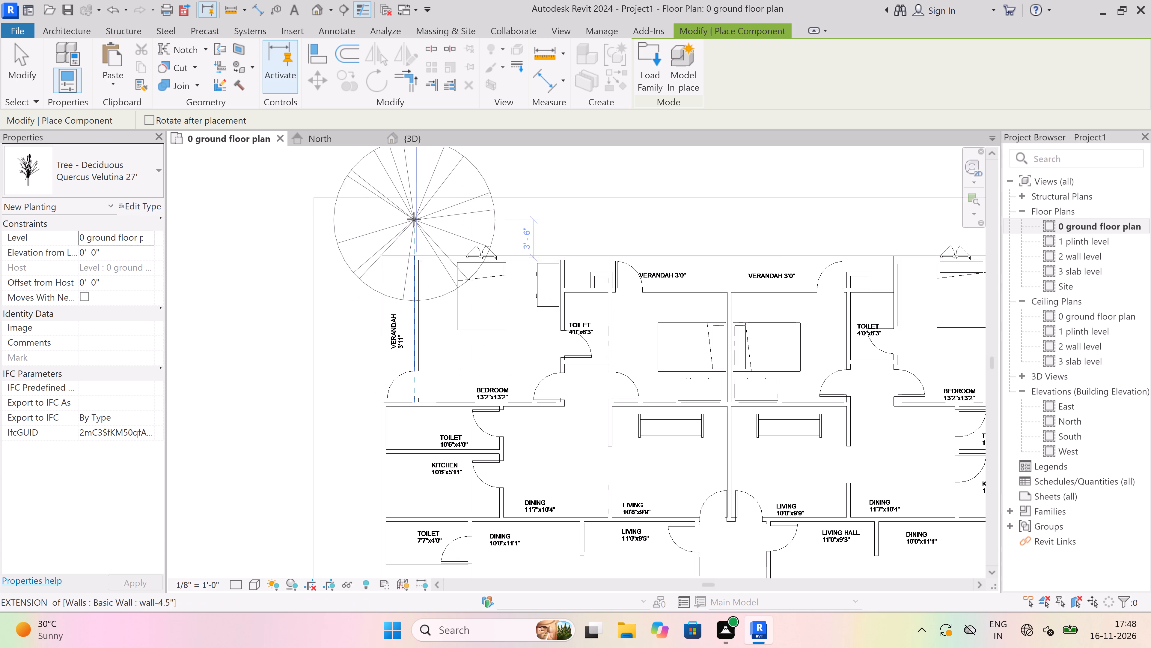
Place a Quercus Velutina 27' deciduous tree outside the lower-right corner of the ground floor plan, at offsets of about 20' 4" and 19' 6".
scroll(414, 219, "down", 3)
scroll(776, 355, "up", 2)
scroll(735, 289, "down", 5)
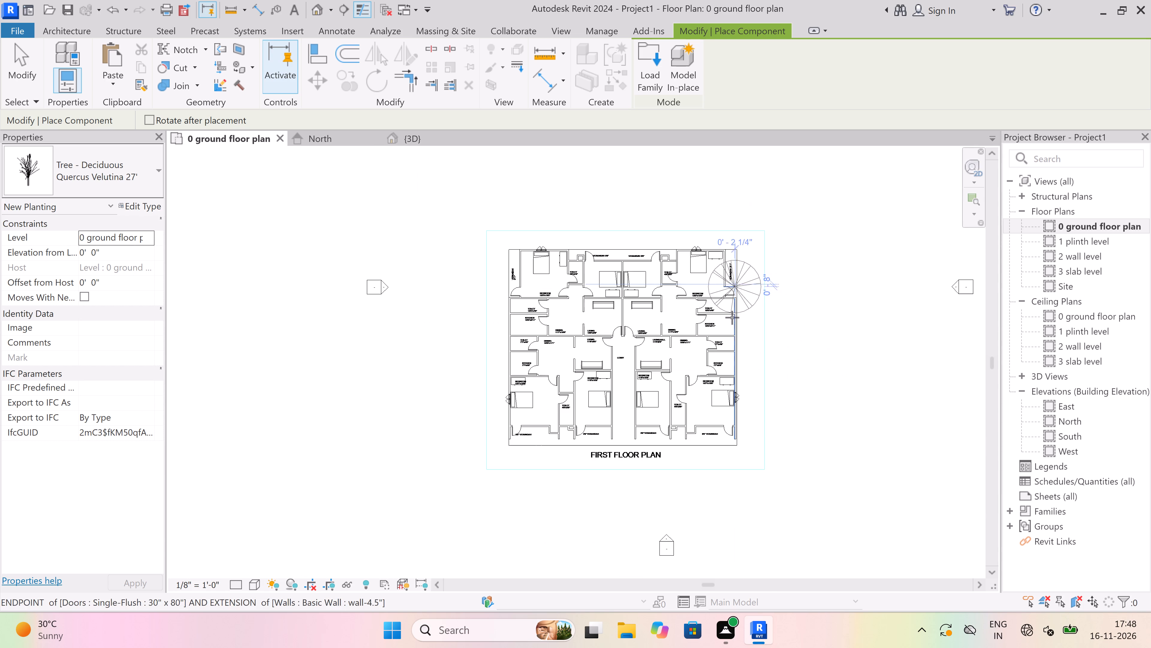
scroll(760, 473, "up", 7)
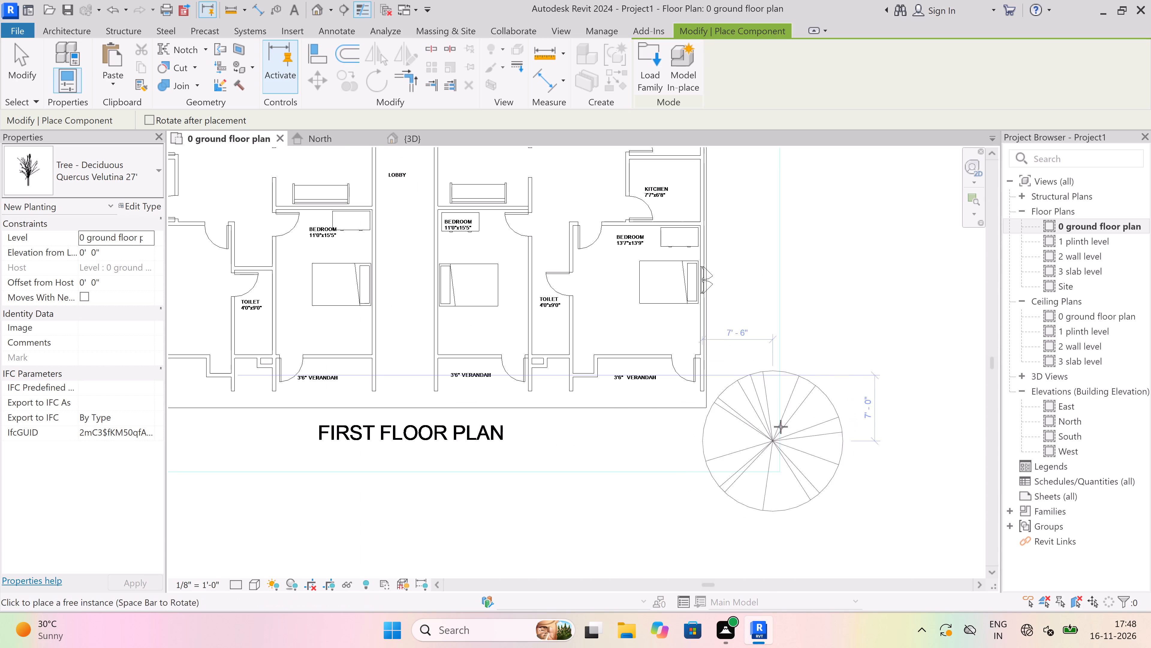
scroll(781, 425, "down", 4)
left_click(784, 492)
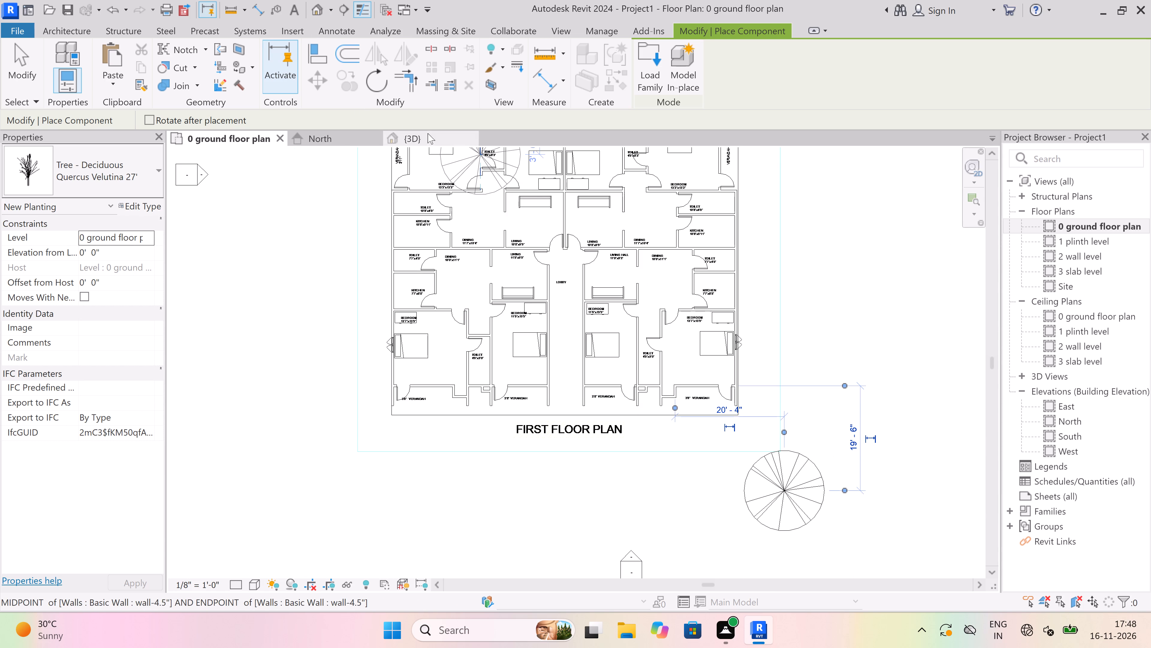
Check the placed tree beside the building in the 3D view.
left_click(438, 136)
scroll(630, 307, "down", 5)
scroll(511, 413, "up", 3)
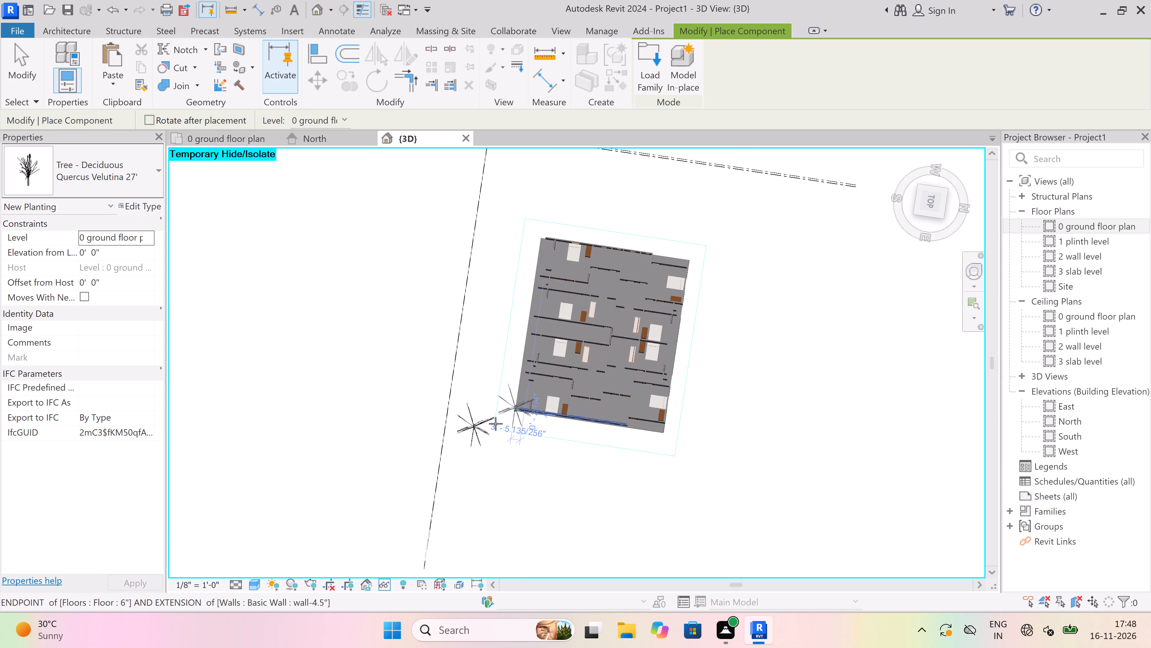
scroll(482, 432, "up", 3)
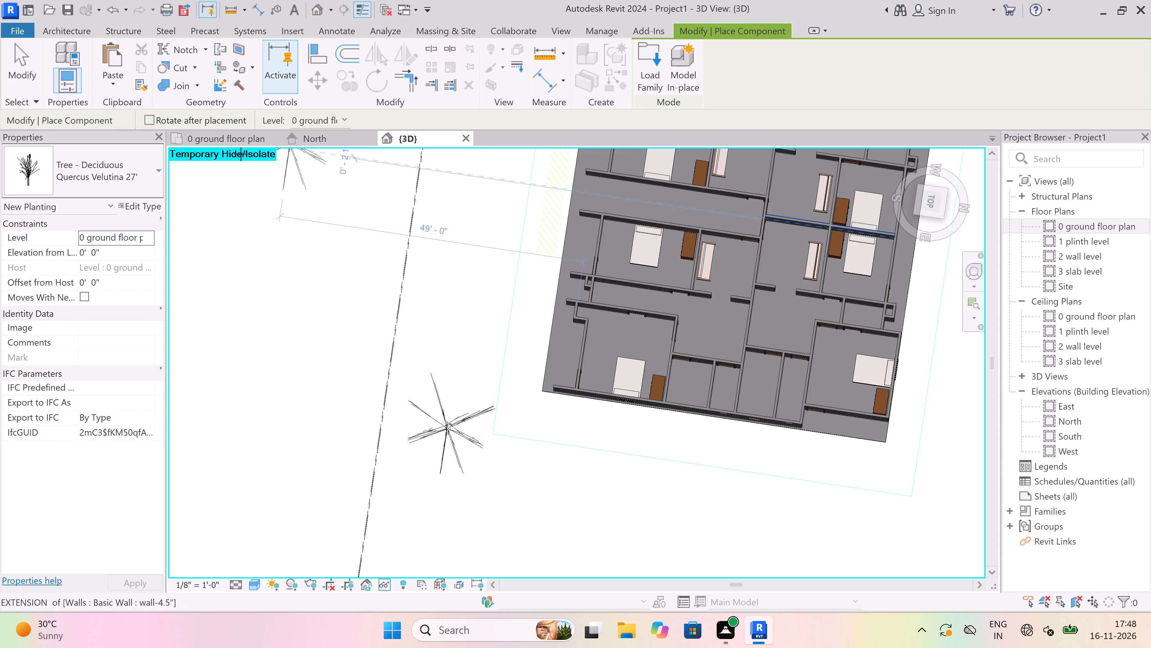
left_click(216, 149)
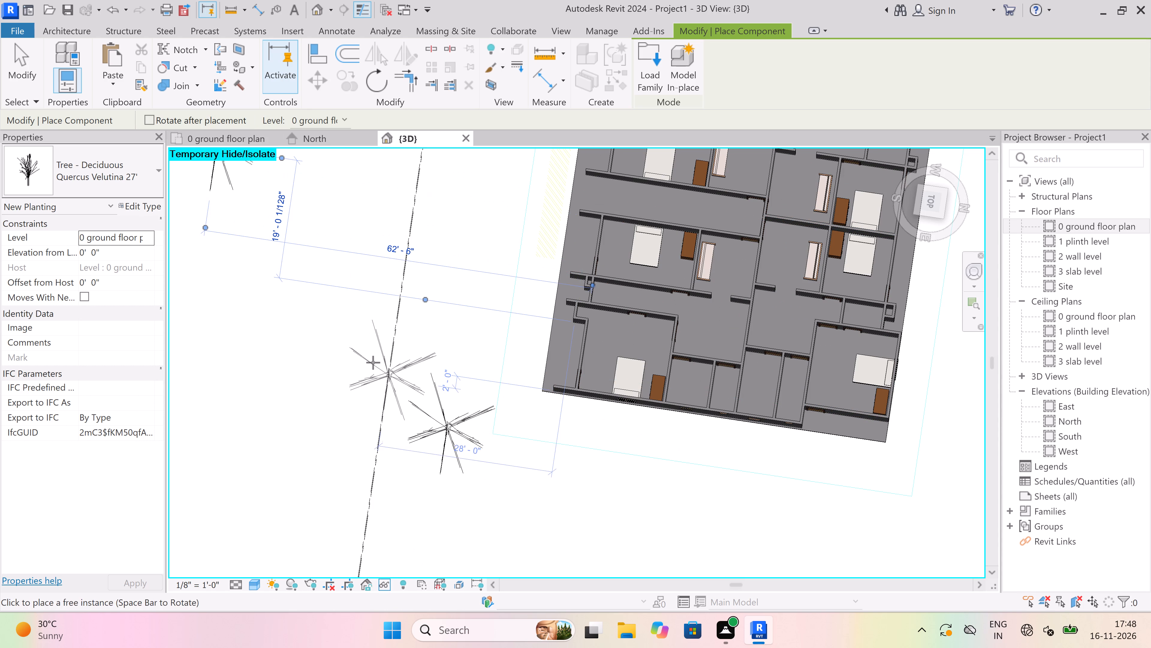
key("Escape")
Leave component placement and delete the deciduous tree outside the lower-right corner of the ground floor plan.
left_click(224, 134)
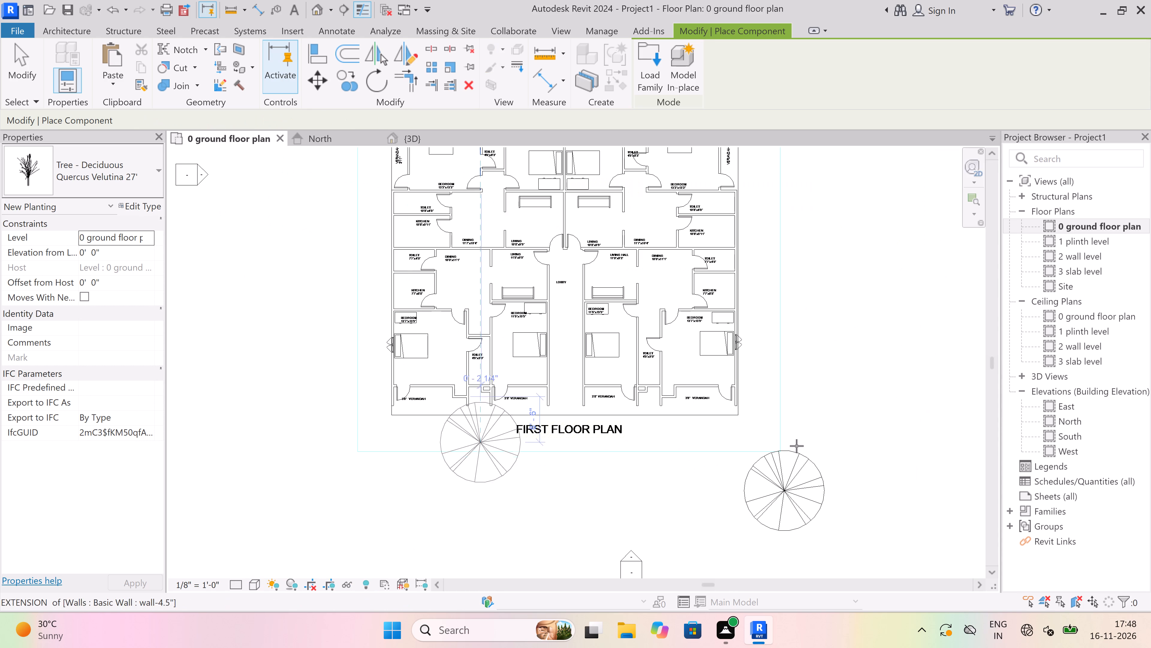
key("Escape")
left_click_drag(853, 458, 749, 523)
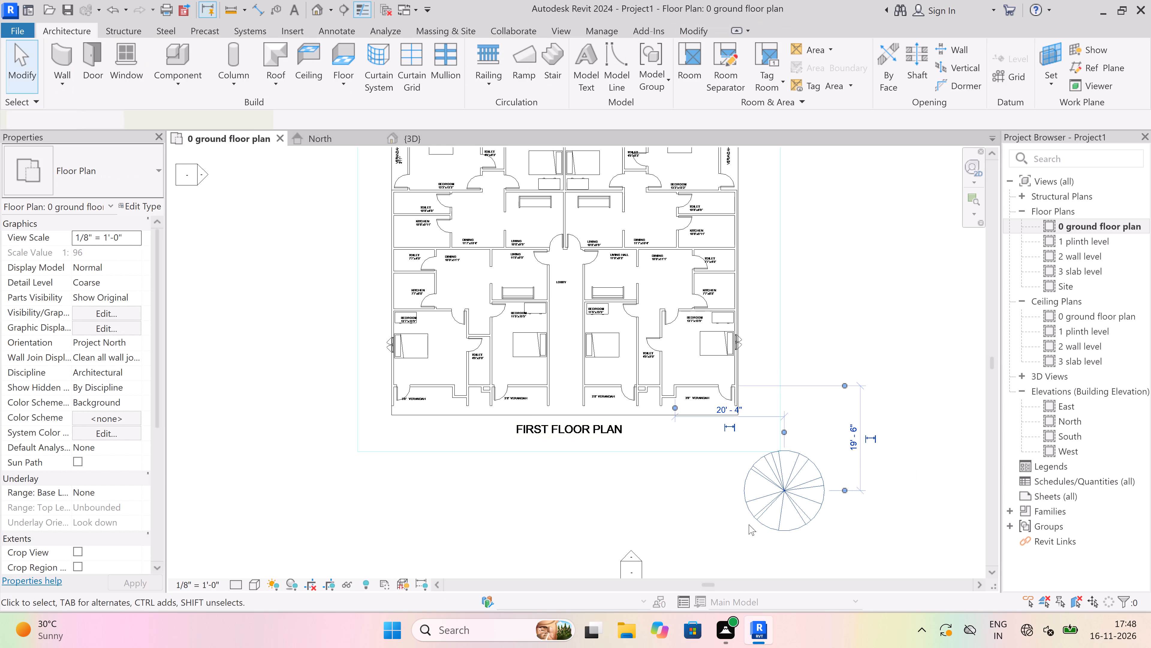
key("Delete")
Start placing a component, open family loading and examine the US library's Structural Trusses and Sustainable Design folders.
scroll(682, 401, "down", 3)
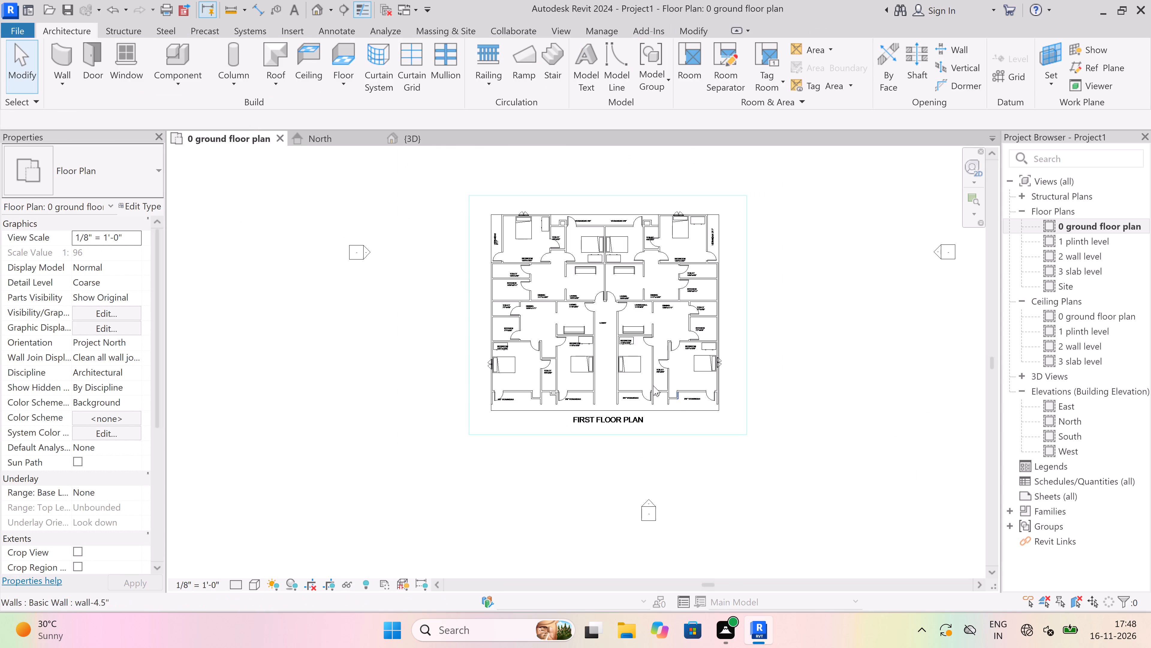
scroll(547, 258, "up", 2)
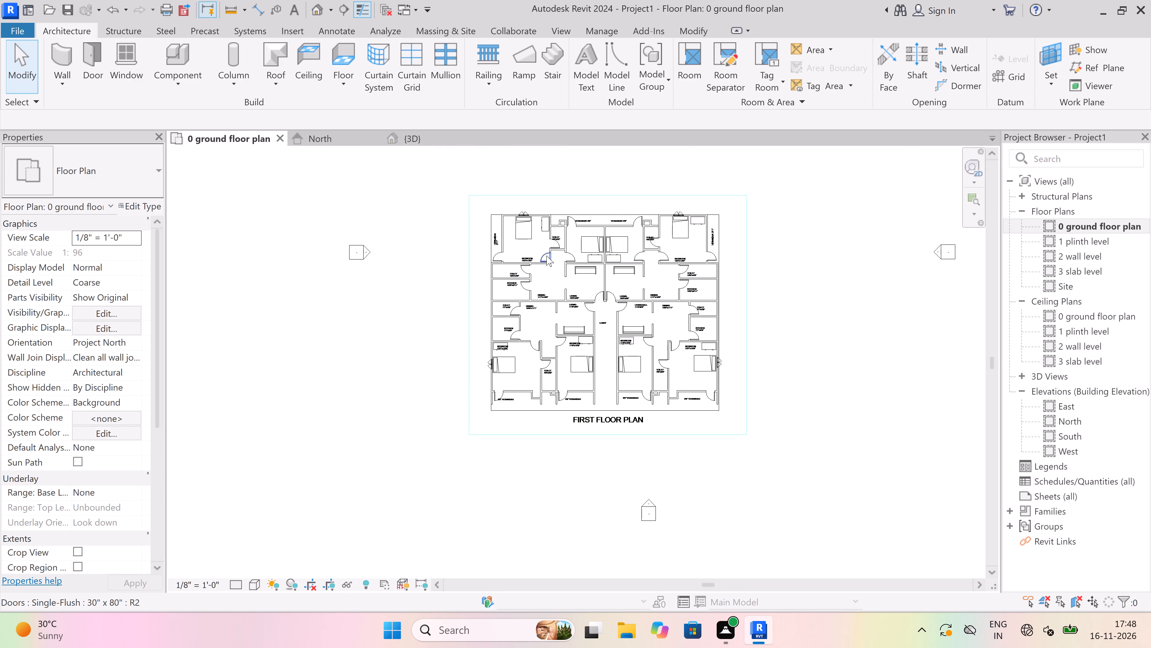
scroll(546, 256, "up", 6)
scroll(528, 313, "up", 3)
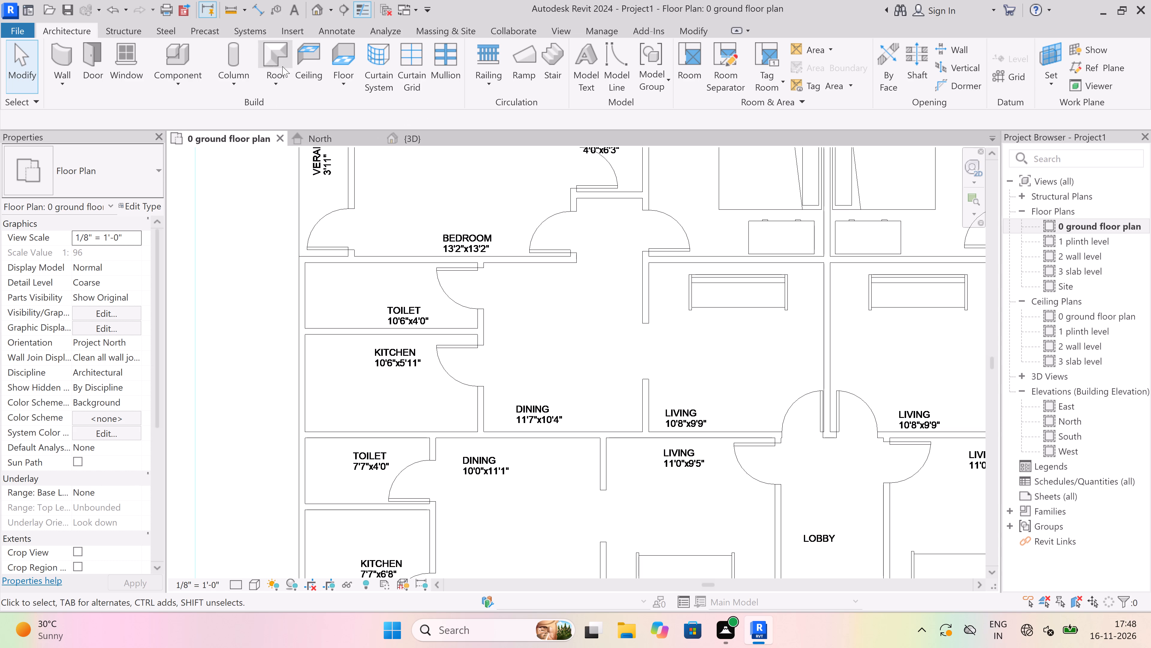
left_click(223, 83)
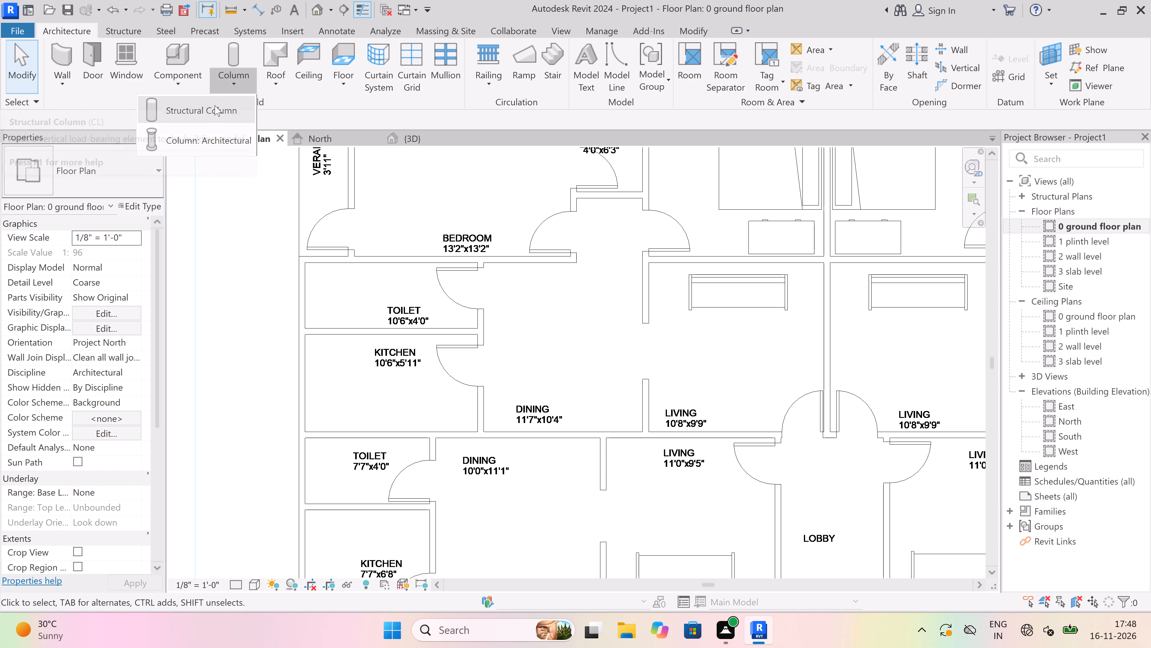
left_click(185, 87)
left_click(177, 101)
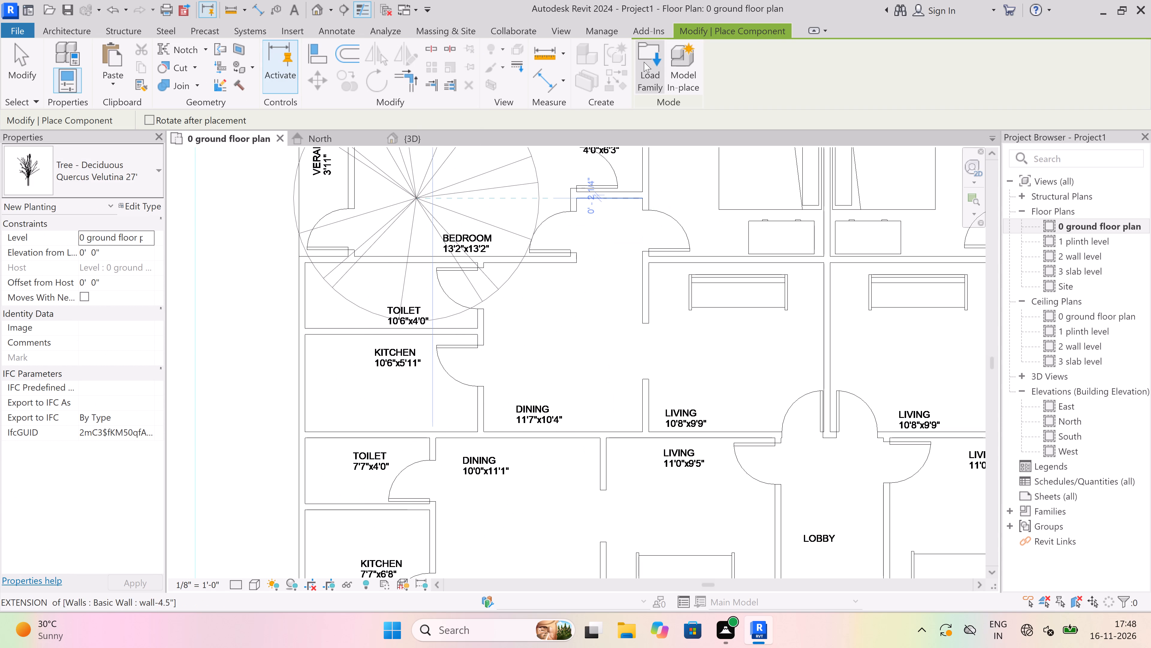
left_click(655, 58)
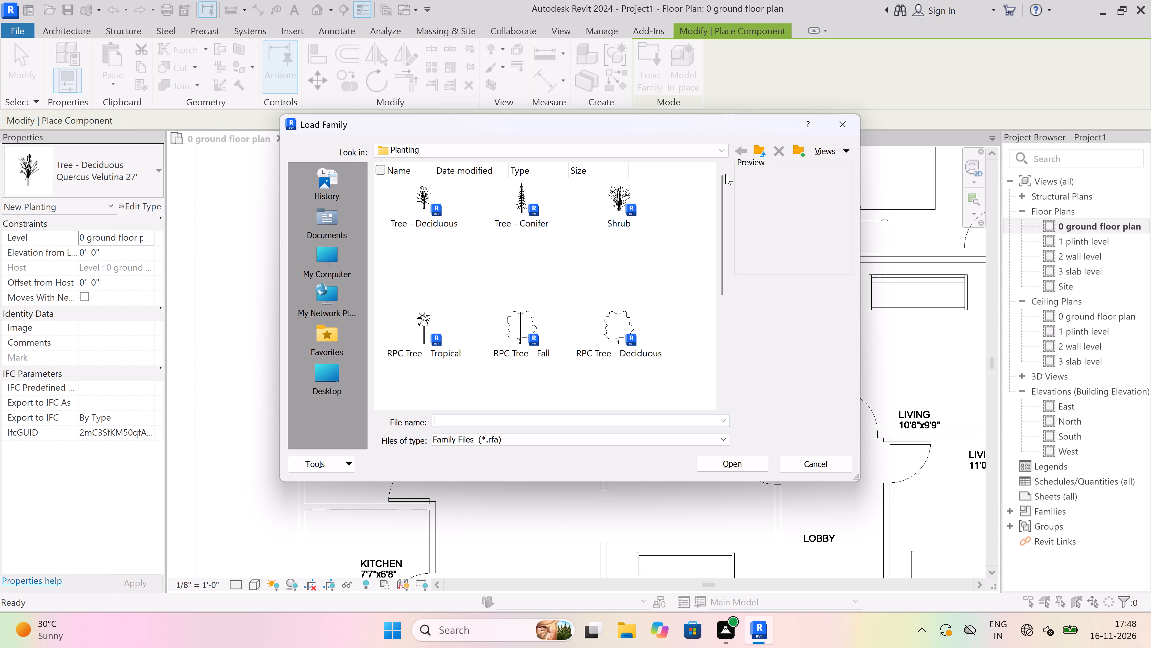
left_click(756, 151)
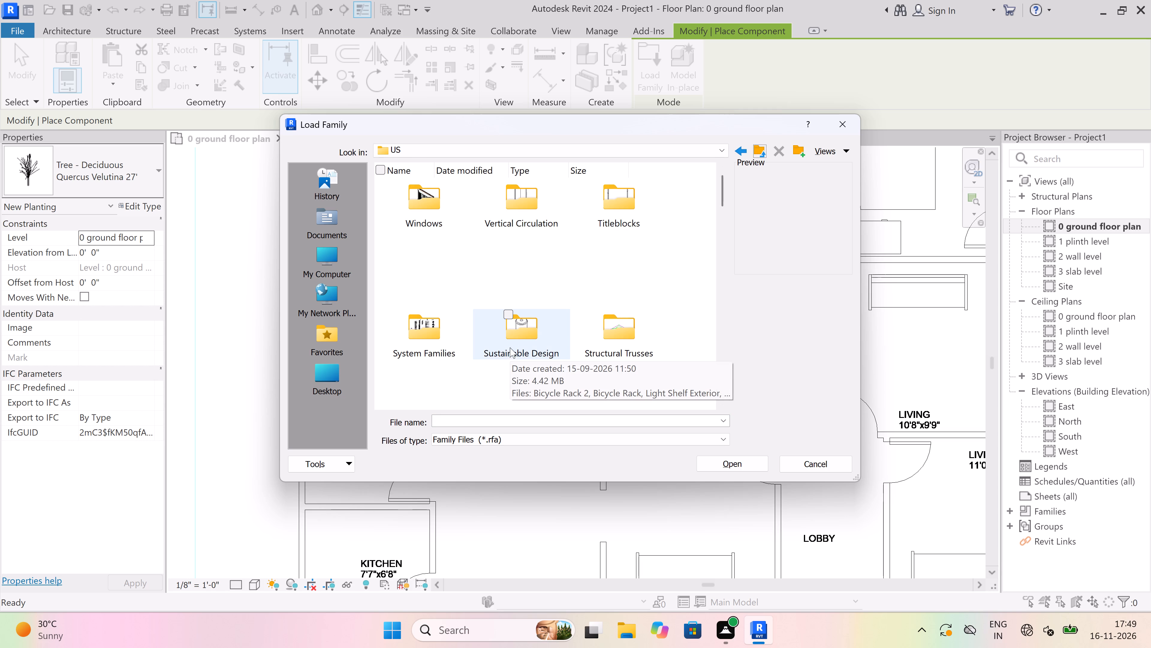
double_click(621, 334)
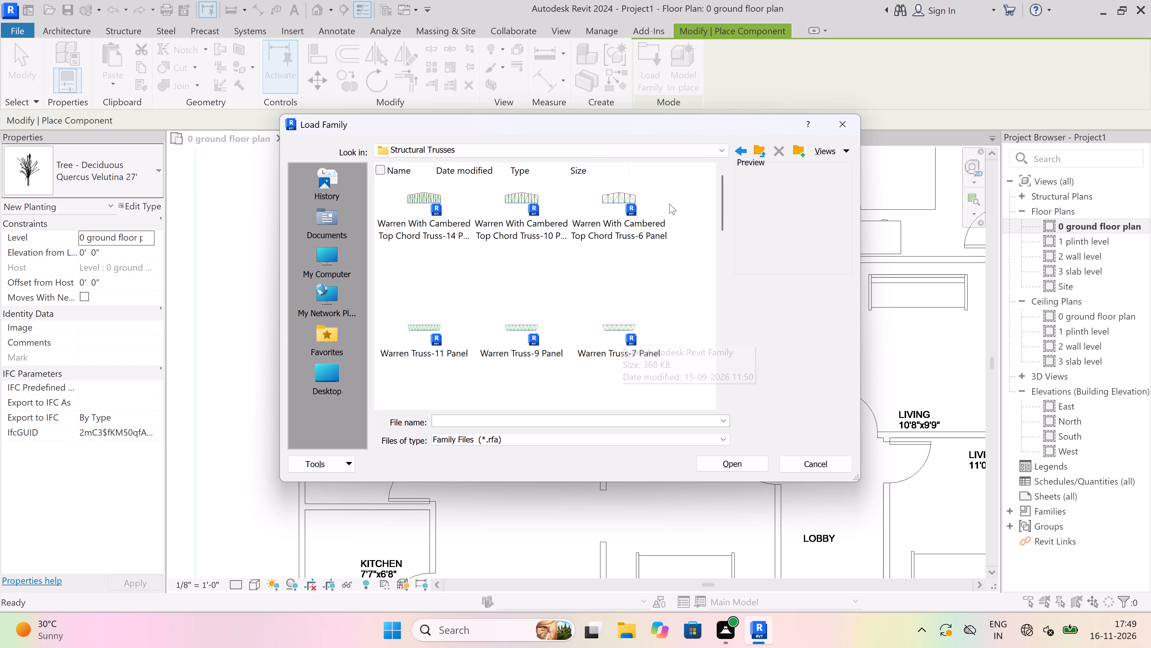
left_click(757, 152)
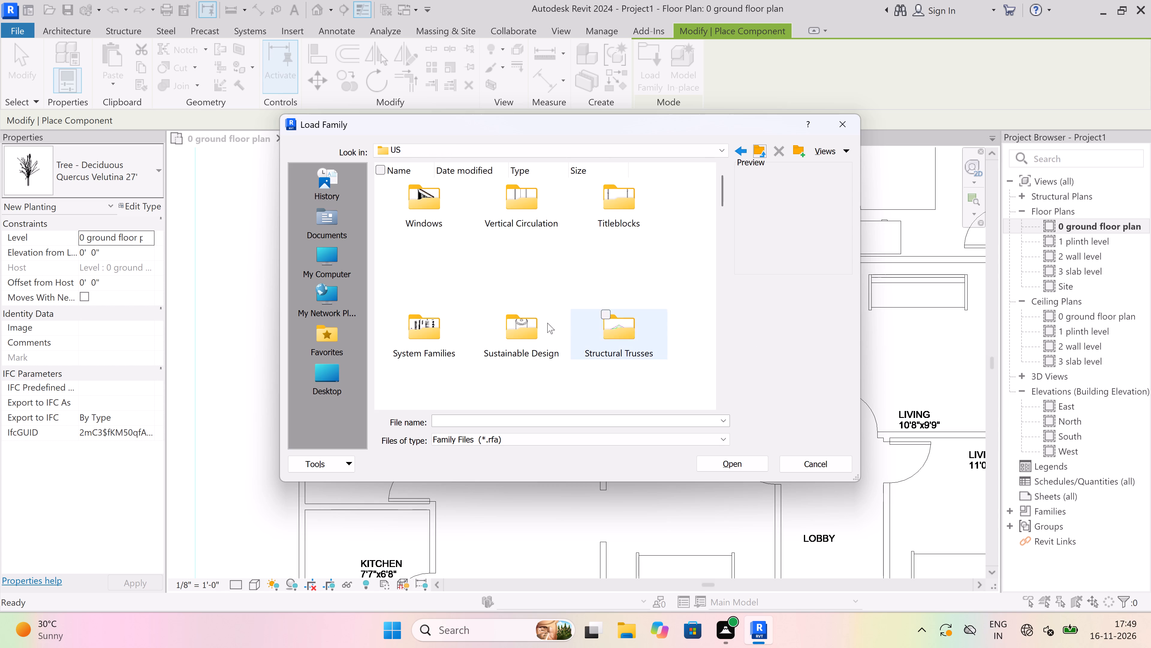
double_click(512, 324)
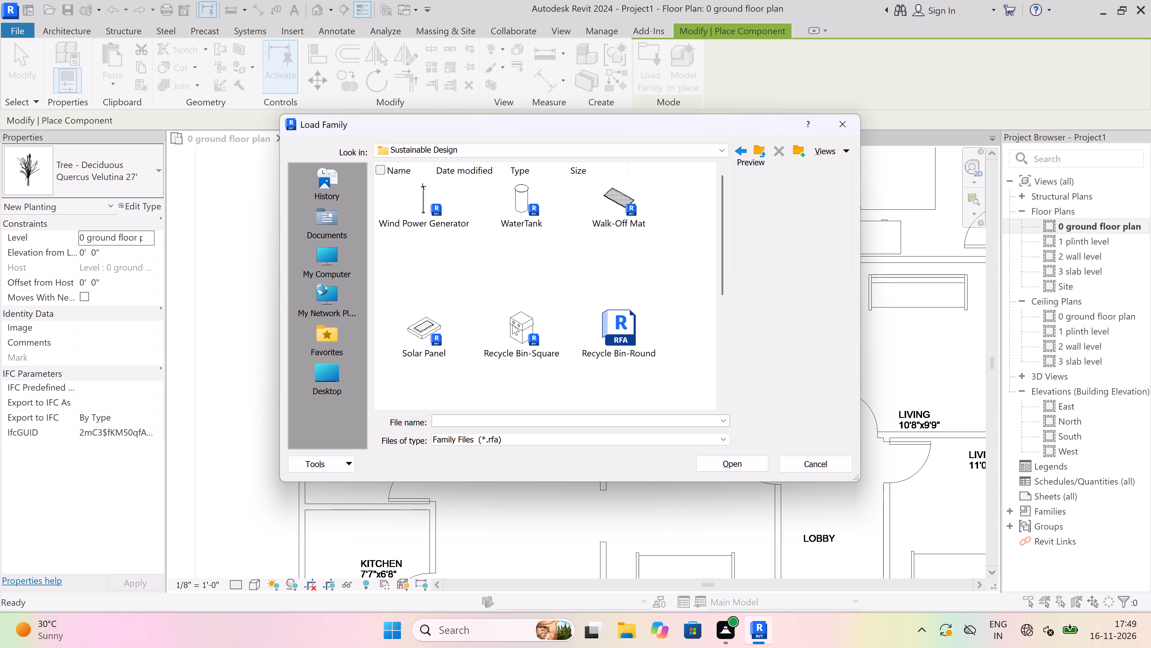
scroll(513, 321, "down", 2)
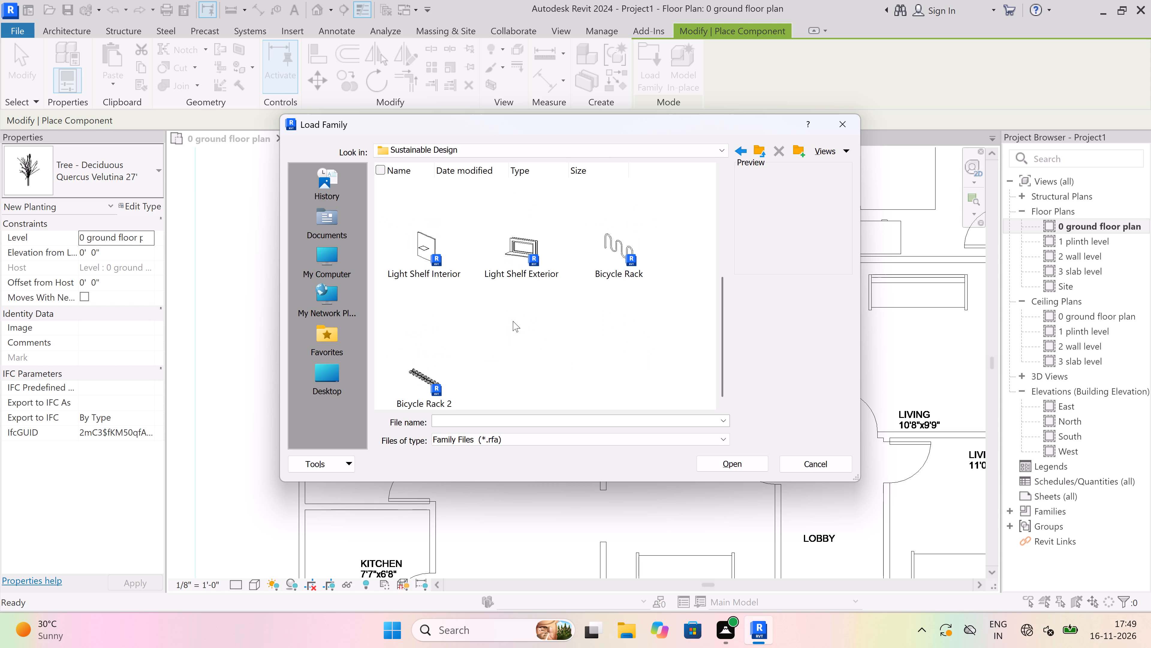
scroll(513, 321, "up", 2)
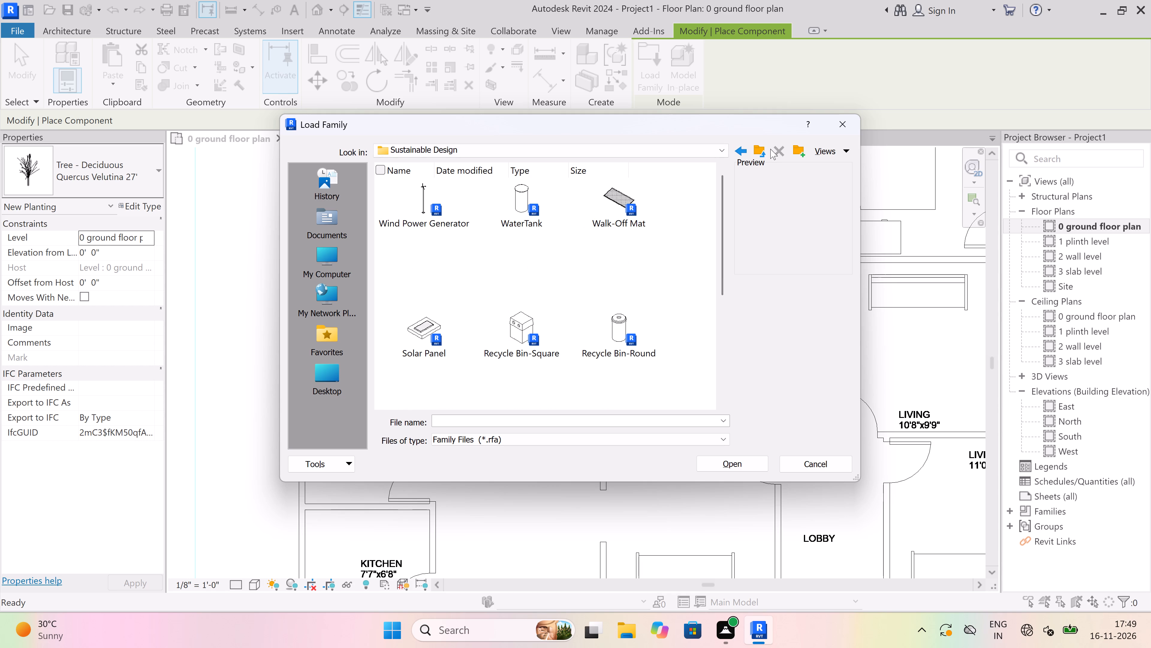
Examine the US library's System Families and Site folders for further components to load.
double_click(761, 146)
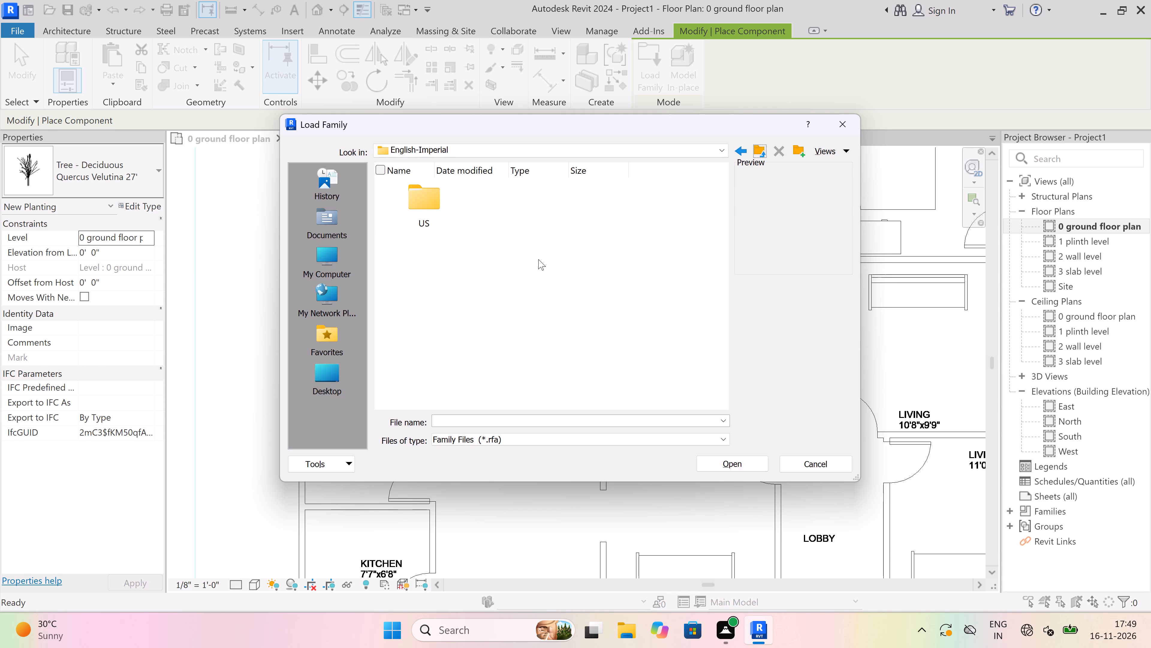
double_click(435, 204)
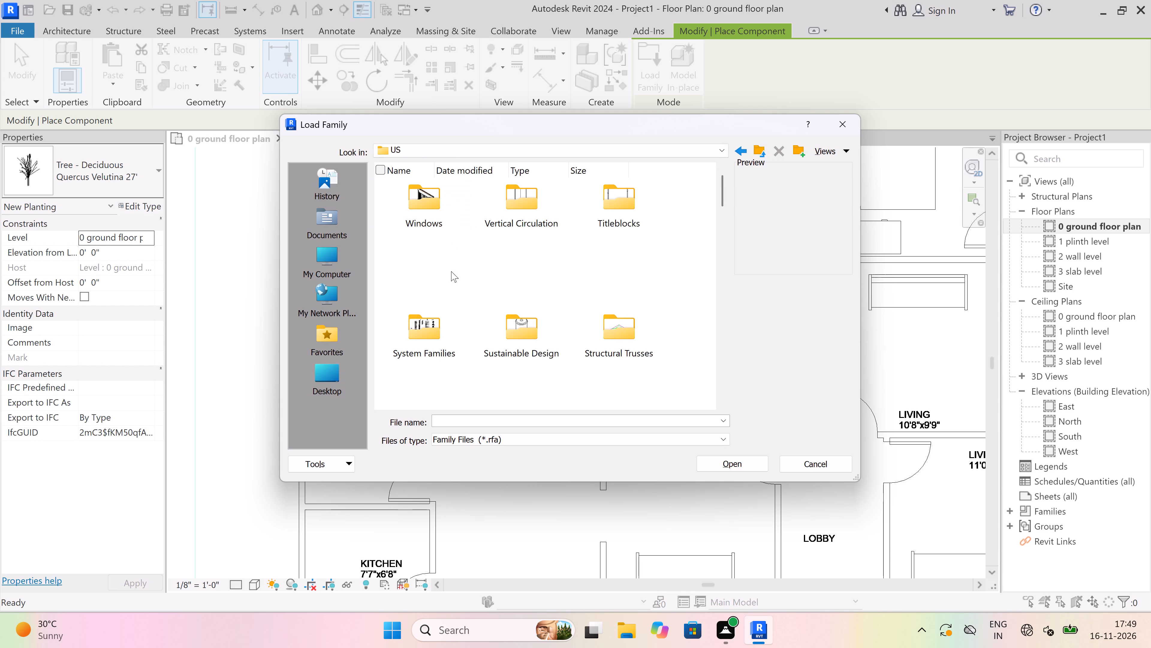
double_click(436, 327)
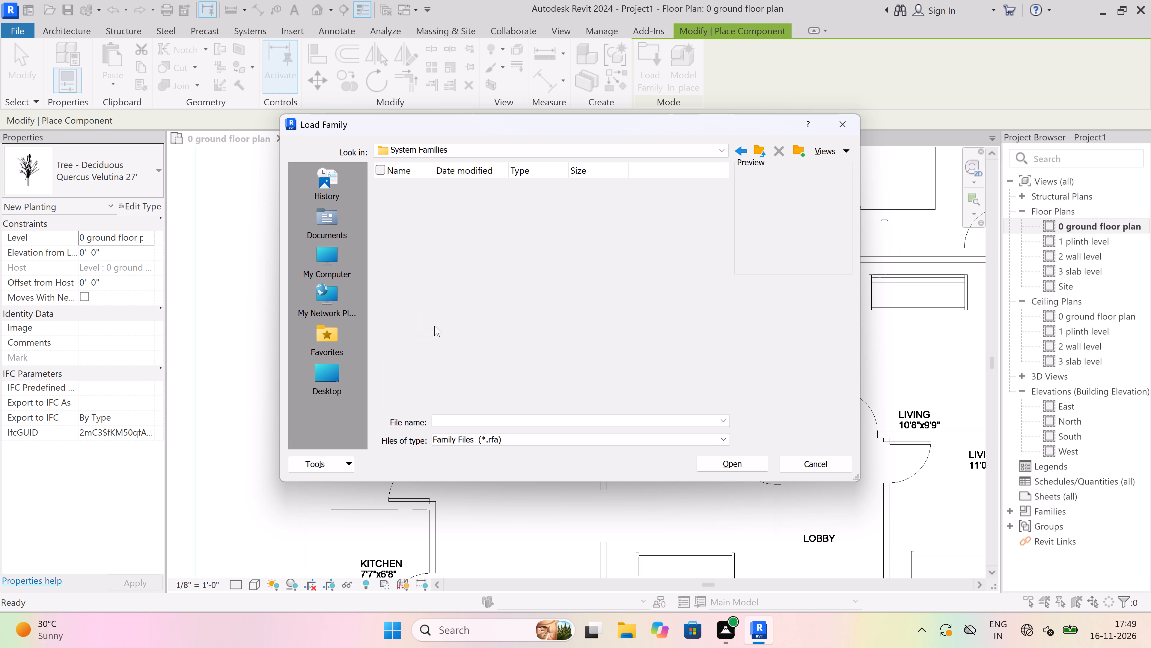
scroll(465, 272, "up", 3)
left_click(755, 146)
left_click(757, 146)
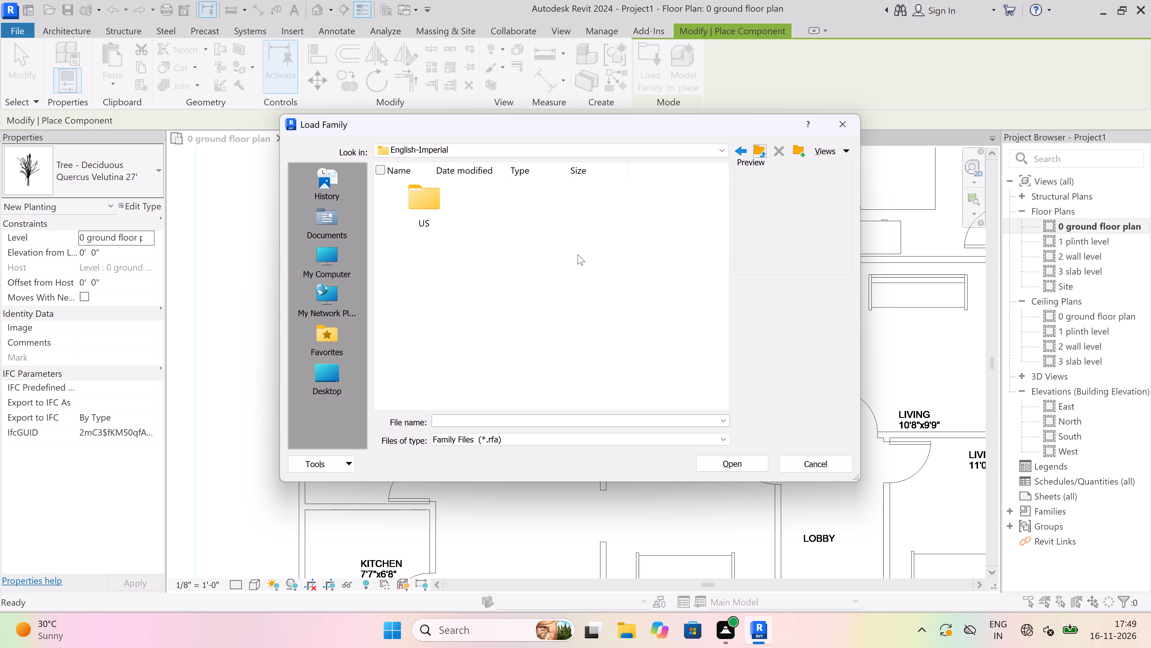
double_click(430, 193)
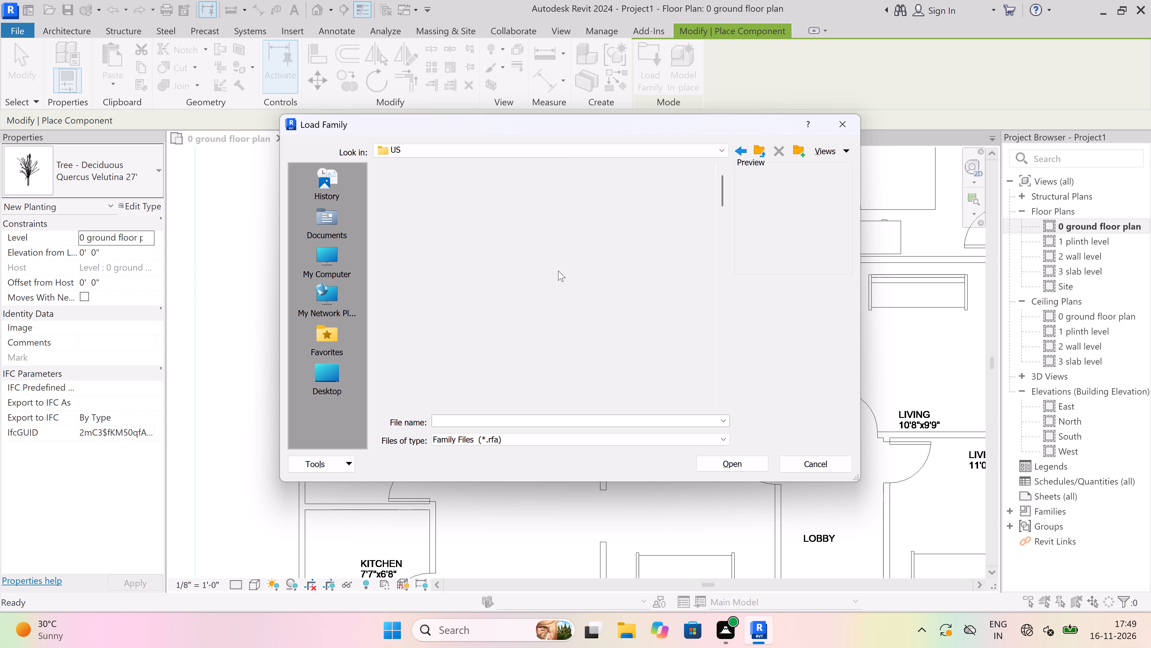
scroll(597, 345, "down", 1)
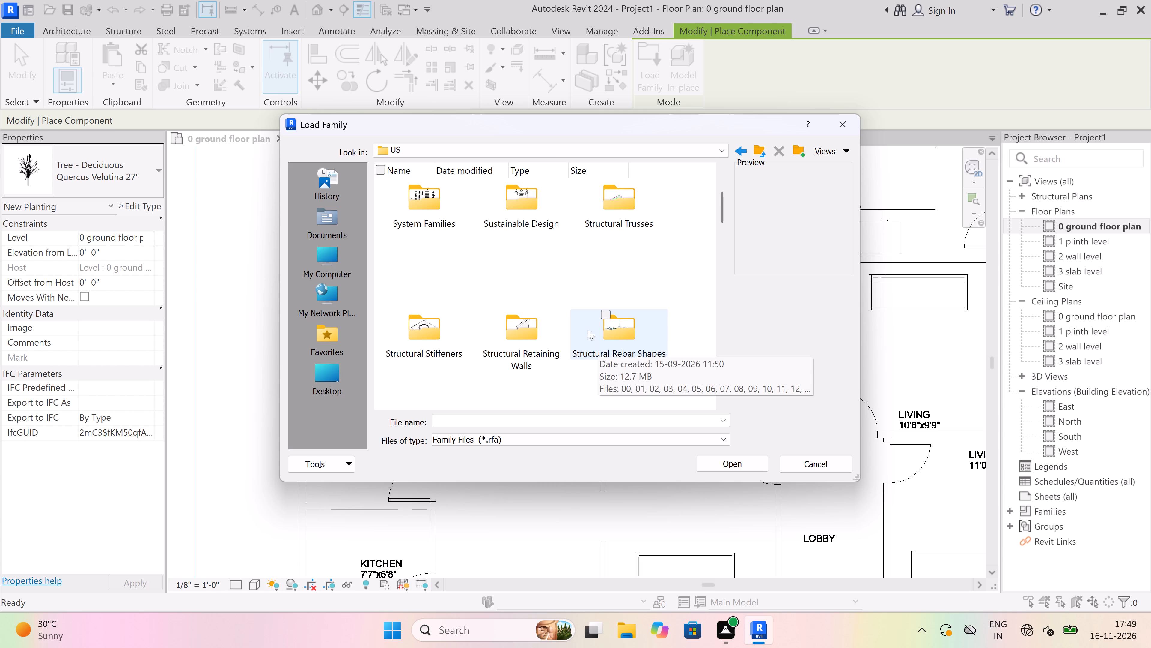
scroll(546, 276, "down", 1)
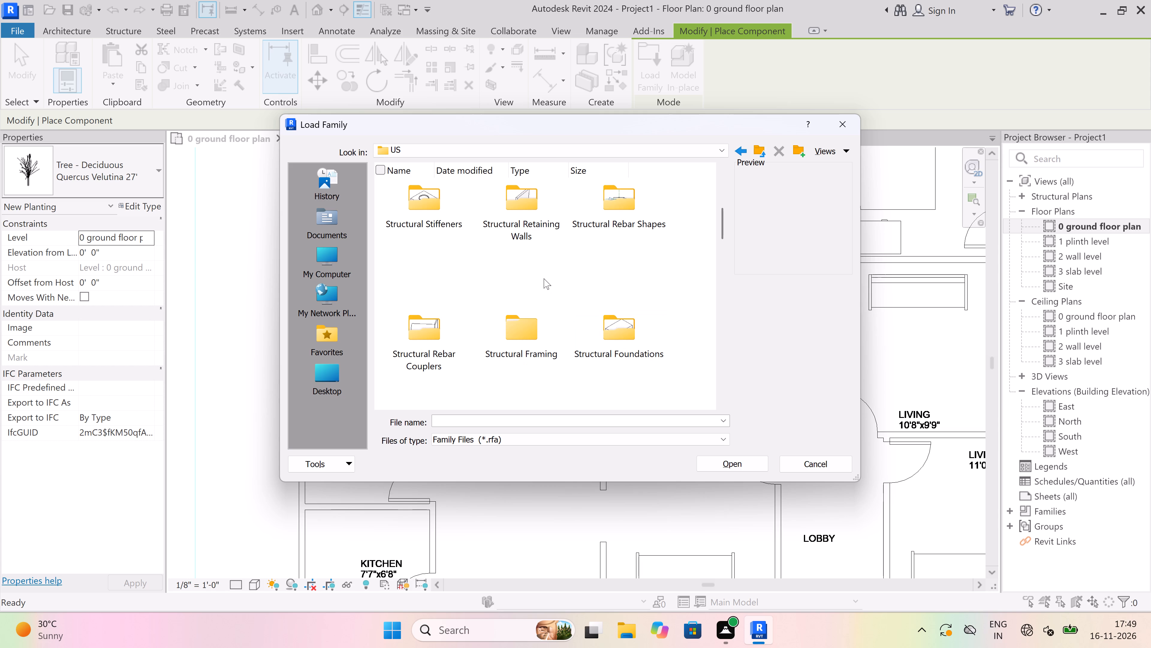
scroll(544, 278, "down", 1)
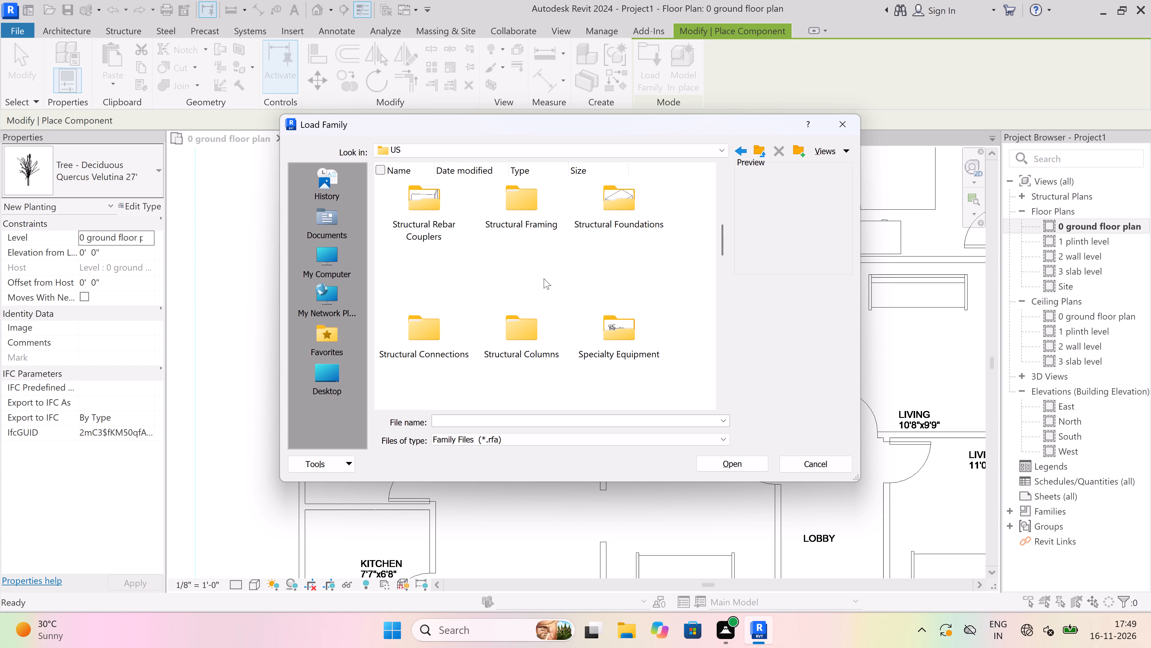
scroll(544, 278, "down", 1)
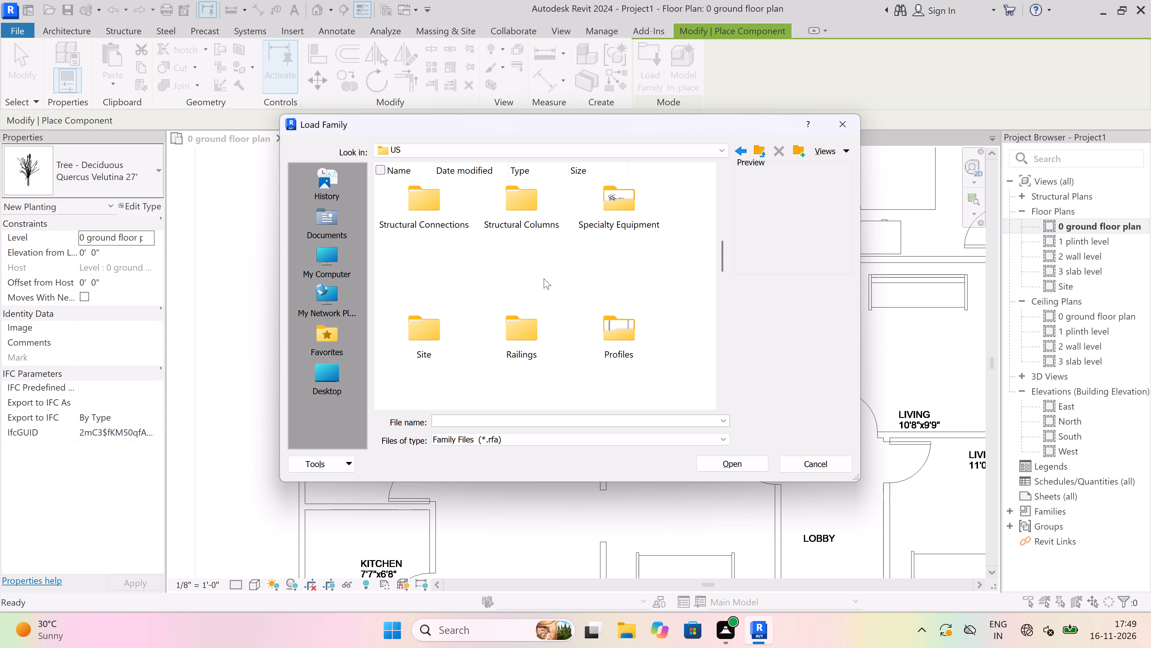
scroll(544, 278, "down", 1)
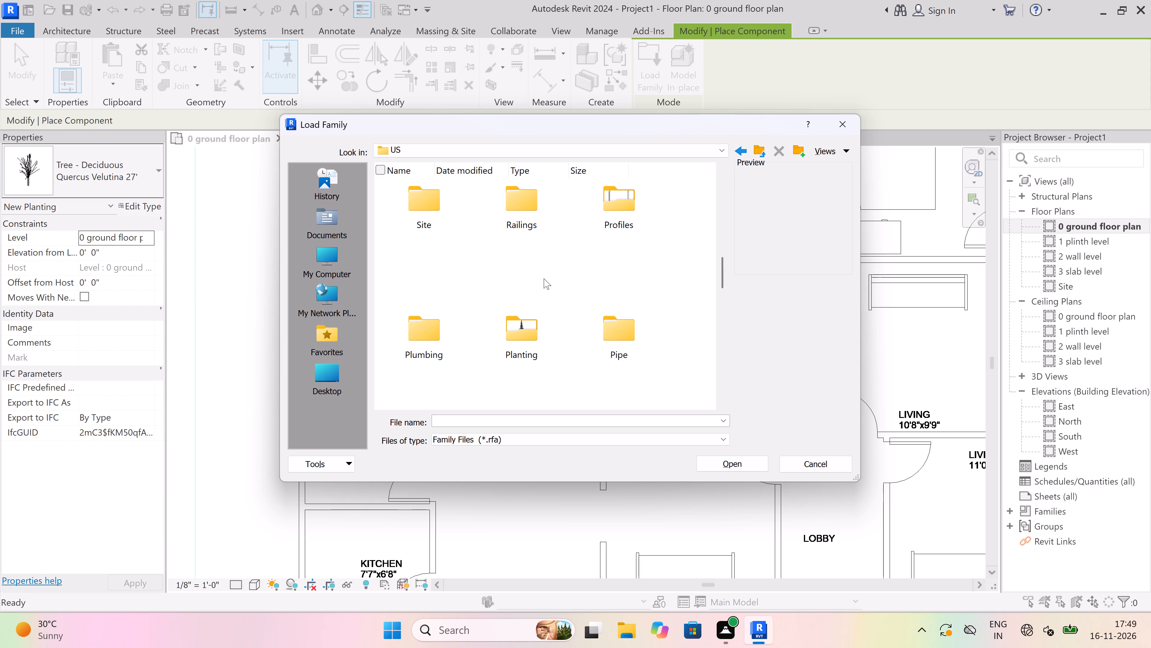
double_click(433, 205)
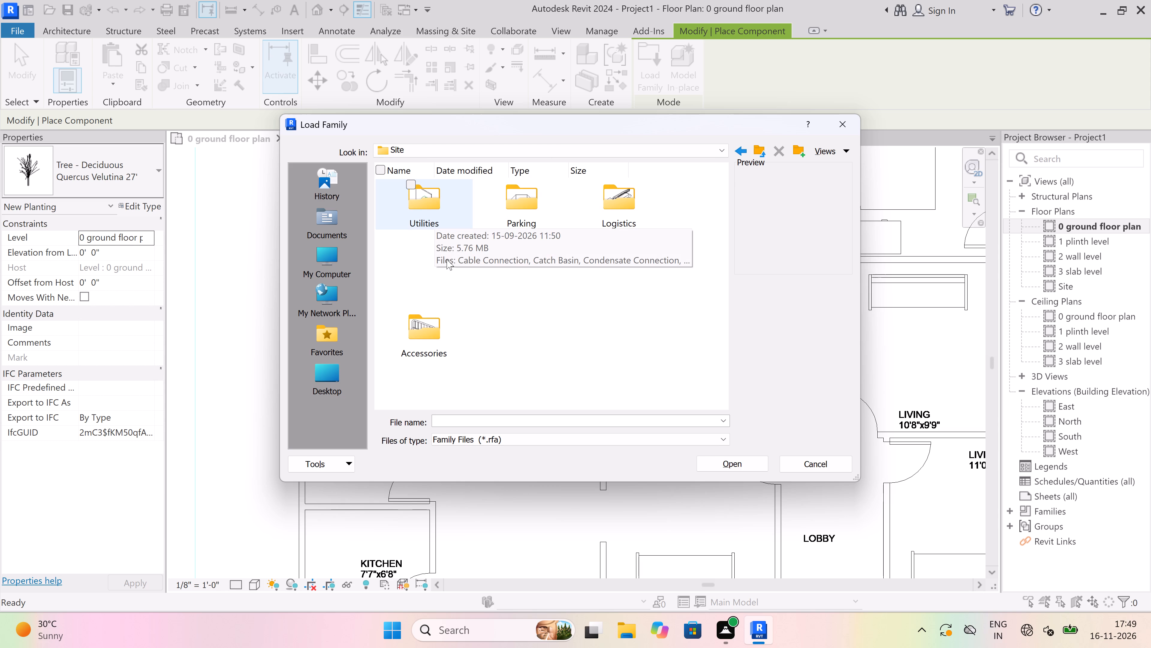
double_click(754, 151)
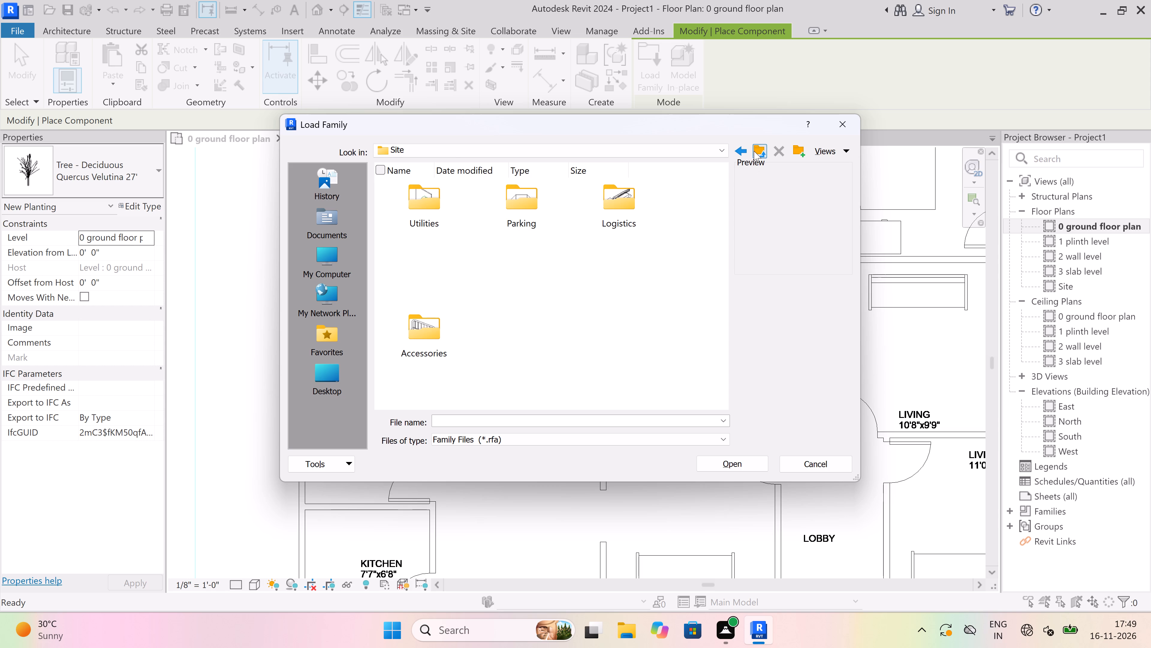
Browse the US library to the Entourage folder and examine the families it offers.
double_click(428, 214)
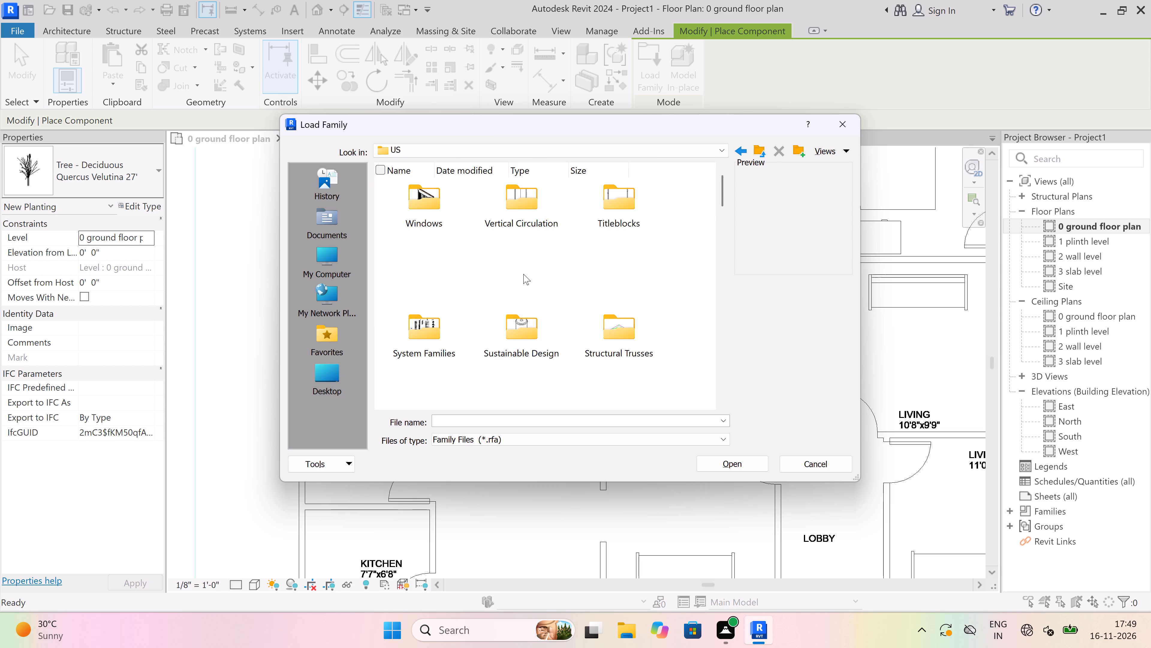
scroll(523, 274, "down", 1)
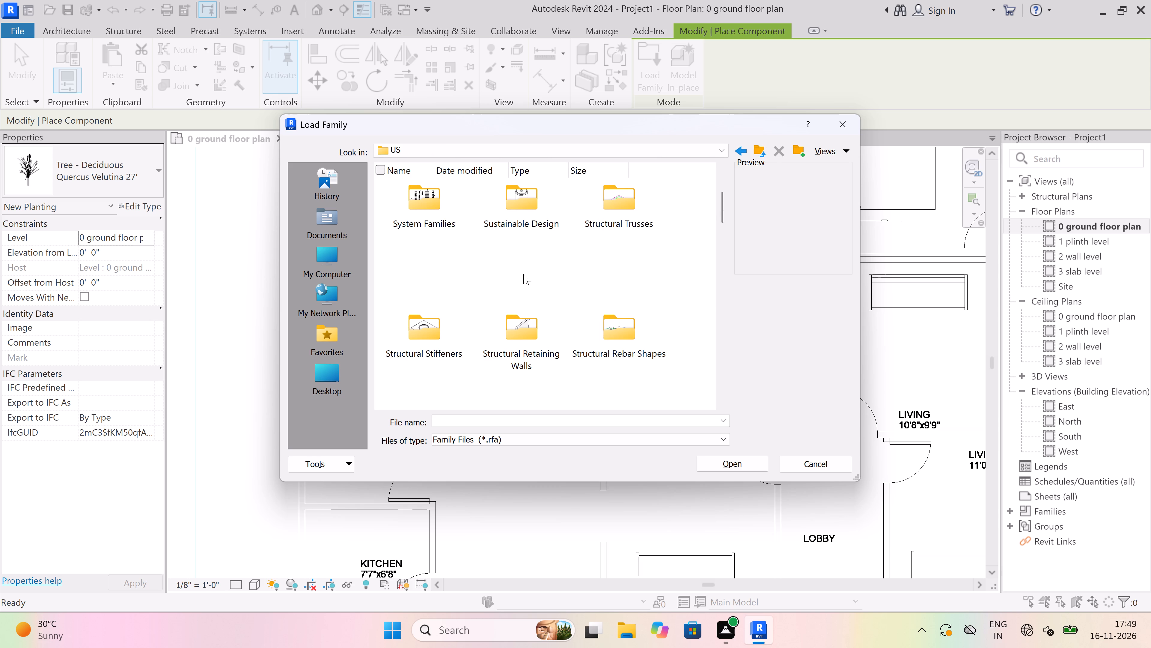
scroll(523, 274, "down", 1)
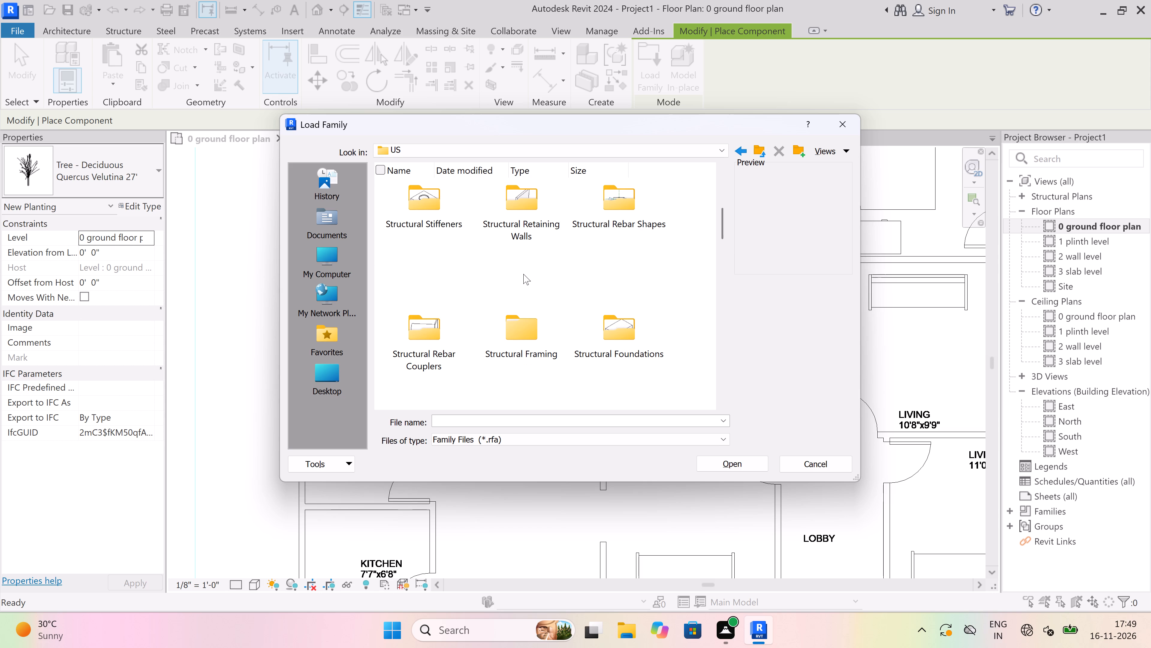
scroll(523, 274, "down", 1)
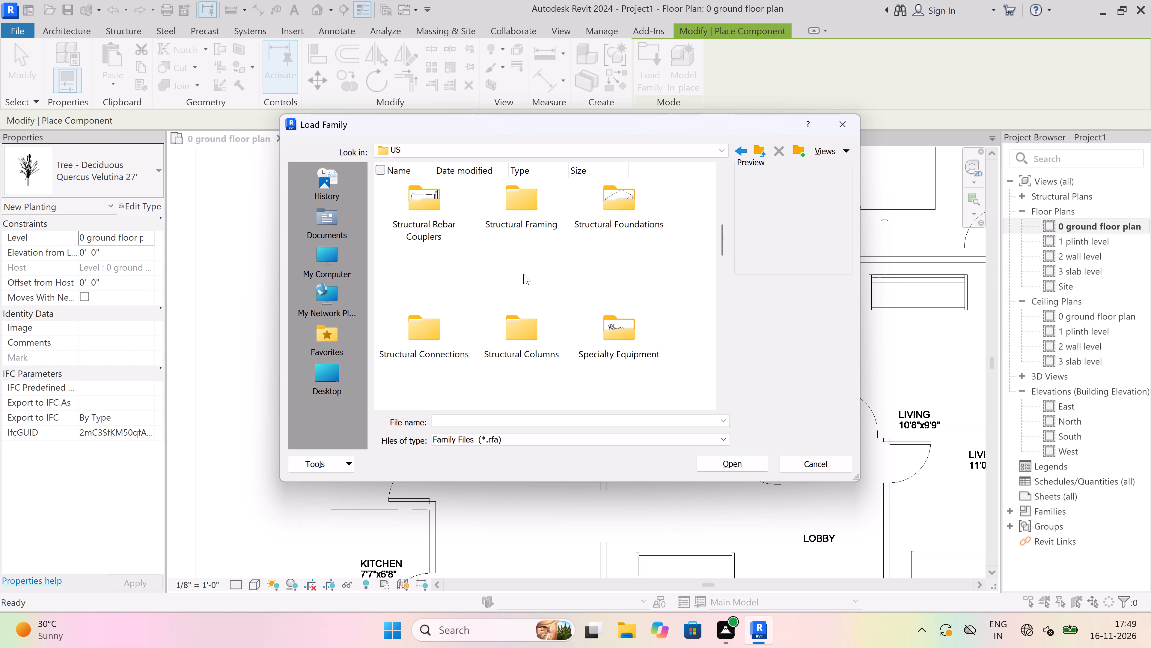
scroll(523, 274, "down", 1)
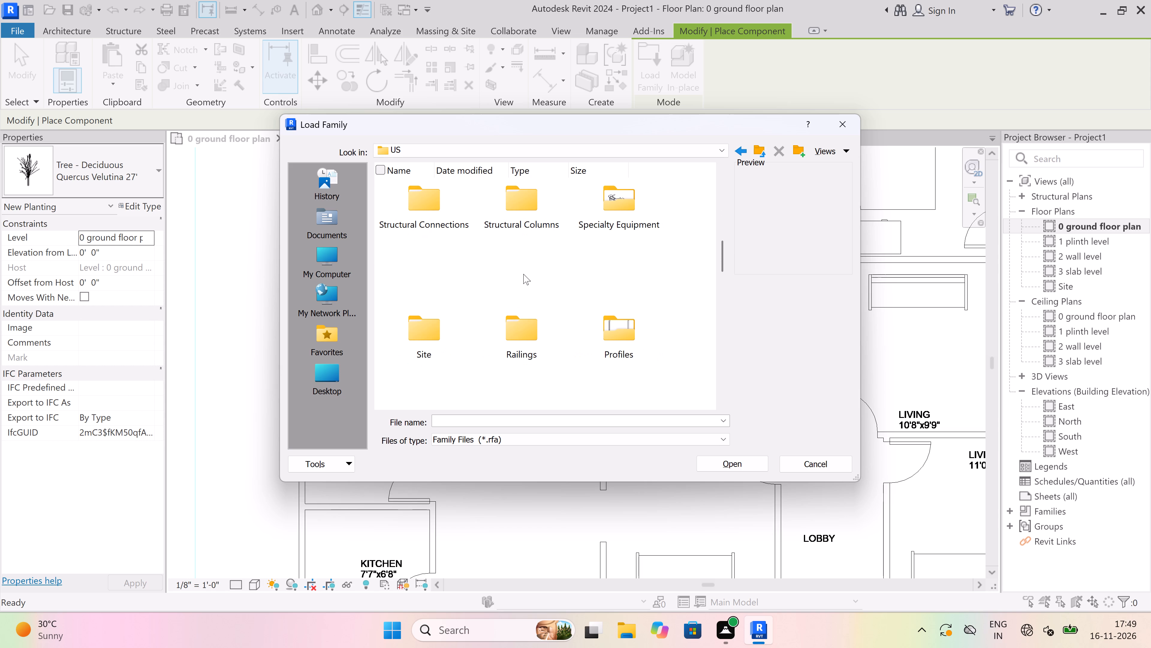
scroll(523, 274, "down", 1)
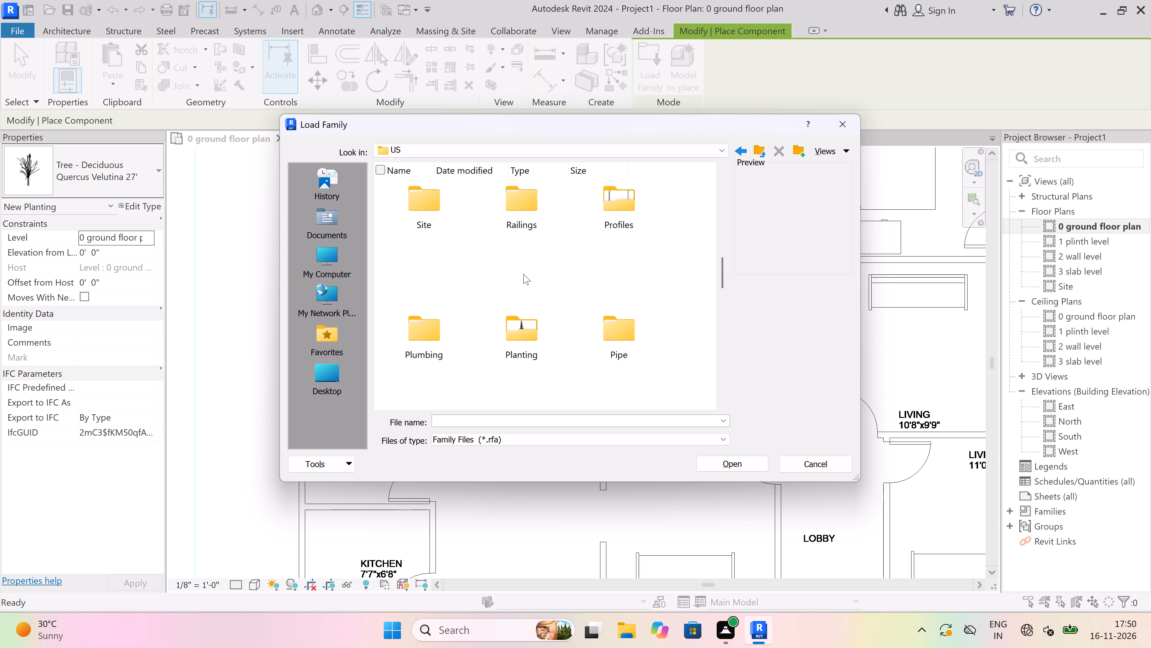
scroll(523, 274, "down", 2)
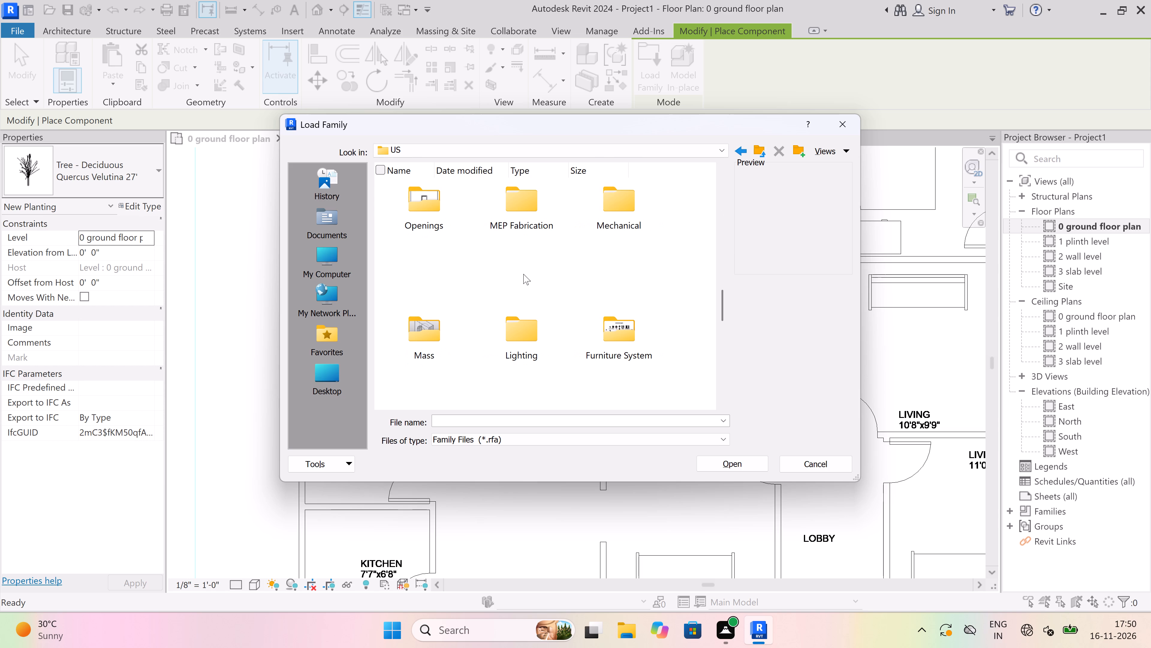
scroll(523, 274, "down", 1)
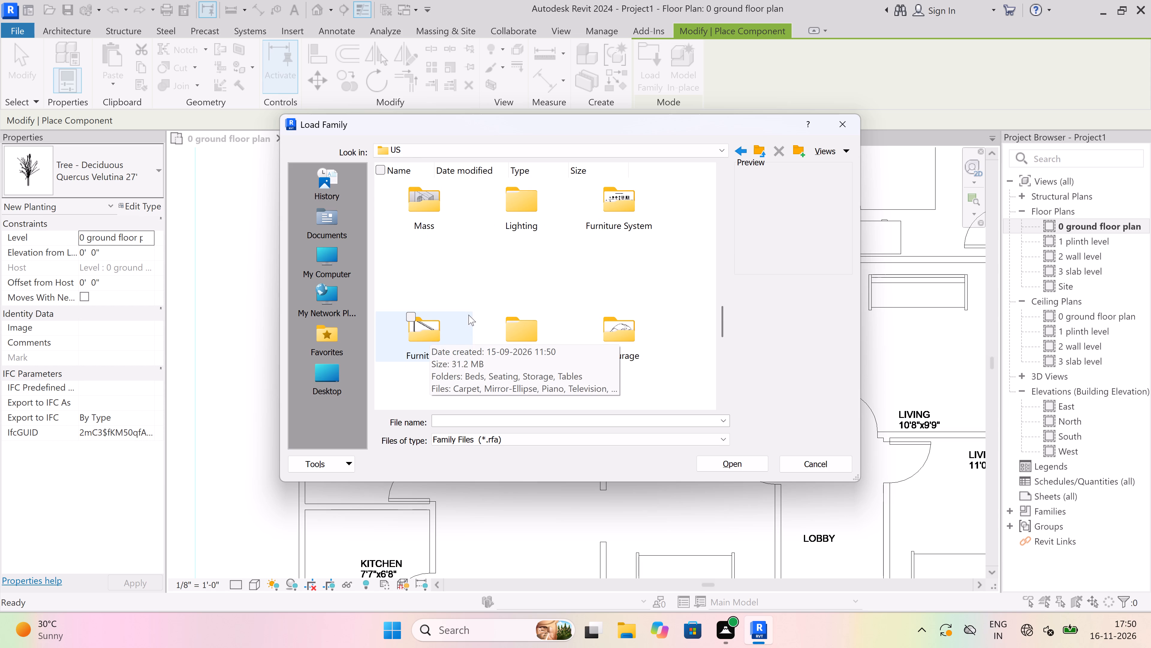
double_click(610, 344)
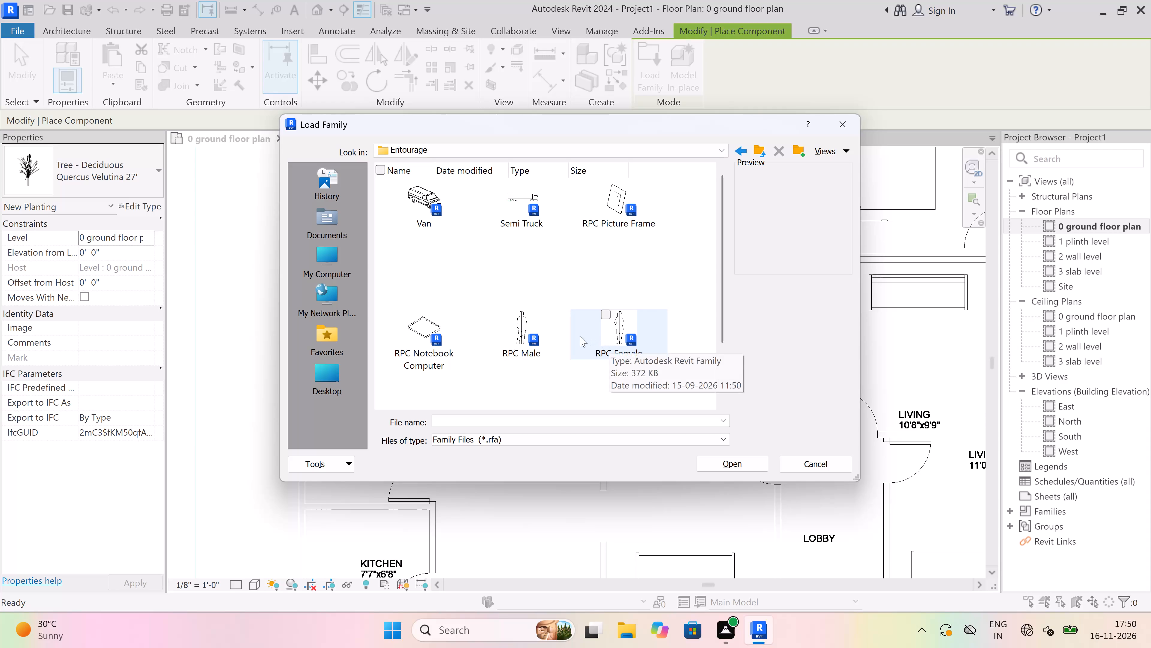
scroll(504, 299, "down", 1)
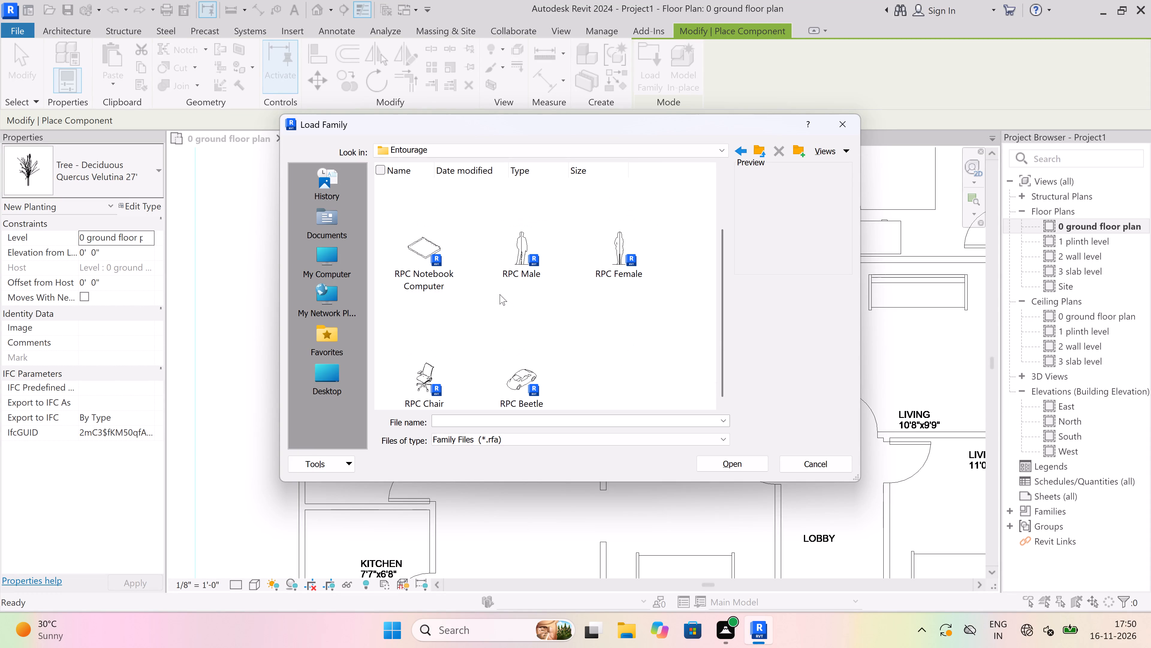
scroll(500, 294, "down", 3)
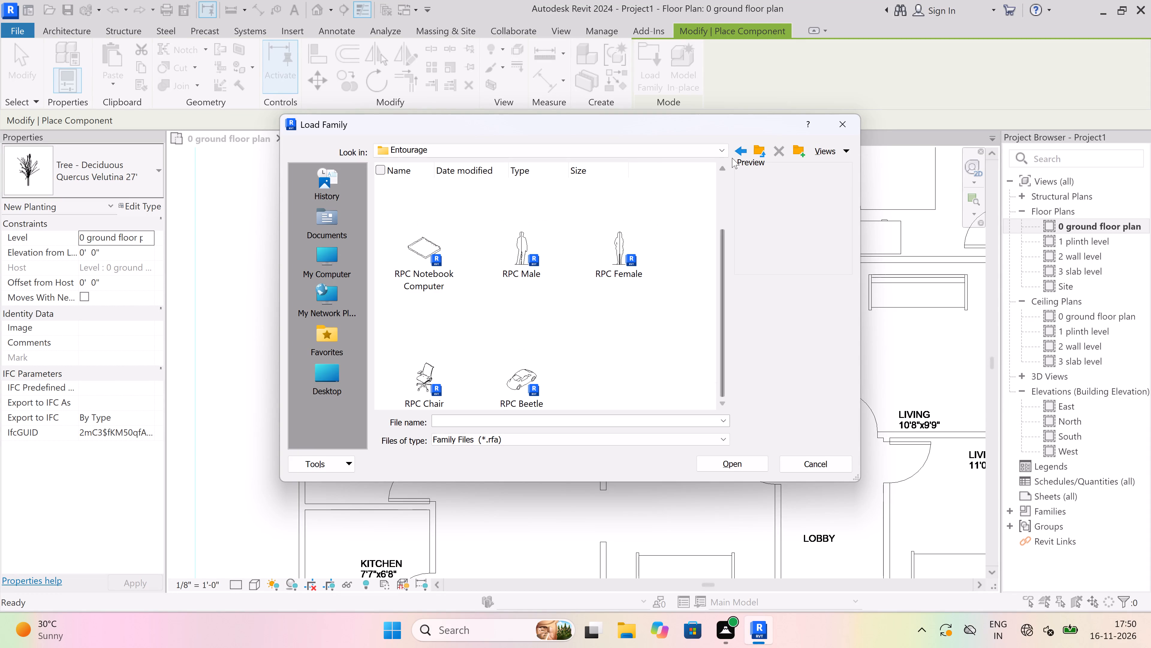
left_click(762, 148)
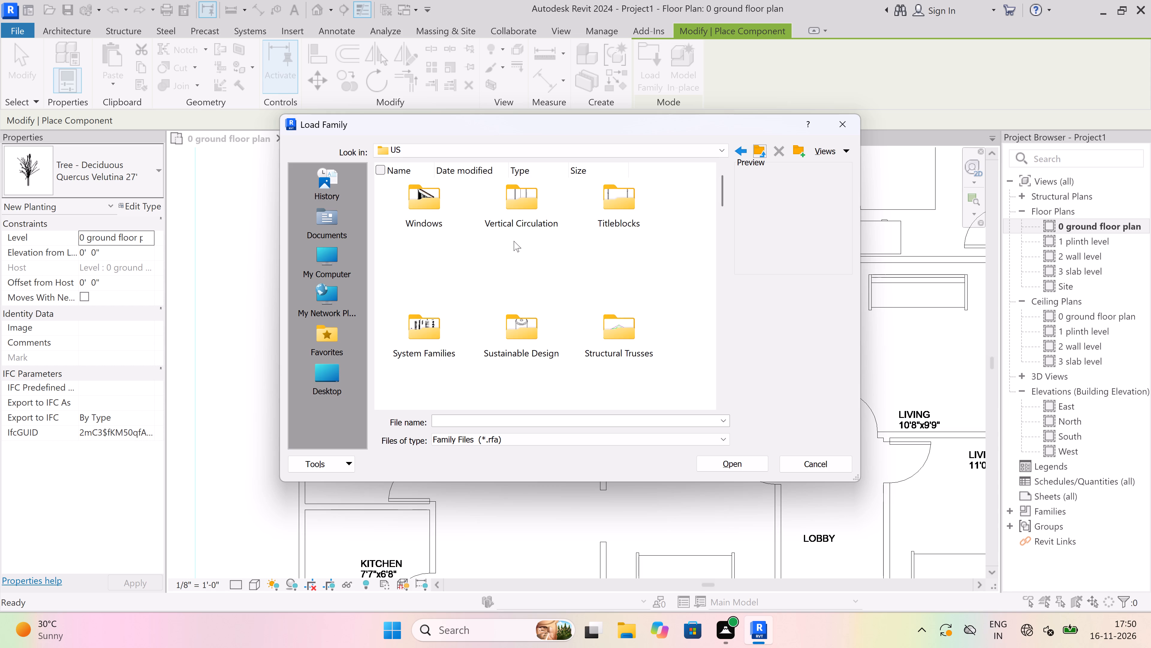
Examine the US library's folders, from Windows through to Furniture and Doors, for further components to load.
scroll(483, 268, "down", 3)
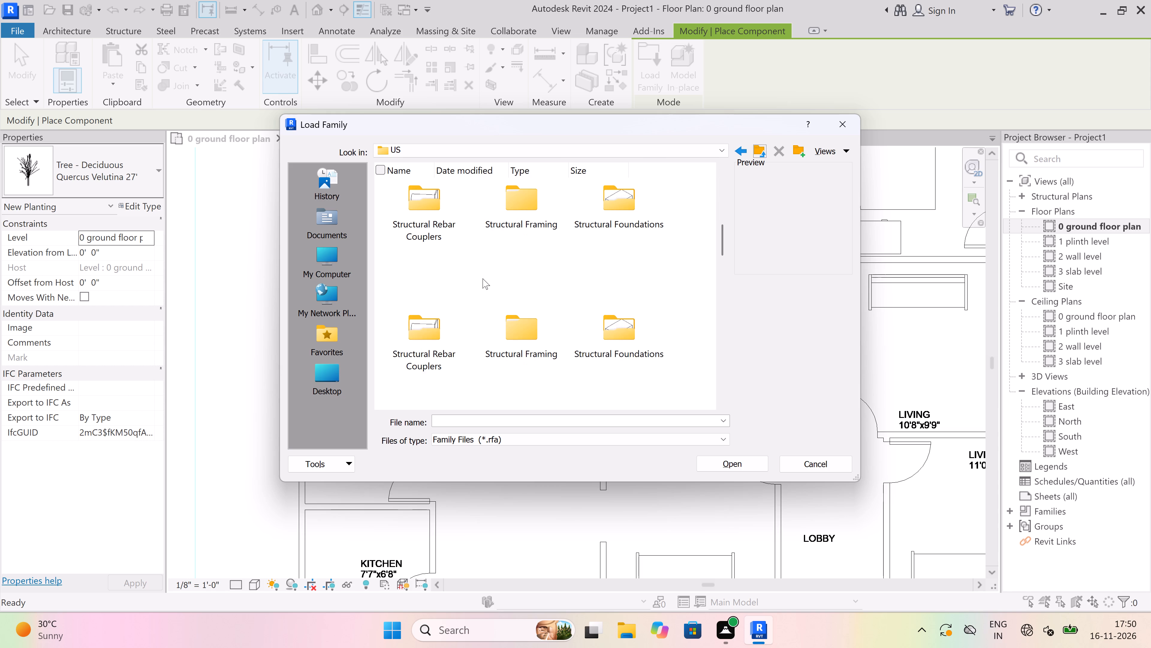
scroll(477, 267, "up", 1)
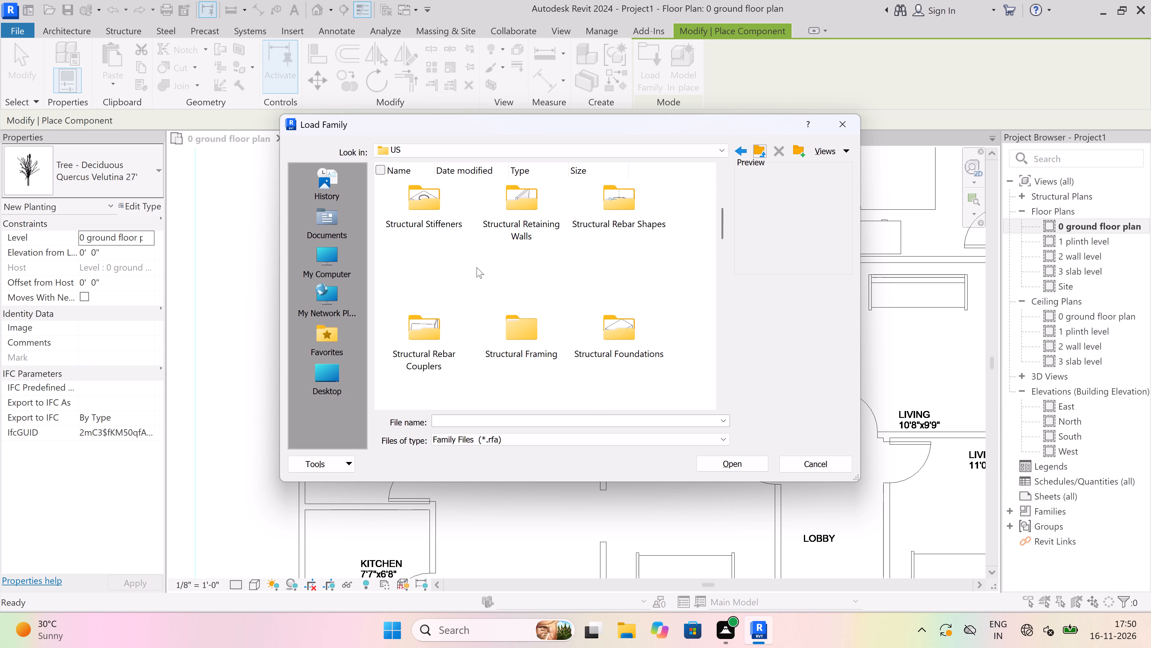
scroll(477, 267, "up", 2)
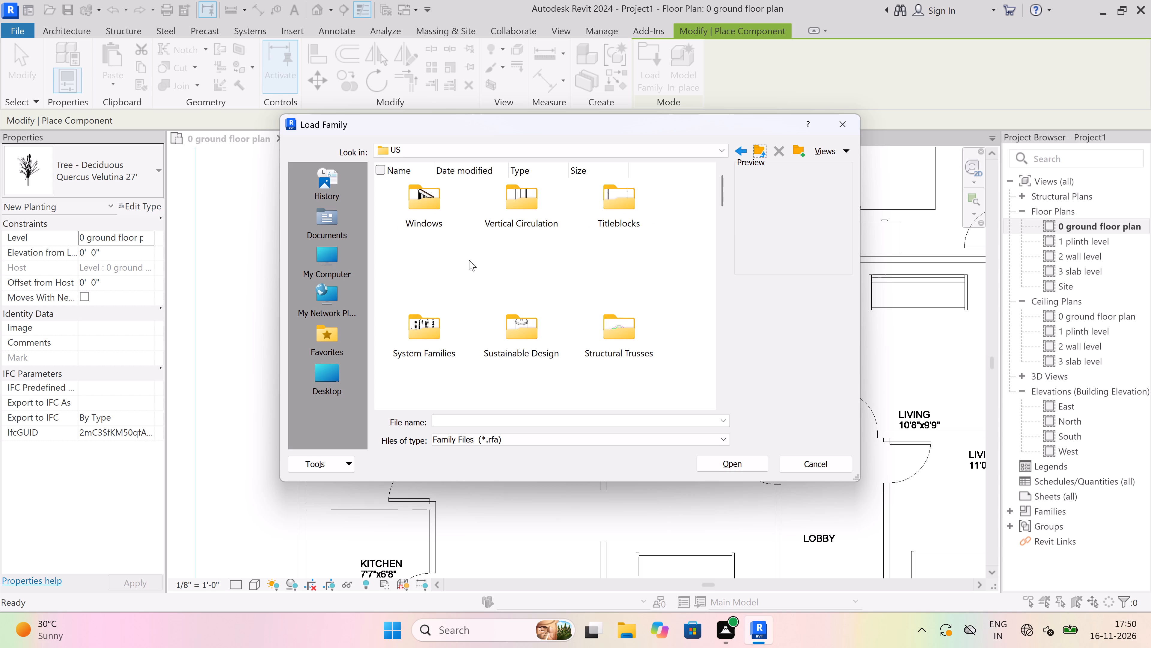
scroll(469, 260, "down", 2)
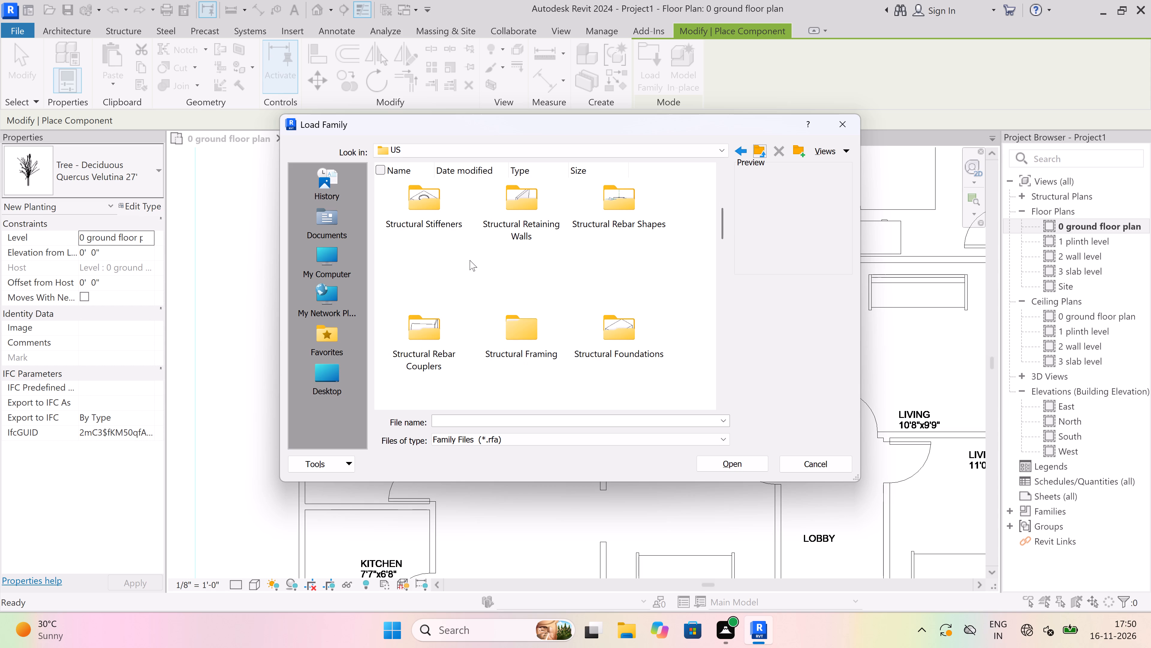
scroll(470, 260, "down", 1)
scroll(478, 301, "down", 1)
scroll(478, 301, "up", 1)
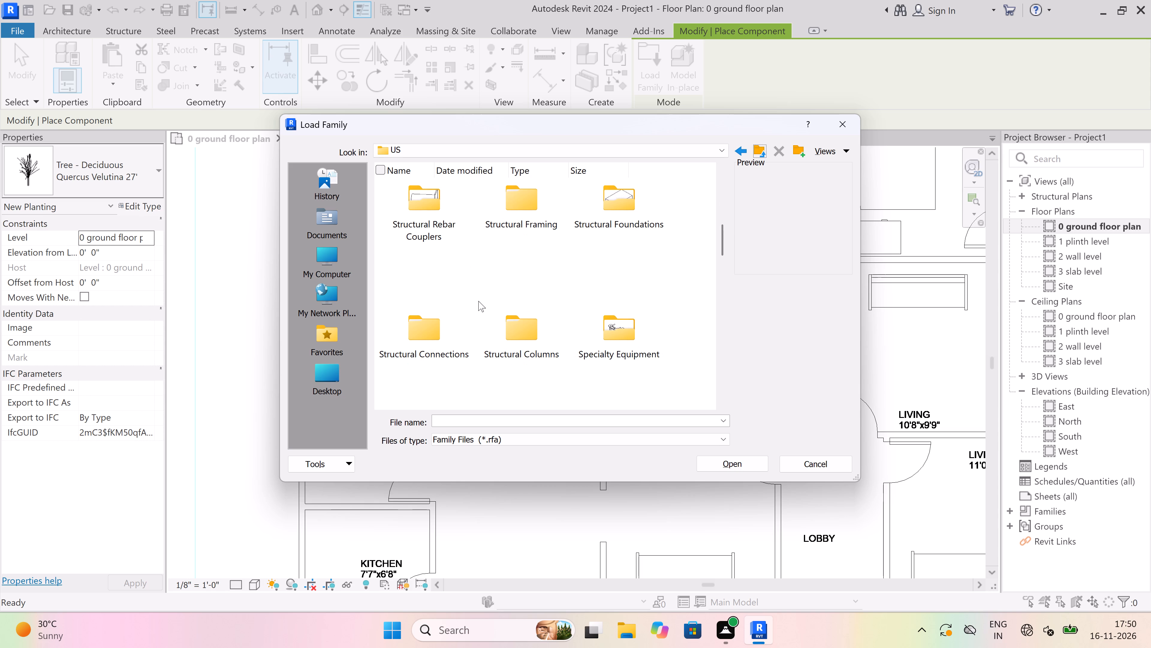
scroll(478, 300, "up", 1)
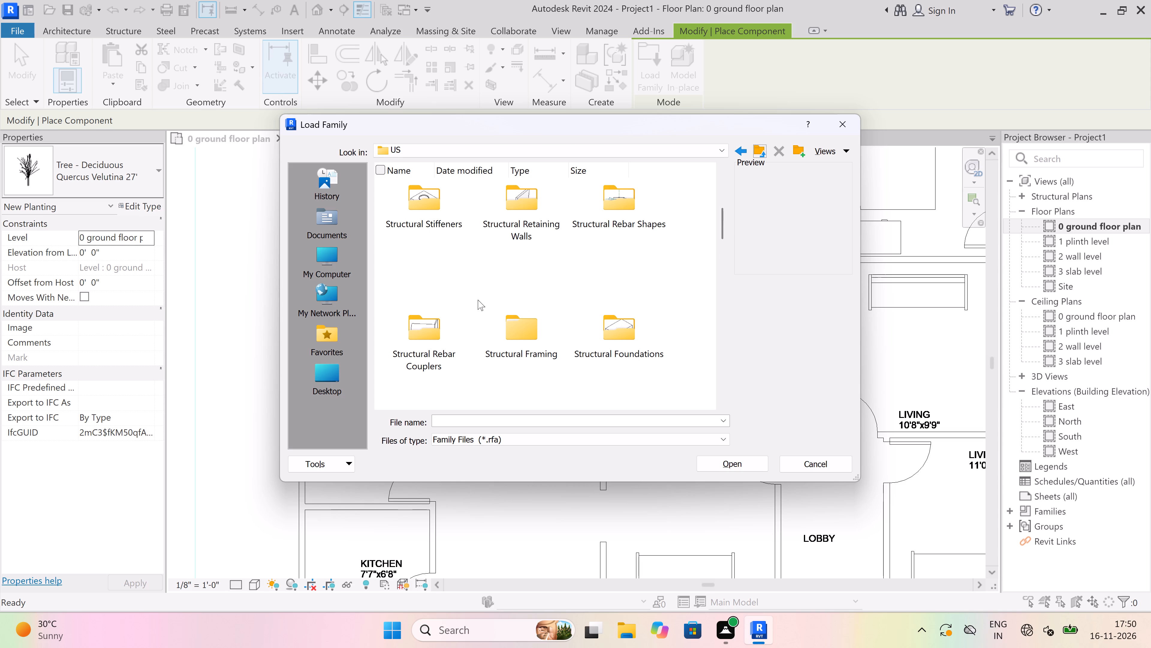
scroll(478, 300, "up", 1)
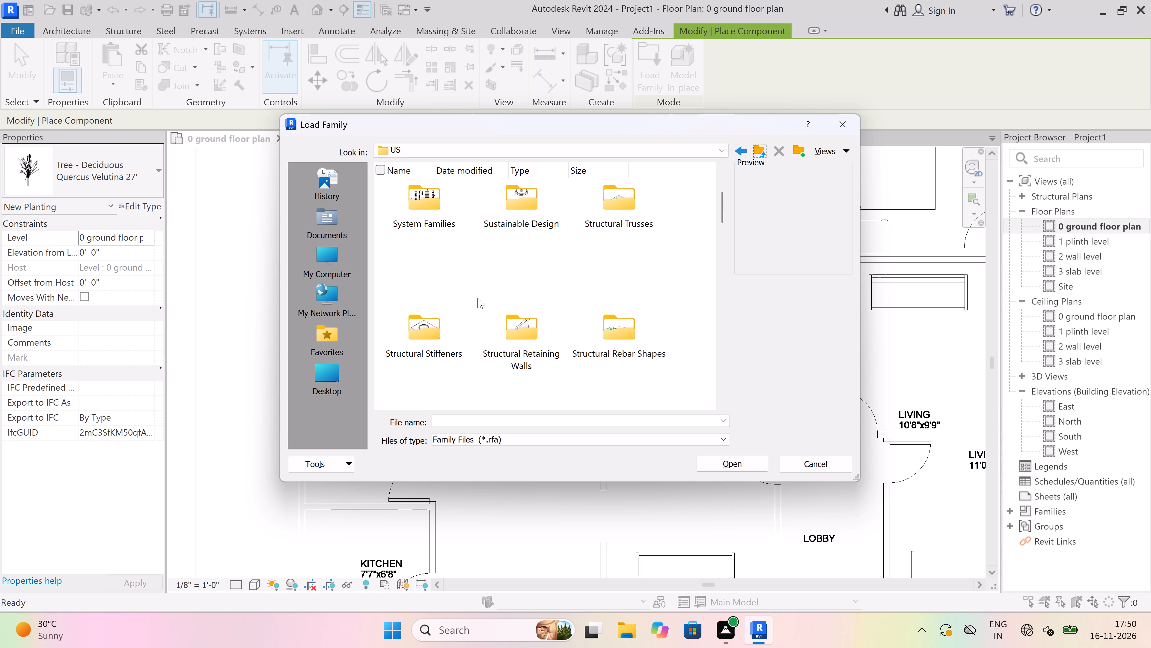
scroll(471, 275, "down", 2)
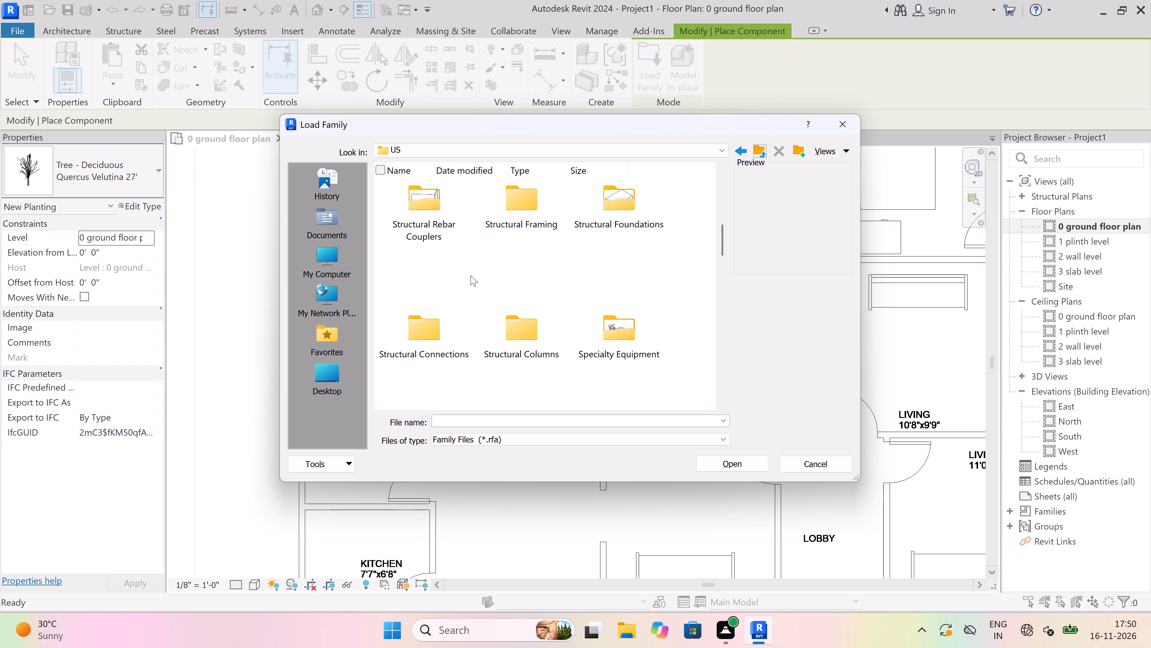
scroll(471, 275, "down", 2)
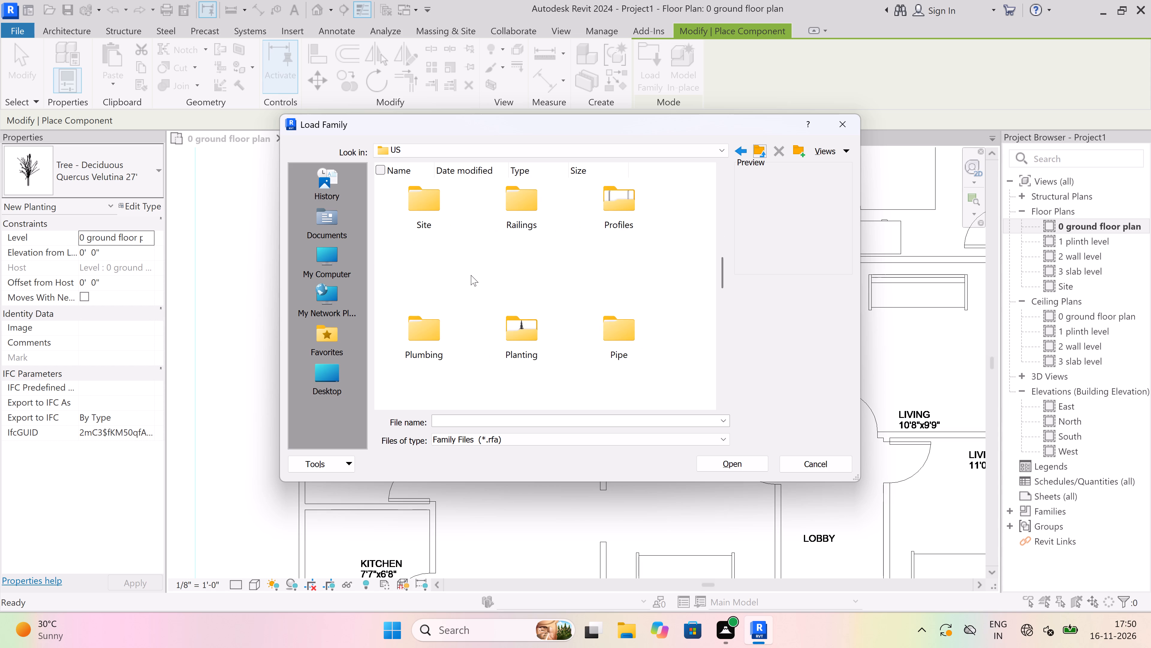
scroll(471, 275, "down", 2)
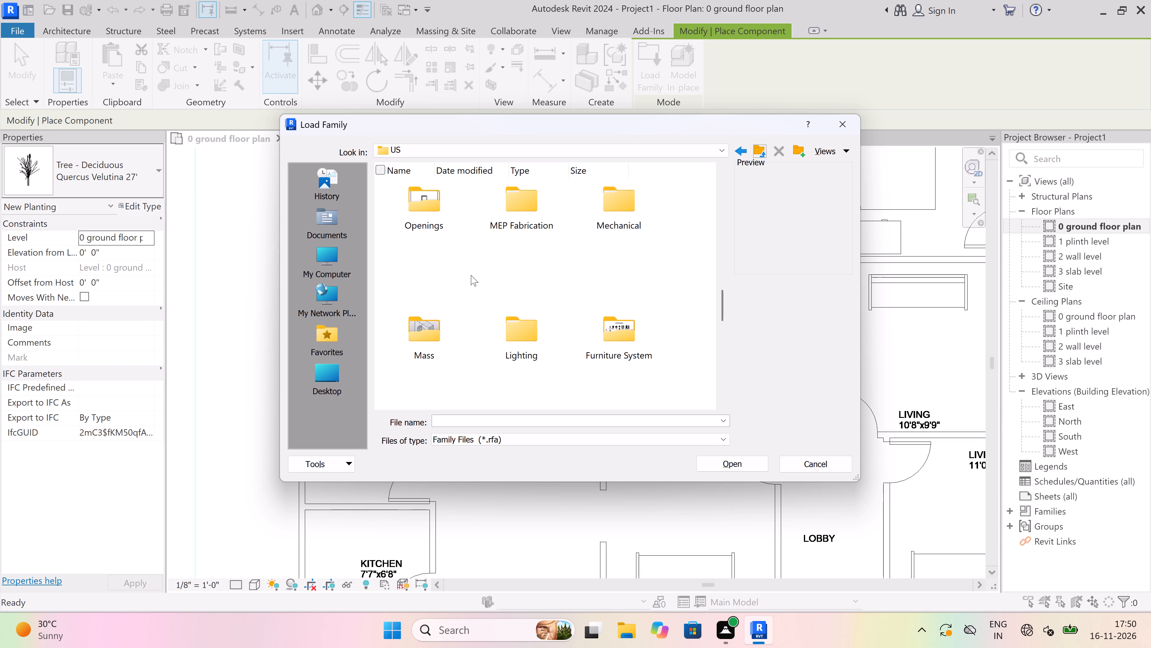
scroll(471, 275, "down", 2)
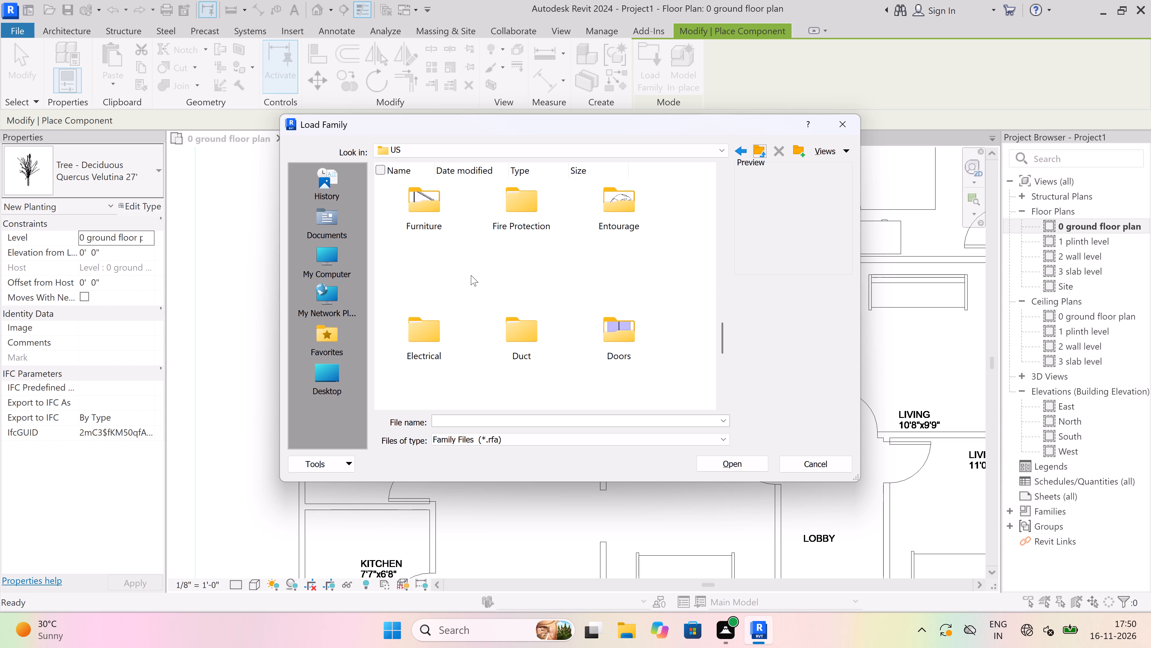
Load the Mirror-Ellipse family from the US library's Furniture folder for placement.
double_click(432, 201)
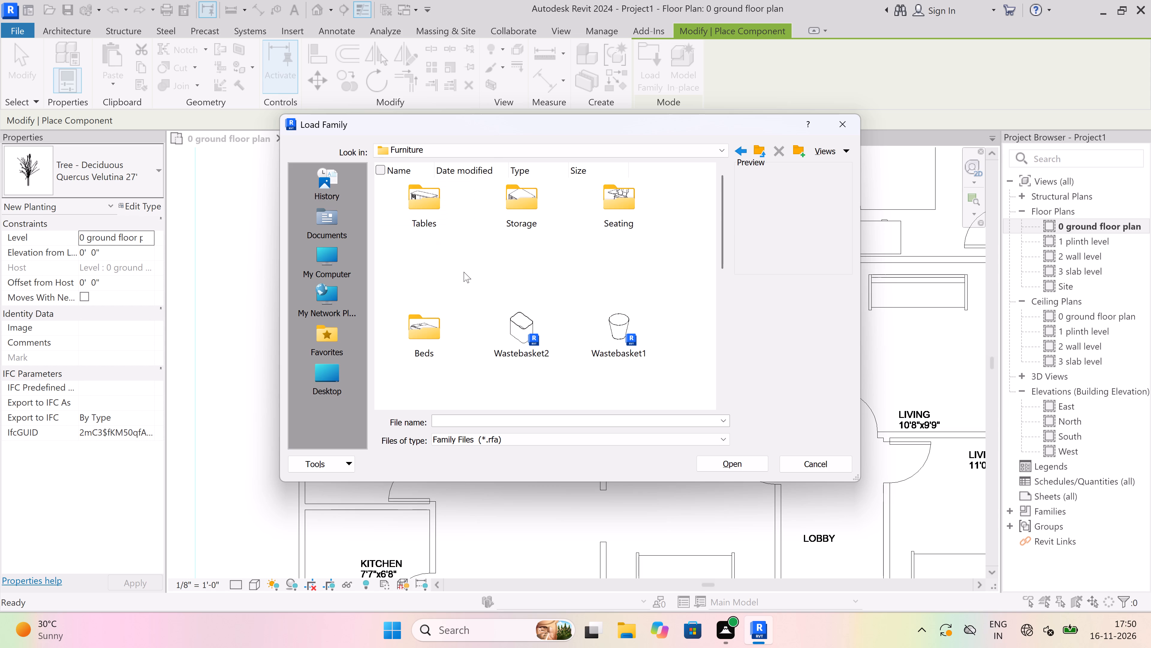
scroll(464, 270, "down", 1)
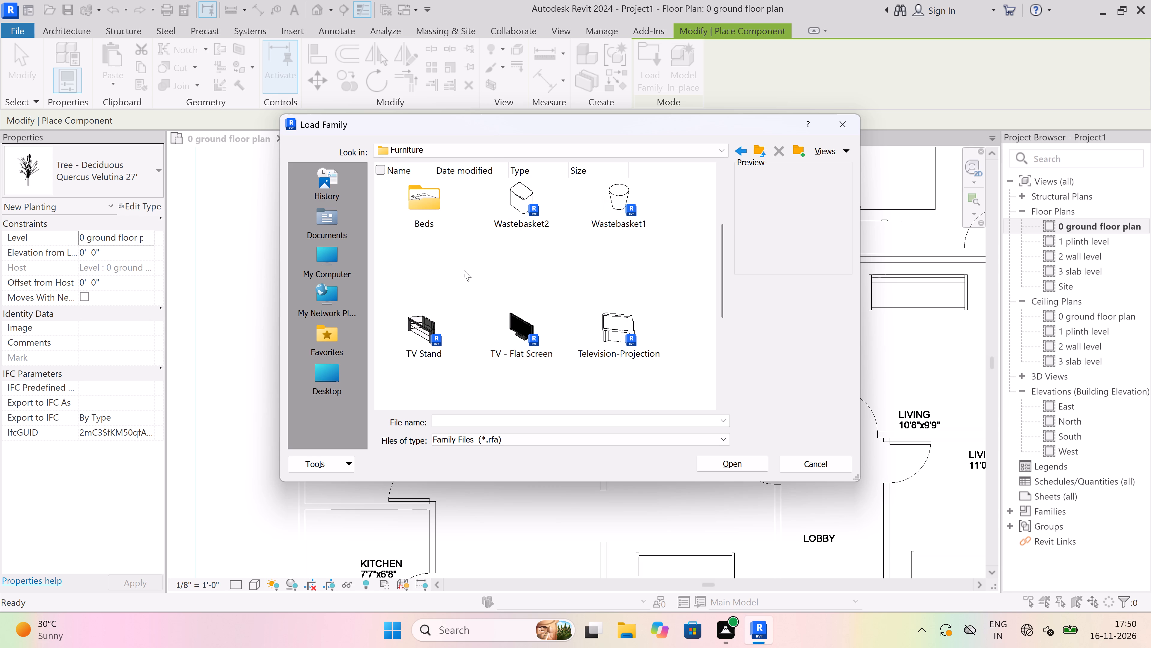
scroll(464, 270, "up", 1)
scroll(465, 270, "down", 2)
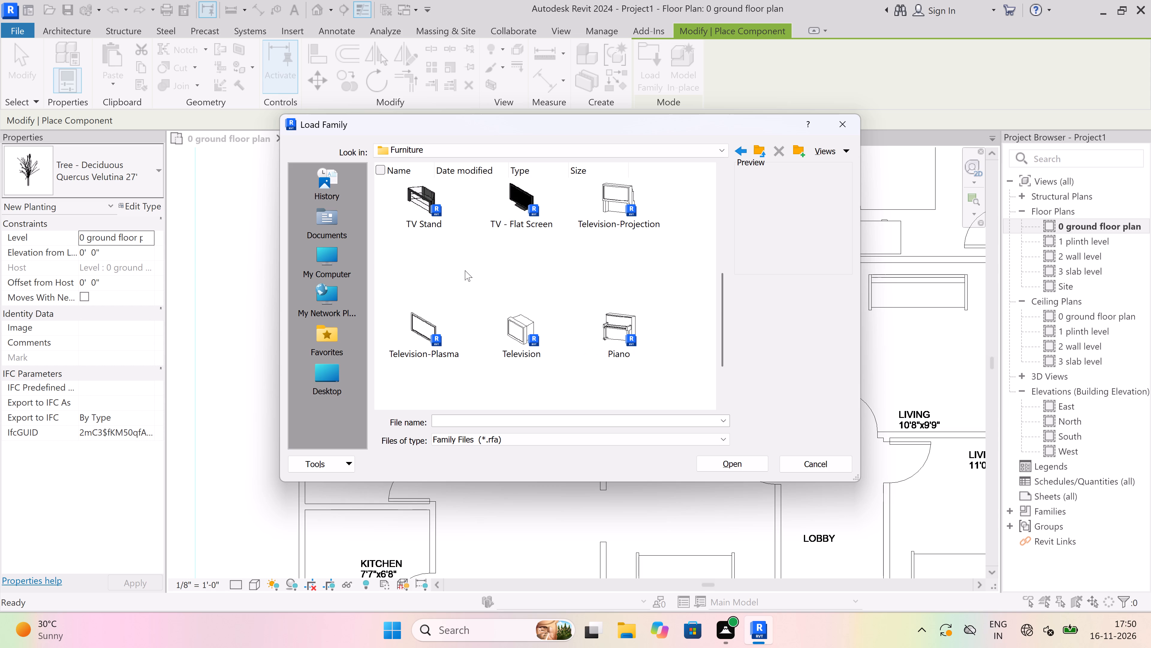
scroll(465, 270, "down", 1)
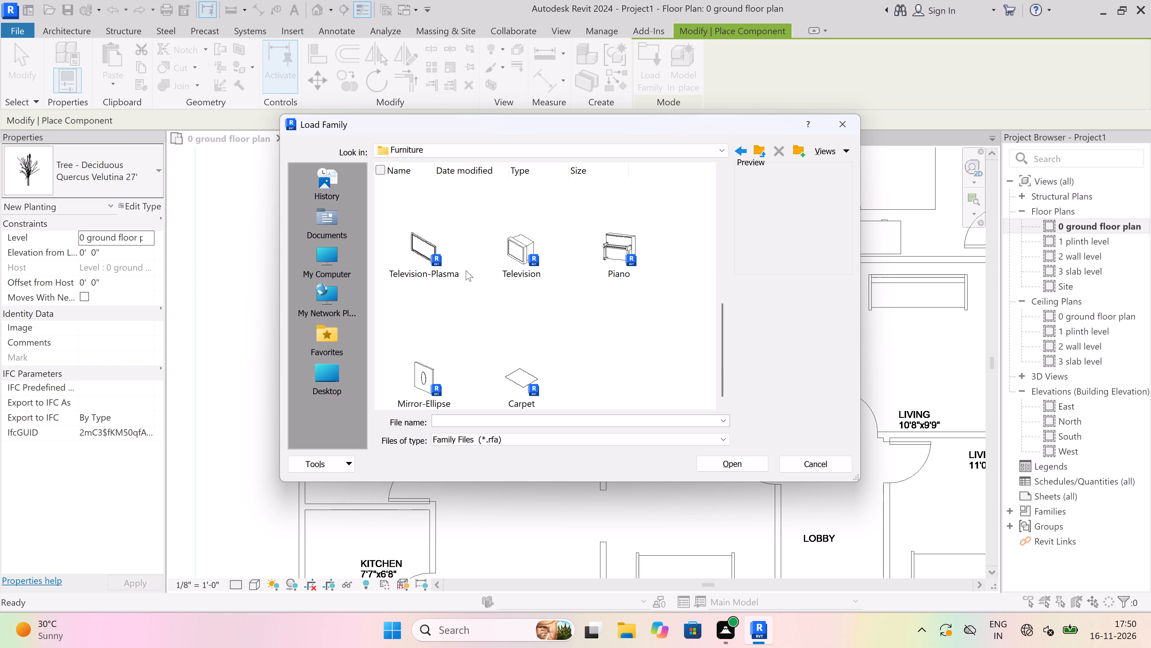
scroll(494, 288, "down", 2)
double_click(416, 378)
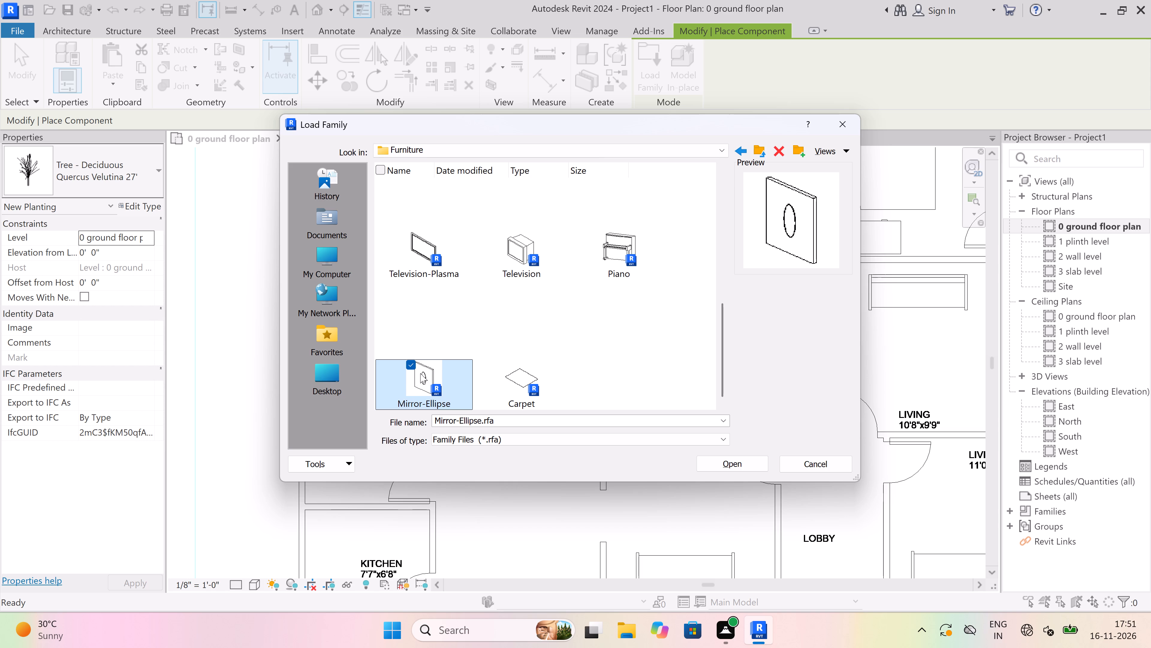
double_click(418, 376)
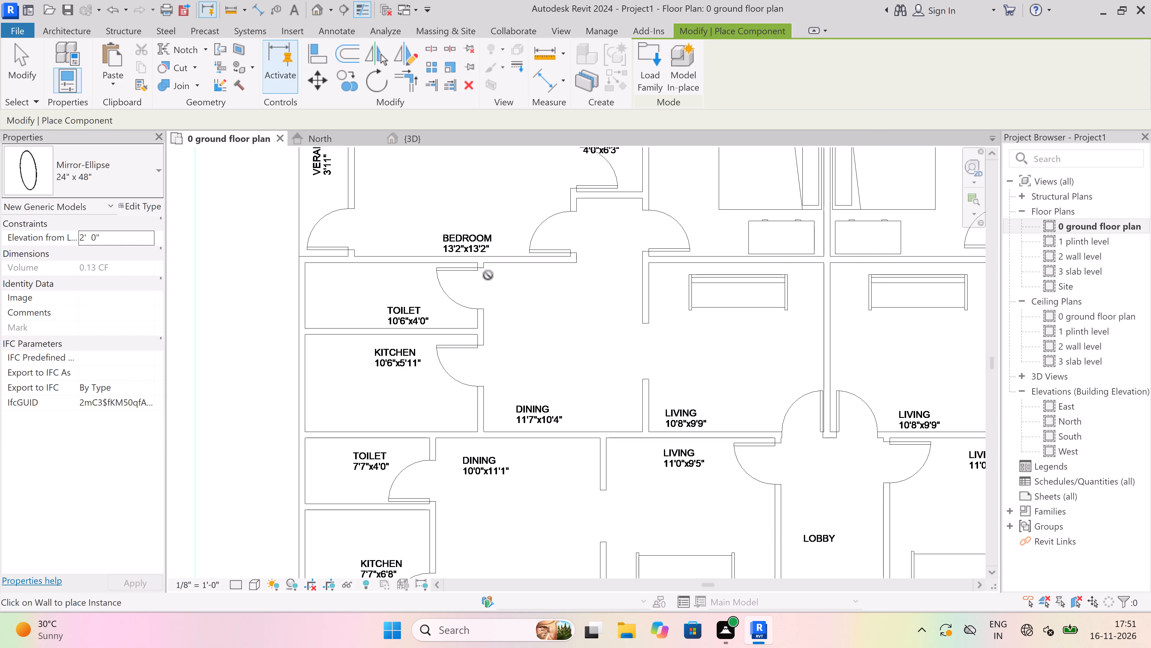
Place the 24" x 48" elliptical mirror on the upper-left bedroom's verandah-side wall, about 5' 2" from the verandah door's centre, and end placement in the 3D view.
scroll(563, 311, "down", 3)
scroll(538, 341, "down", 3)
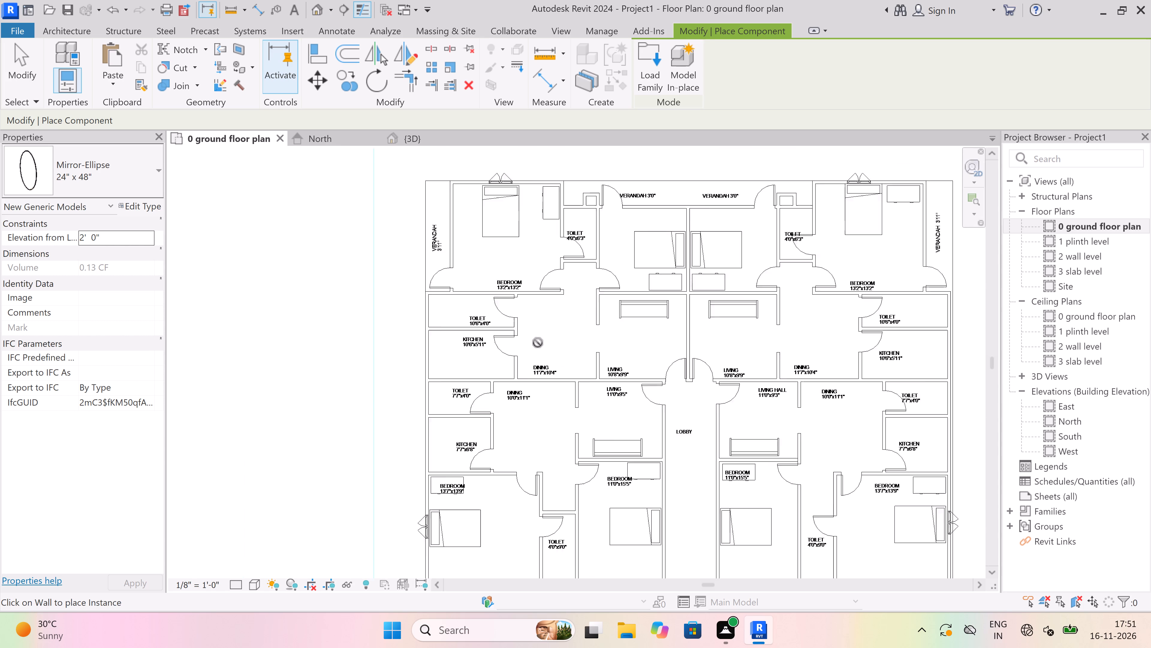
scroll(536, 342, "down", 2)
scroll(528, 268, "up", 3)
scroll(486, 247, "up", 3)
scroll(459, 282, "up", 6)
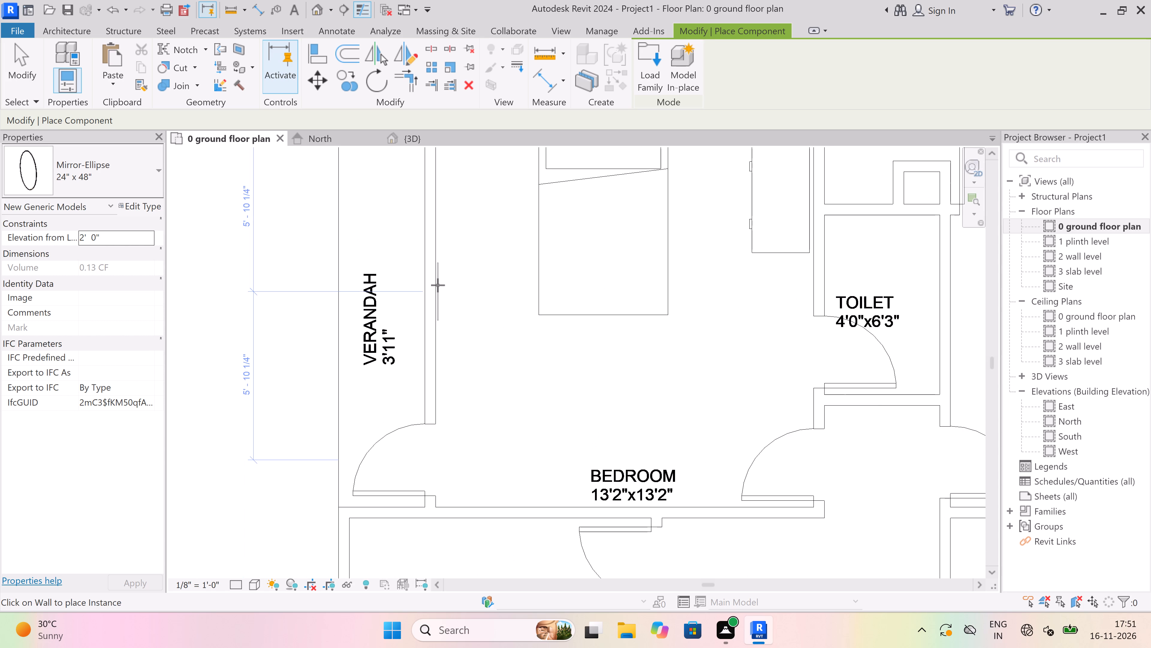
scroll(438, 285, "down", 6)
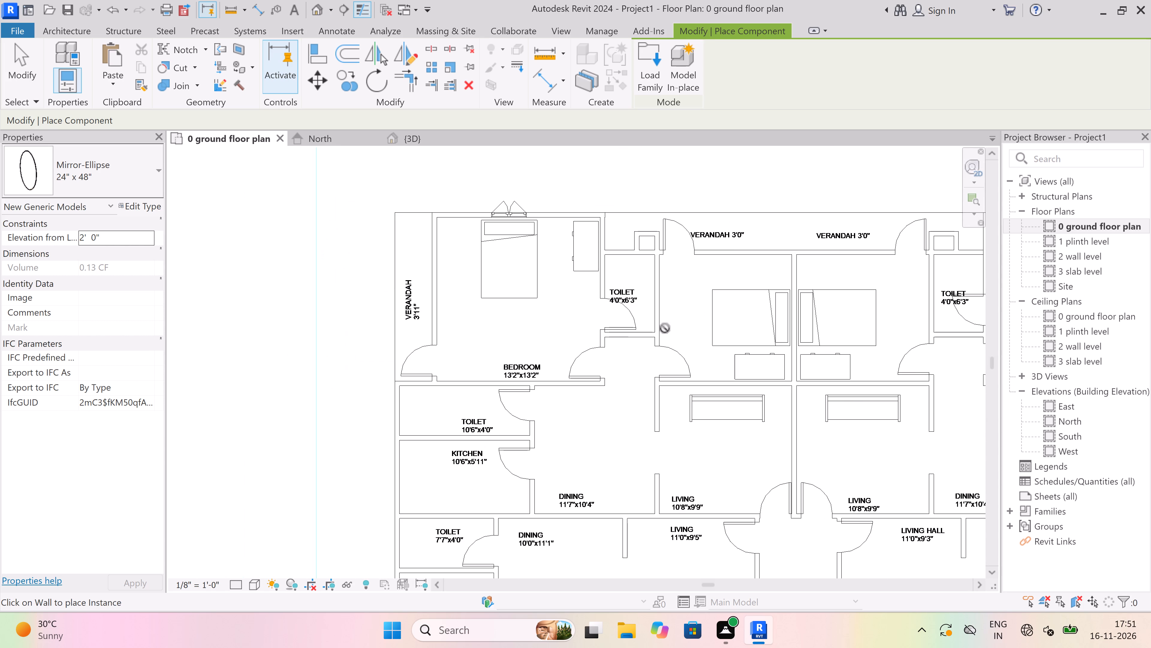
scroll(650, 327, "up", 7)
scroll(691, 325, "up", 7)
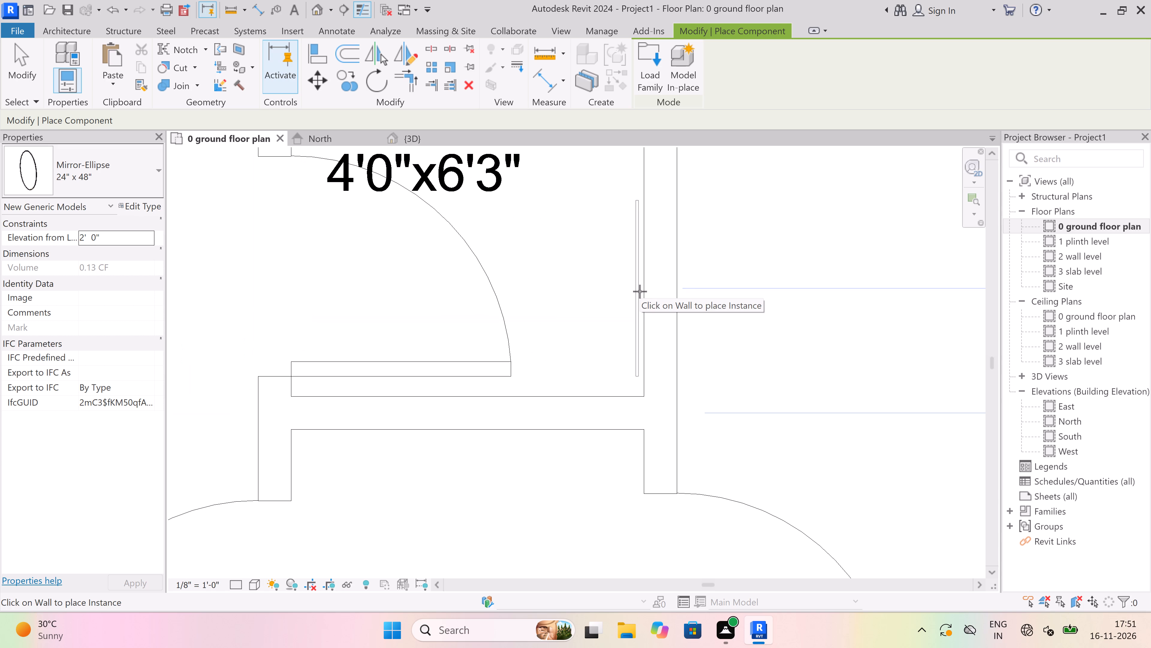
scroll(640, 291, "down", 14)
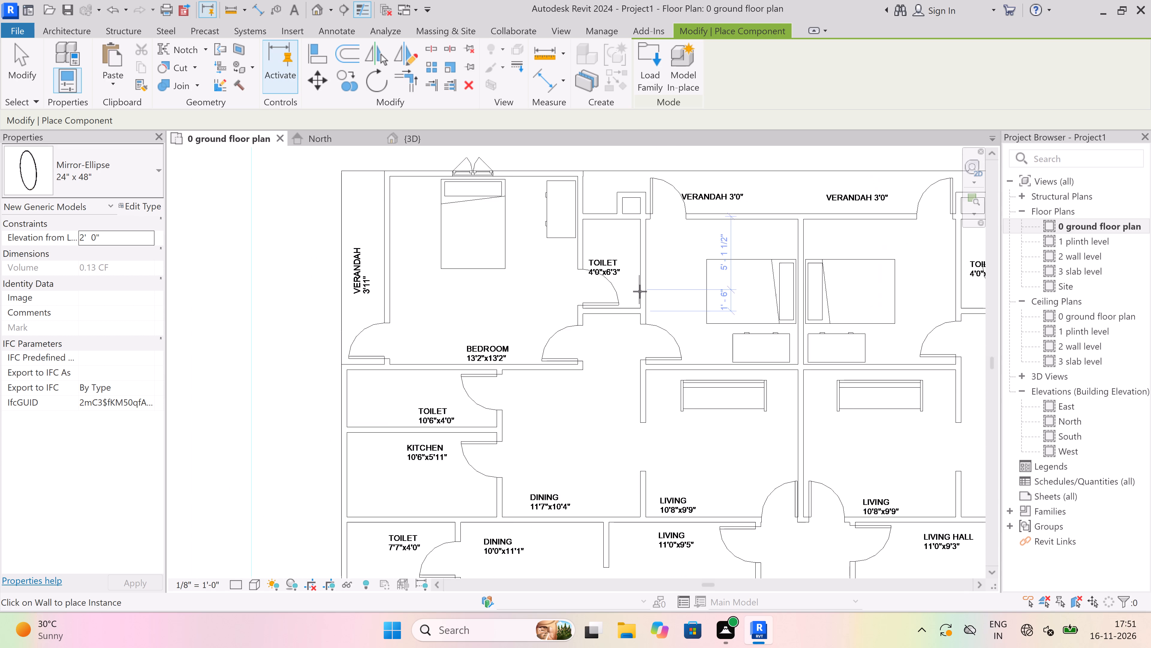
scroll(640, 291, "down", 1)
scroll(501, 266, "up", 4)
scroll(424, 267, "up", 3)
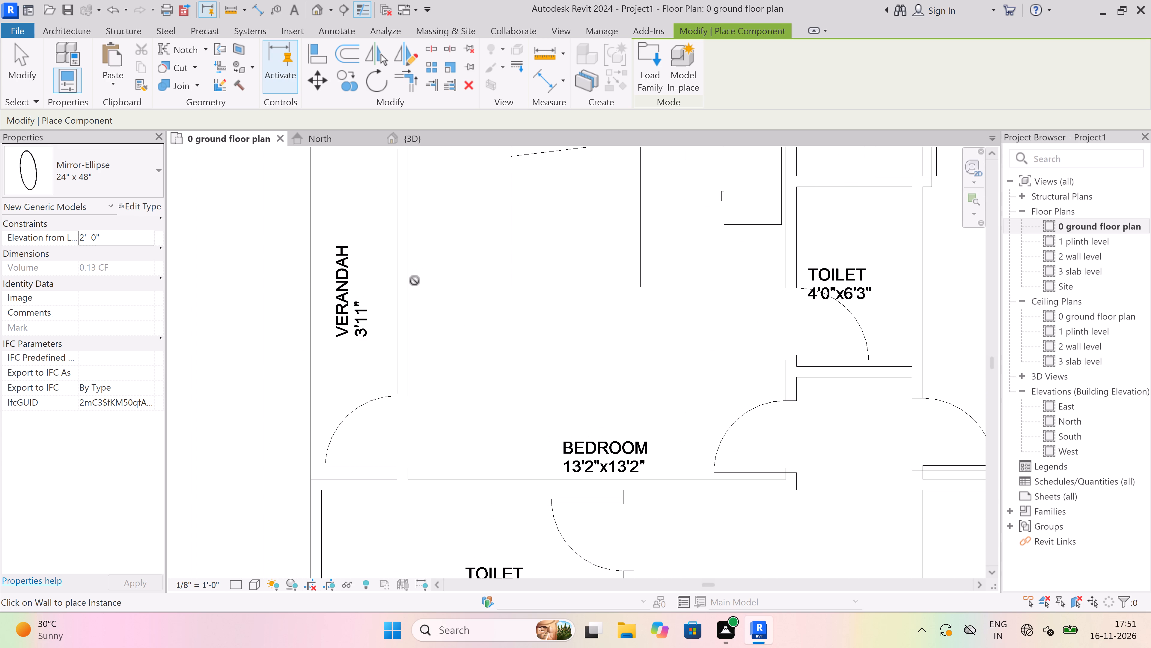
left_click(412, 283)
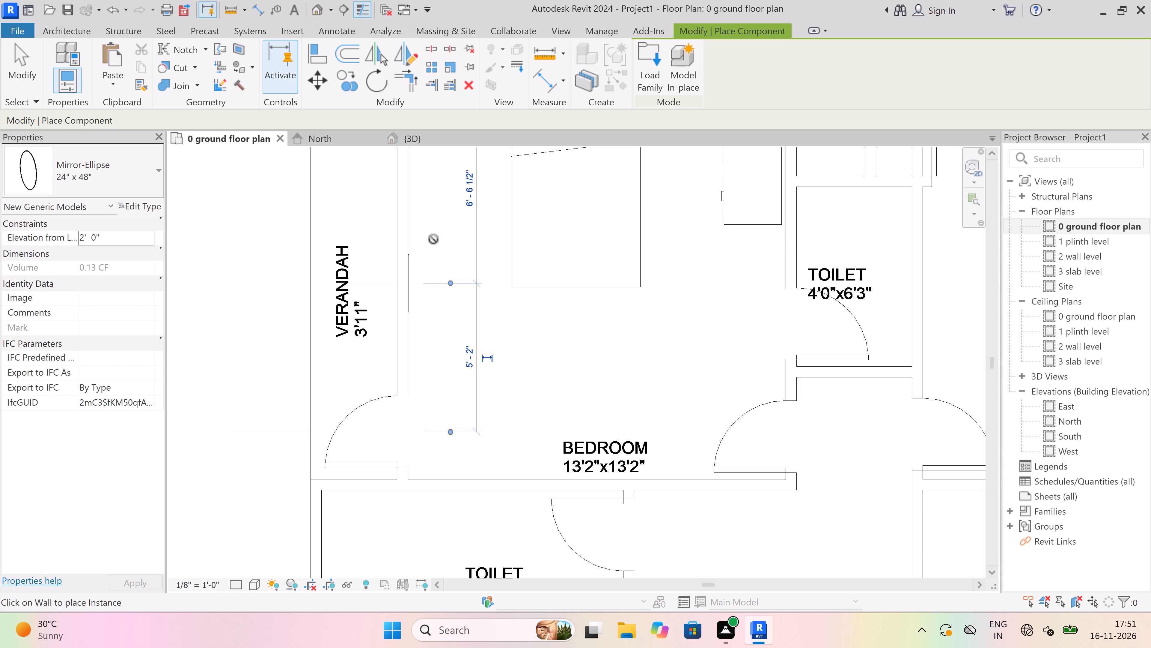
left_click(437, 139)
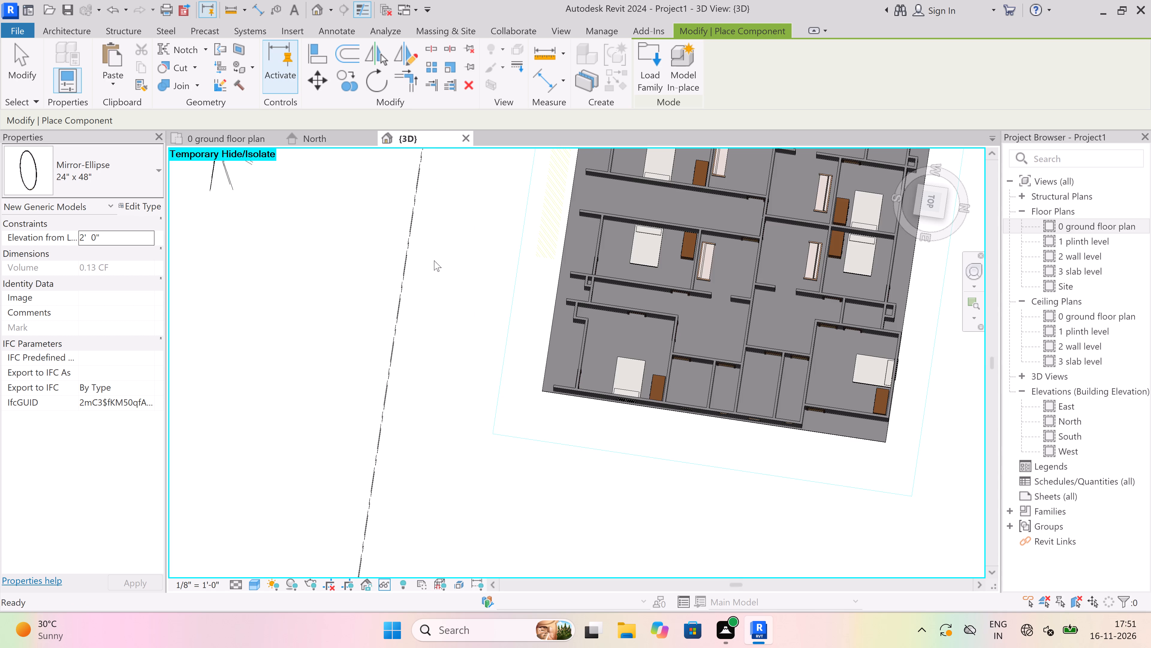
scroll(434, 283, "down", 4)
scroll(458, 311, "down", 3)
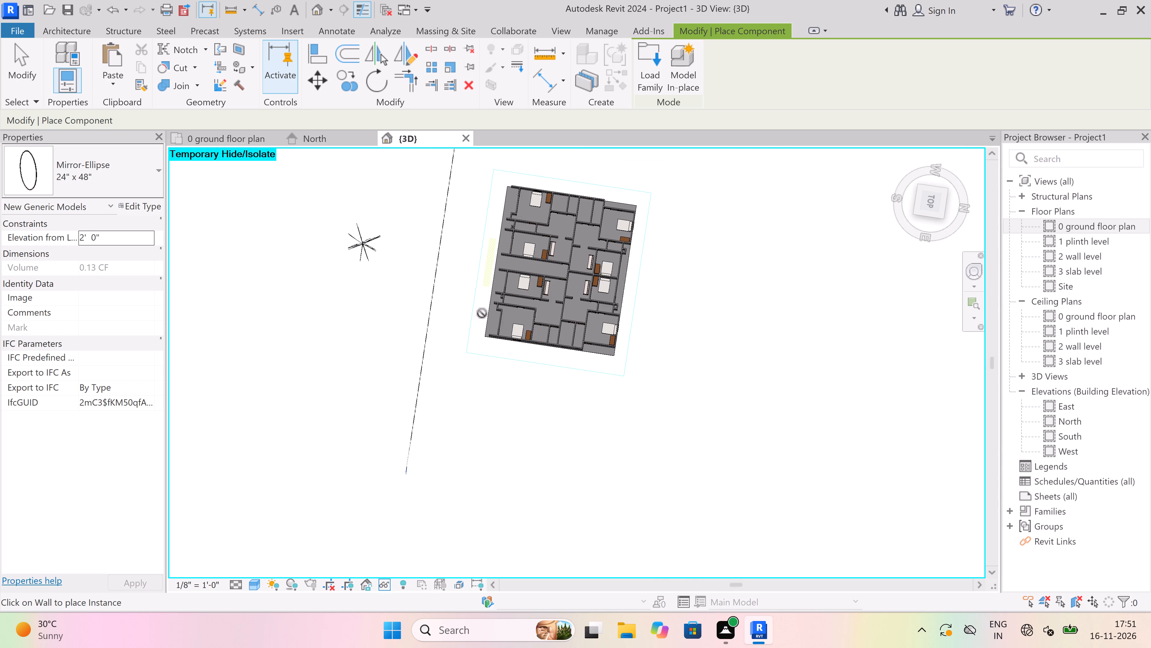
key("Escape")
key("Escape")
Raise the elliptical mirror on the bedroom wall to an elevation of about 3' 5" in the 3D view.
scroll(585, 302, "up", 5)
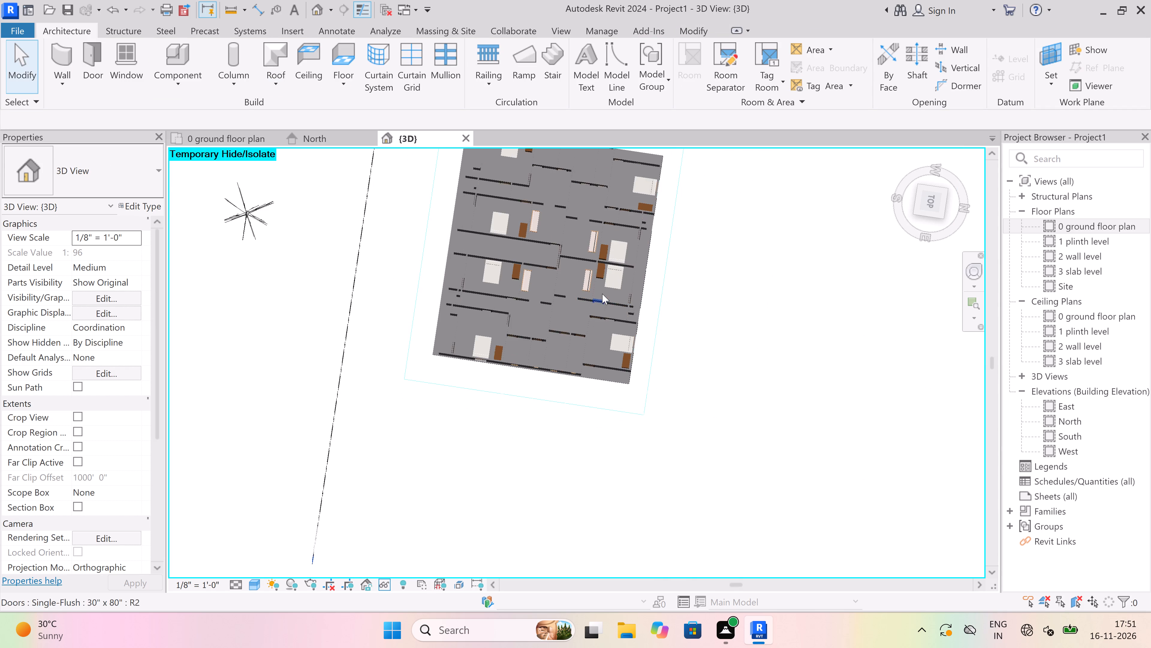
middle_click_drag(489, 408, 601, 388)
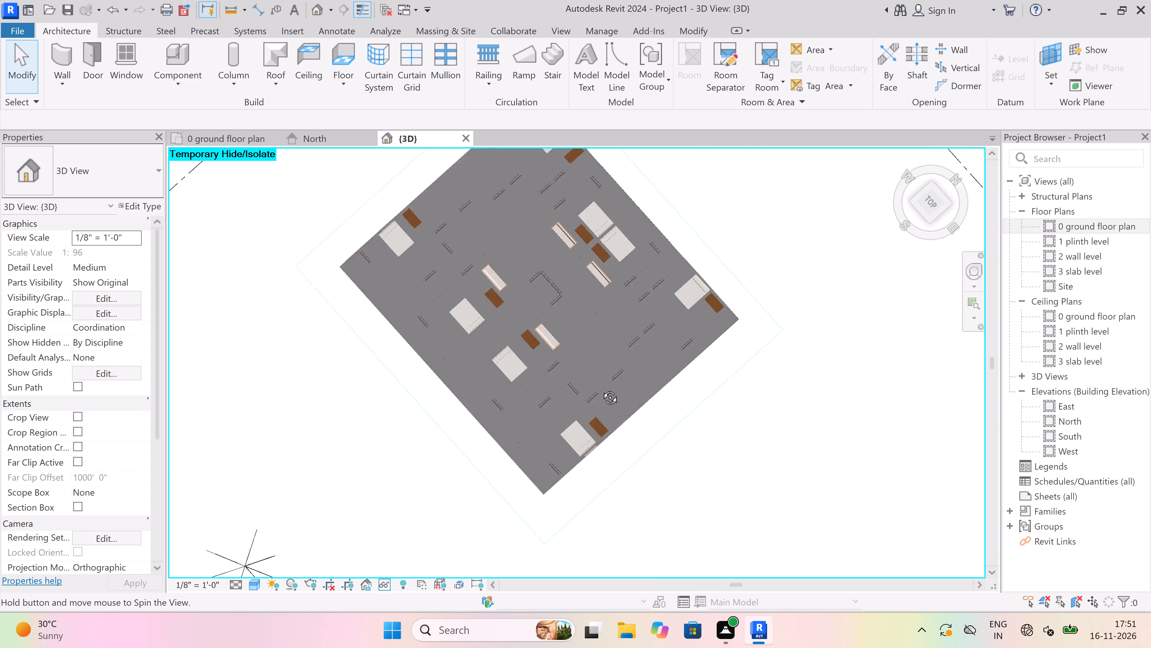
middle_click_drag(601, 388, 497, 251)
middle_click_drag(400, 373, 506, 350, "shift")
scroll(506, 350, "down", 5)
middle_click_drag(573, 255, 542, 276, "shift")
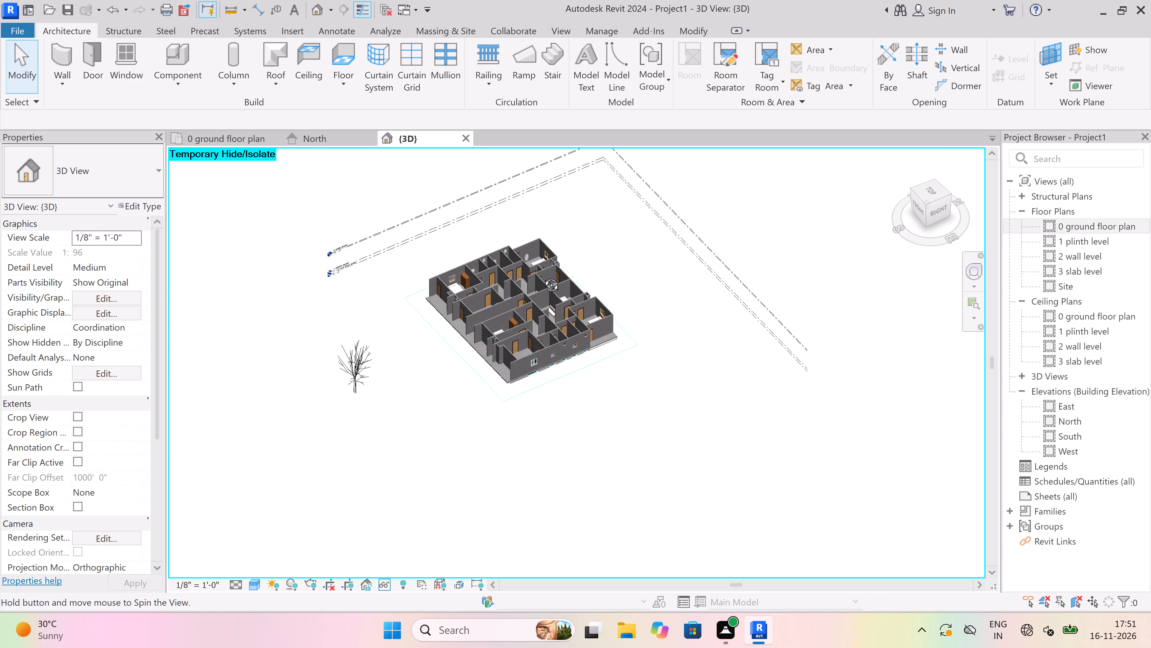
middle_click_drag(542, 276, 467, 281, "shift")
scroll(540, 266, "up", 7)
scroll(678, 255, "up", 4)
scroll(583, 244, "up", 4)
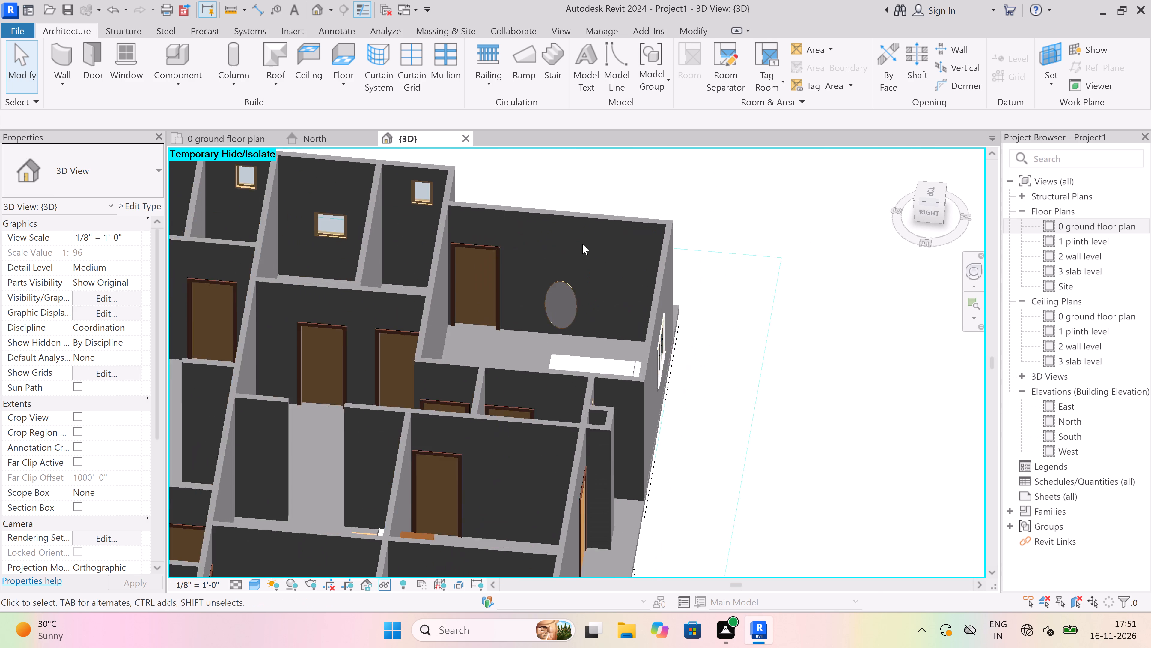
scroll(543, 292, "up", 6)
left_click(569, 276)
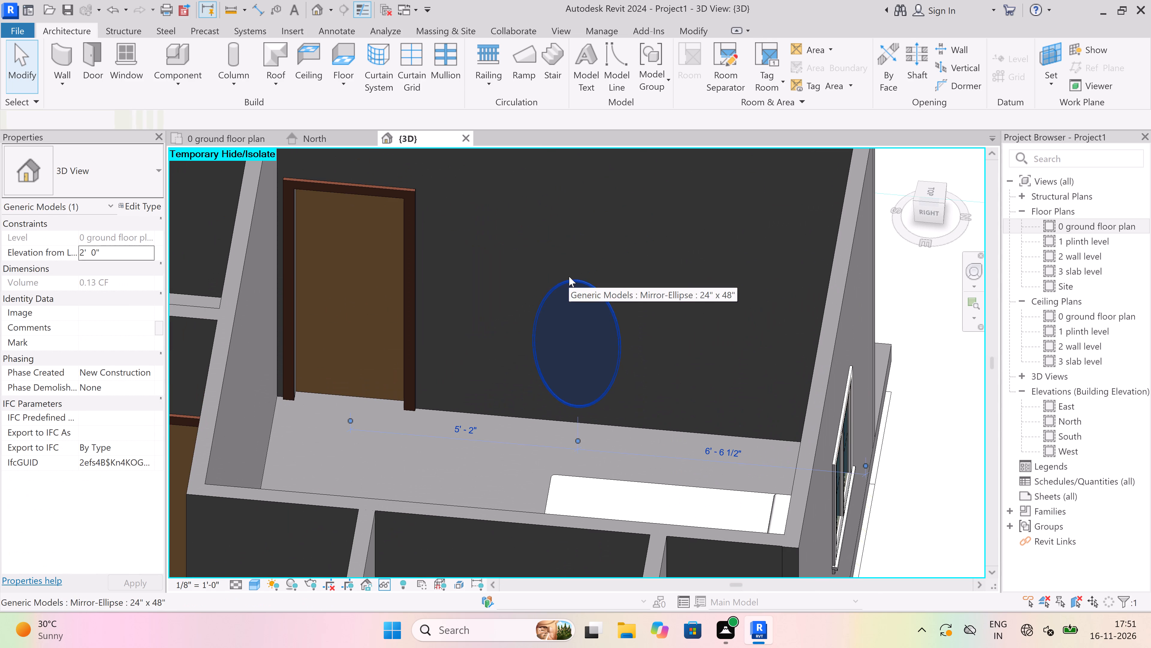
key("Up")
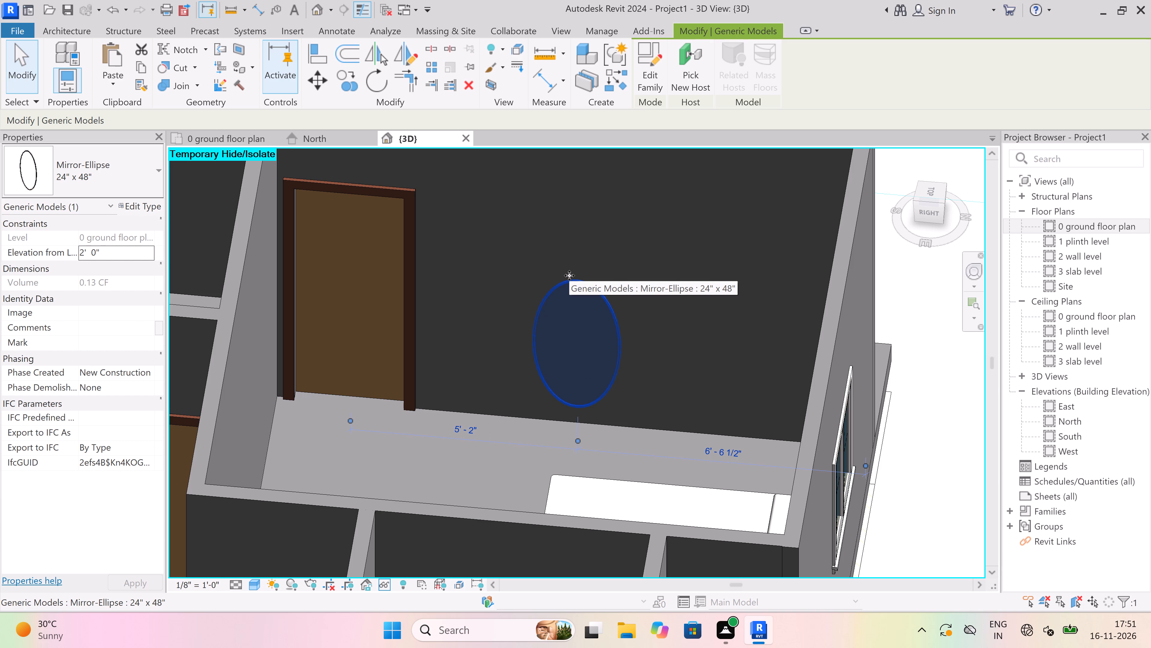
key("Up")
key("Up")
key("Up")
key("Up")
key("Up")
key("Up")
key("Up")
key("Up")
key("Up")
key("Up")
key("Up")
key("Up")
key("Up")
key("Up")
key("Up")
key("Up")
key("Up")
key("Up")
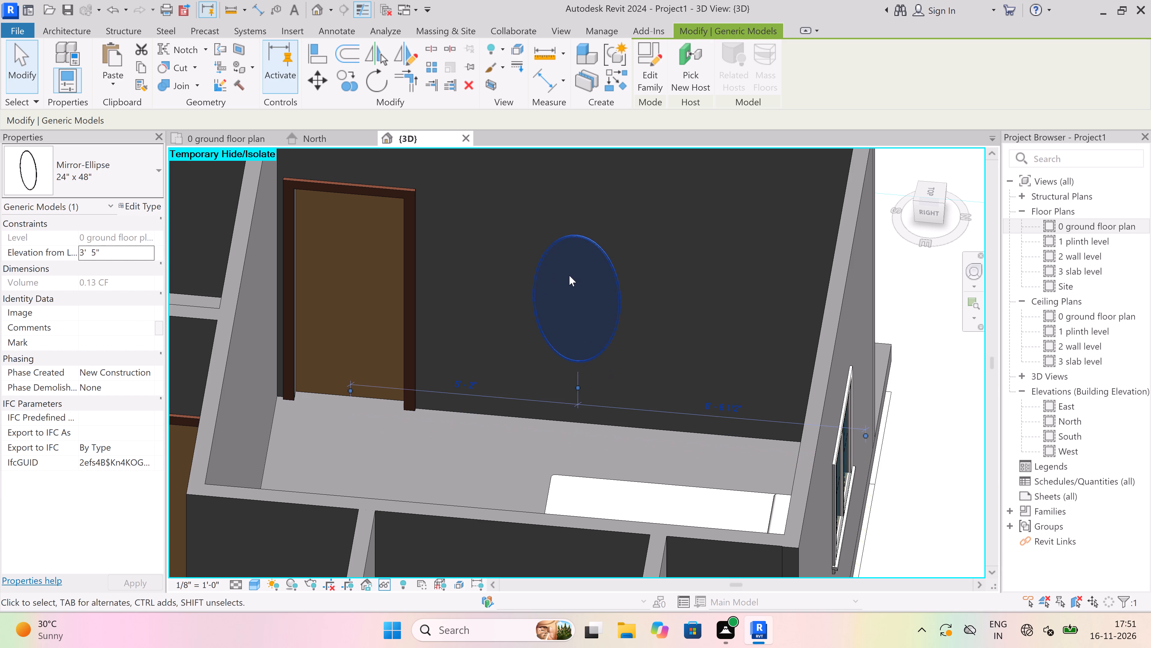
Raise the elliptical mirror on the bedroom wall further, to an elevation just above 4' 0".
key("Up")
key("Up")
key("Up")
key("Up")
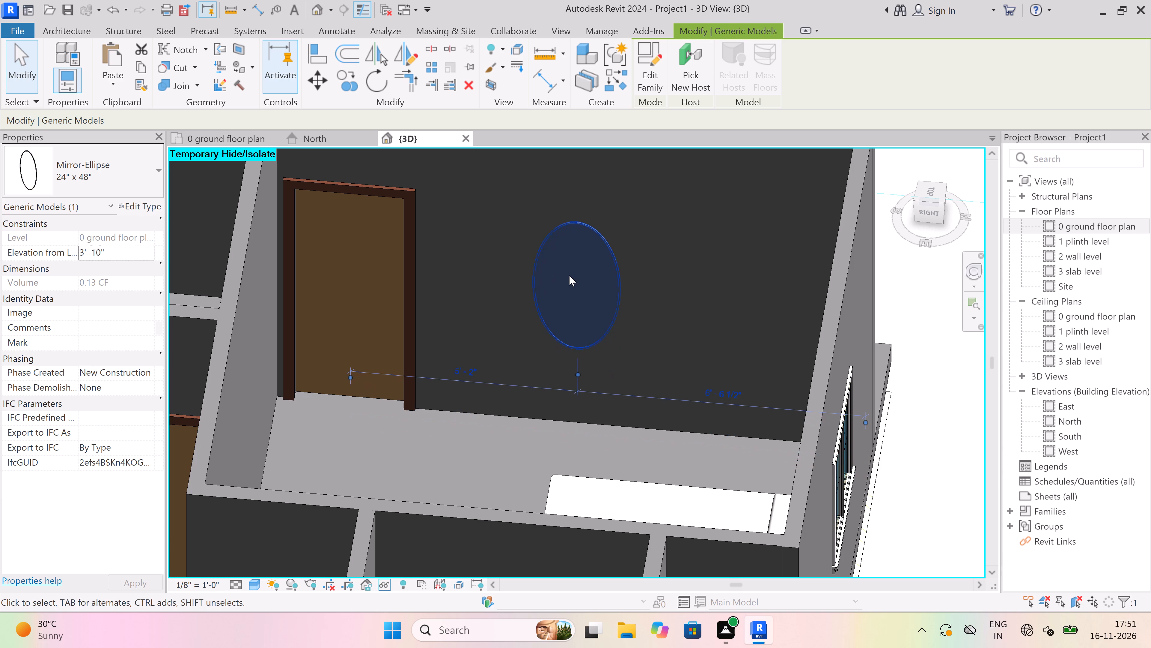
key("Up")
key("Up")
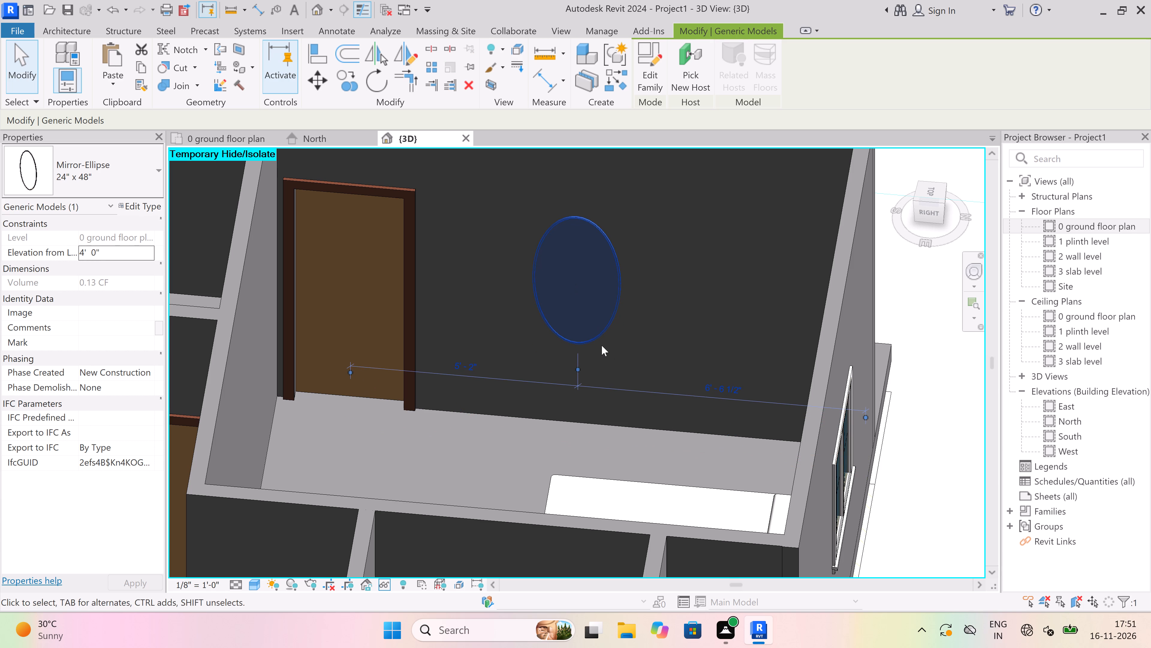
key("Up")
key("Up")
key("Escape")
Examine the furnished ground floor in 3D from several sides, ending on the bedroom with the elliptical mirror.
scroll(632, 388, "down", 3)
scroll(564, 303, "up", 3)
scroll(631, 290, "down", 7)
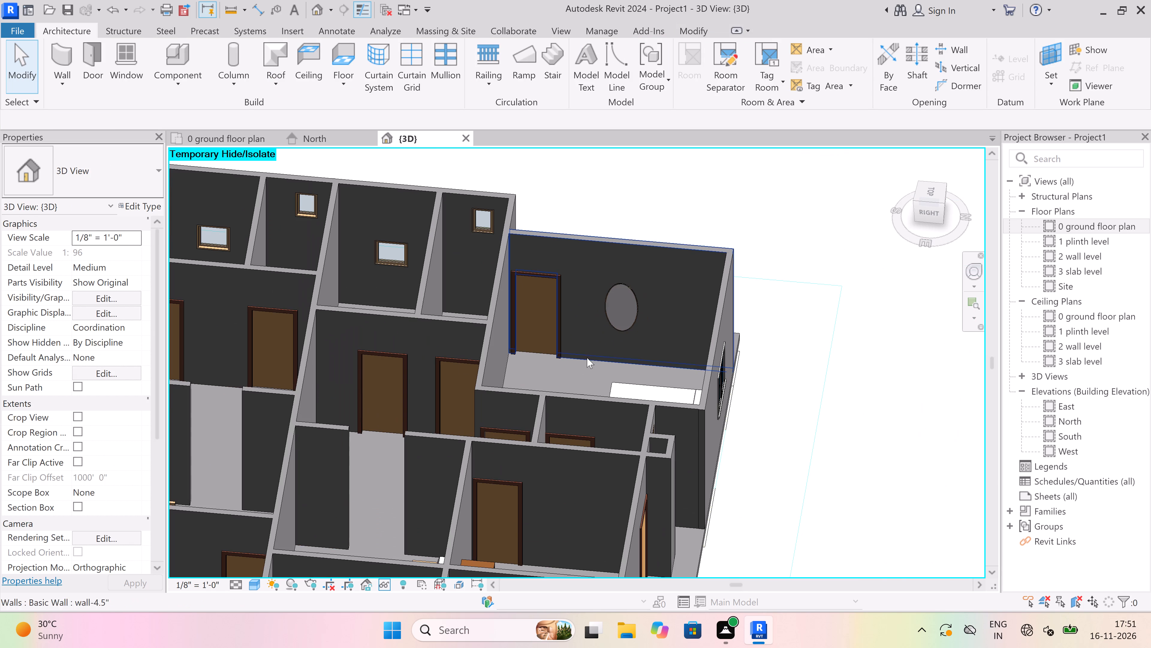
middle_click_drag(629, 341, 534, 466, "shift")
scroll(629, 354, "down", 1, "shift")
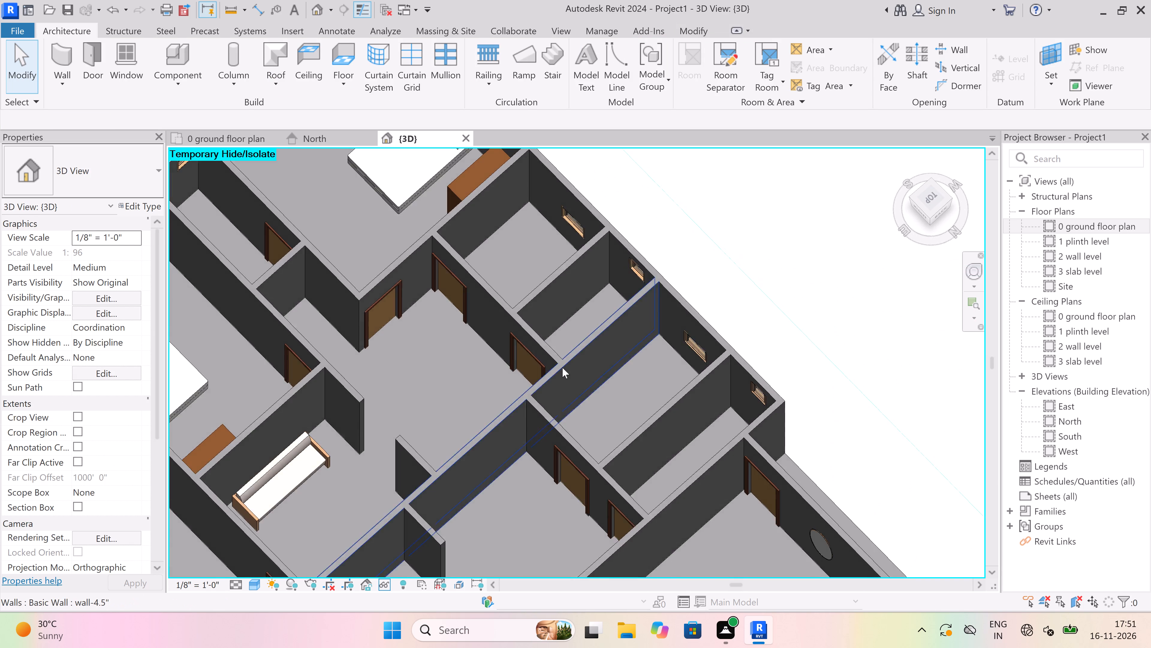
scroll(562, 367, "down", 8)
middle_click_drag(597, 438, 662, 393, "shift")
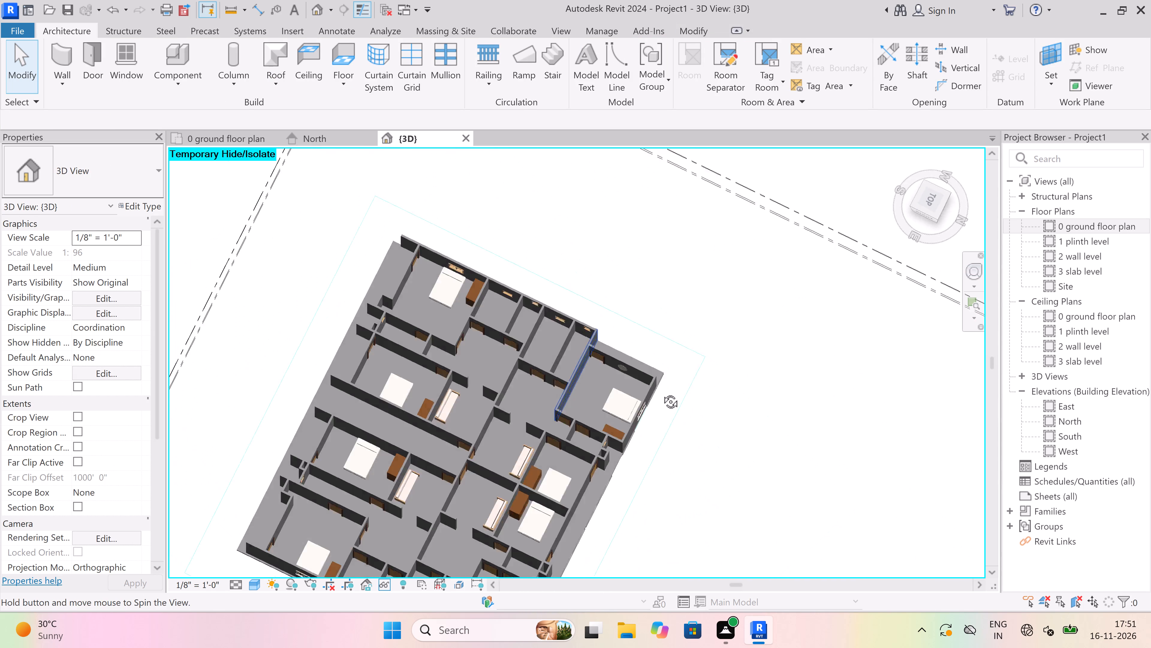
middle_click_drag(662, 393, 627, 296, "shift")
middle_click_drag(433, 426, 651, 412, "shift")
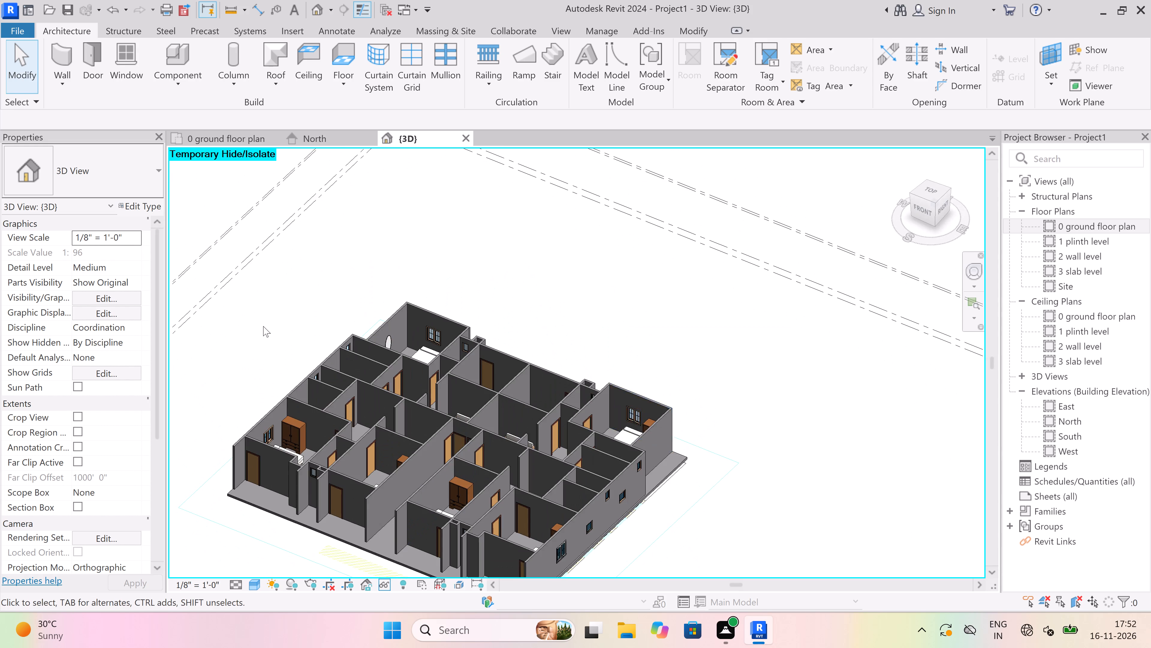
scroll(263, 325, "up", 10)
scroll(526, 371, "down", 4)
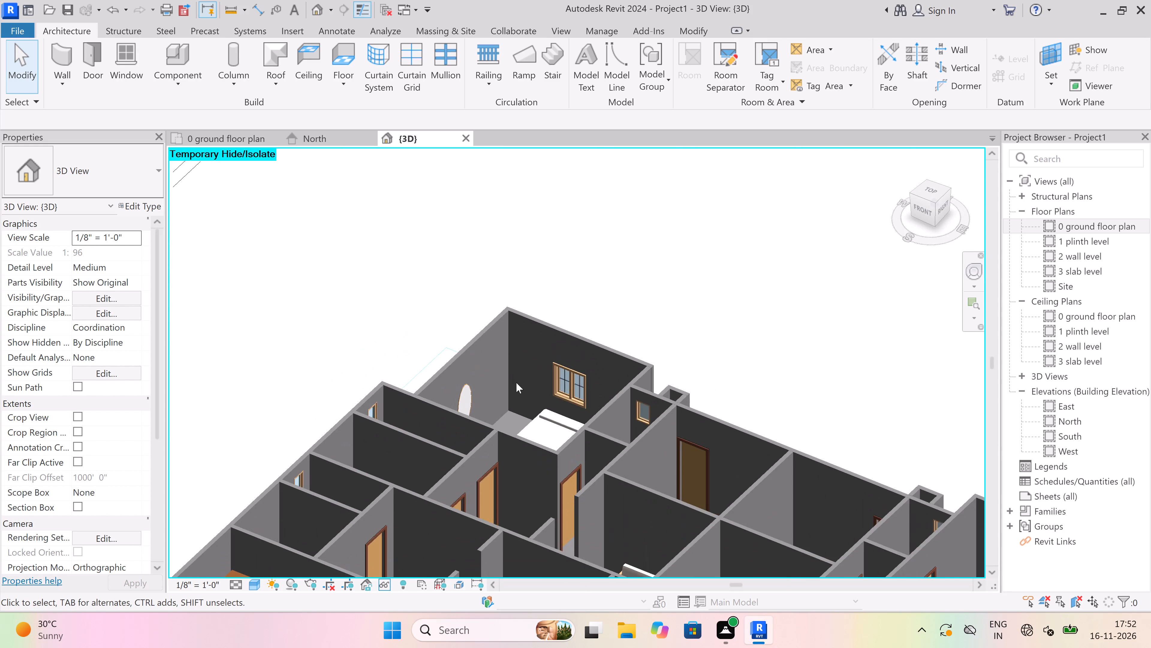
scroll(516, 382, "up", 5)
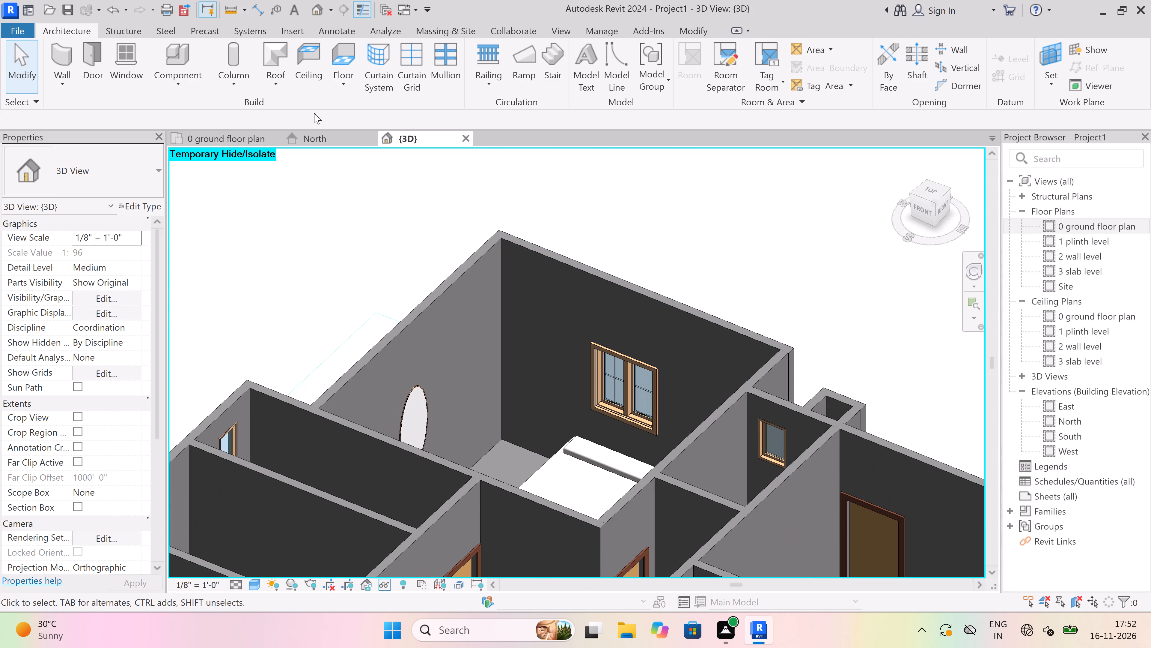
Load the Table-Ellipse family from the library's Furniture Tables folder for the ground floor plan, dismissing the save reminder.
left_click(242, 132)
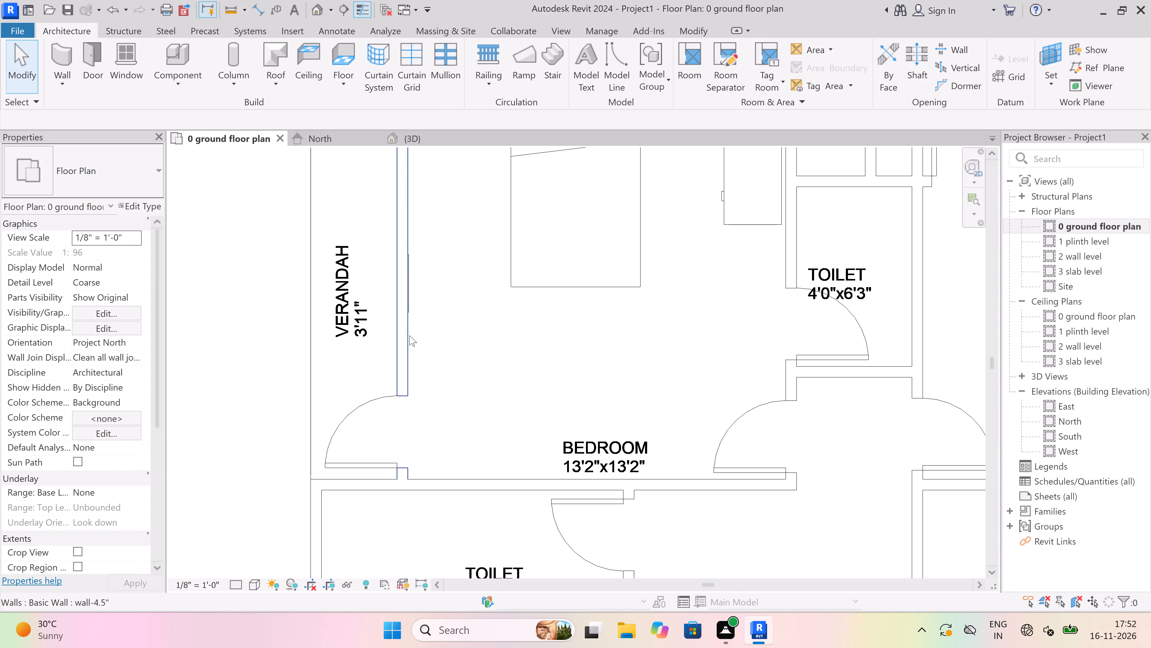
scroll(409, 336, "down", 7)
scroll(408, 253, "up", 3)
scroll(427, 297, "up", 3)
scroll(405, 391, "up", 1)
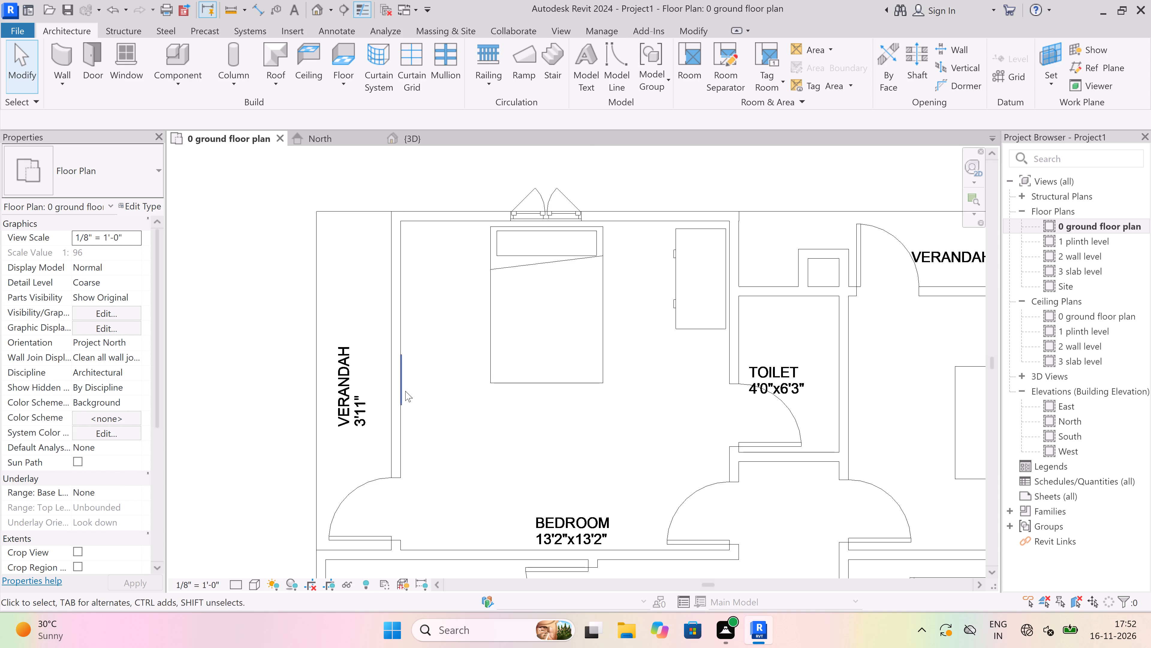
scroll(405, 391, "up", 1)
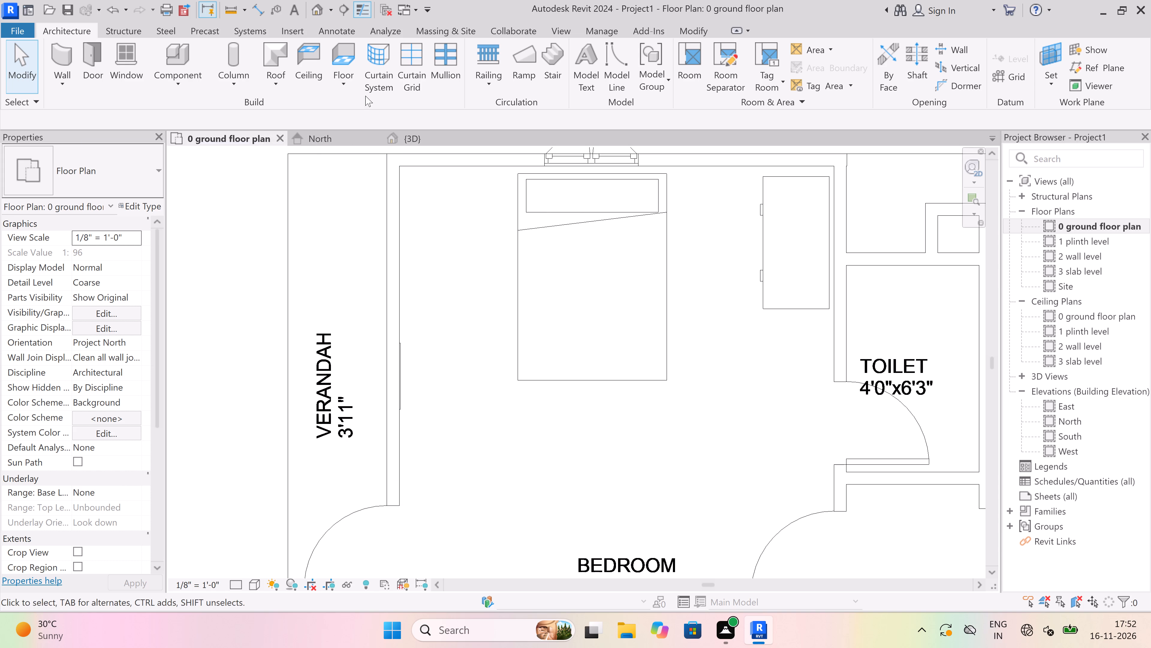
left_click(188, 76)
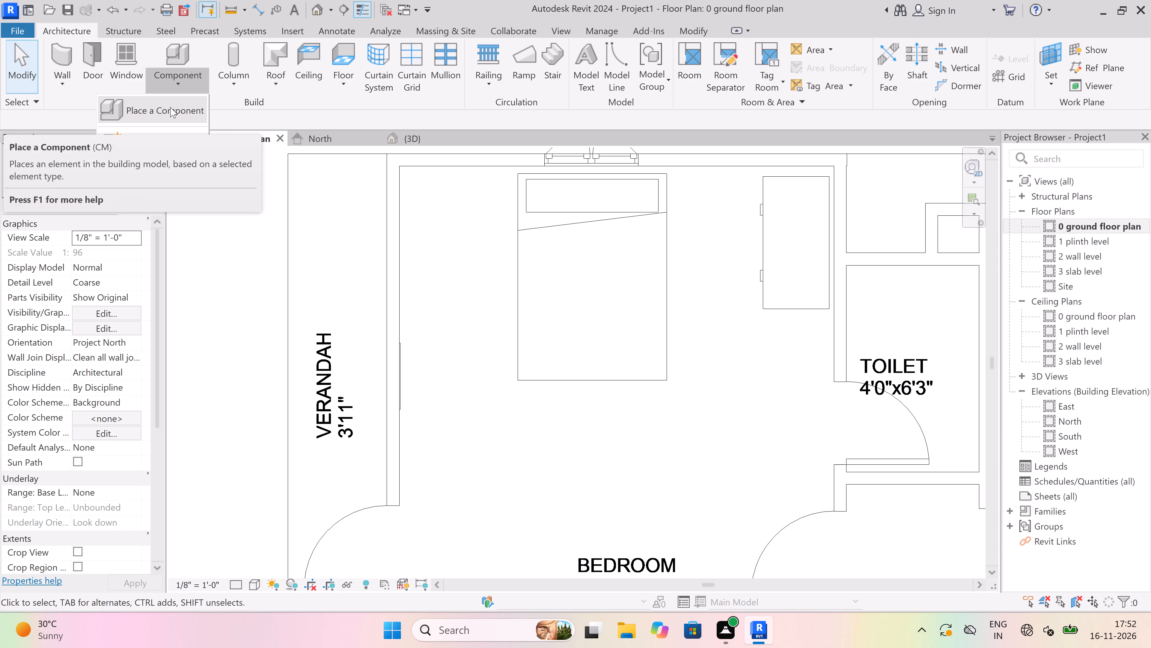
left_click(170, 107)
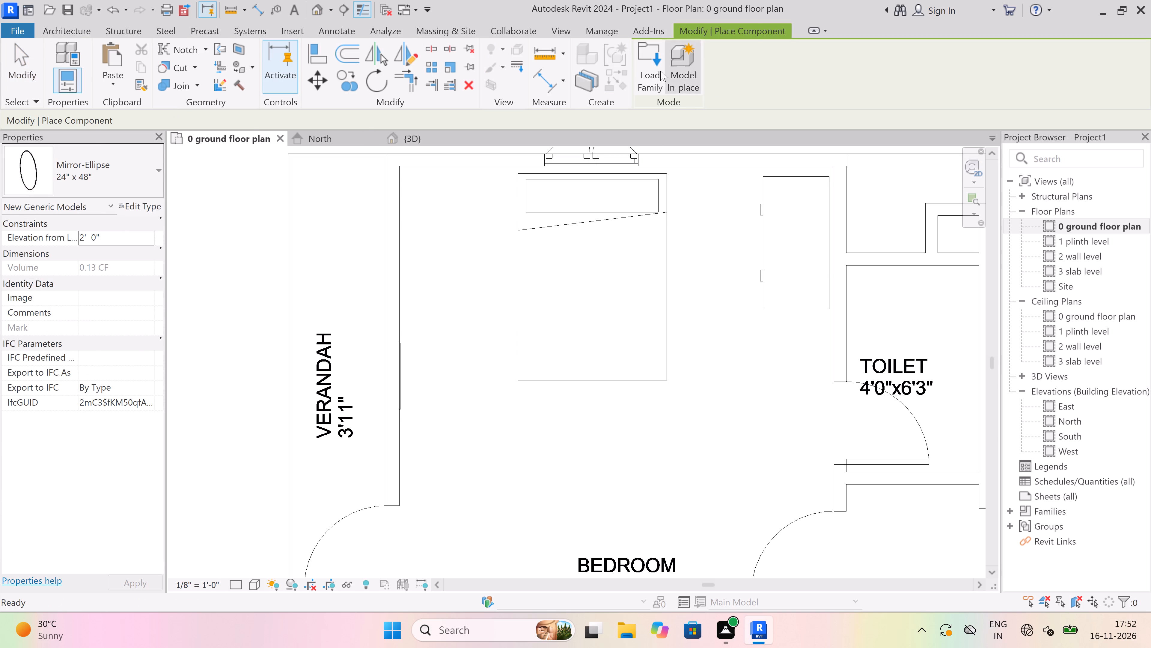
left_click(647, 72)
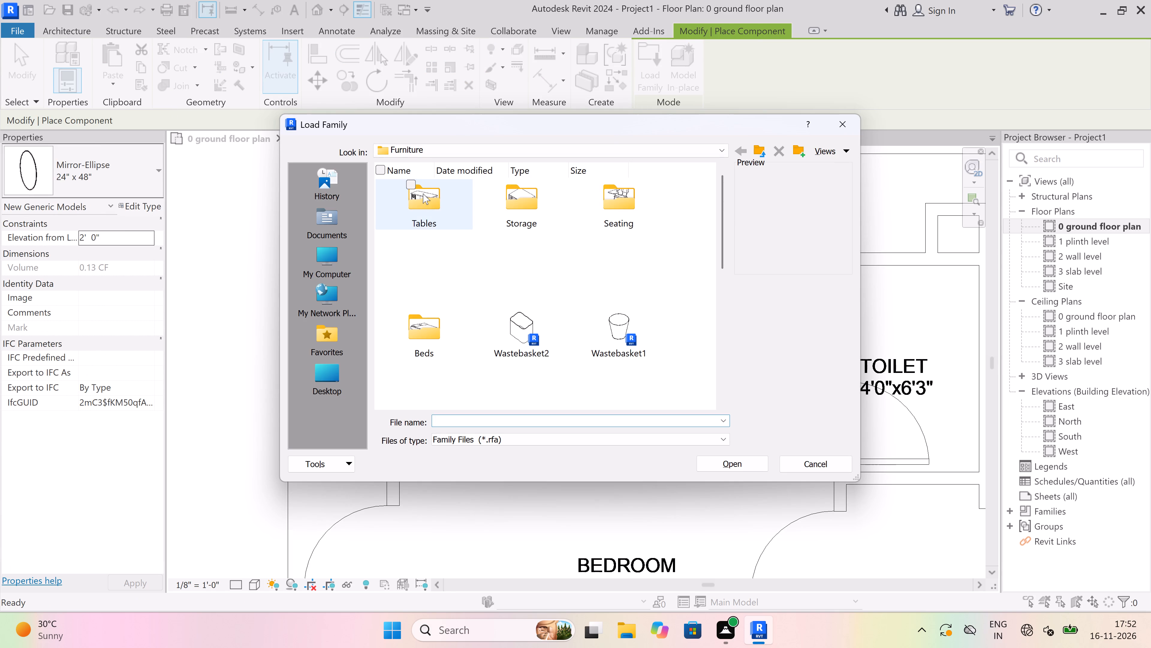
double_click(423, 209)
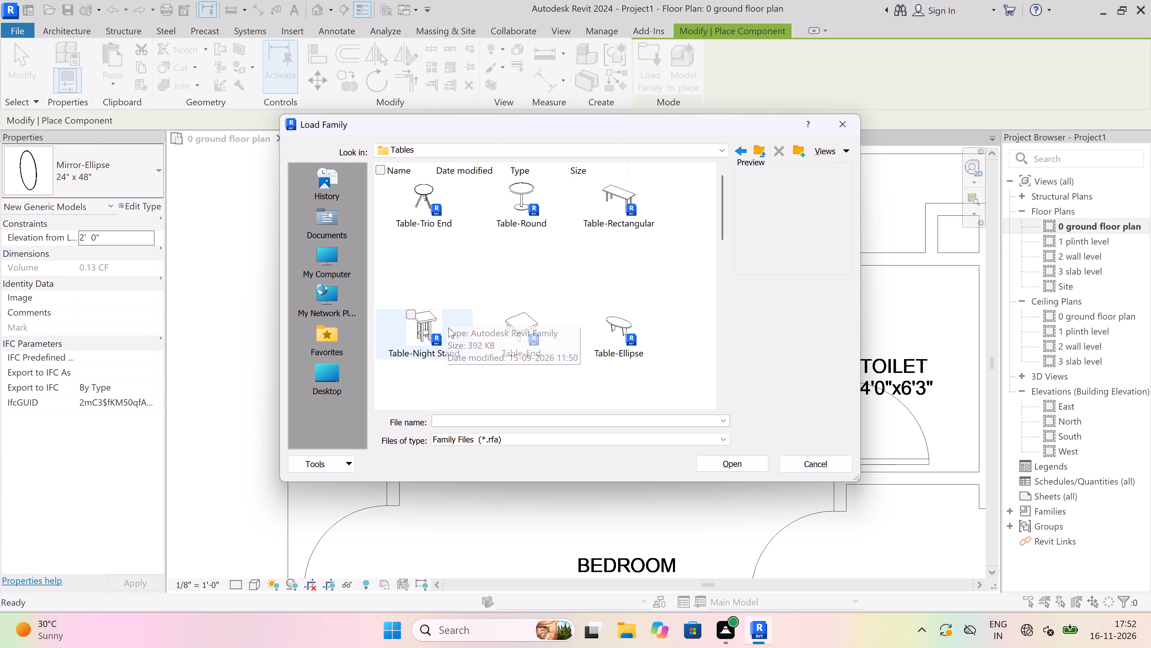
scroll(563, 229, "down", 1)
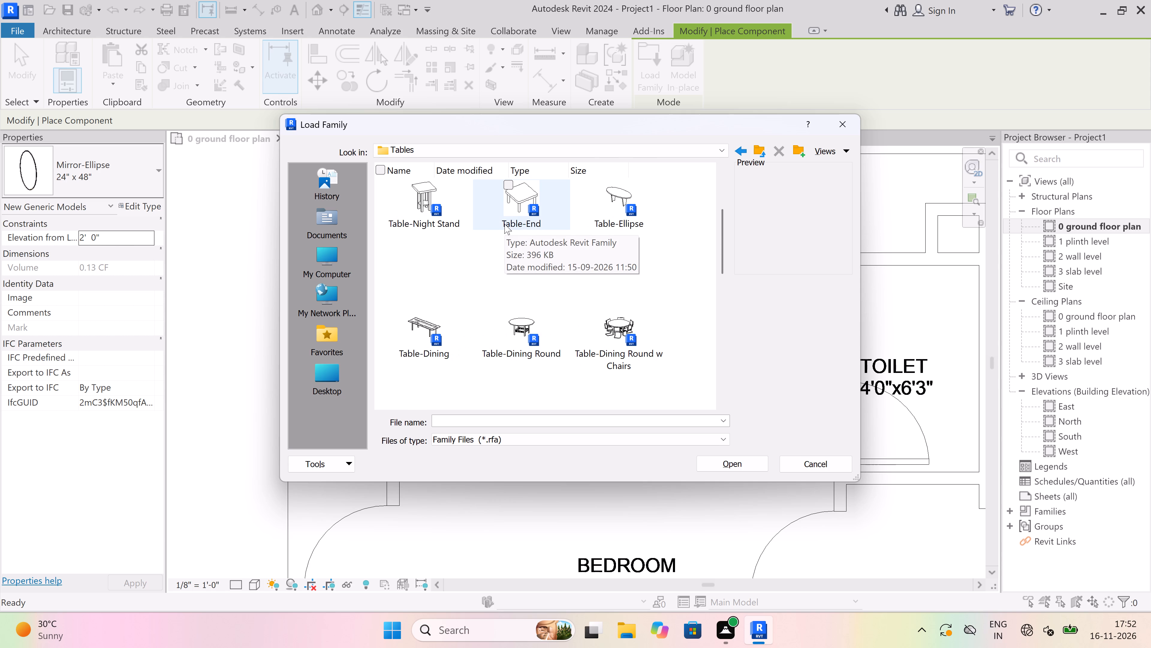
double_click(614, 196)
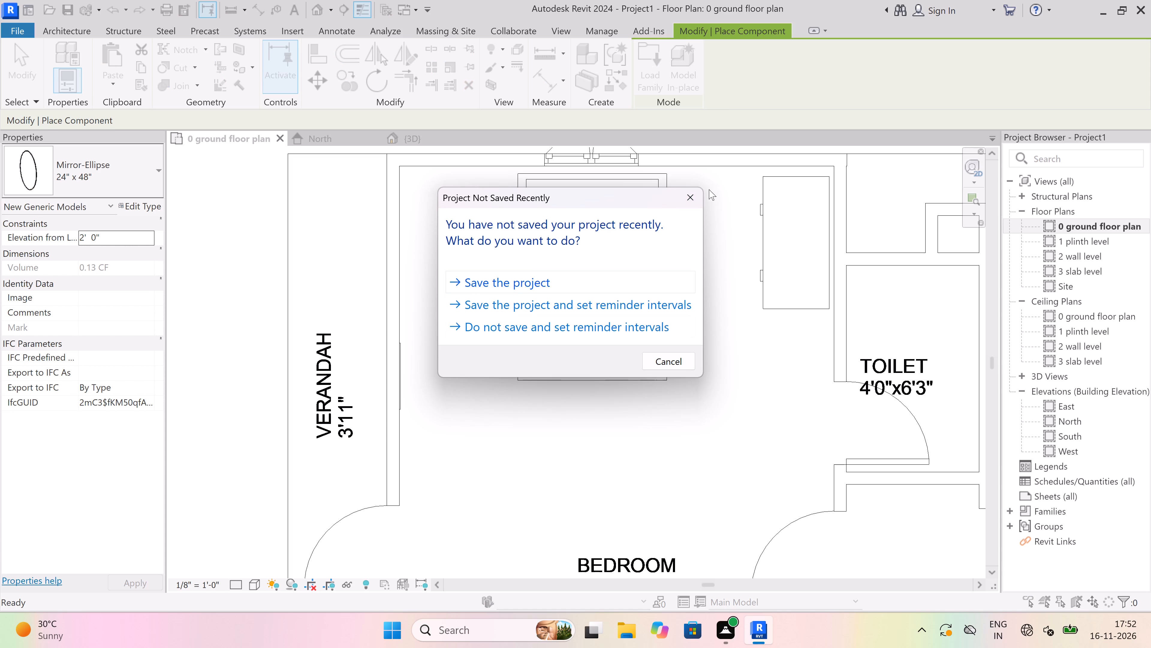
left_click(695, 192)
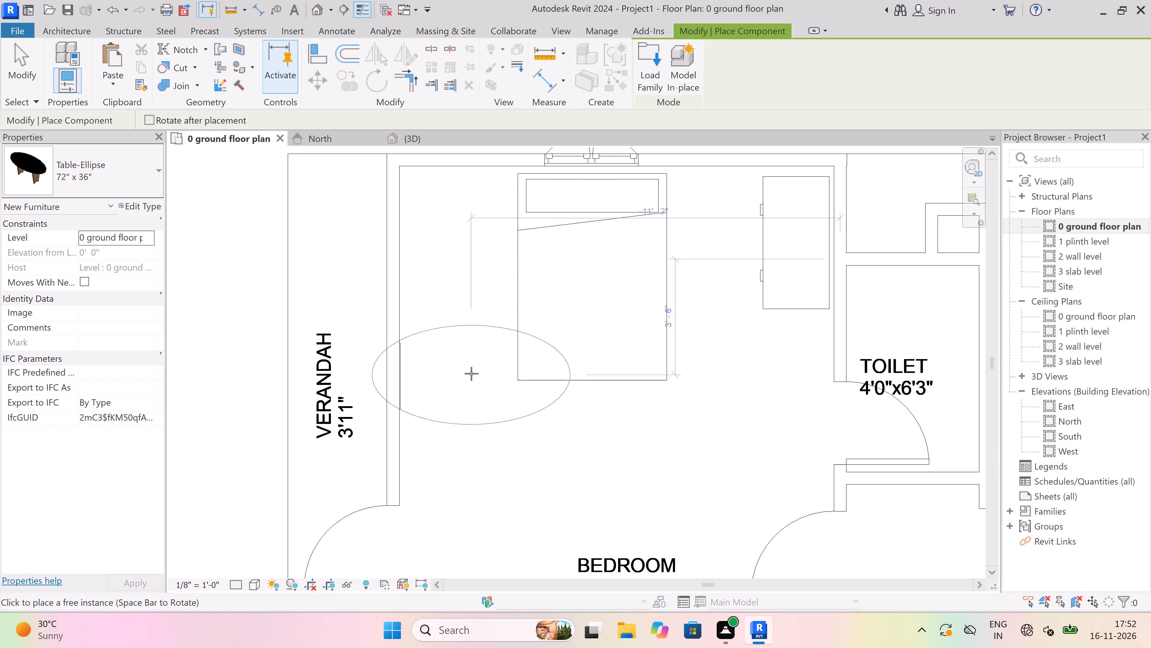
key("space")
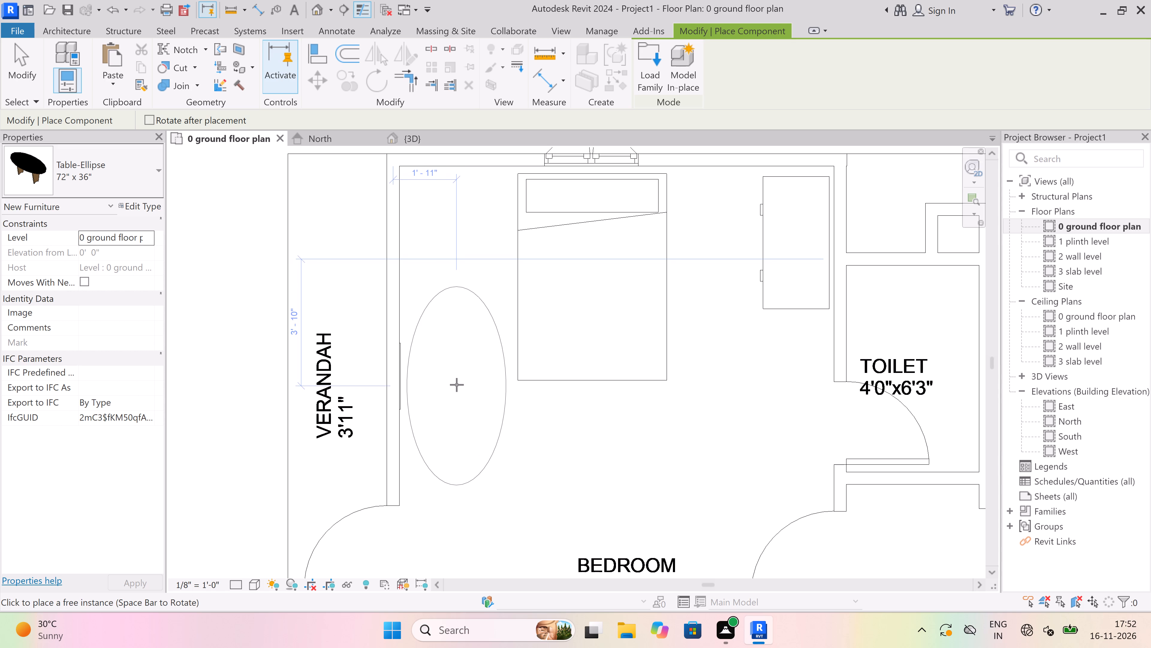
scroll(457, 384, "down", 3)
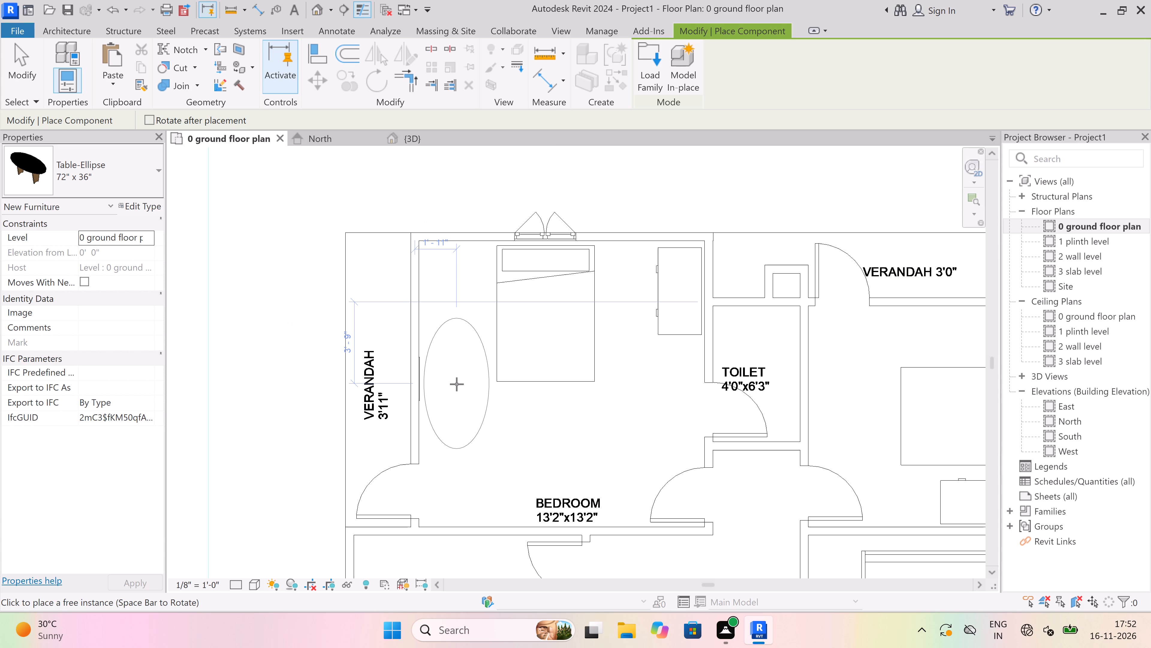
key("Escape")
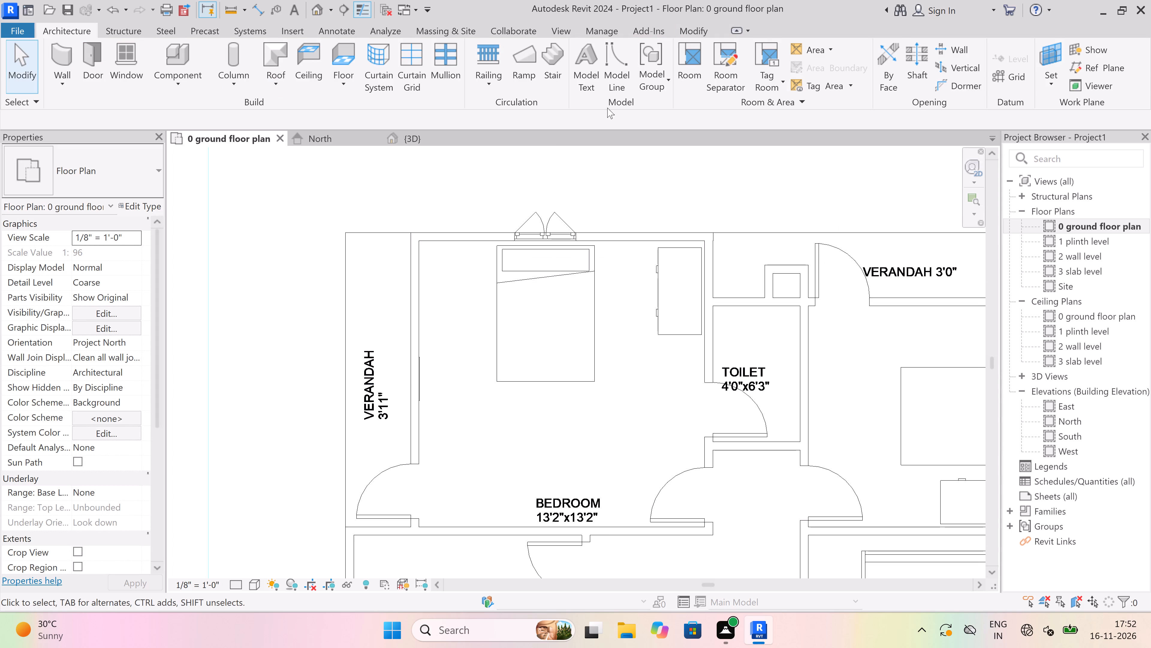
Load the Table-Coffee Rectangular family from the library's Tables folder for placement in the bedroom.
left_click(167, 84)
left_click(175, 111)
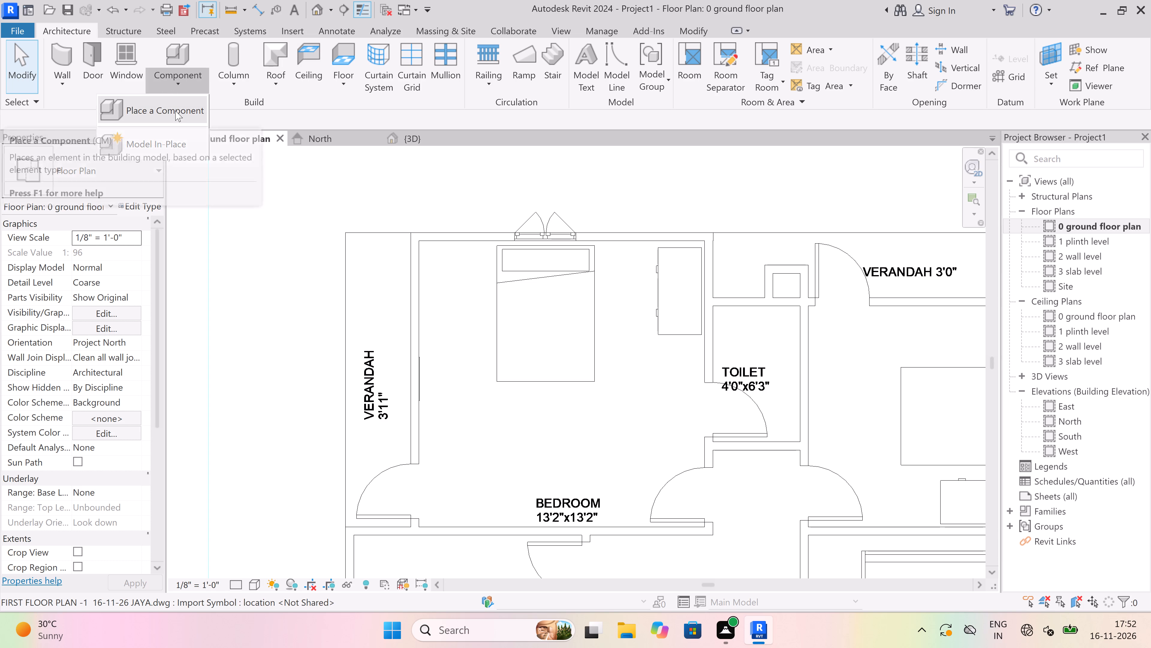
left_click(635, 81)
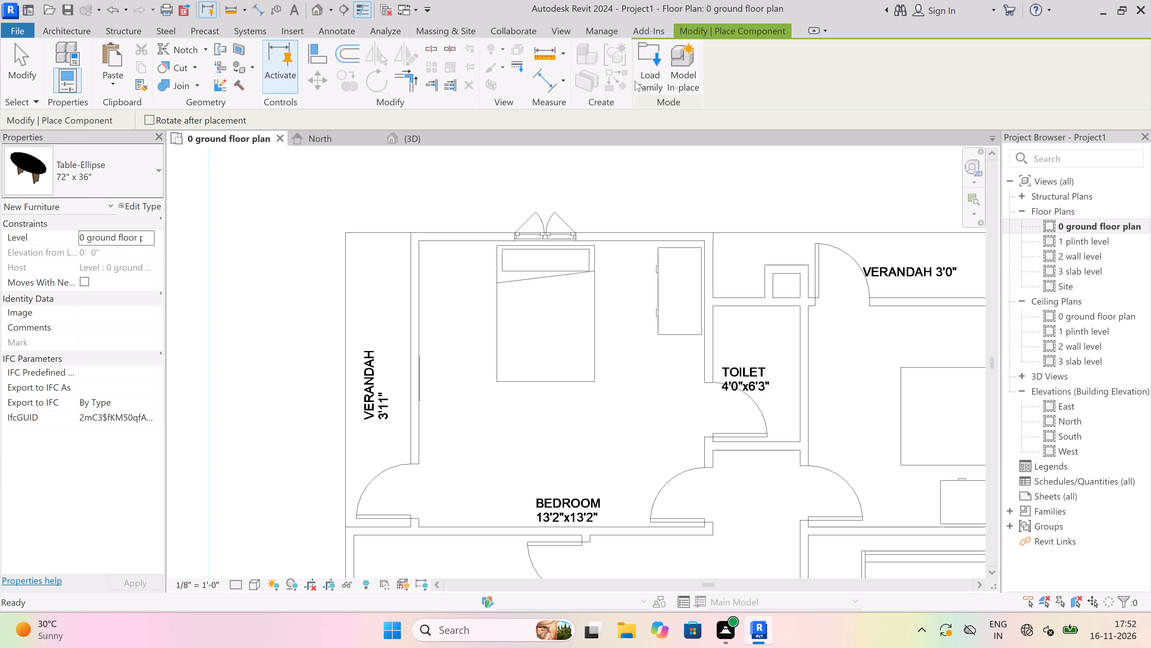
left_click(646, 81)
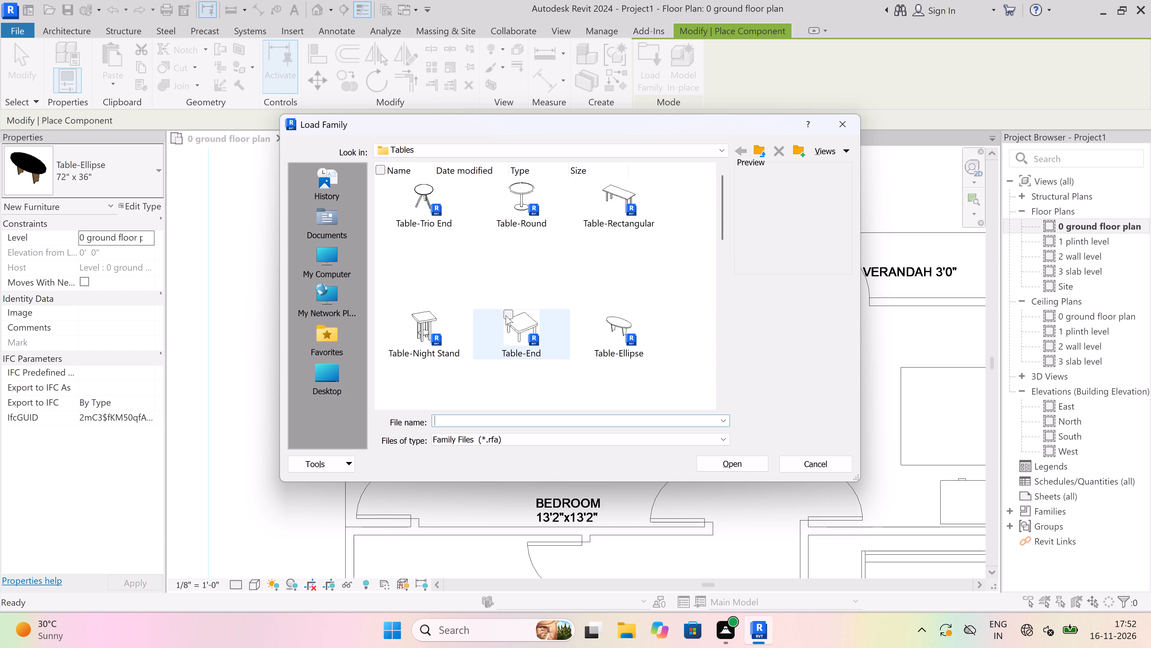
scroll(489, 300, "down", 1)
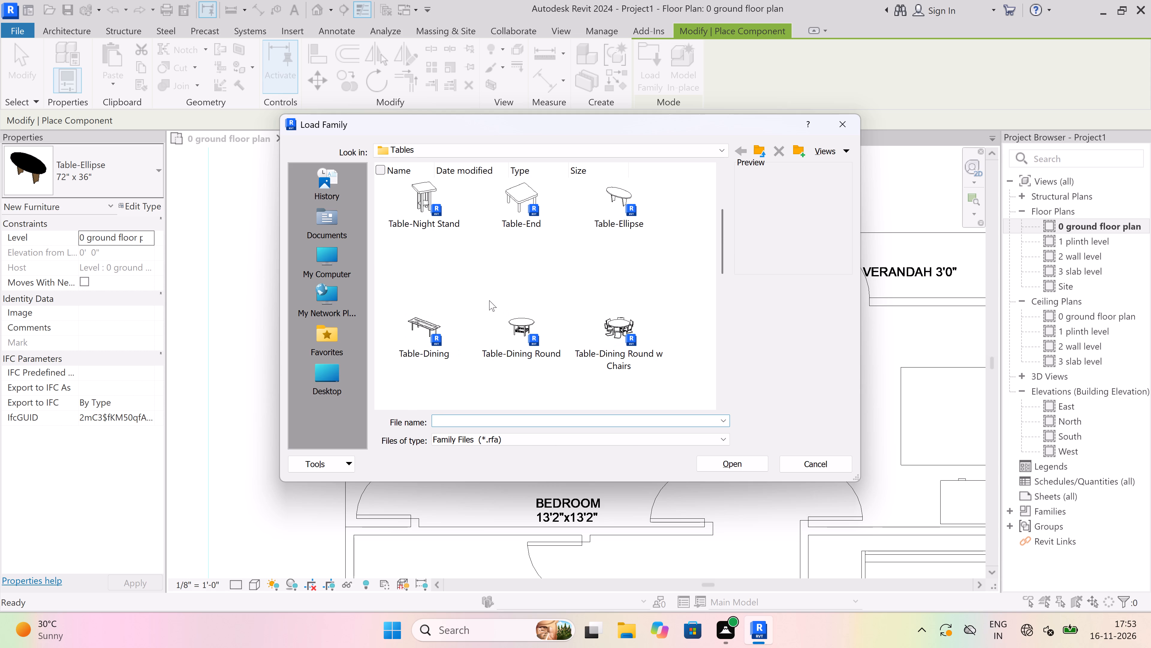
scroll(489, 300, "down", 1)
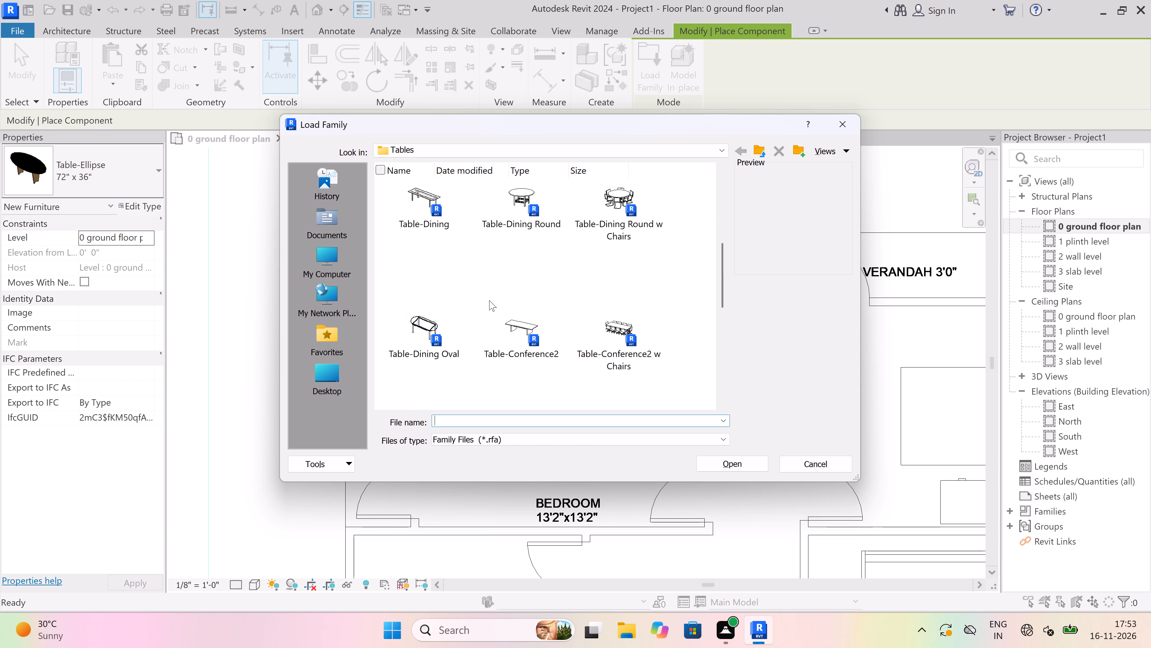
scroll(489, 300, "down", 1)
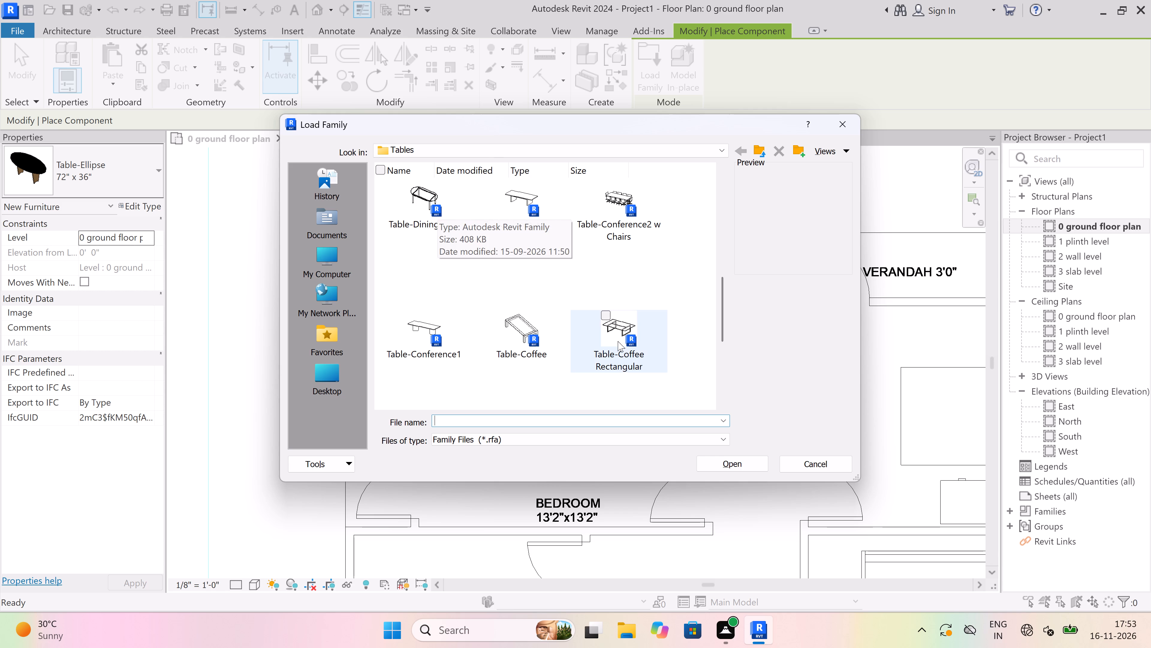
double_click(606, 327)
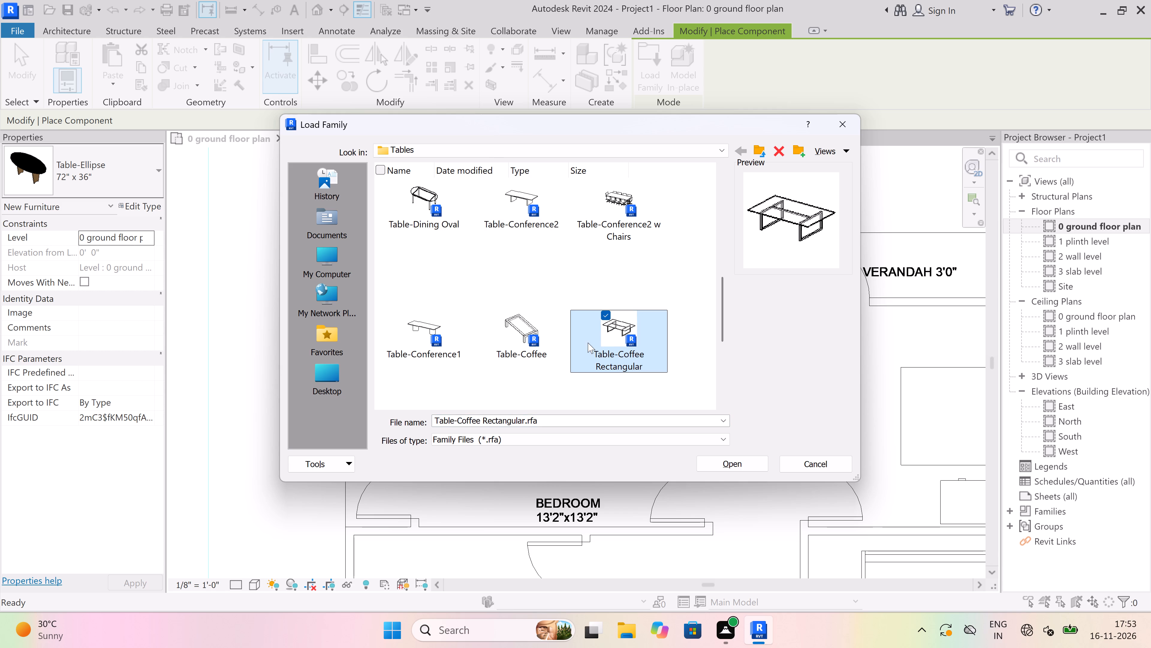
left_click(614, 327)
double_click(614, 327)
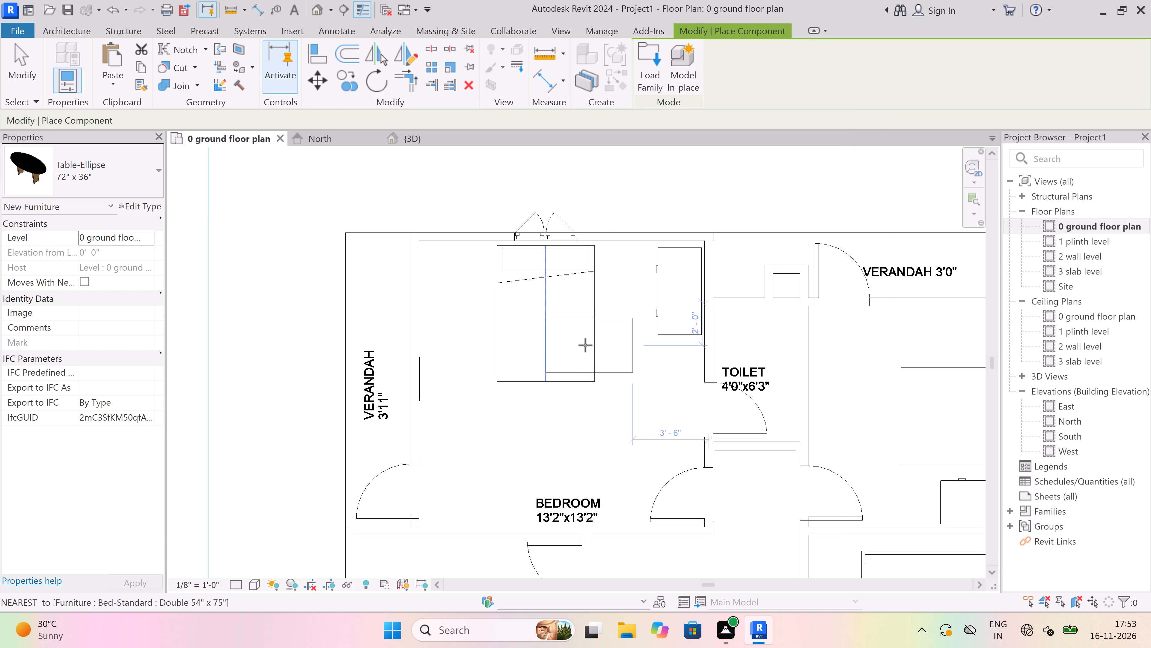
Place the 48" x 30" rectangular coffee table lengthwise in front of the bedroom mirror, centred about 1' 7" from the verandah-side wall's centreline.
key("space")
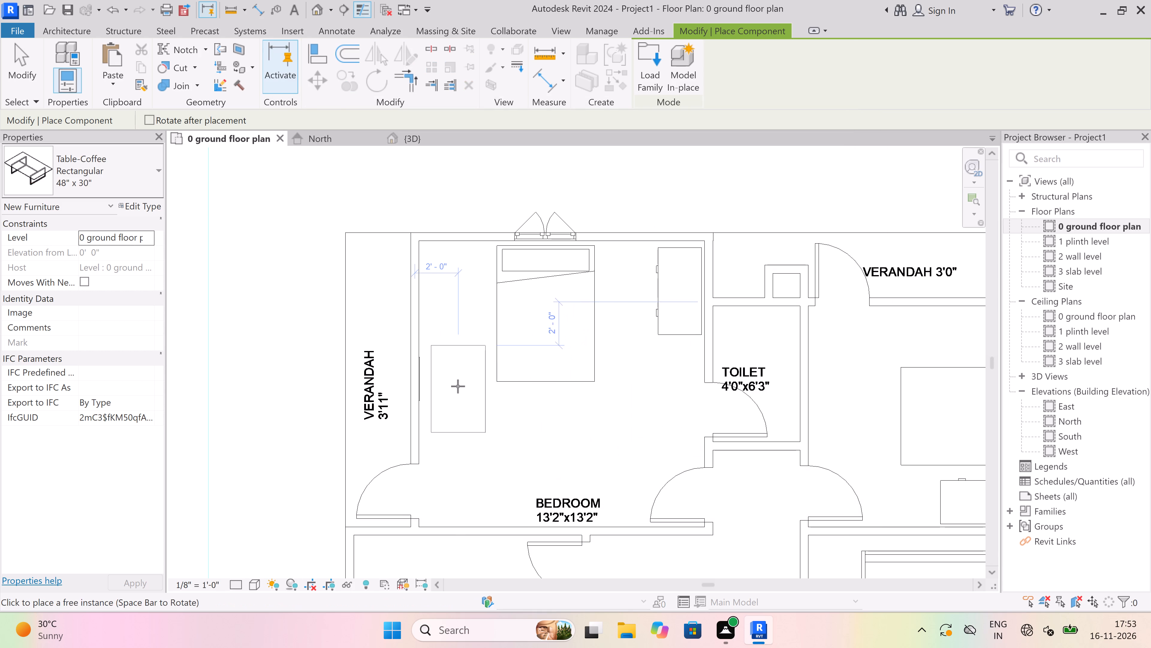
scroll(454, 385, "up", 6)
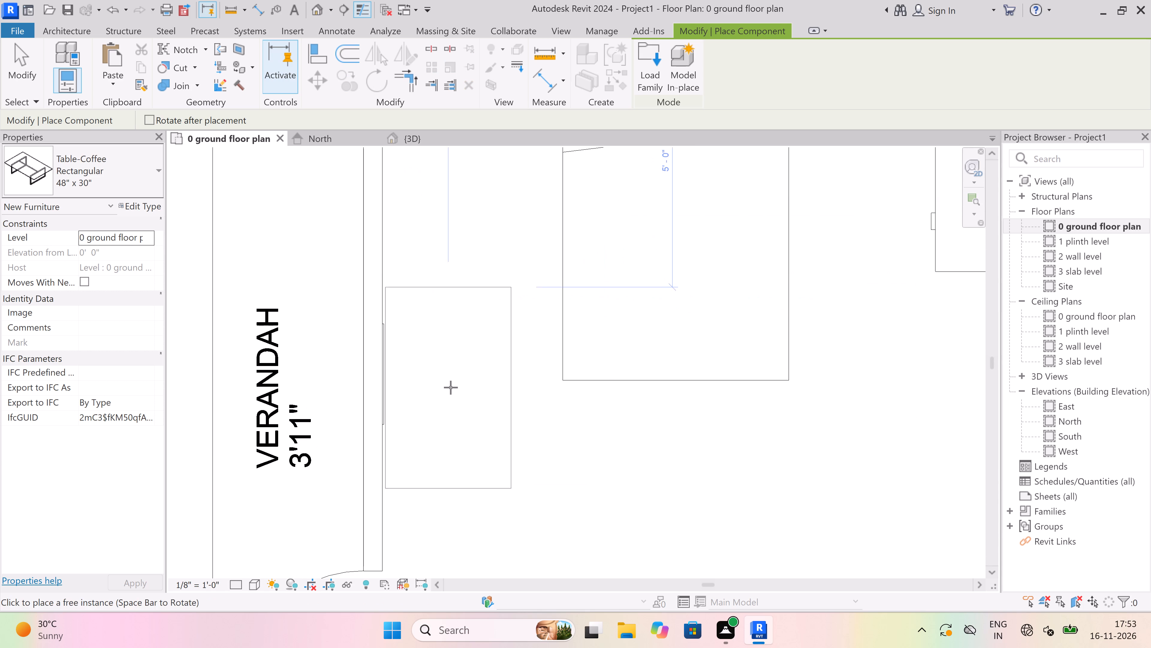
left_click(452, 386)
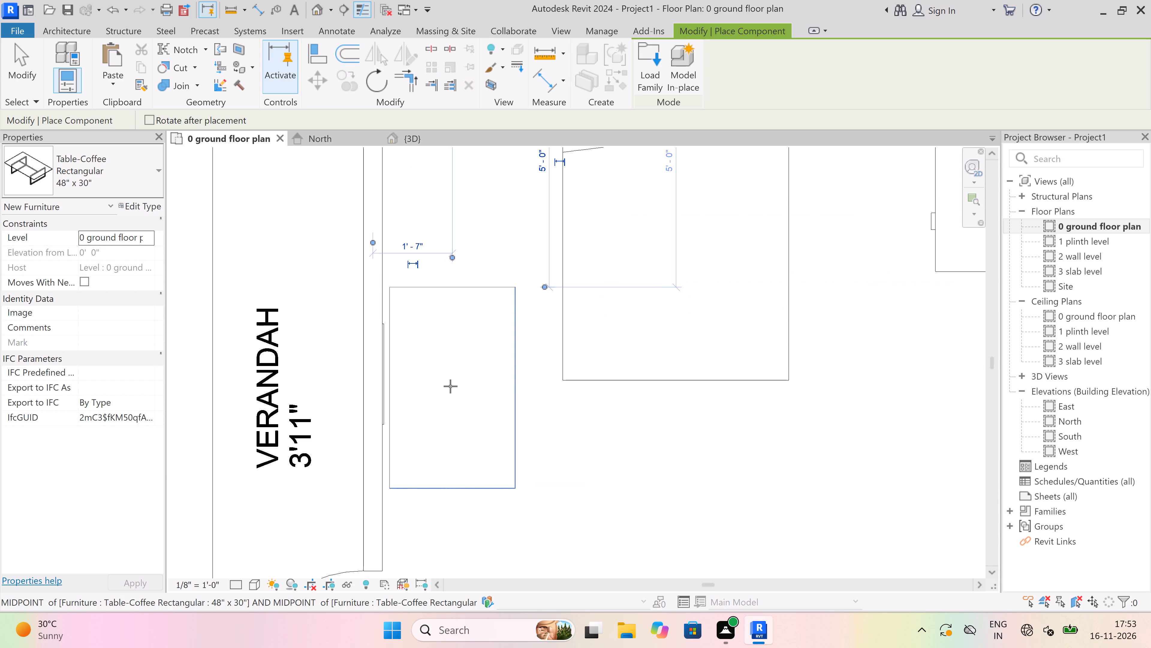
key("Escape")
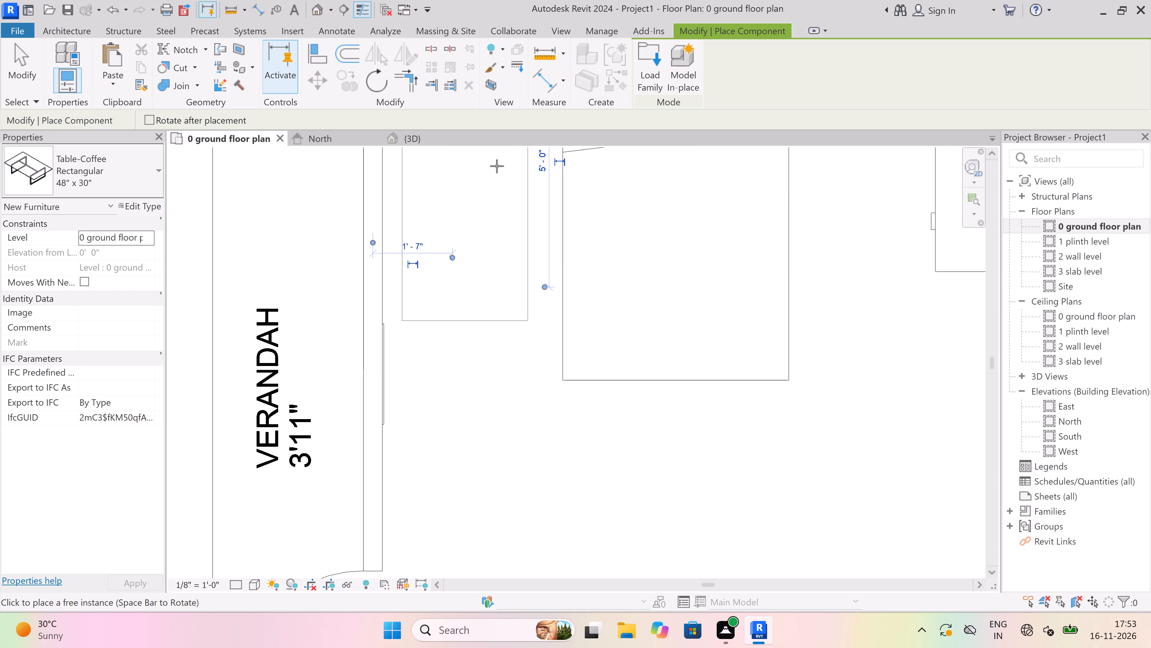
key("Escape")
Examine the bedroom in 3D around the elliptical mirror and the spot where the coffee table was placed.
left_click(435, 140)
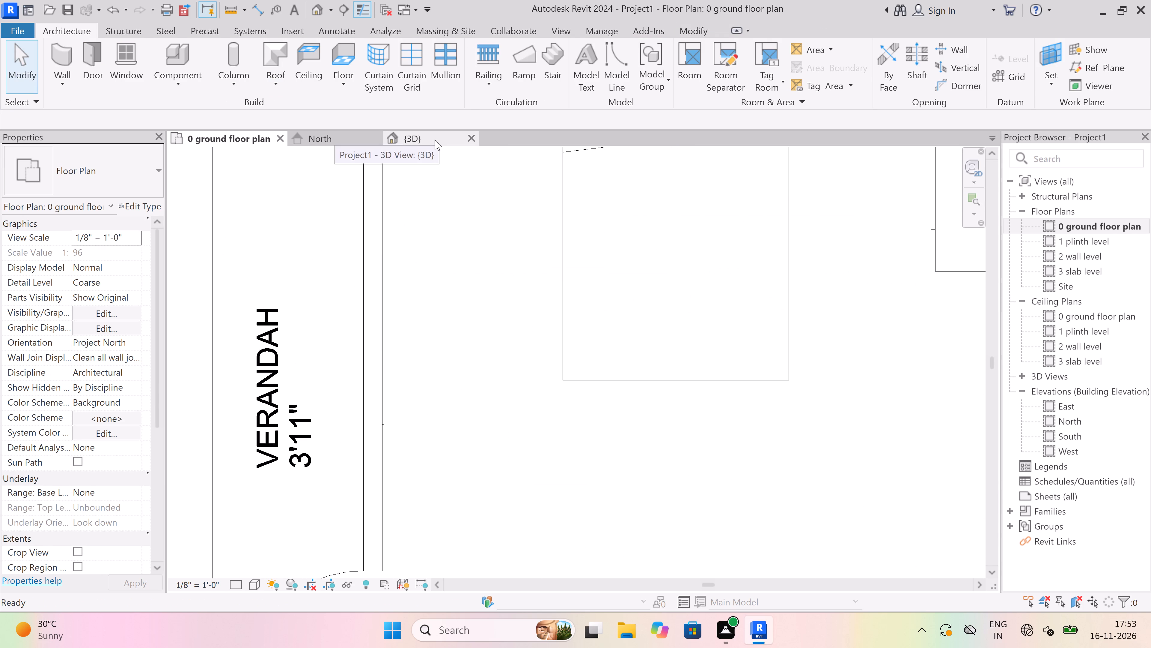
scroll(455, 331, "down", 3)
scroll(515, 384, "up", 3)
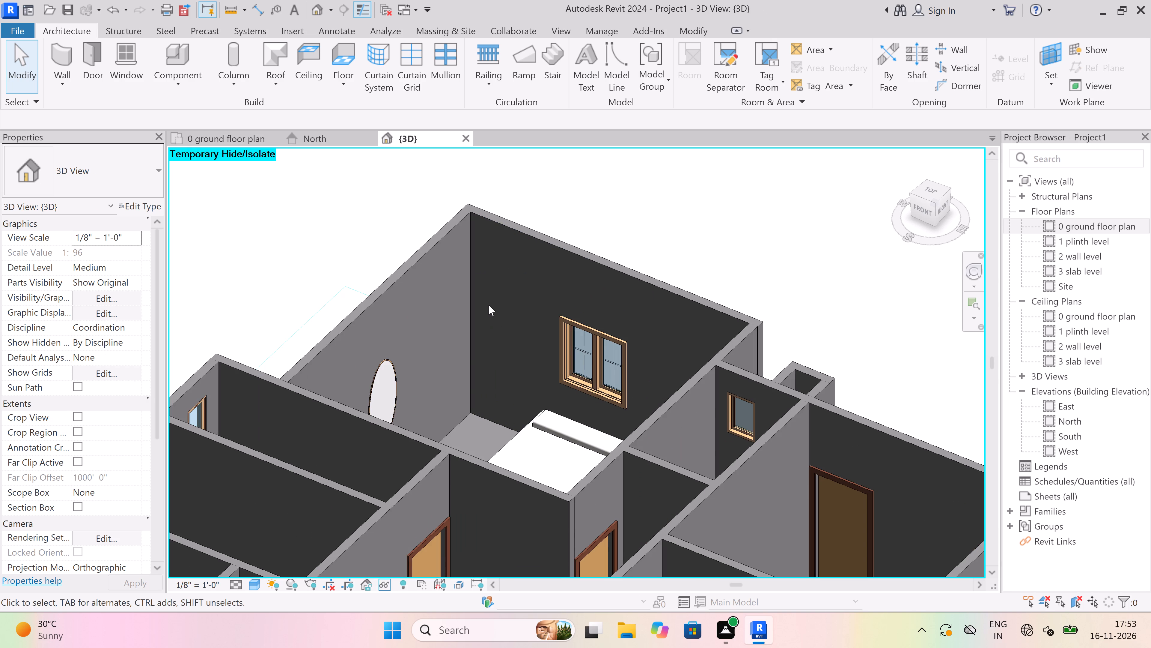
middle_click_drag(486, 308, 421, 453)
scroll(430, 415, "down", 4)
scroll(674, 221, "up", 3)
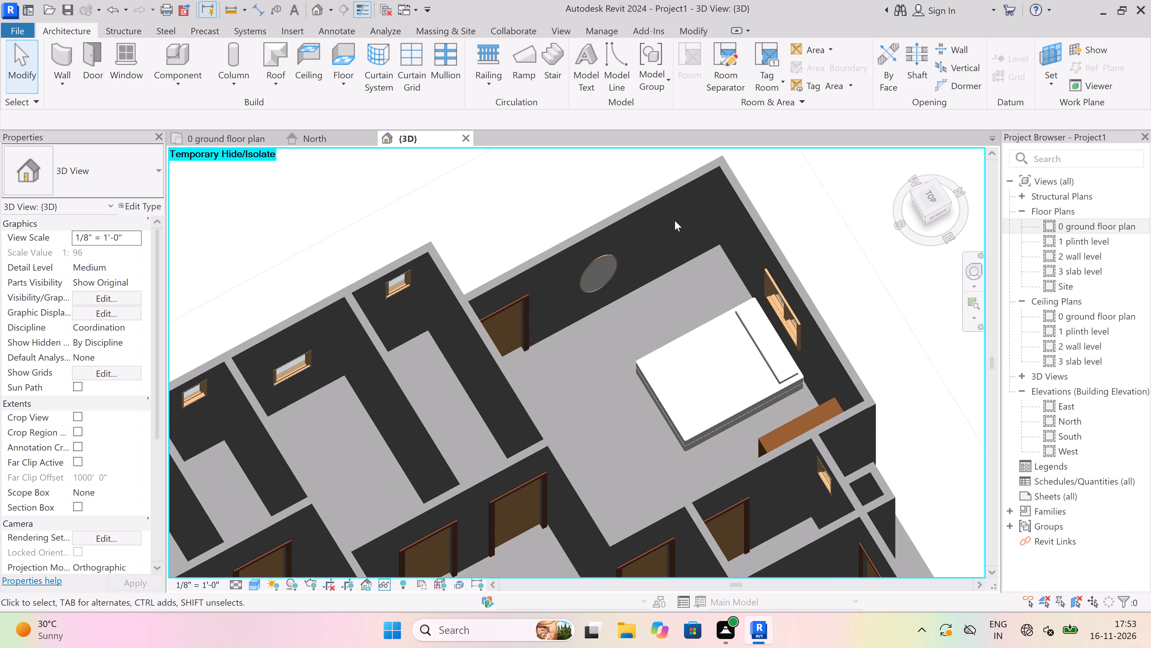
scroll(675, 265, "up", 3)
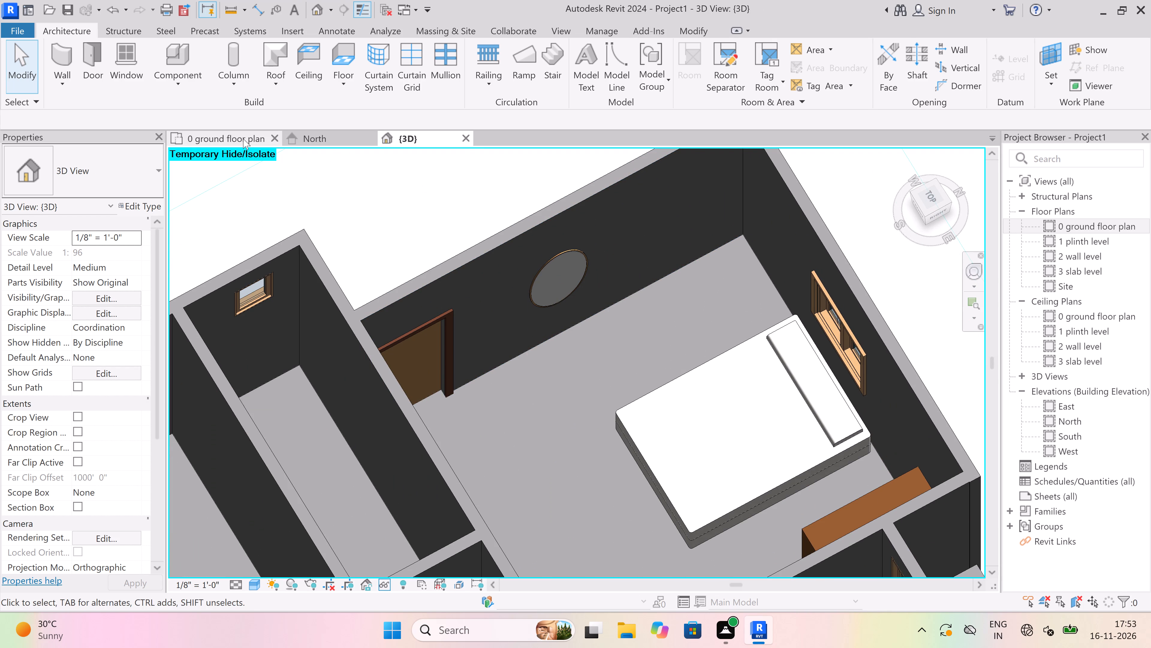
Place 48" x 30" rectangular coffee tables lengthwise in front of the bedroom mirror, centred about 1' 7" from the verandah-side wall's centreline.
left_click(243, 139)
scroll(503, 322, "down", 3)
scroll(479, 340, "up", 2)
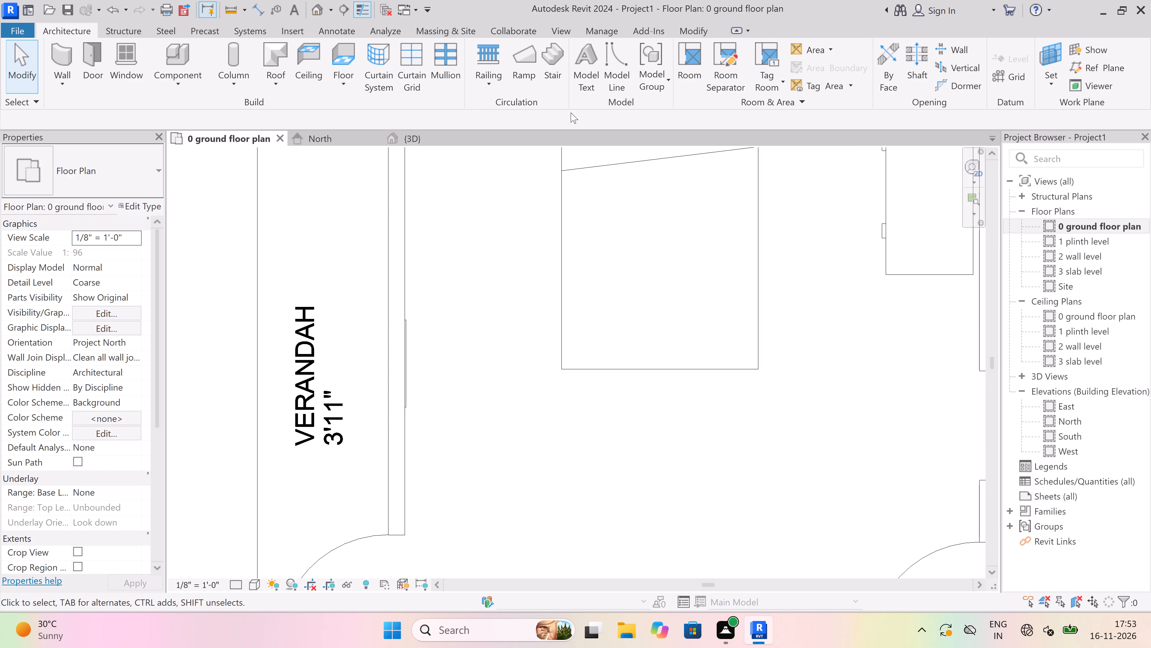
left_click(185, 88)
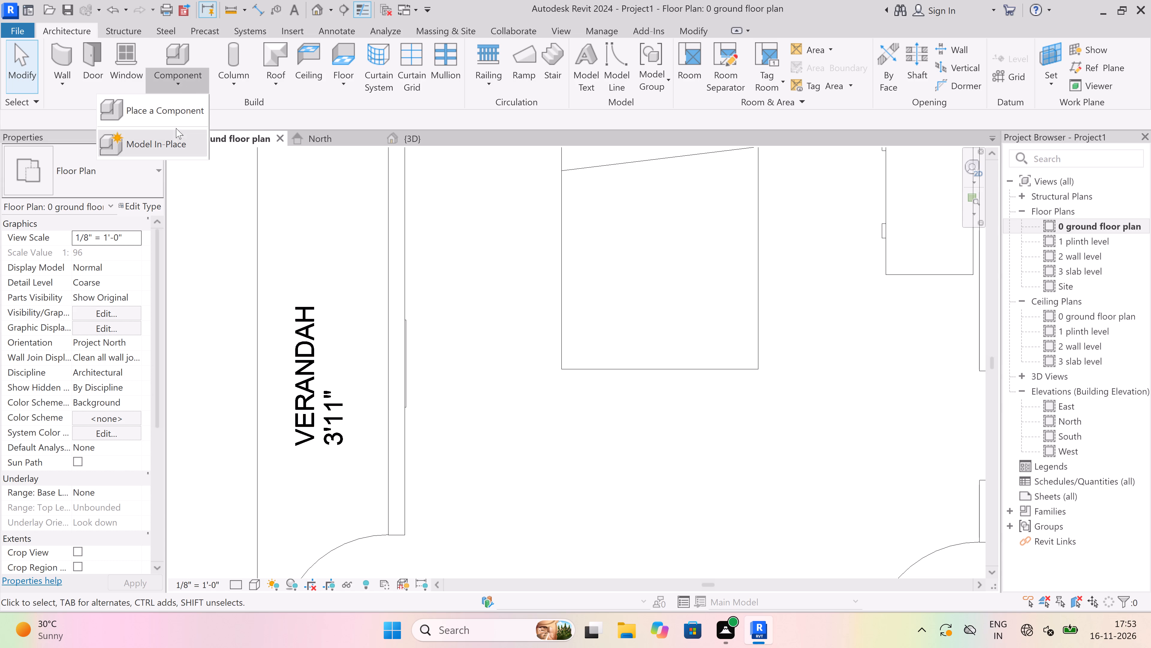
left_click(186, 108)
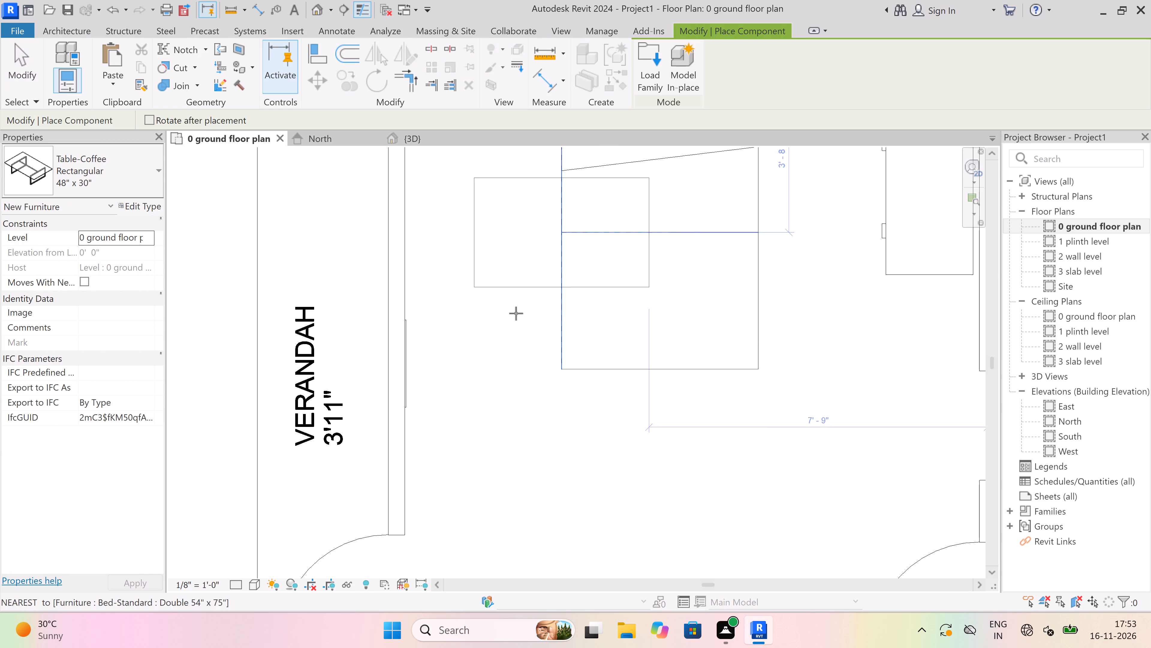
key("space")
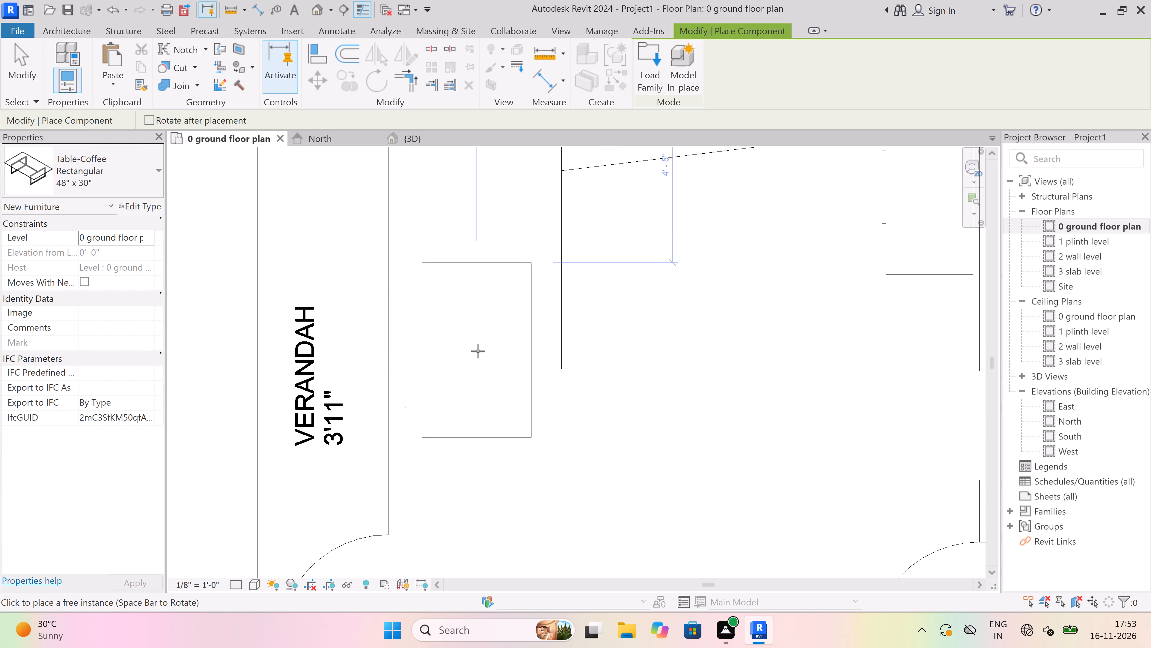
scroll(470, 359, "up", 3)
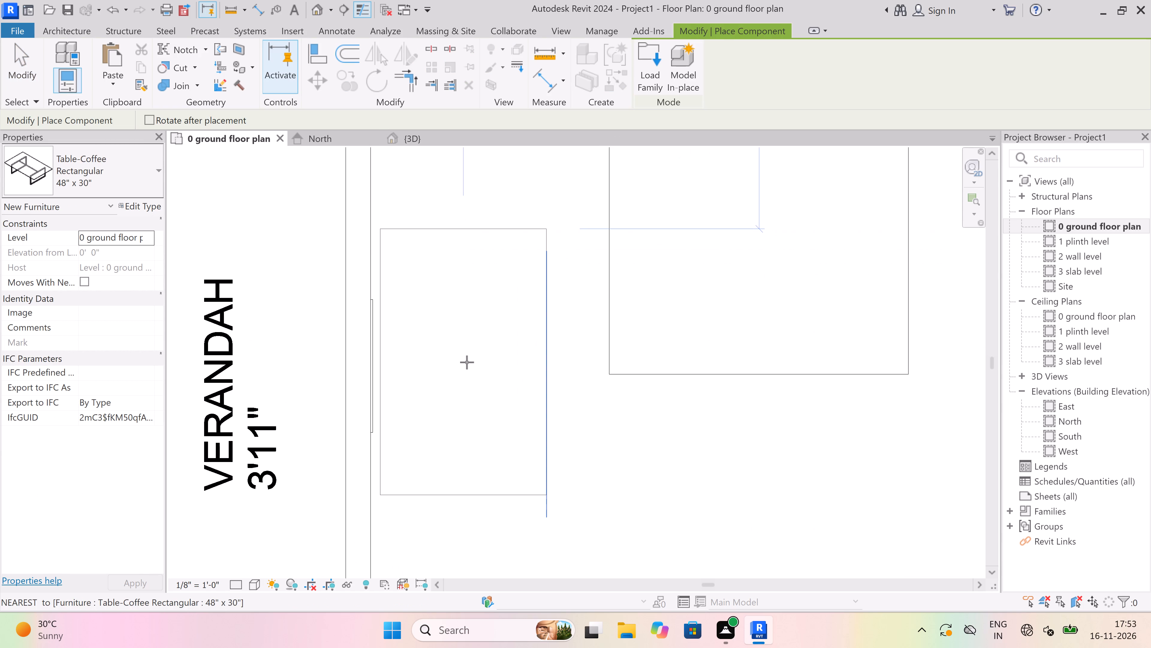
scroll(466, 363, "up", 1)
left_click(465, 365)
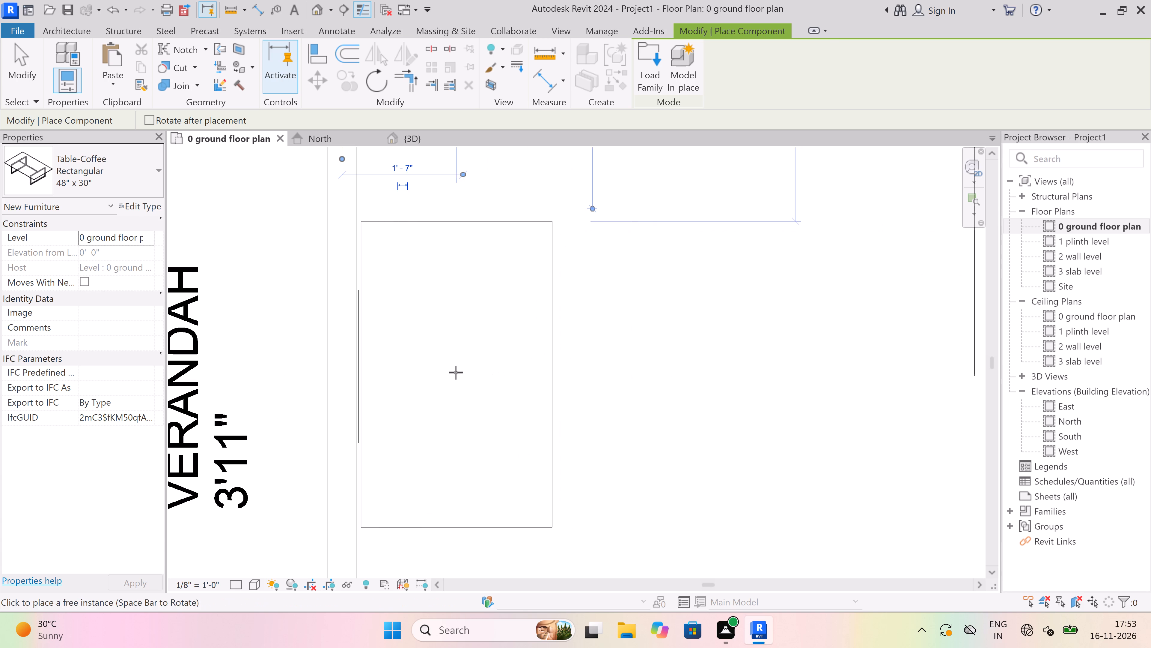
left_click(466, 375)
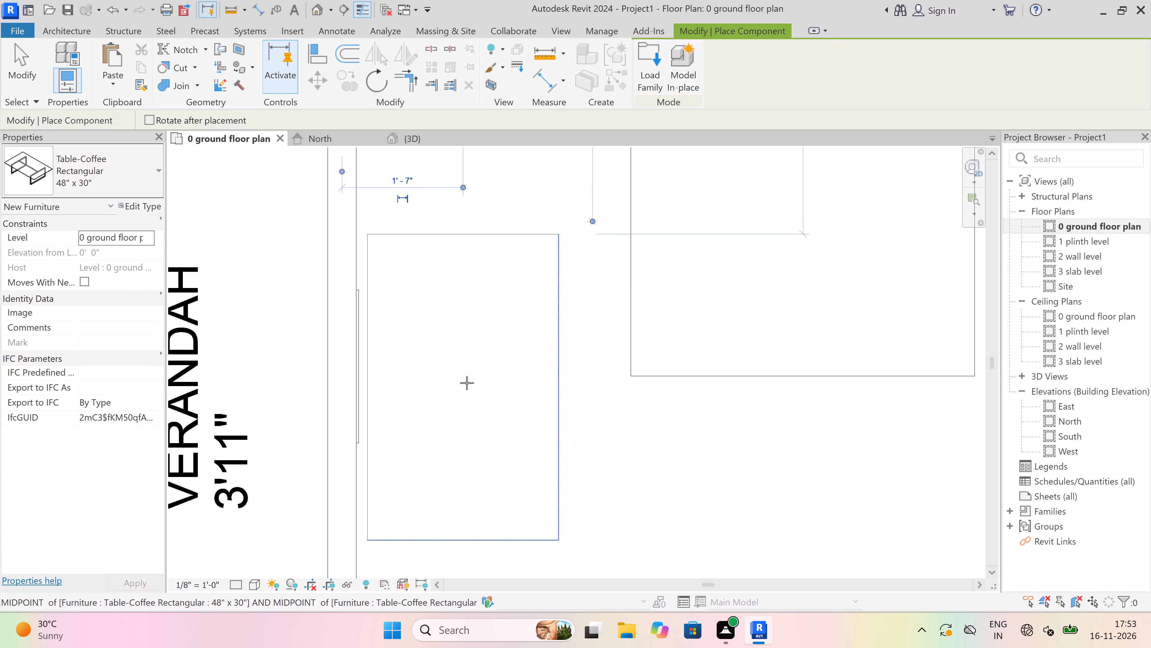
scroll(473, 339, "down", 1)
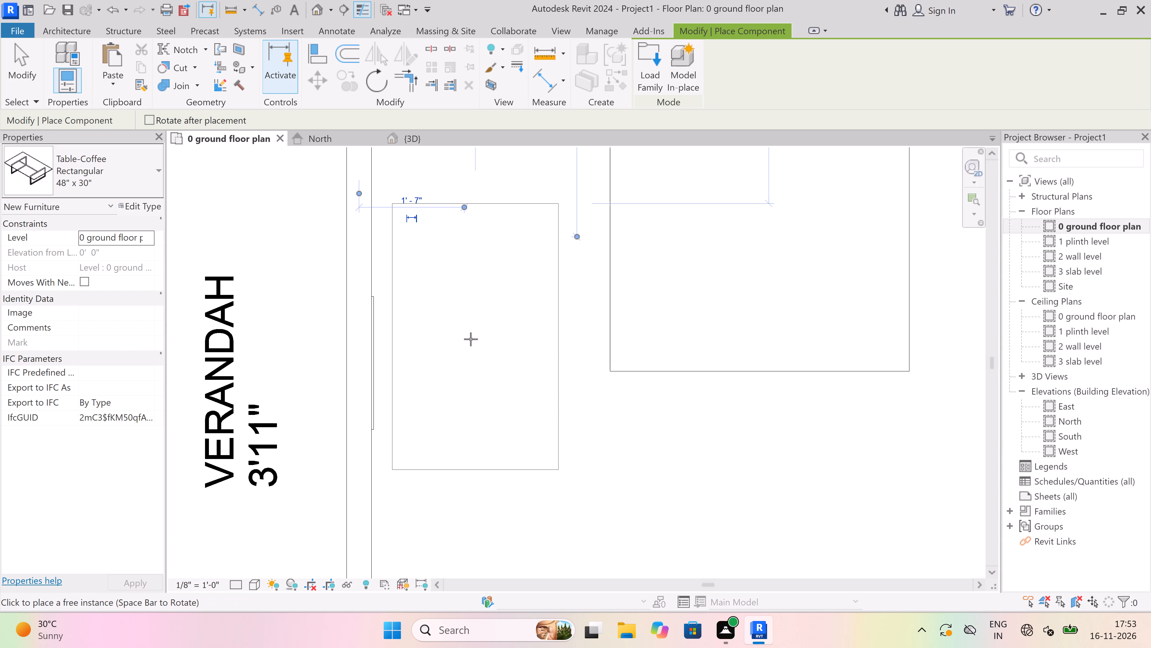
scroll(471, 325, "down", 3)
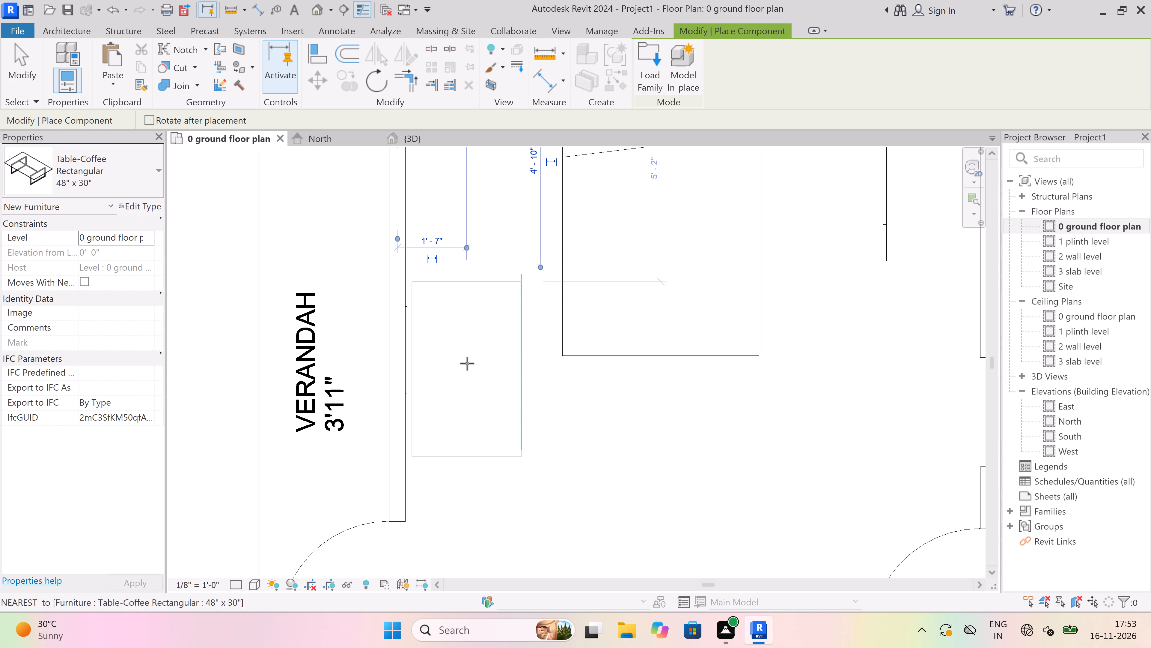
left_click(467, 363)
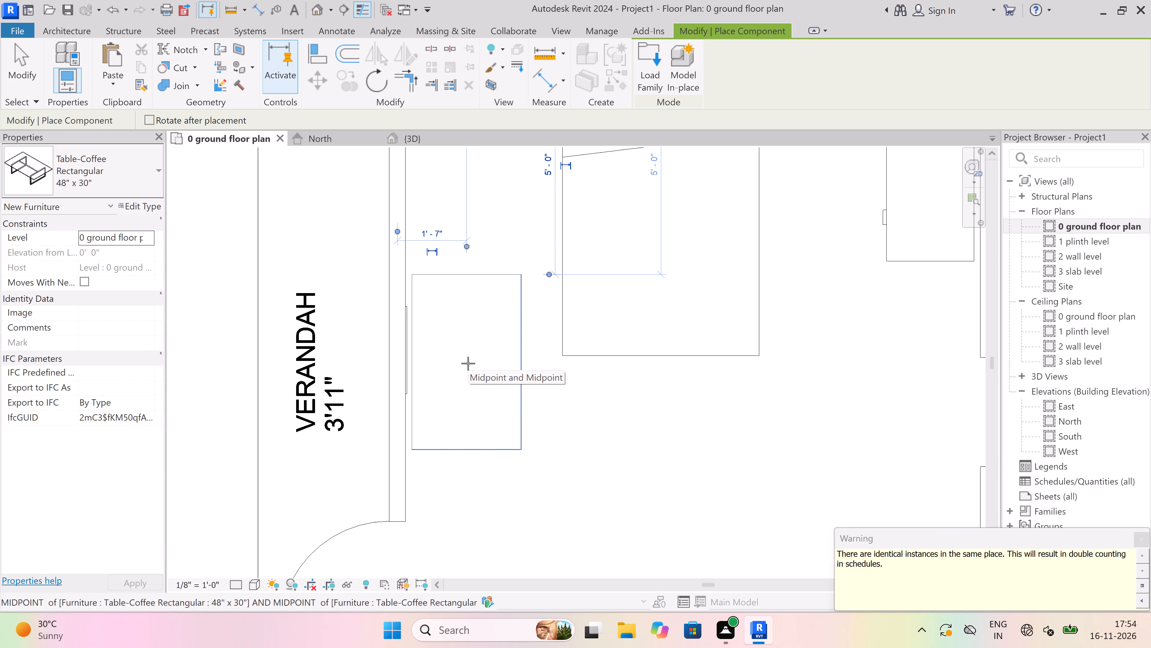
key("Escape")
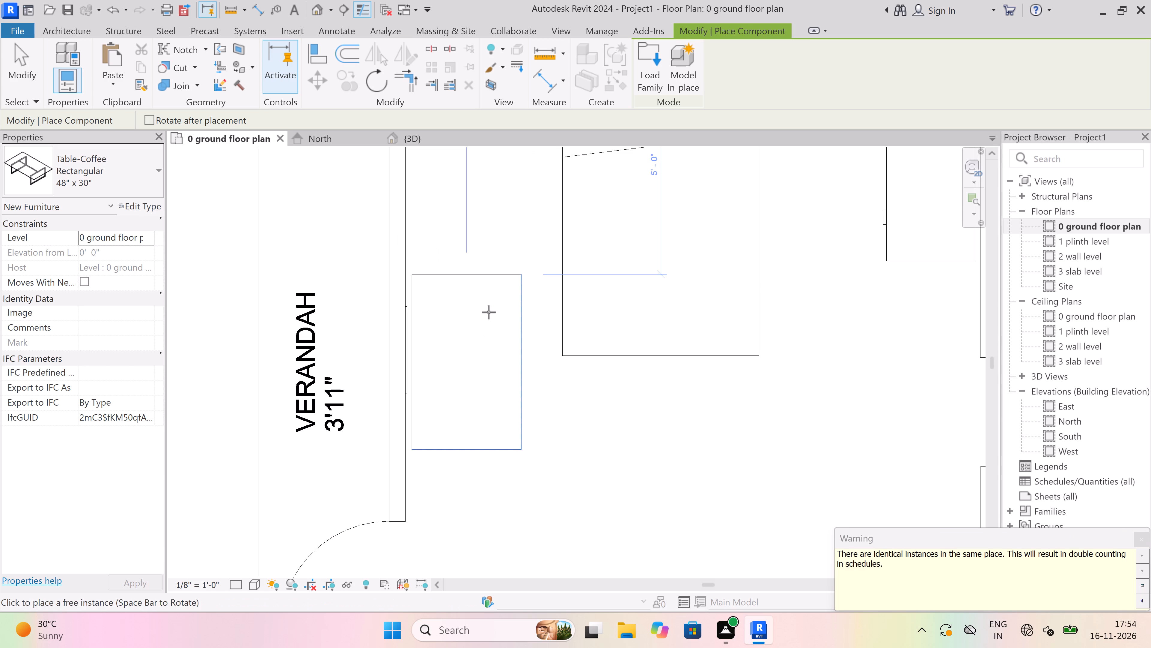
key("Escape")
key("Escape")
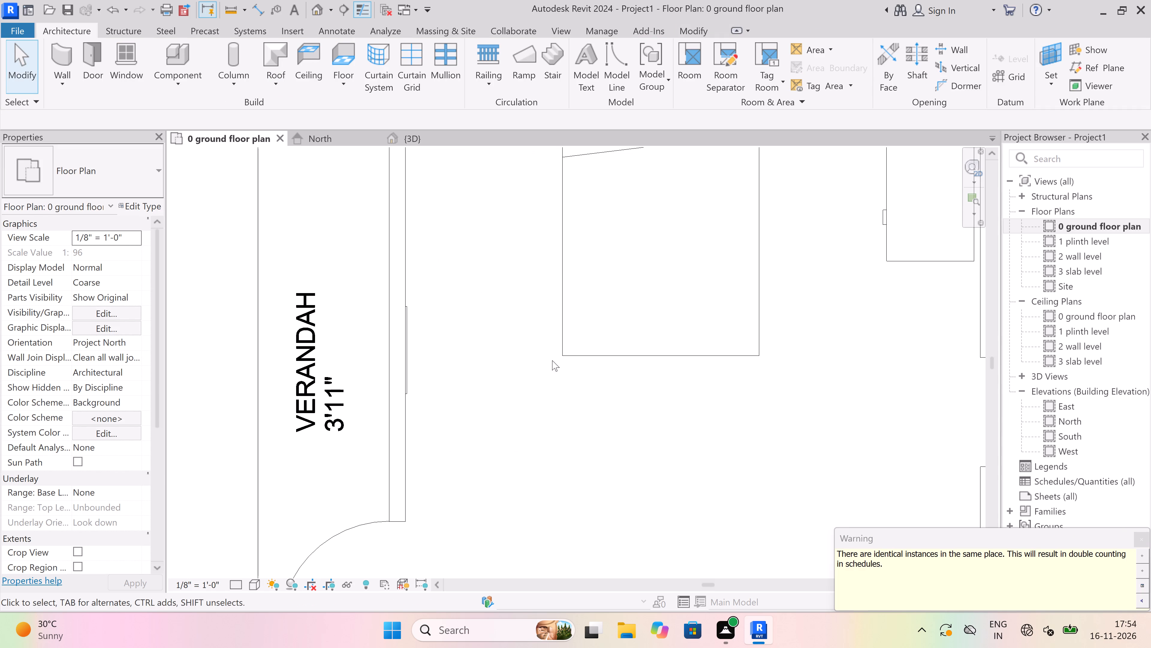
Delete the coffee tables in front of the bedroom mirror and the 10' x 8' generic model around the bed.
left_click_drag(485, 291, 475, 418)
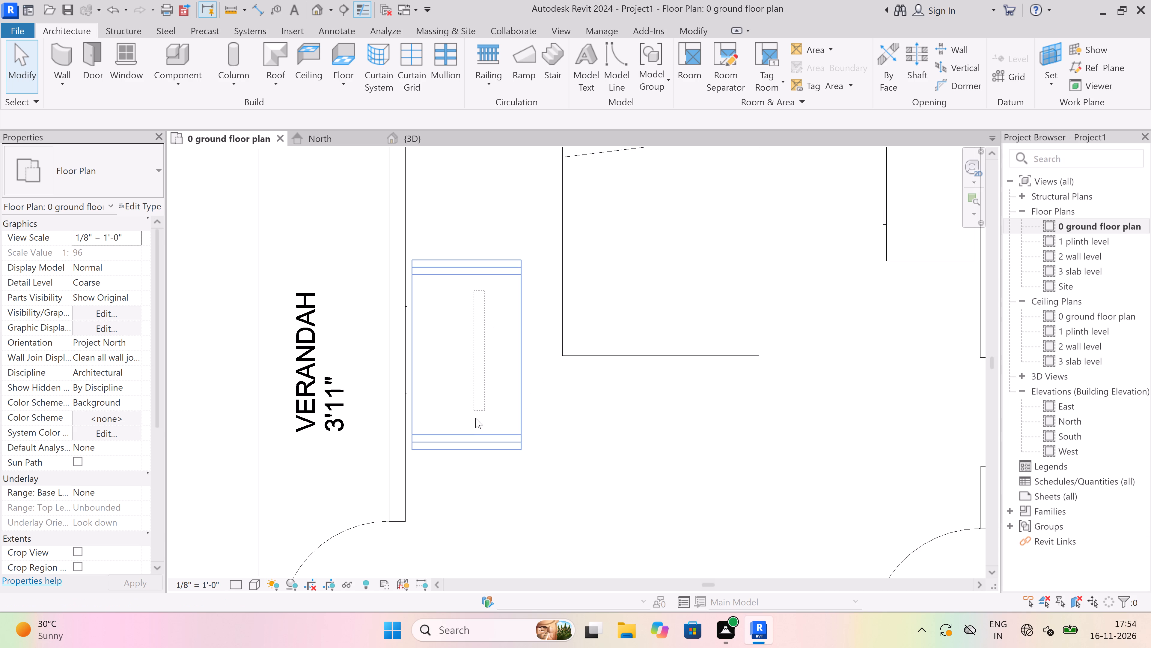
left_click_drag(475, 418, 475, 417)
key("Delete")
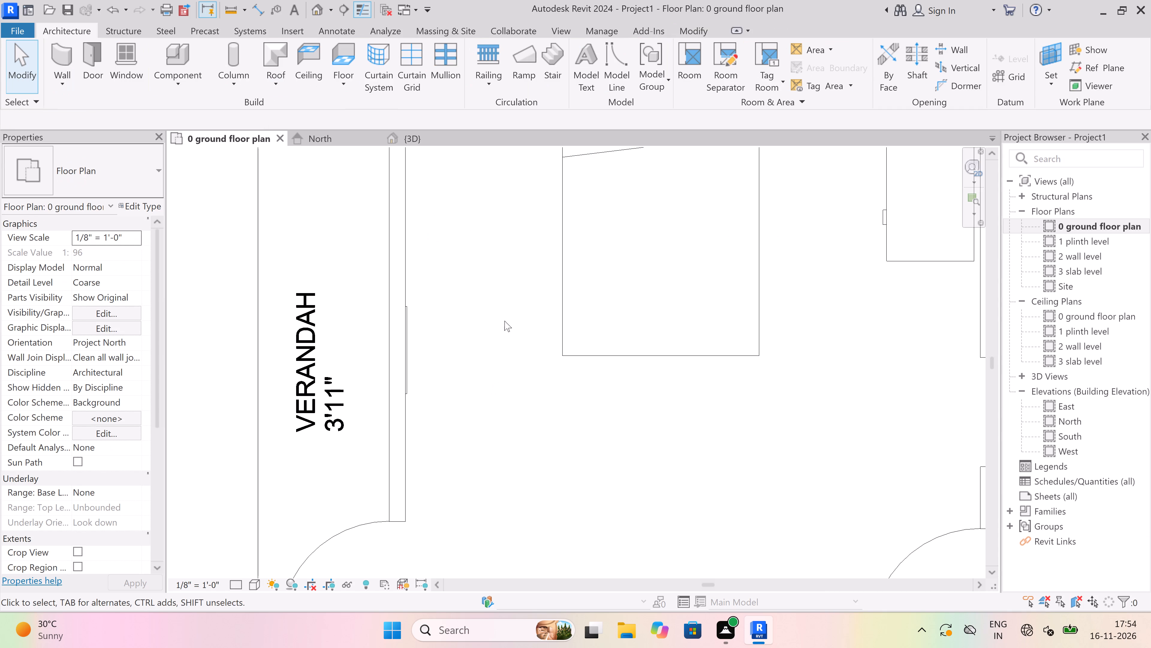
left_click_drag(504, 292, 457, 464)
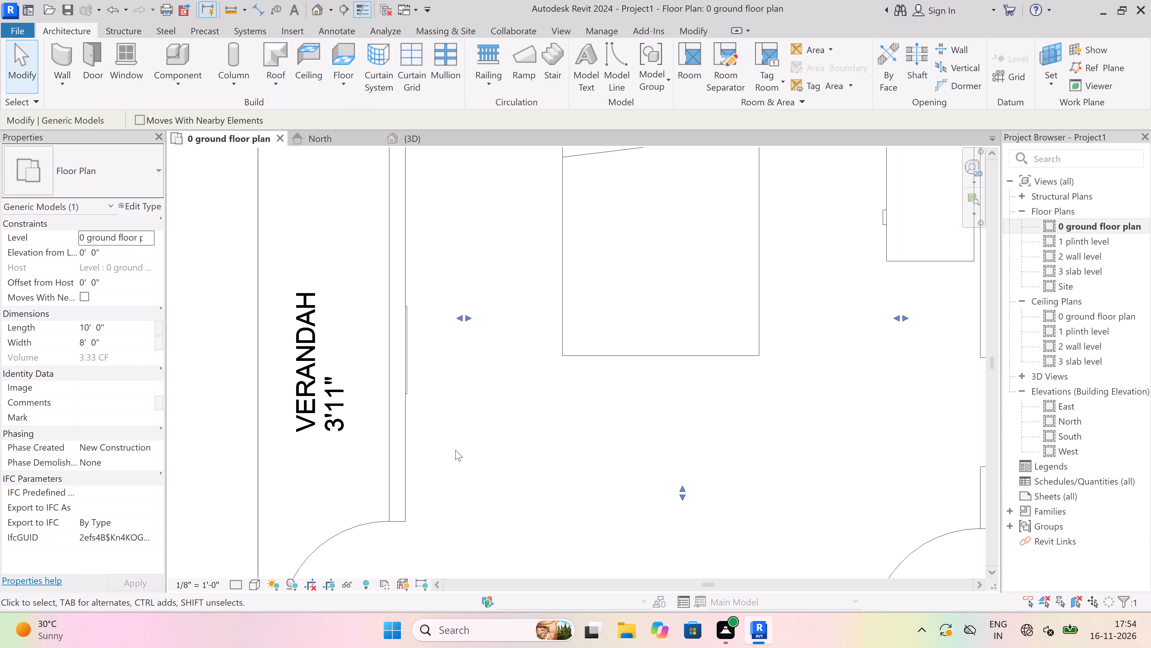
key("Delete")
left_click_drag(516, 331, 453, 480)
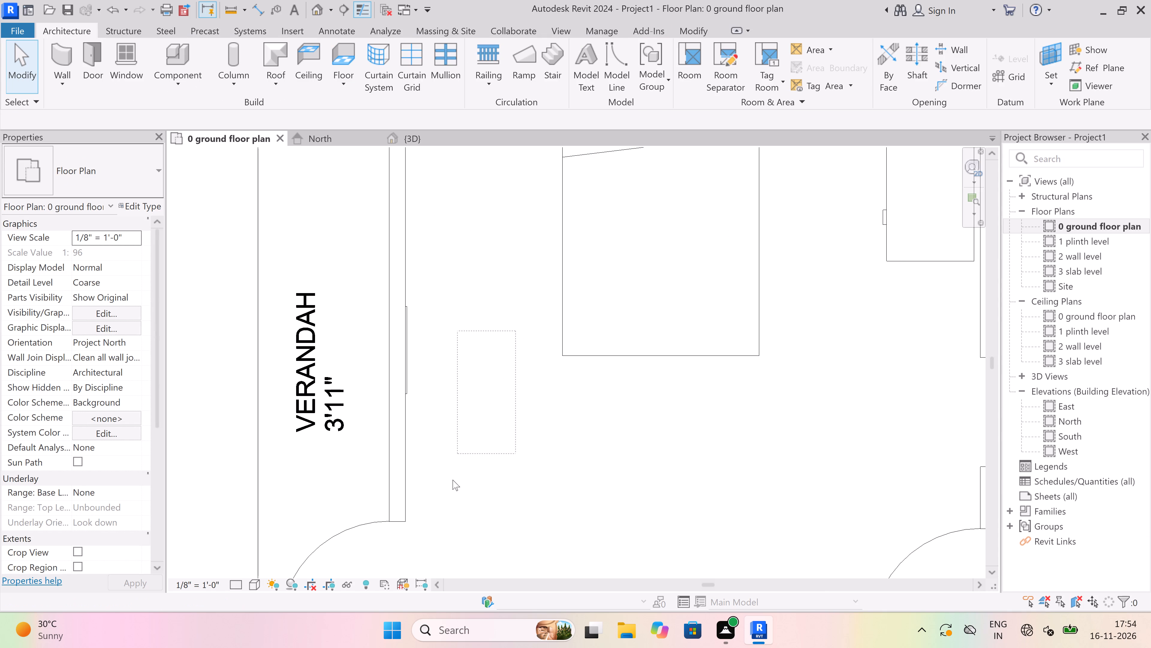
left_click_drag(453, 480, 449, 482)
key("Delete")
scroll(505, 413, "down", 7)
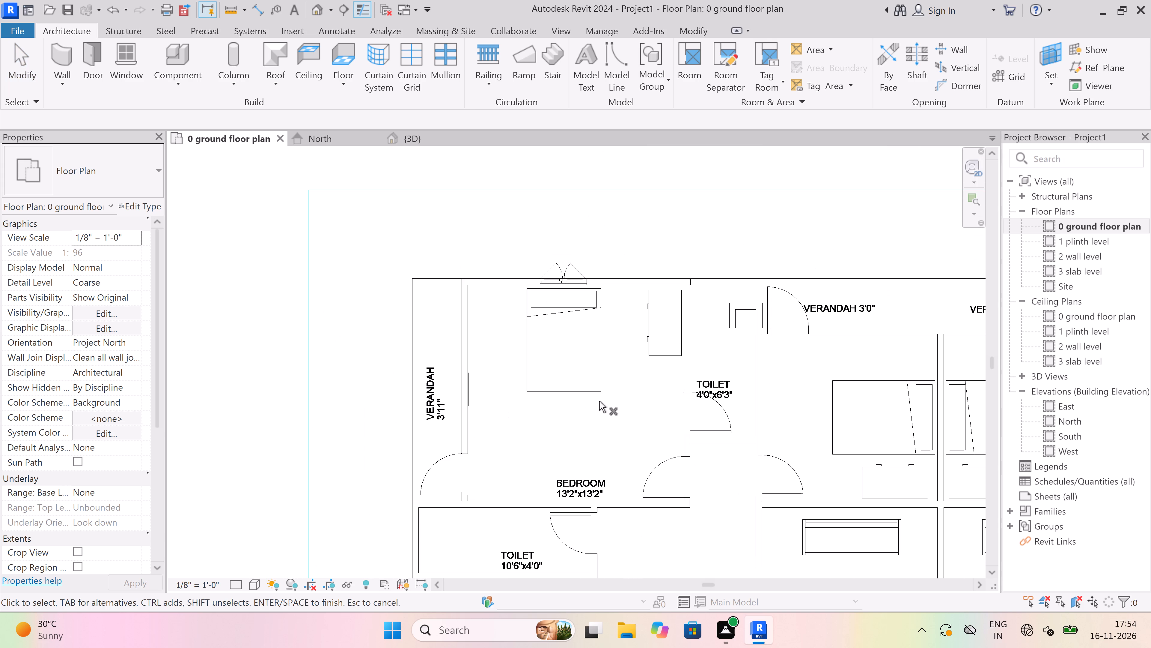
left_click_drag(599, 401, 475, 448)
key("Delete")
scroll(461, 375, "up", 3)
key("Escape")
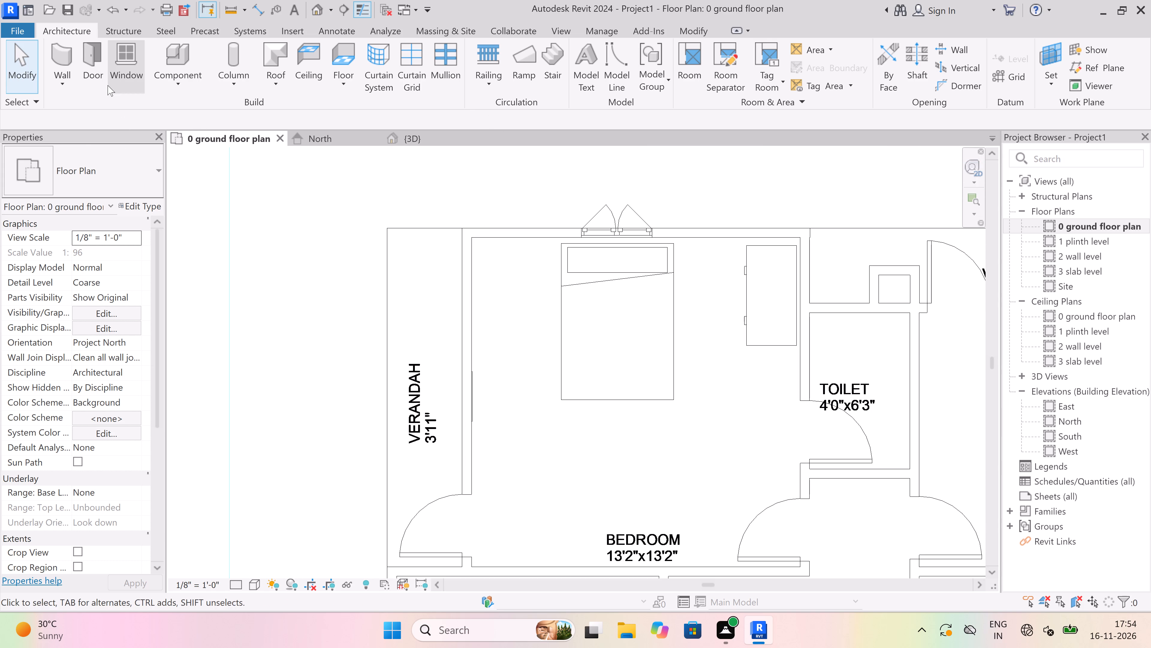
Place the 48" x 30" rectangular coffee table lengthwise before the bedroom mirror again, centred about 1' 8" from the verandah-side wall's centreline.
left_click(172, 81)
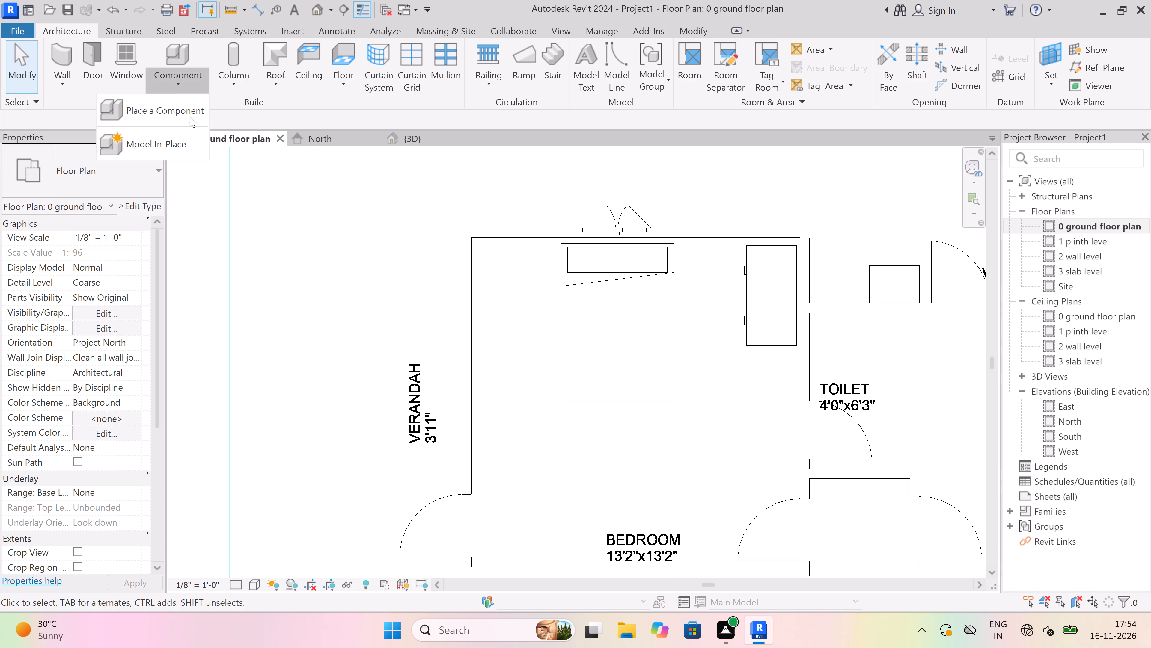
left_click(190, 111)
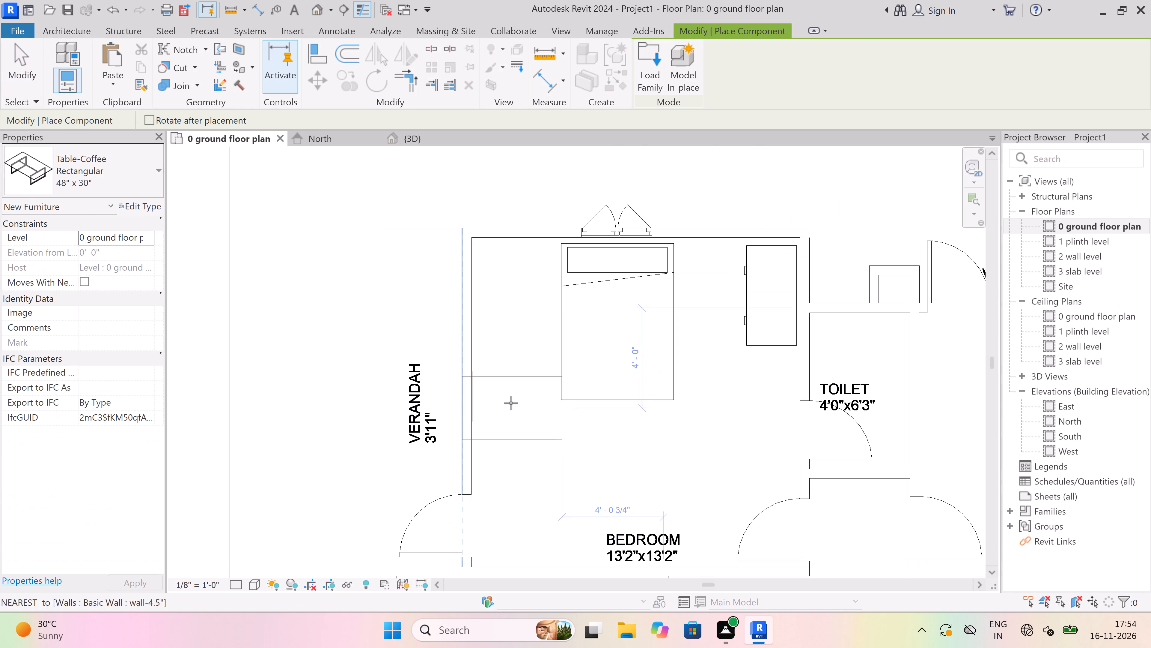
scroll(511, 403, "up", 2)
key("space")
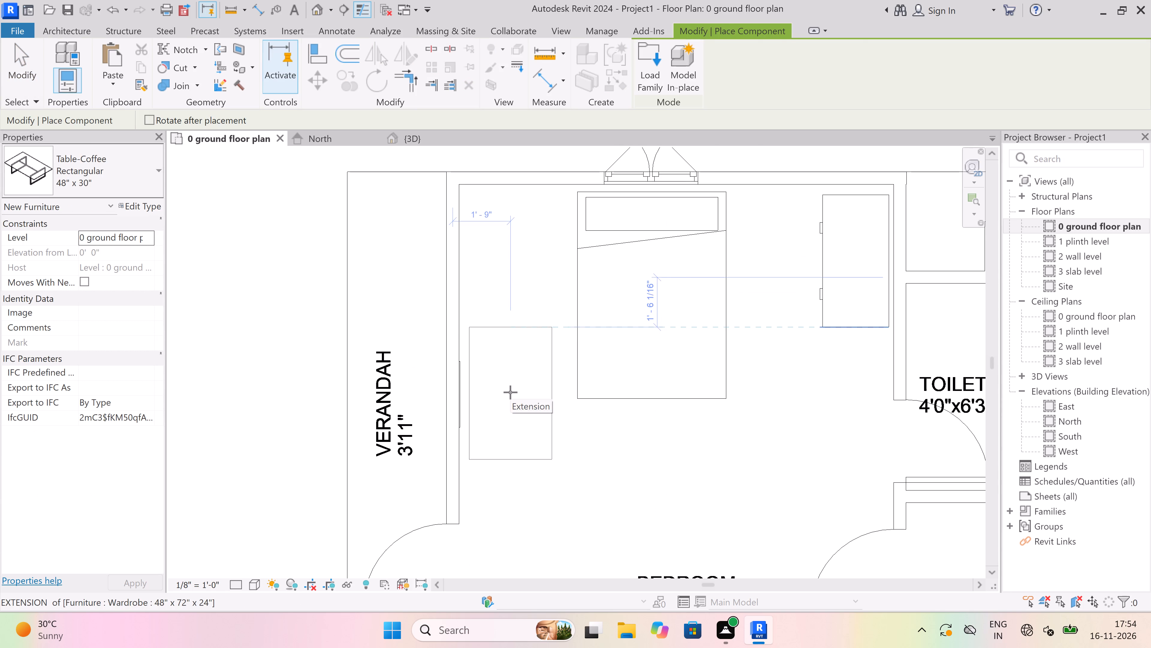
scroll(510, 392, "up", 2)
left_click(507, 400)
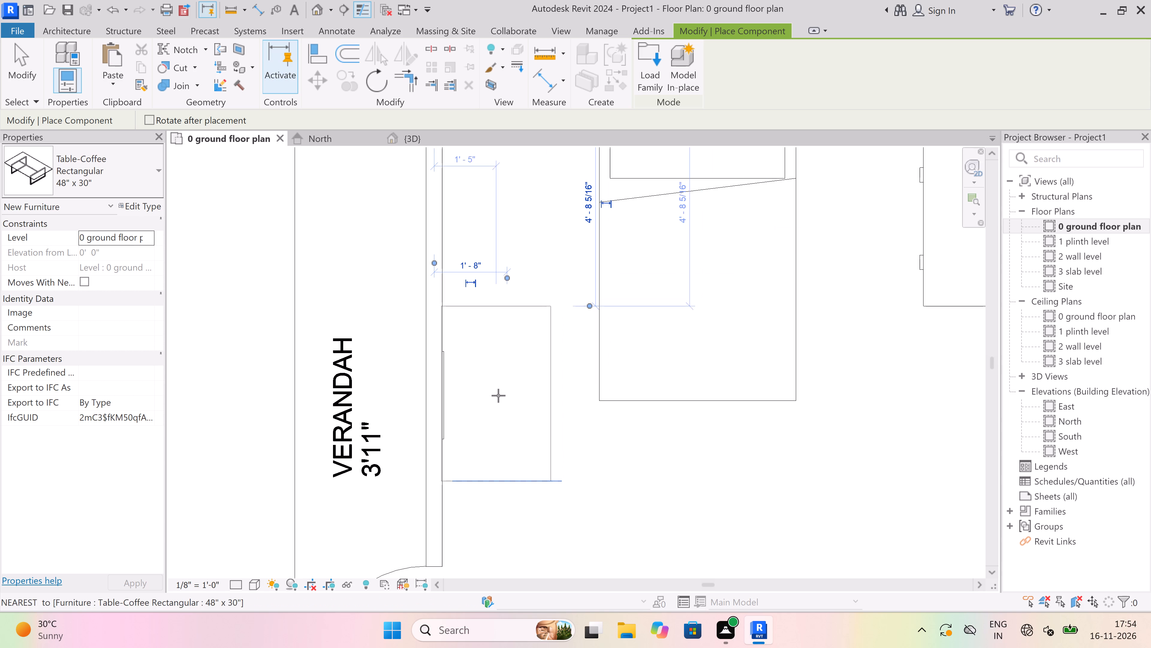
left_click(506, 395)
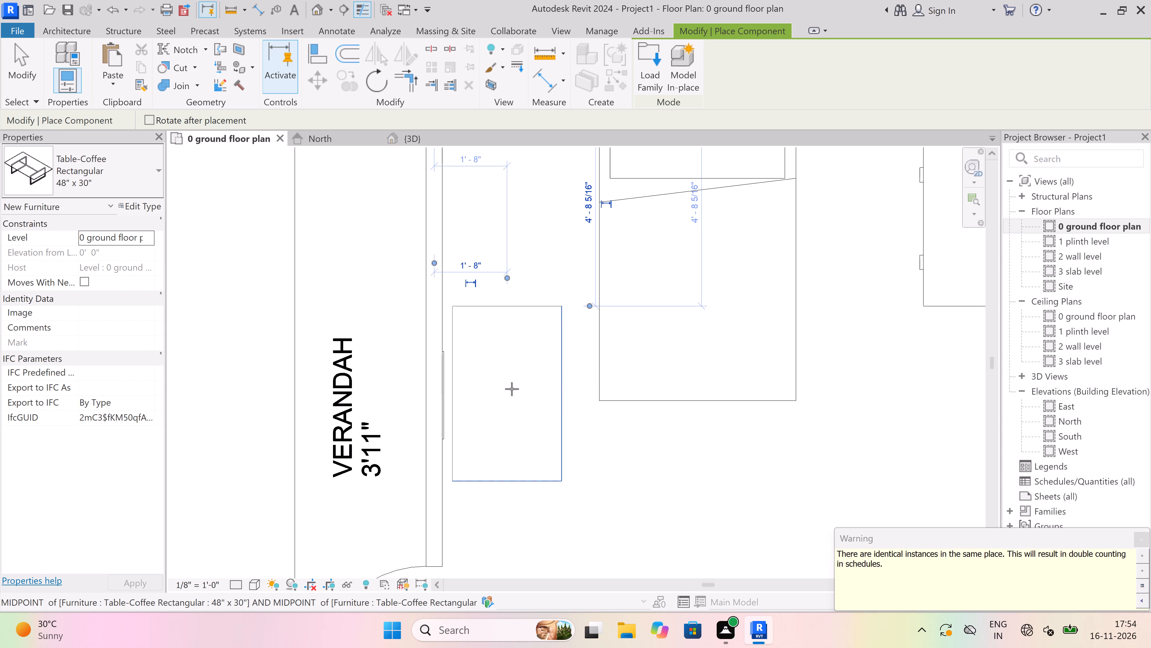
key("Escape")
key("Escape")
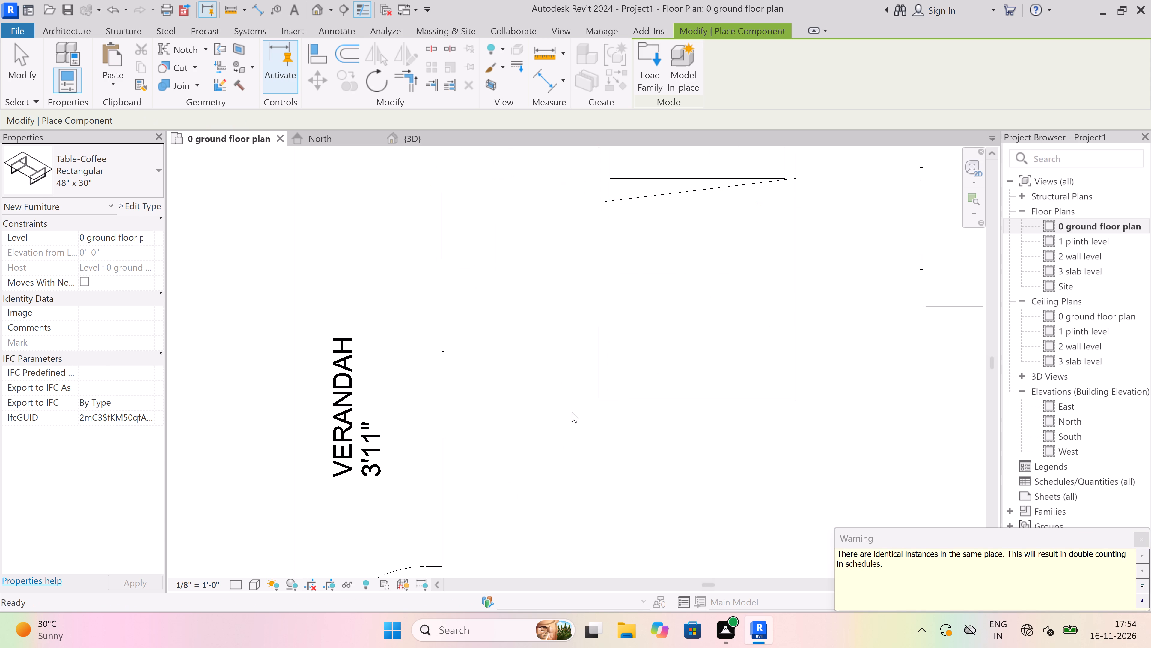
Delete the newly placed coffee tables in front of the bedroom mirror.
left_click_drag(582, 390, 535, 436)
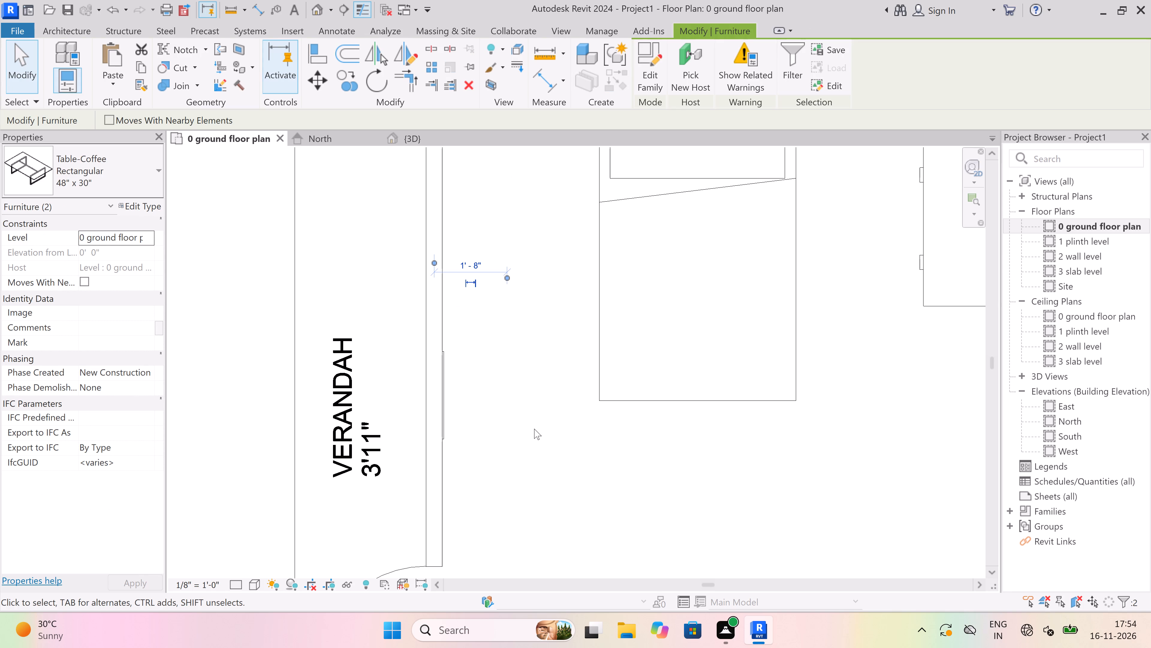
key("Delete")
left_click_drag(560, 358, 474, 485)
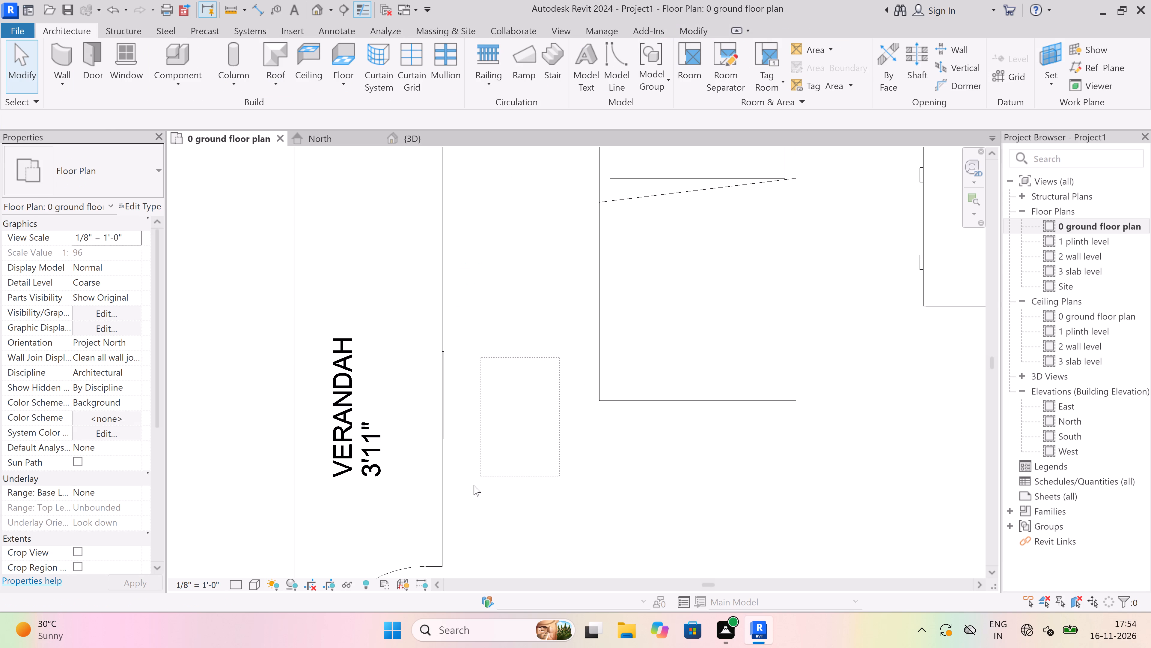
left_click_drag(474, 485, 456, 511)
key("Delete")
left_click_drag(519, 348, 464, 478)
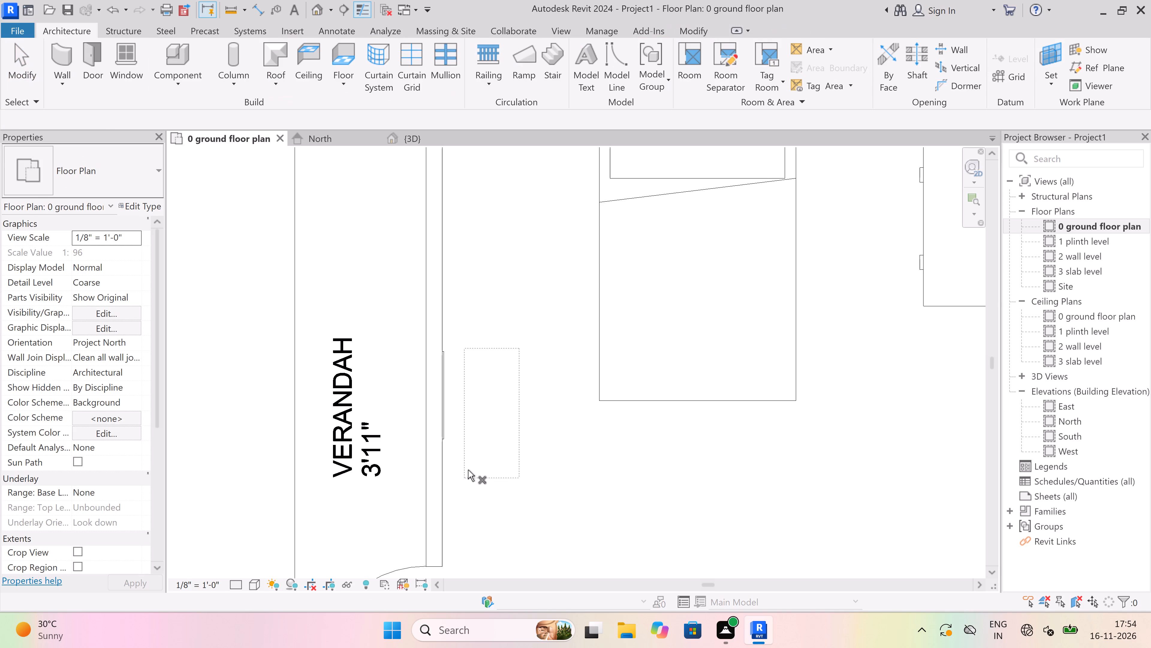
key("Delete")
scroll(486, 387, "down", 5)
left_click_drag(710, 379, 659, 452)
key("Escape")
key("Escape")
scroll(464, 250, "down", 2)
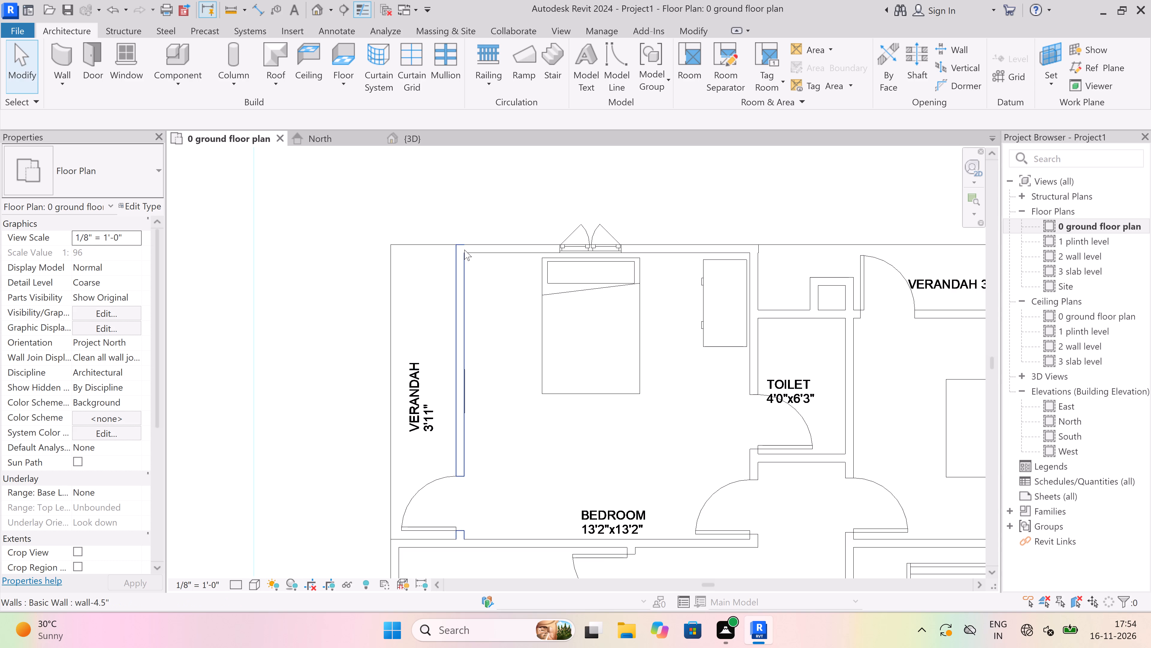
Look over the ground floor plan and return to the 3D view of the bedroom with the elliptical mirror.
scroll(464, 250, "down", 6)
scroll(478, 329, "up", 3)
scroll(480, 329, "down", 4)
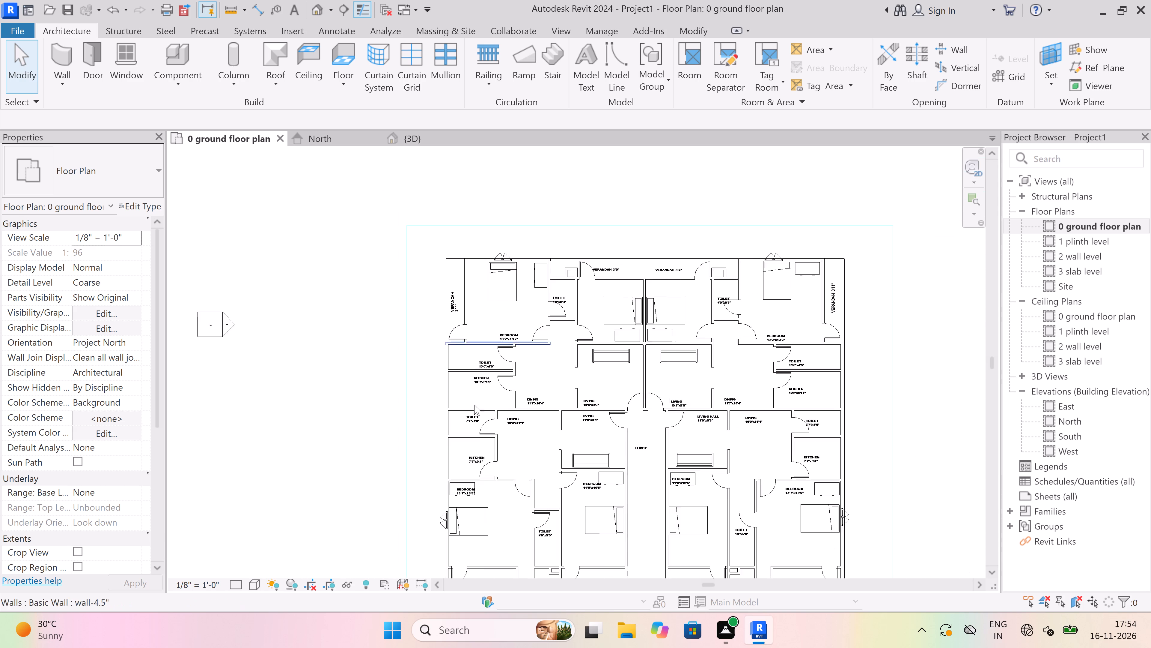
scroll(474, 405, "up", 3)
scroll(455, 379, "up", 5)
left_click(420, 138)
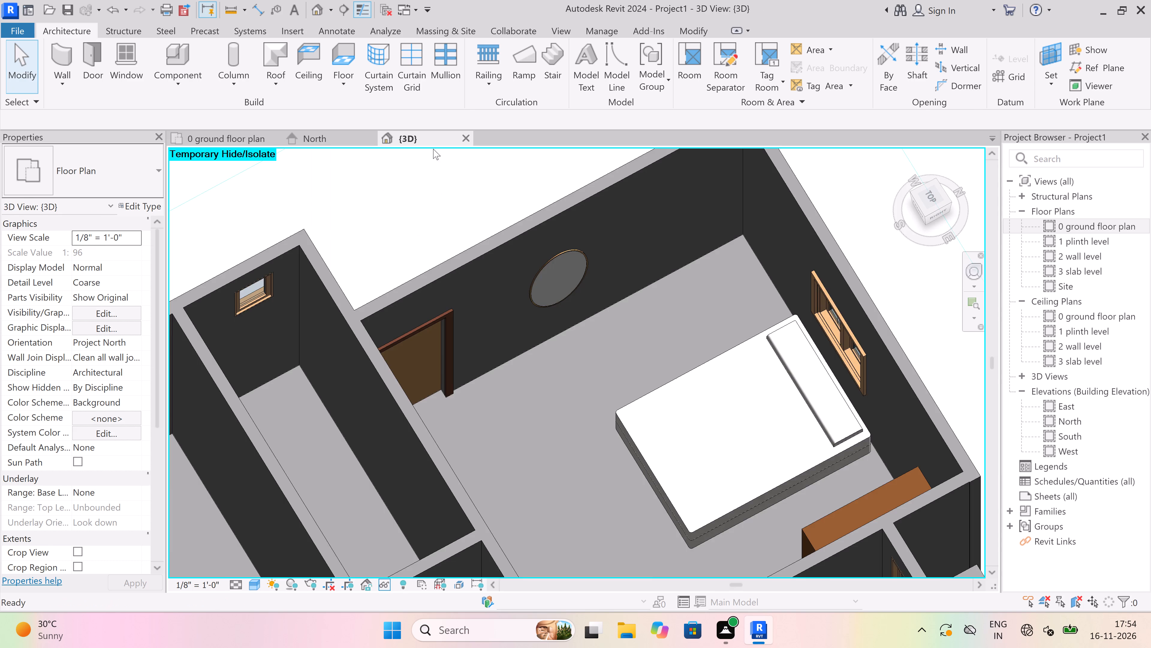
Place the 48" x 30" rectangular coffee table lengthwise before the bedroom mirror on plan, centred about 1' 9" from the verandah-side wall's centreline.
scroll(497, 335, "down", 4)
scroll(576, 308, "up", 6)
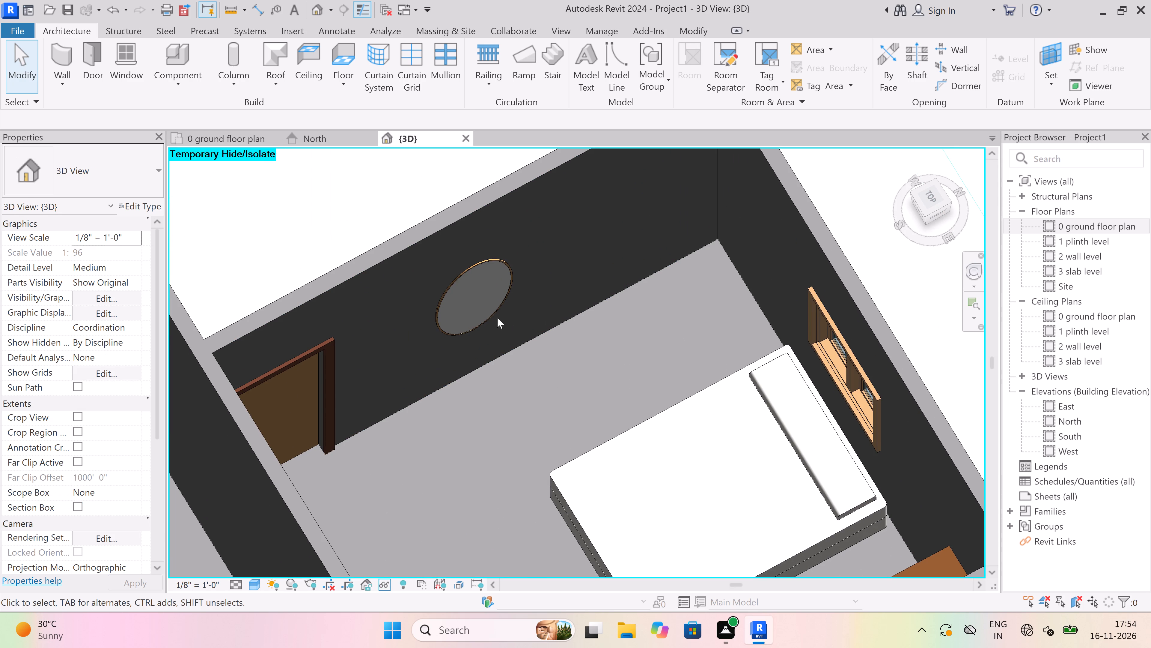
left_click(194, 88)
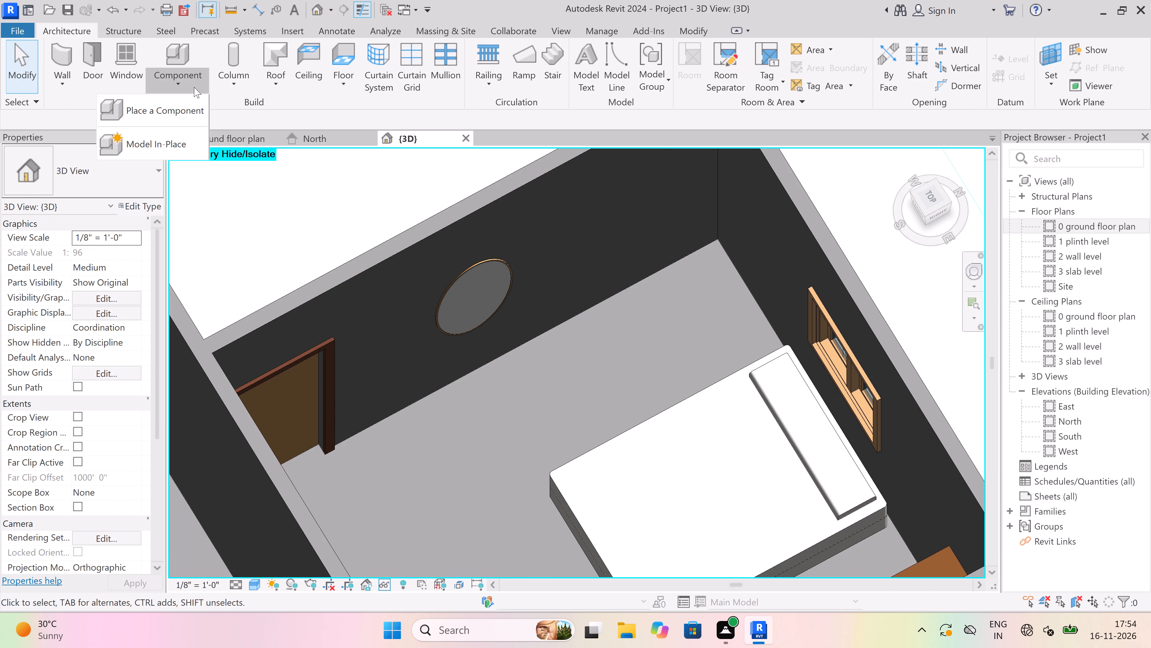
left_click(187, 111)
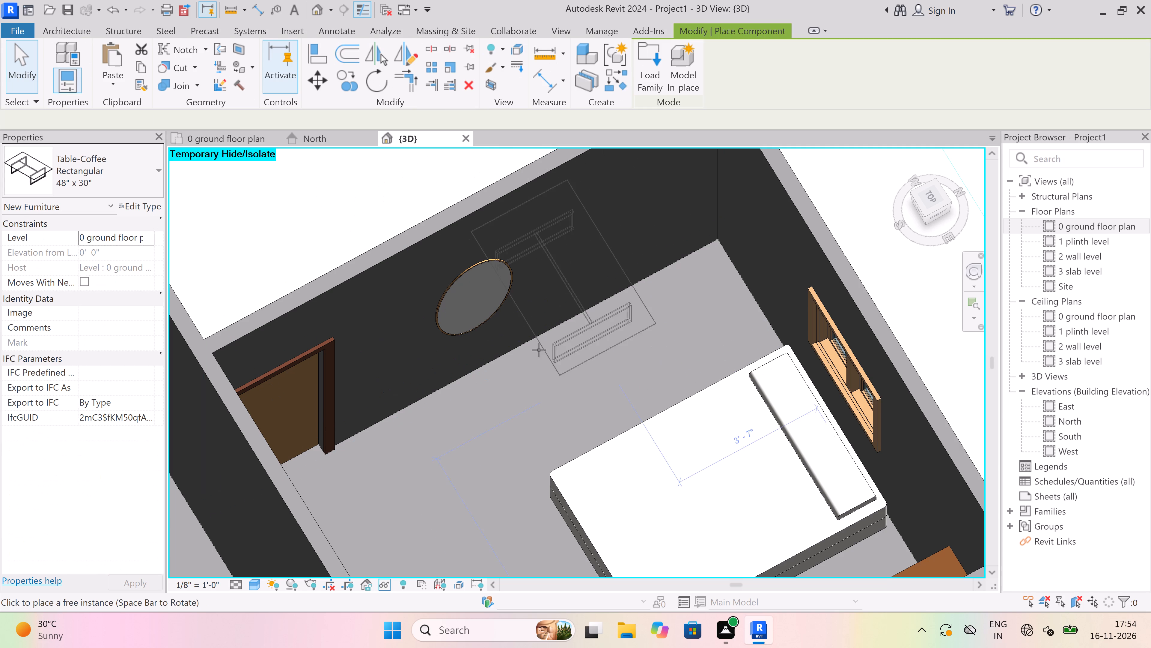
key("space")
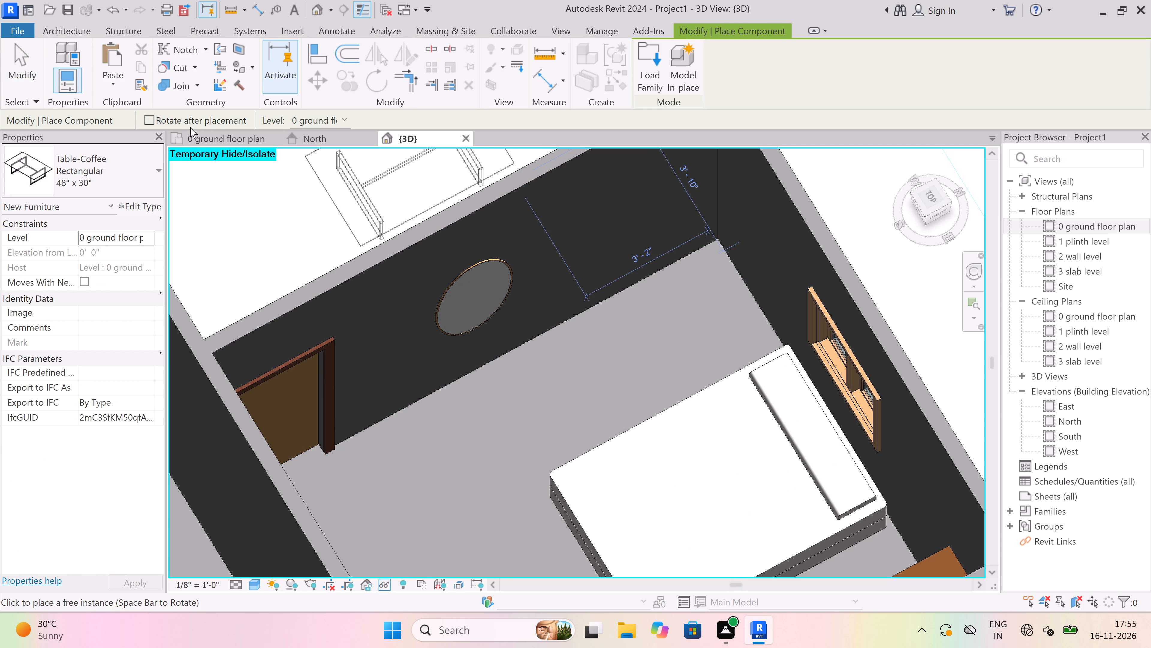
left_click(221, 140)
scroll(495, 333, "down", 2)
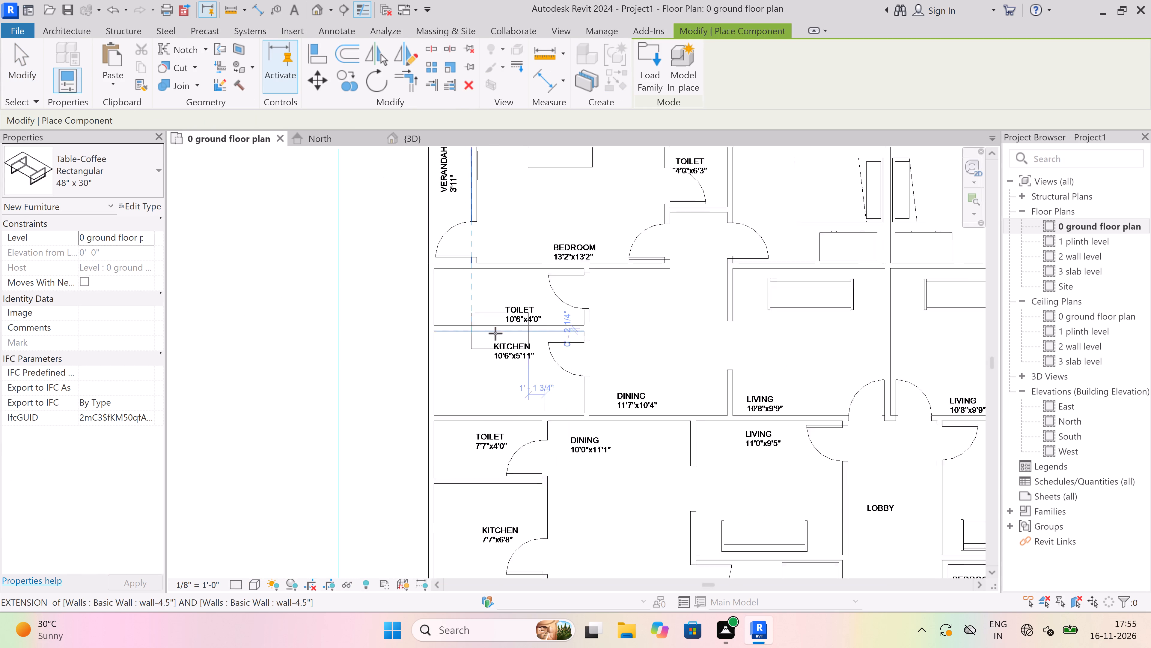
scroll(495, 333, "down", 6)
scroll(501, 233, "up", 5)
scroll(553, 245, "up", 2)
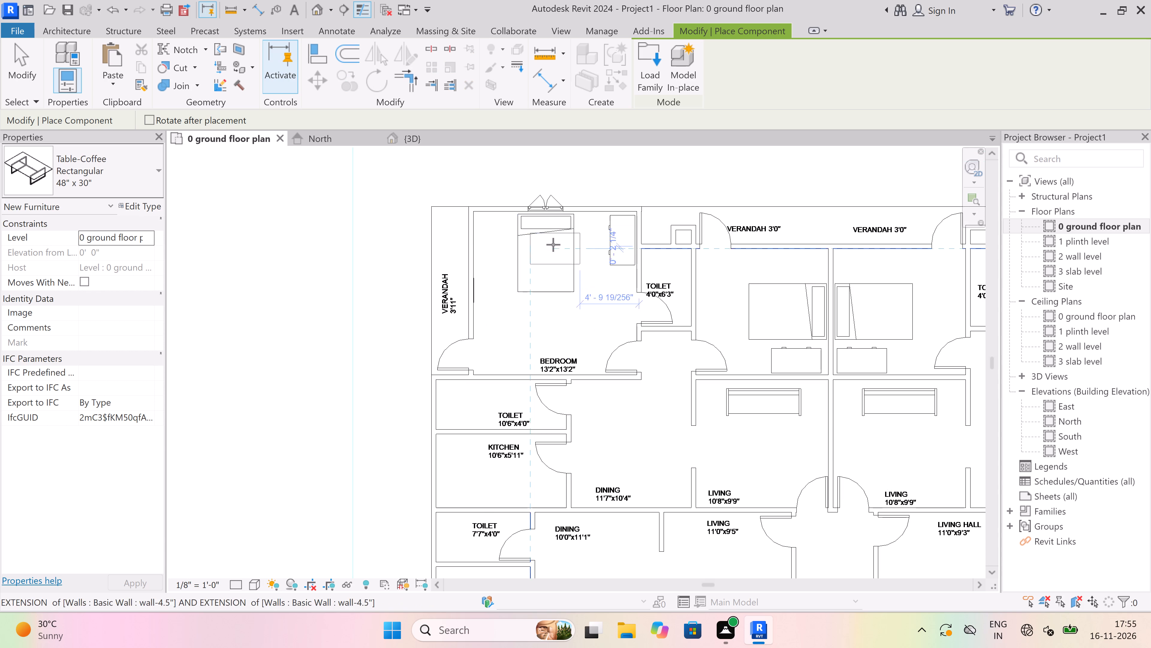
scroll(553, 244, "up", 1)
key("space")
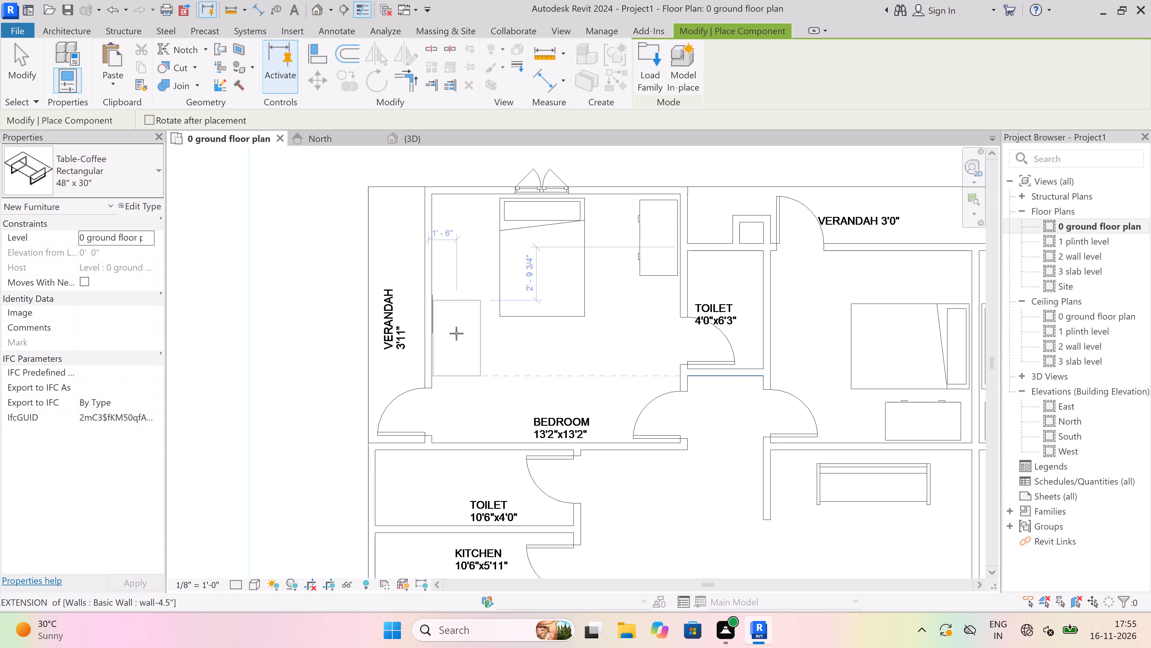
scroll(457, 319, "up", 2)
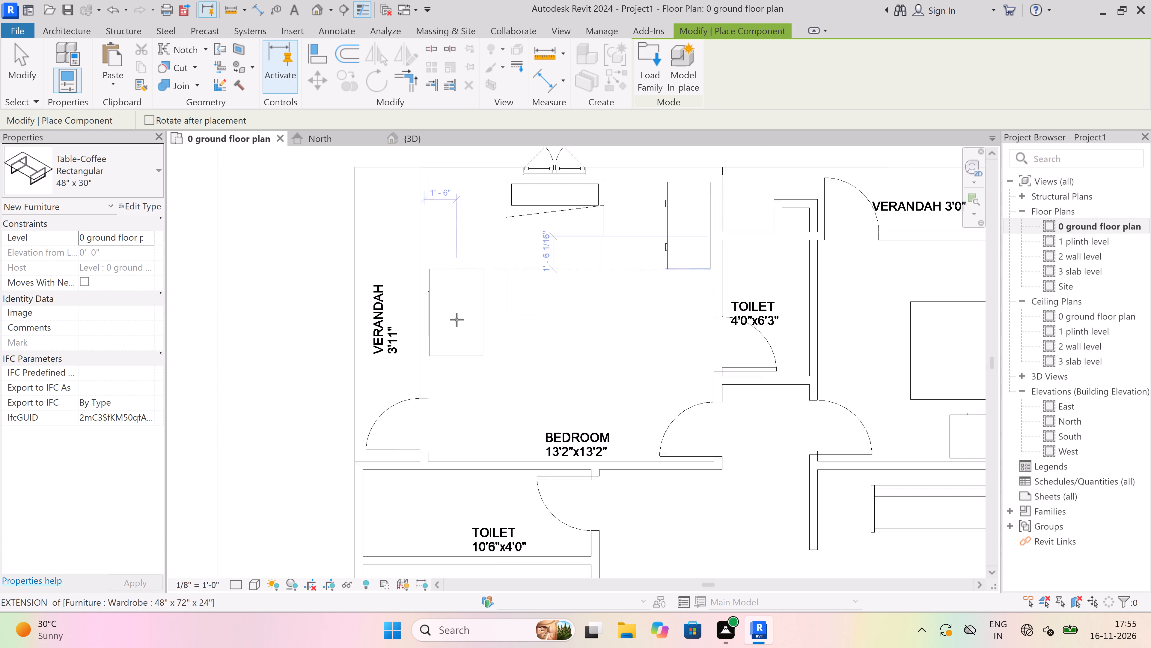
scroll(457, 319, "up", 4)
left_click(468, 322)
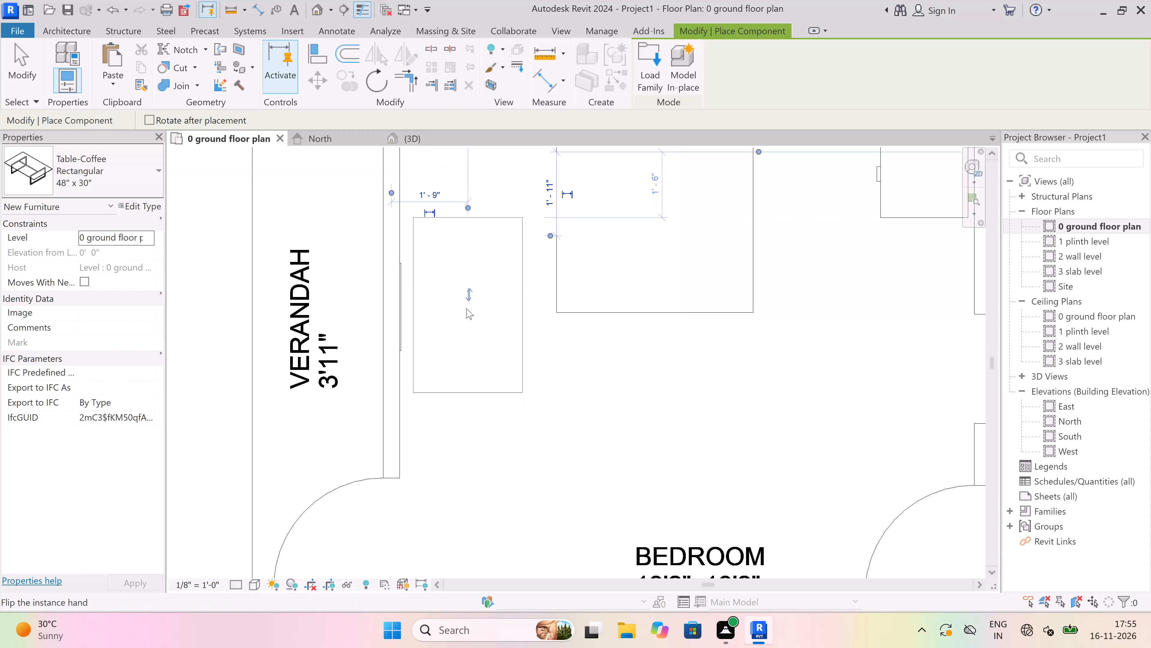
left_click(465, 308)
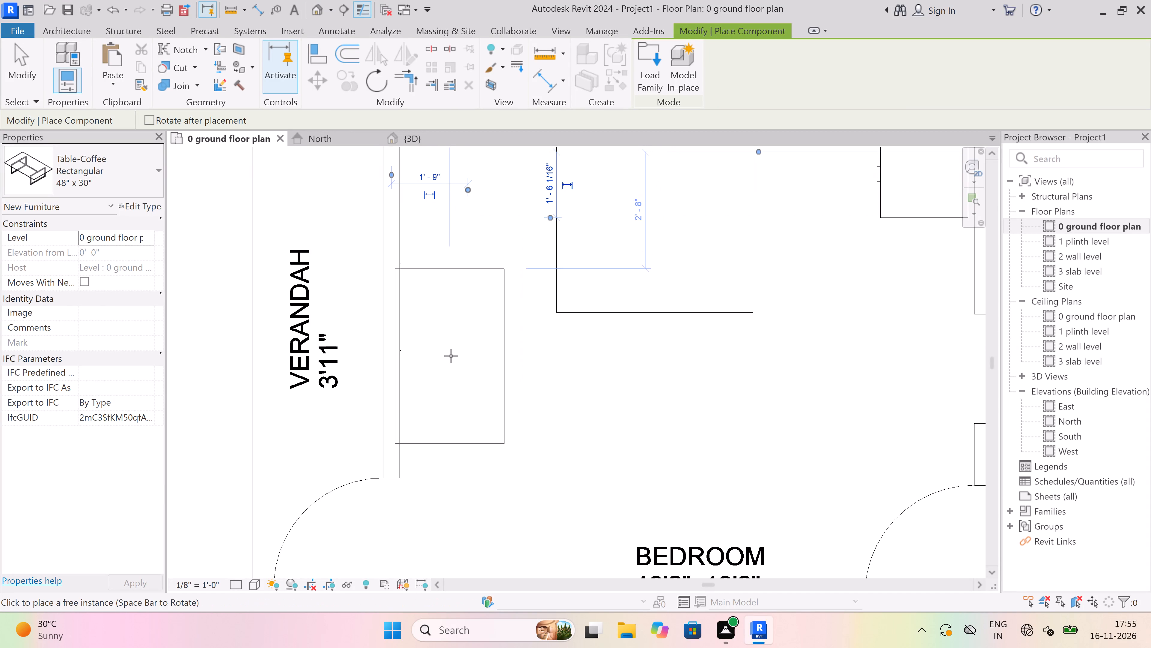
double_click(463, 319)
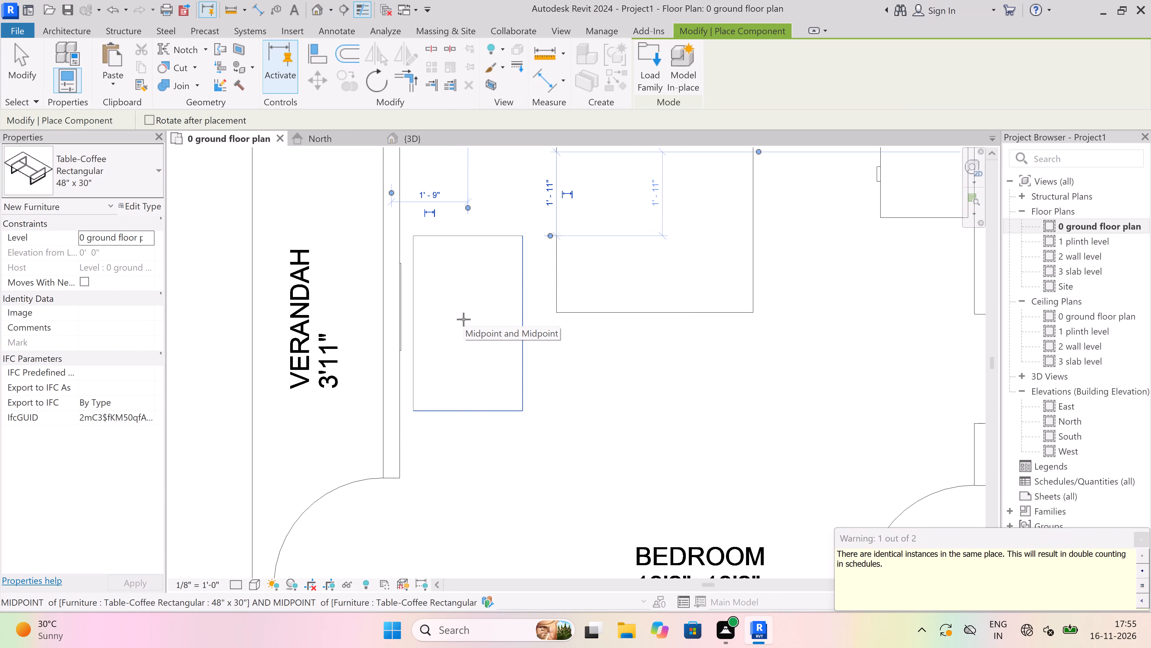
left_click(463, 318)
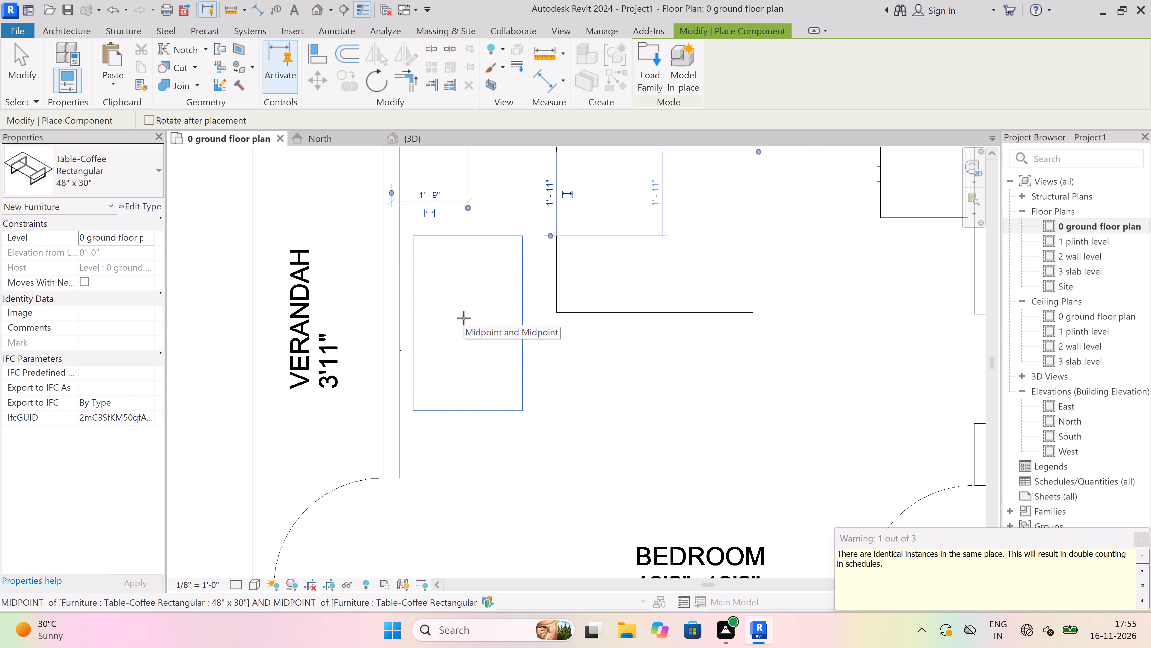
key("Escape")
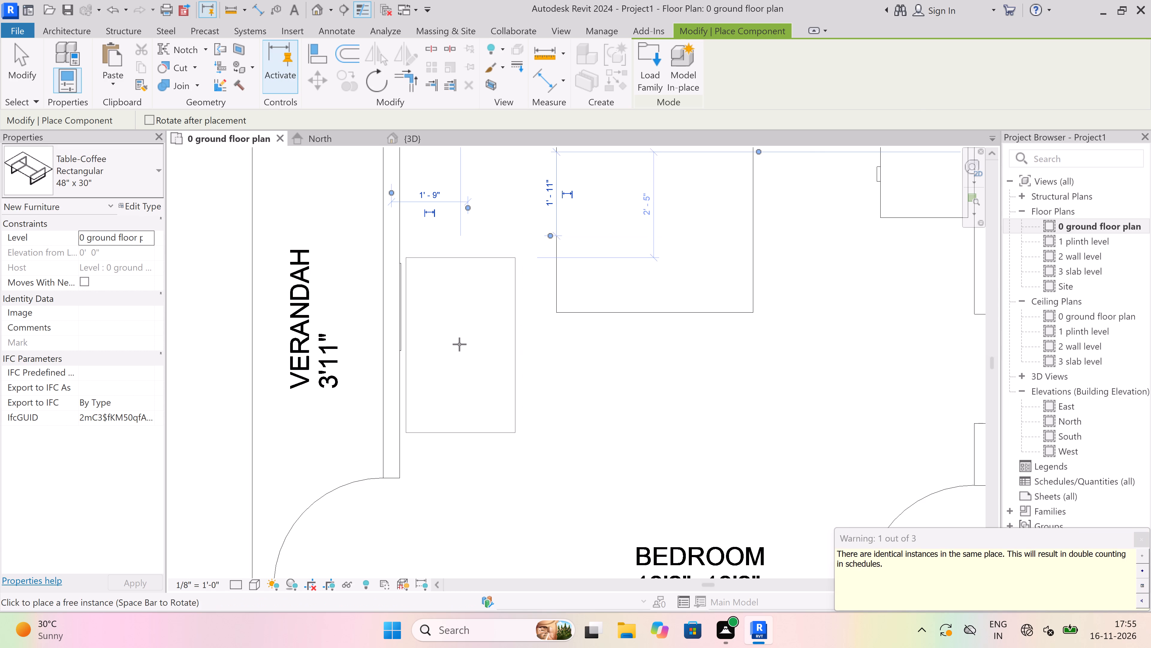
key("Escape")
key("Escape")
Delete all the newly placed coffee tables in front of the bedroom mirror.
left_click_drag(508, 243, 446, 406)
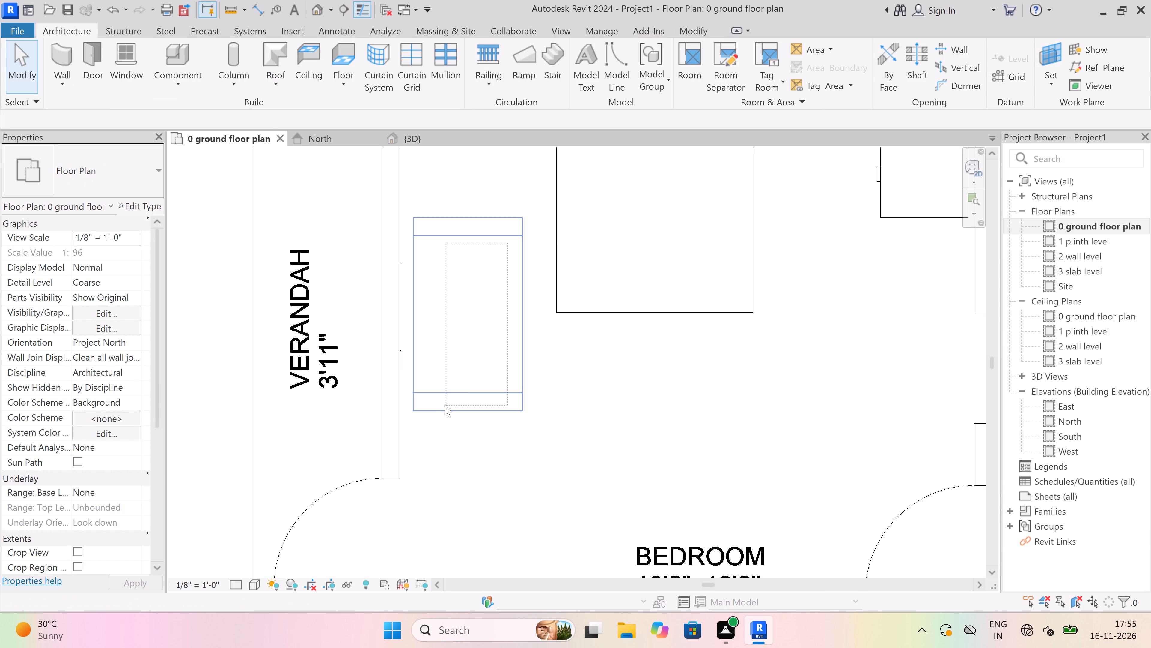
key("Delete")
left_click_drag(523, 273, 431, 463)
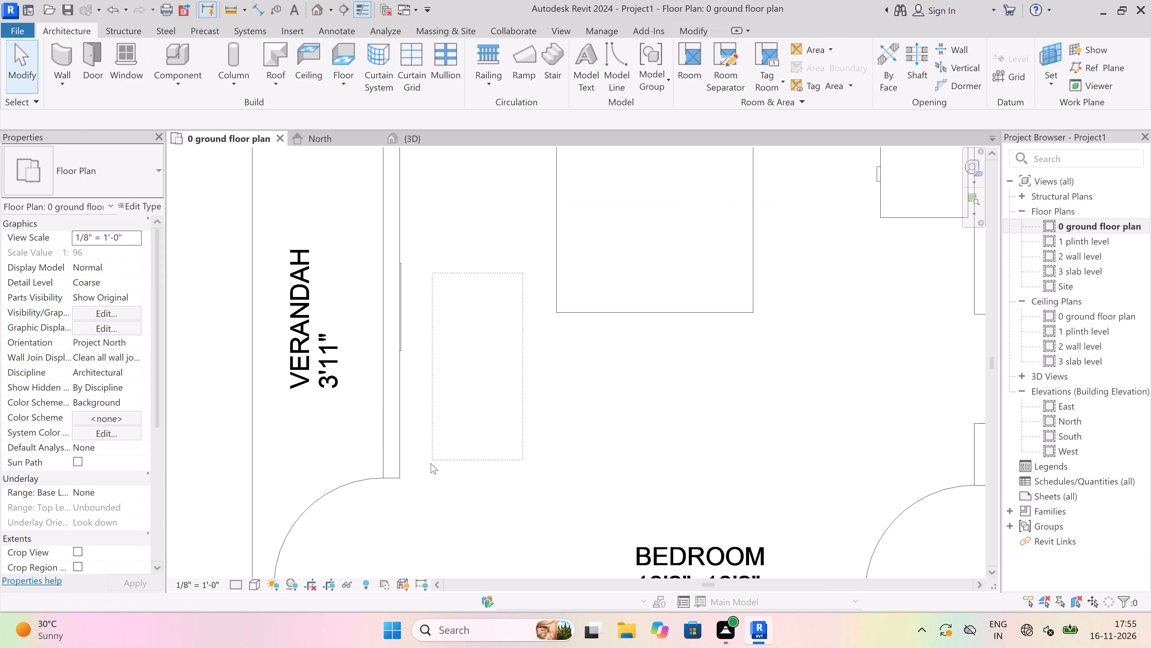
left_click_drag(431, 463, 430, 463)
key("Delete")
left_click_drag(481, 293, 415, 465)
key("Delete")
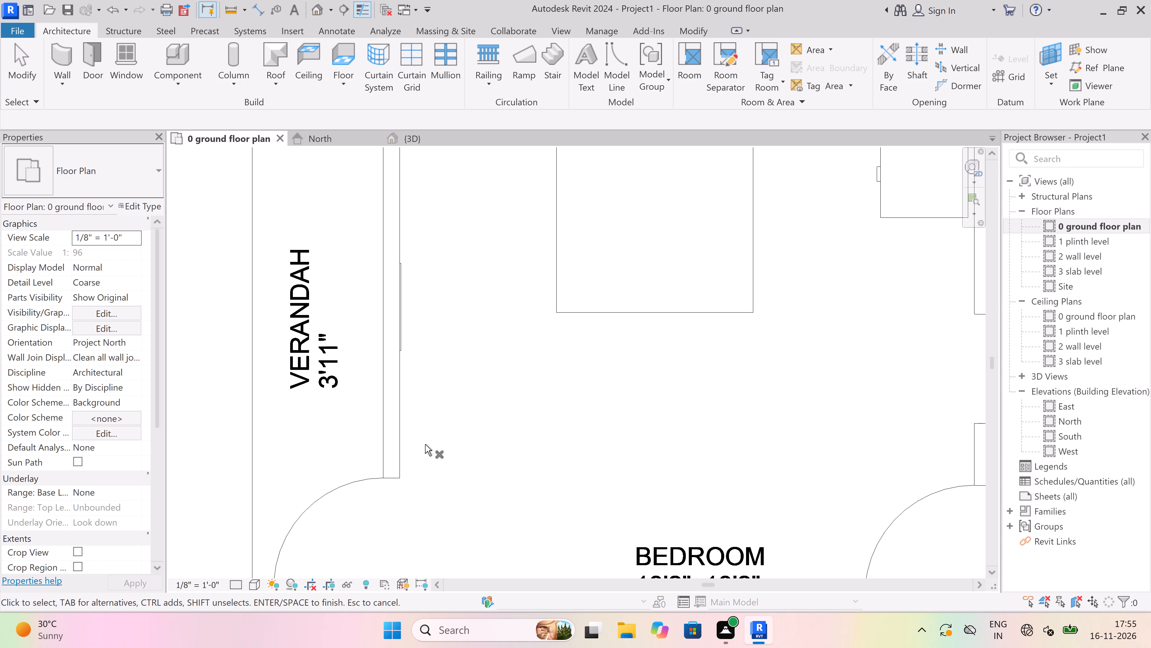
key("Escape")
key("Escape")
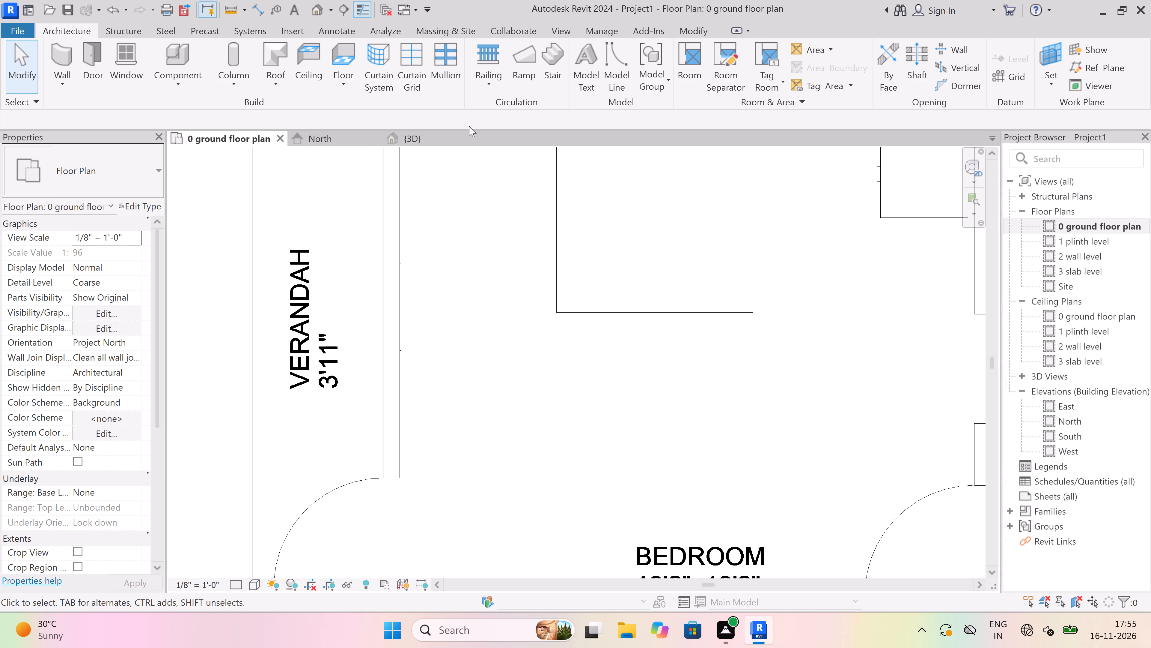
Examine the floor area around the bed and elliptical mirror in the 3D view of the bedroom.
left_click_drag(427, 141, 427, 144)
scroll(446, 277, "down", 7)
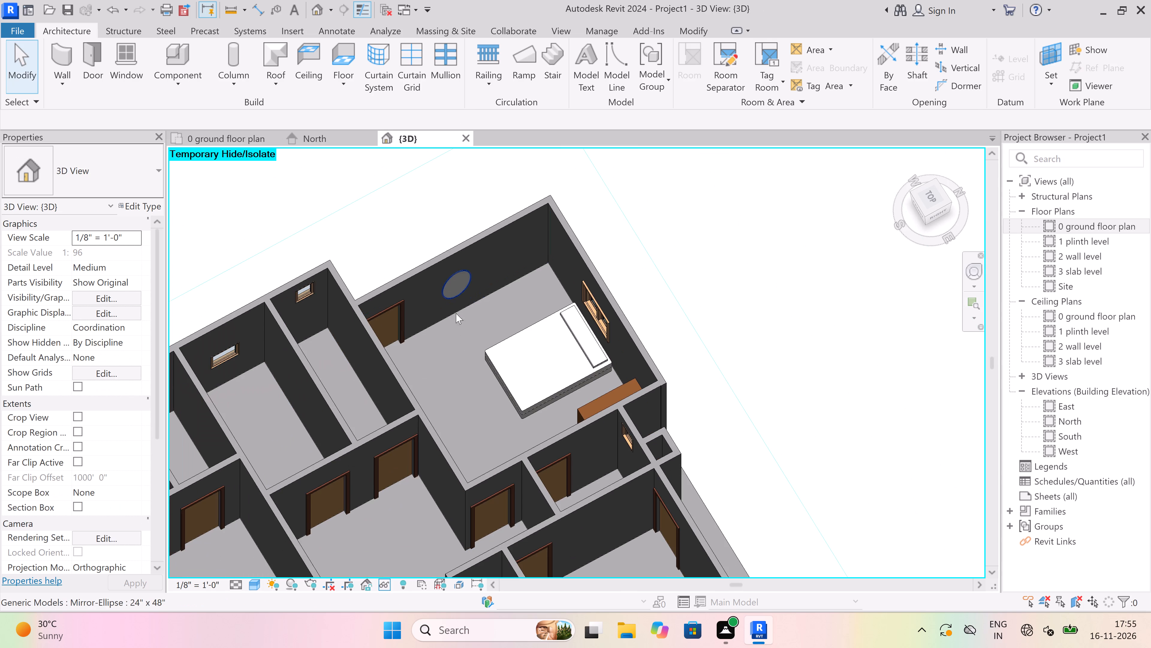
scroll(474, 338, "up", 6)
scroll(520, 274, "down", 3)
scroll(618, 208, "up", 3)
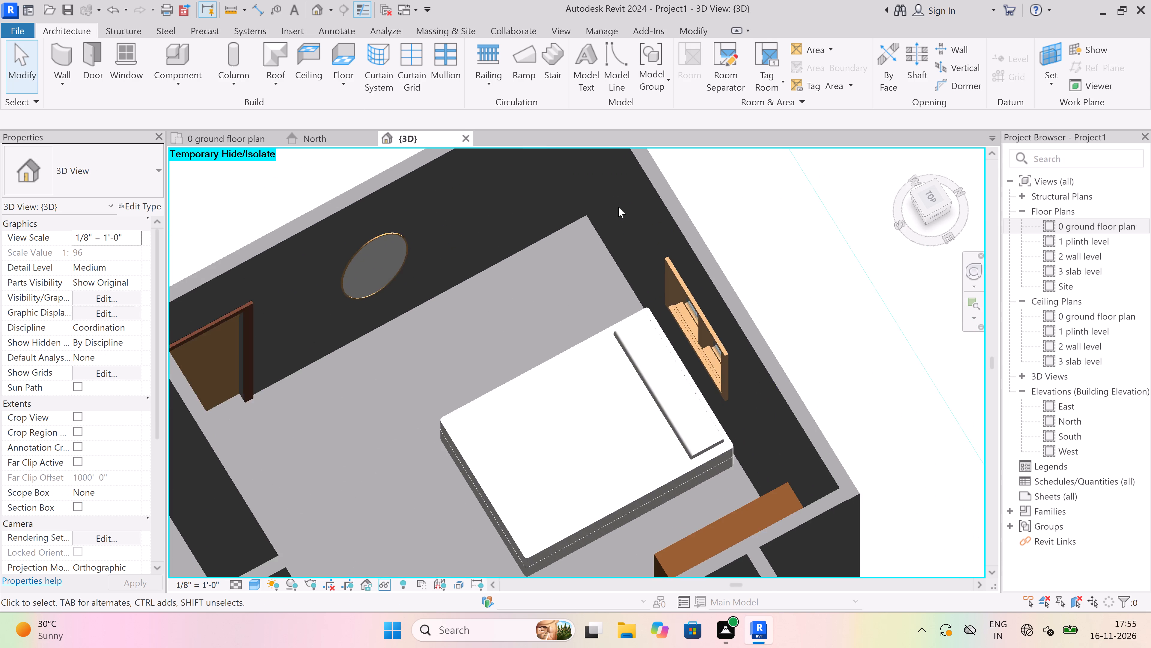
scroll(618, 207, "up", 3)
key("Escape")
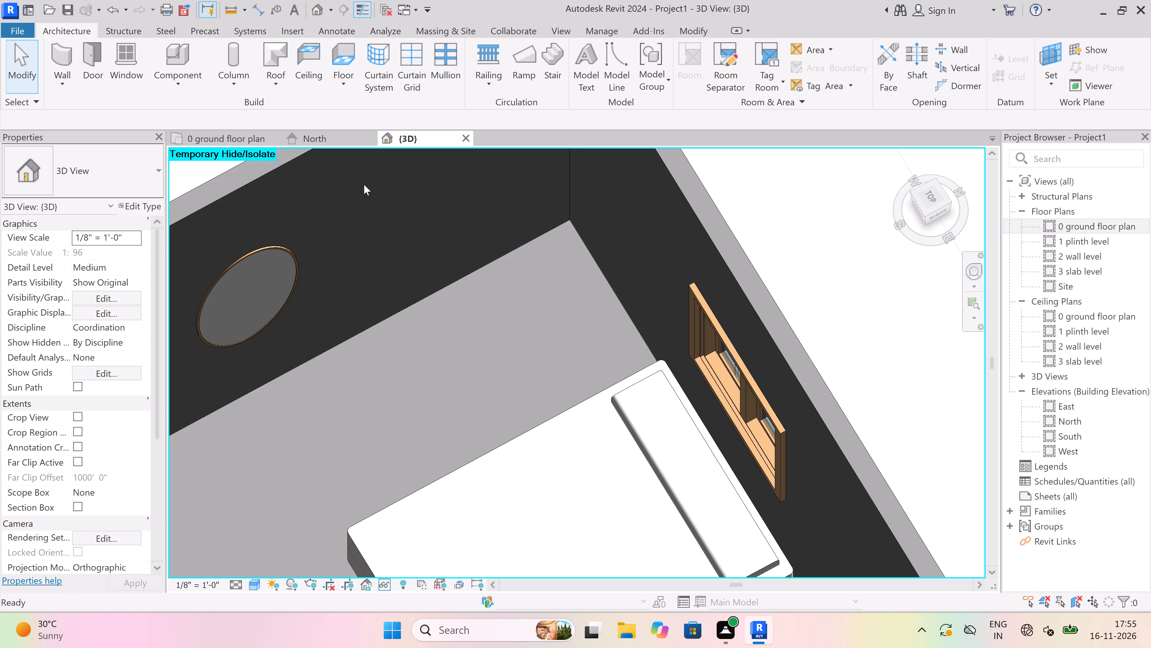
Load the Table-Trio End family from the Tables library for placement on the ground floor plan.
left_click(222, 135)
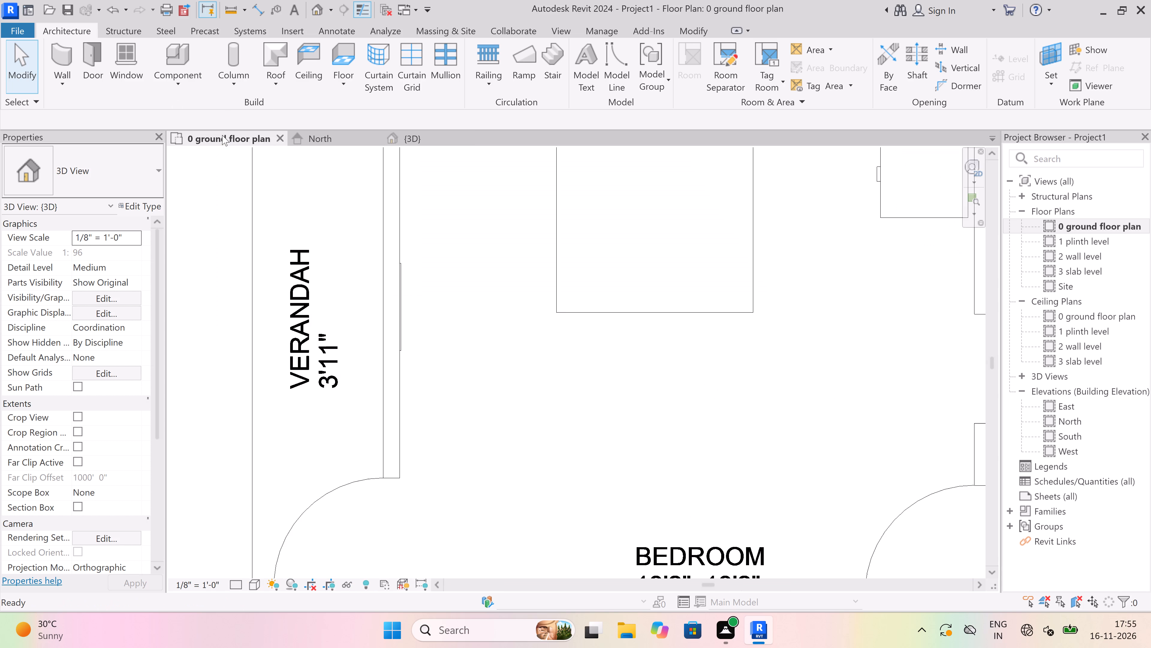
left_click(180, 87)
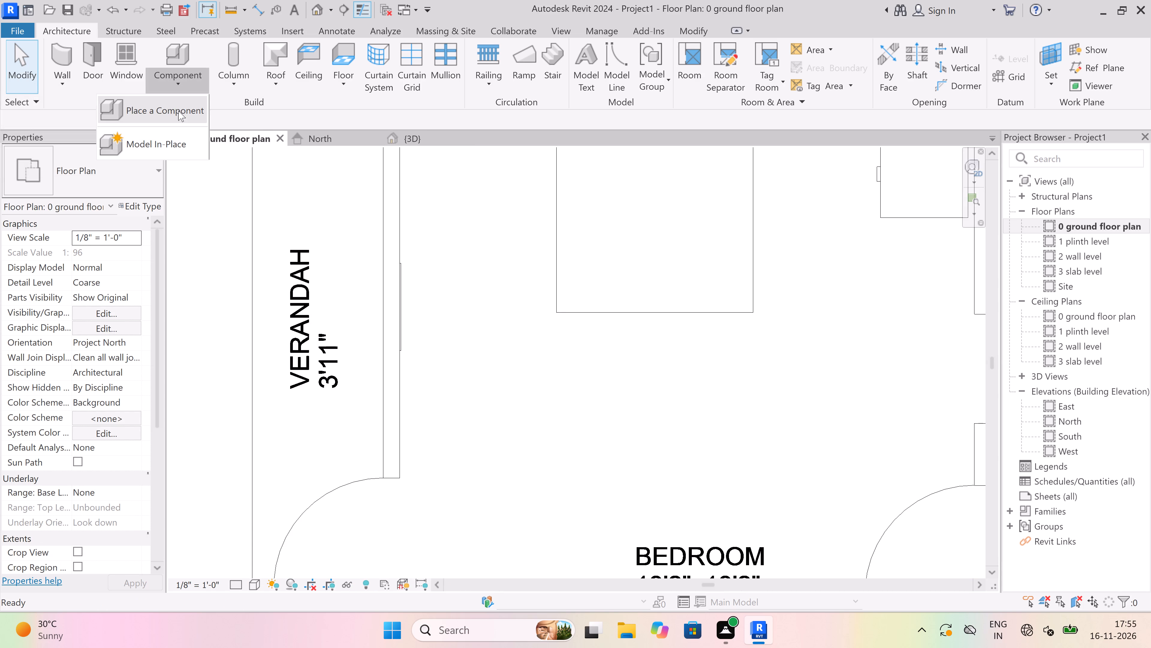
left_click(179, 106)
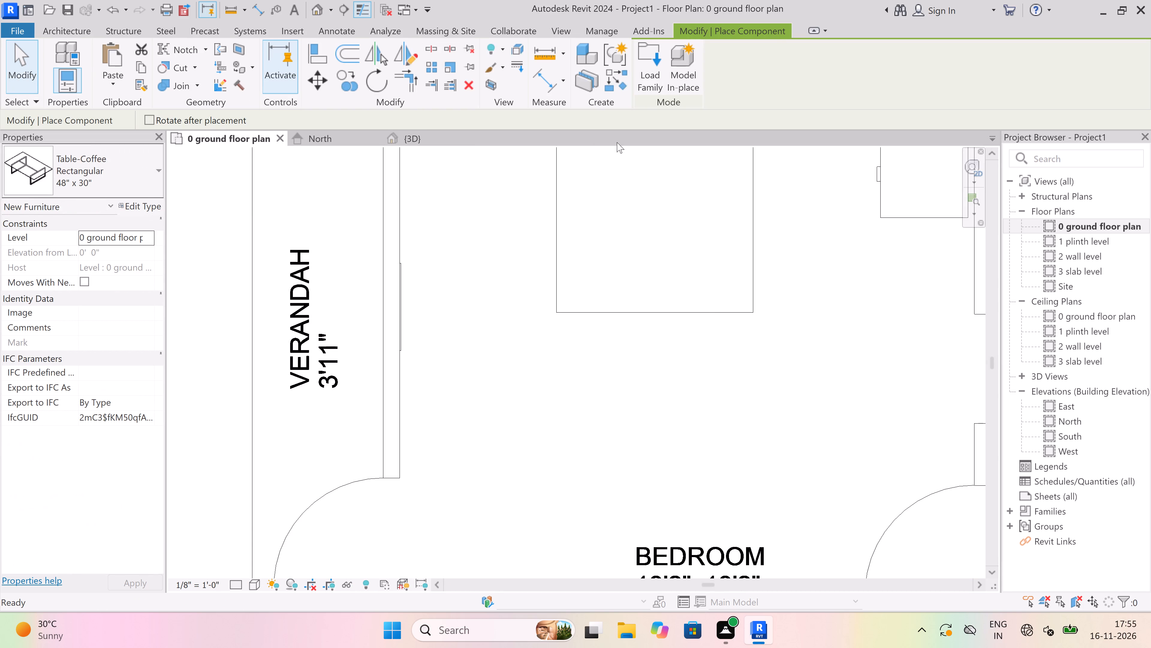
left_click(657, 69)
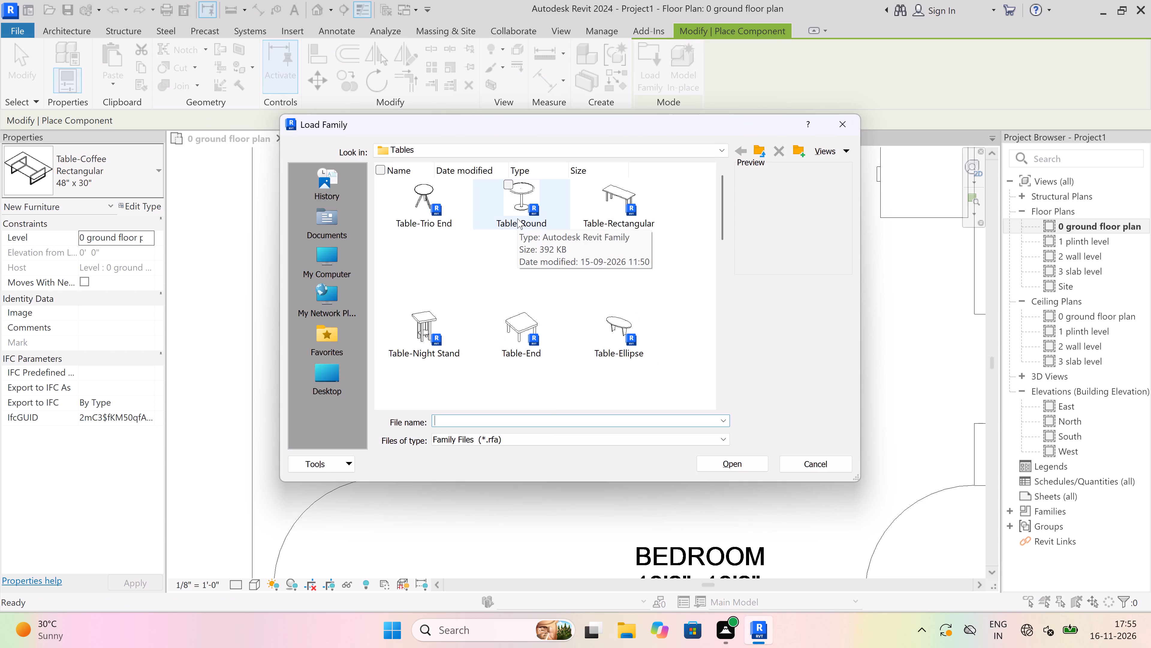
left_click(416, 204)
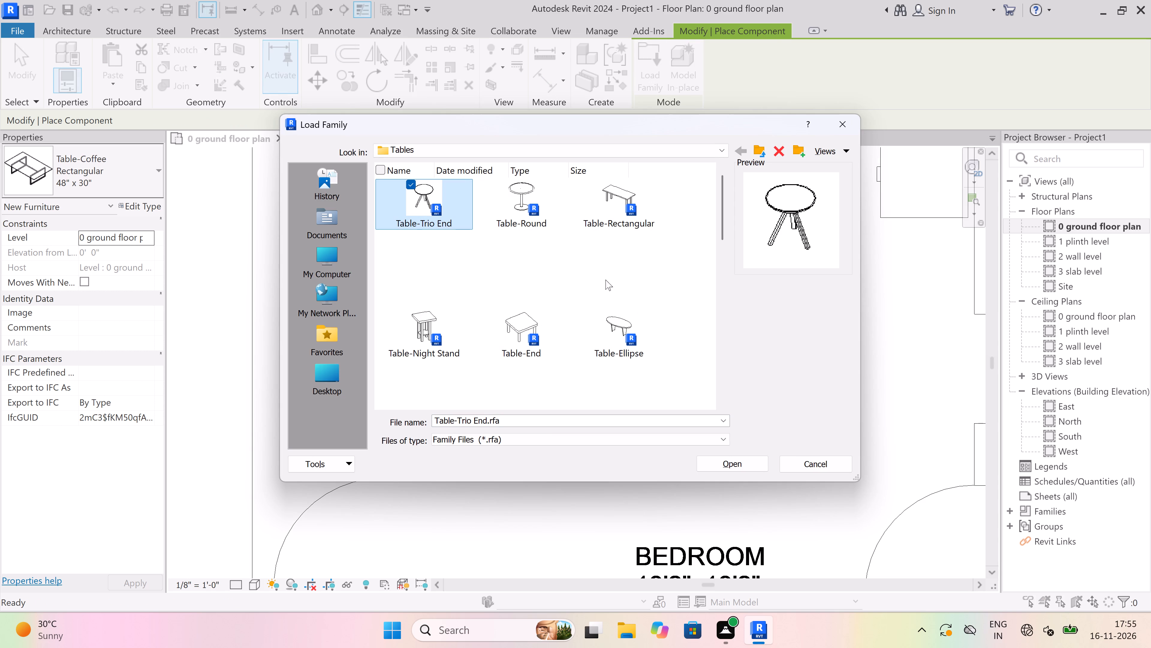
double_click(429, 190)
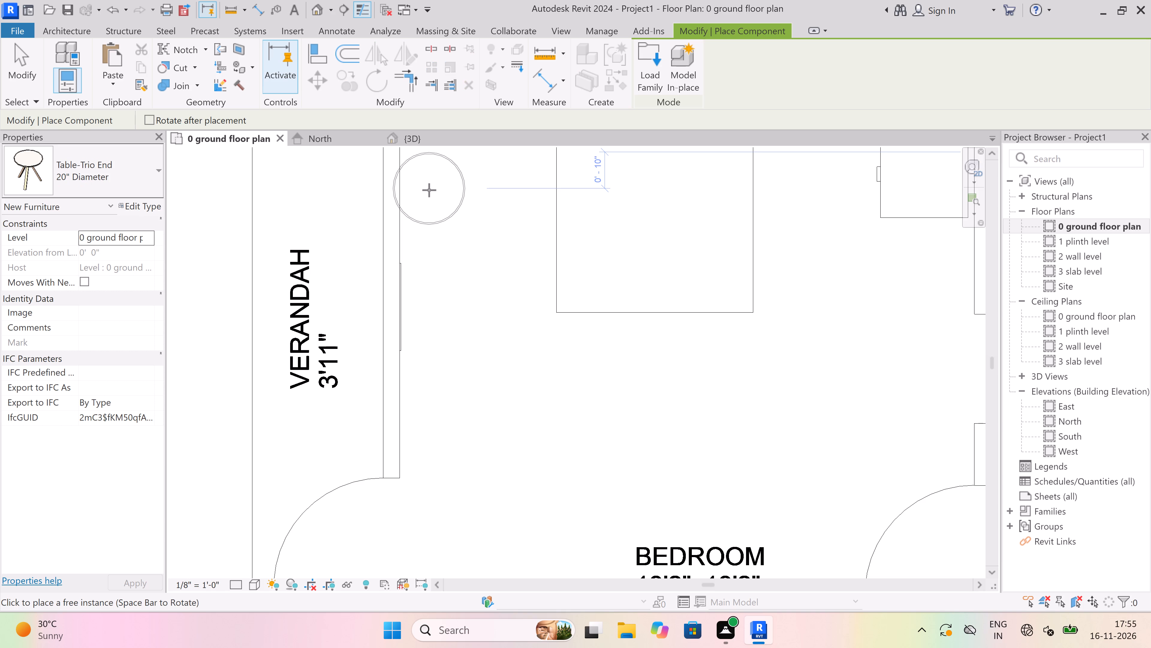
Place a 20" diameter Table-Trio End beside the bed's head in the 13'2"x13'2" bedroom, about 11' 1" from the toilet-side wall.
scroll(513, 379, "down", 4)
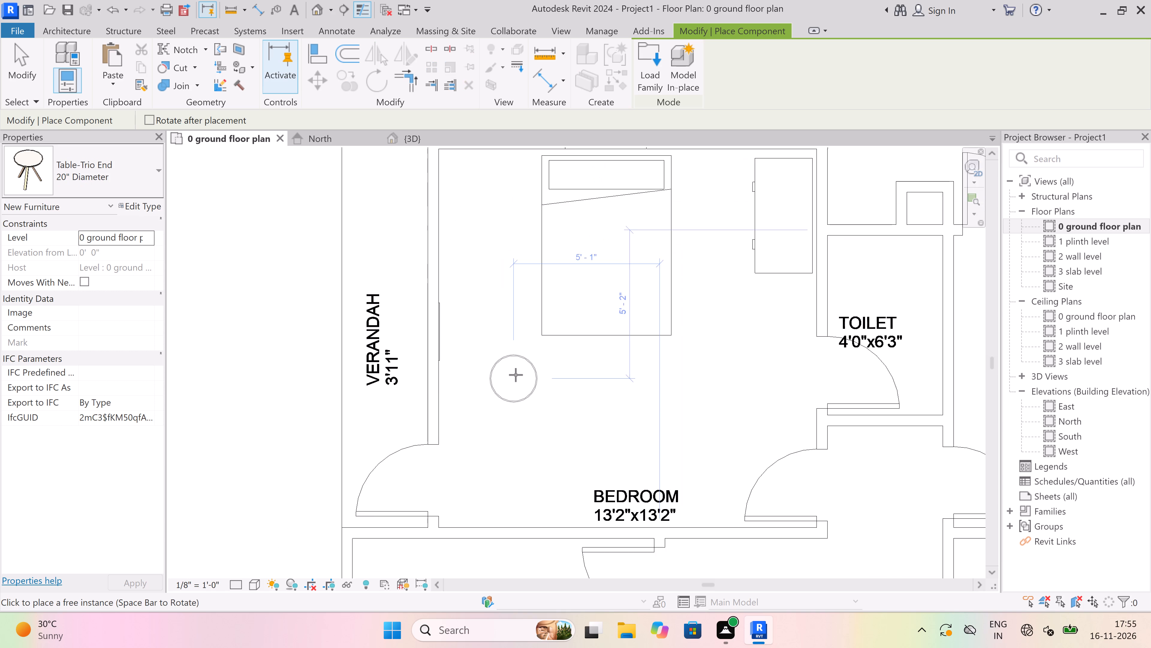
scroll(507, 205, "up", 5)
left_click(513, 199)
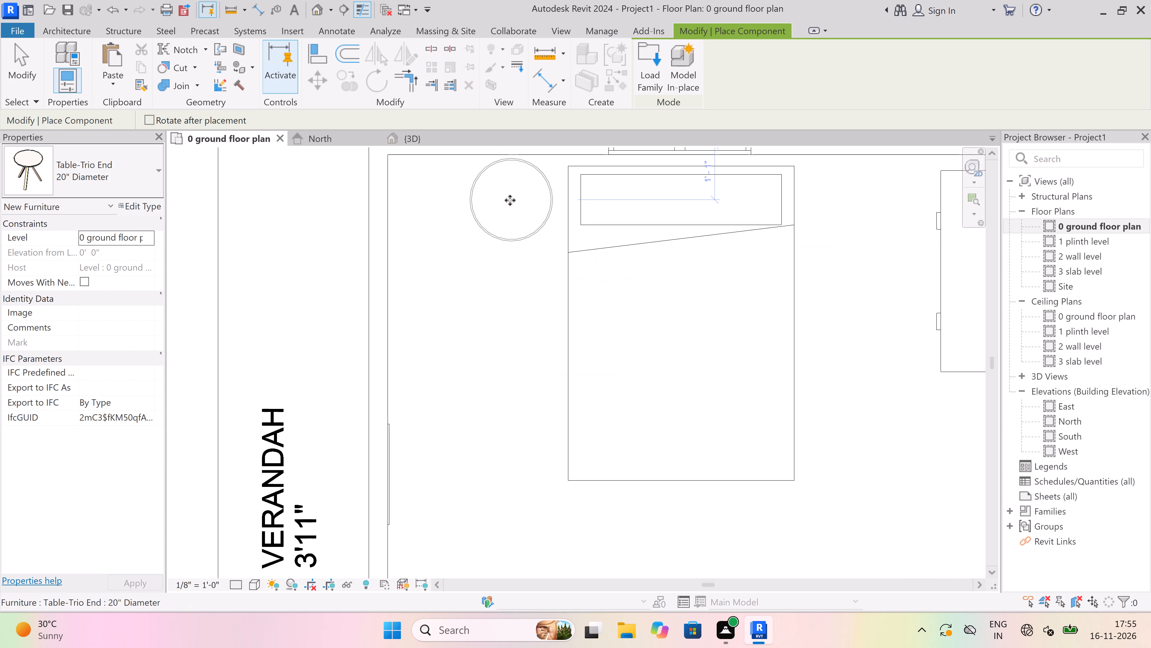
Place another Trio End table by the neighbouring bed's head, about 1' 3" from the shared wall and 1' 10" from the verandah wall.
scroll(451, 358, "down", 11)
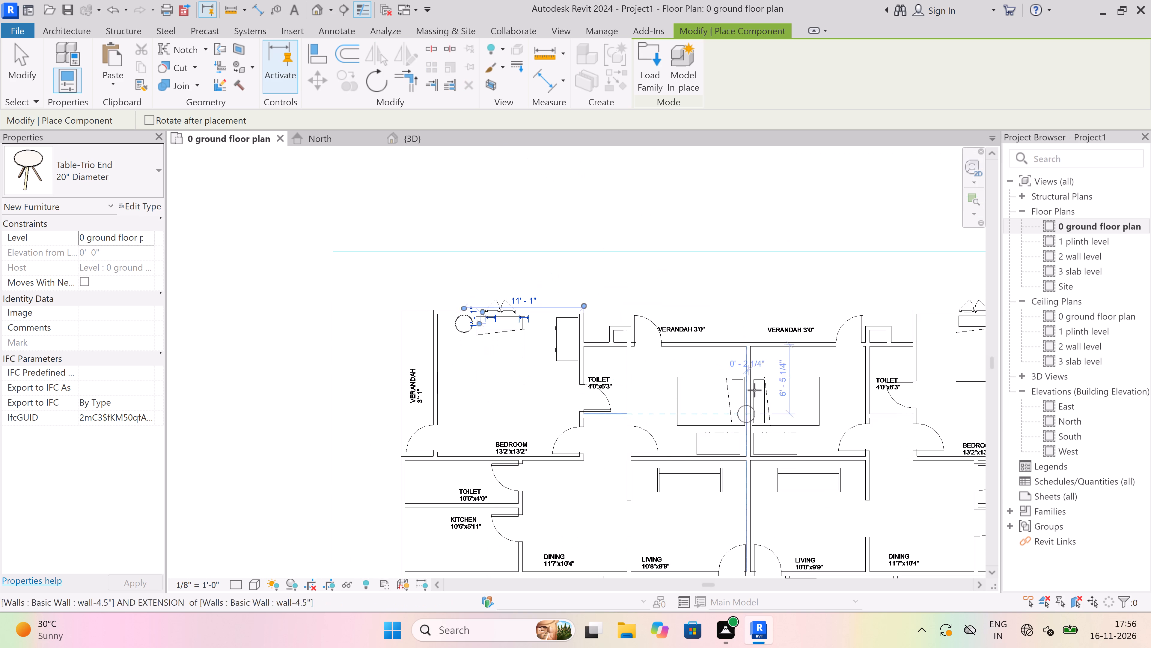
scroll(754, 390, "up", 7)
scroll(731, 334, "up", 3)
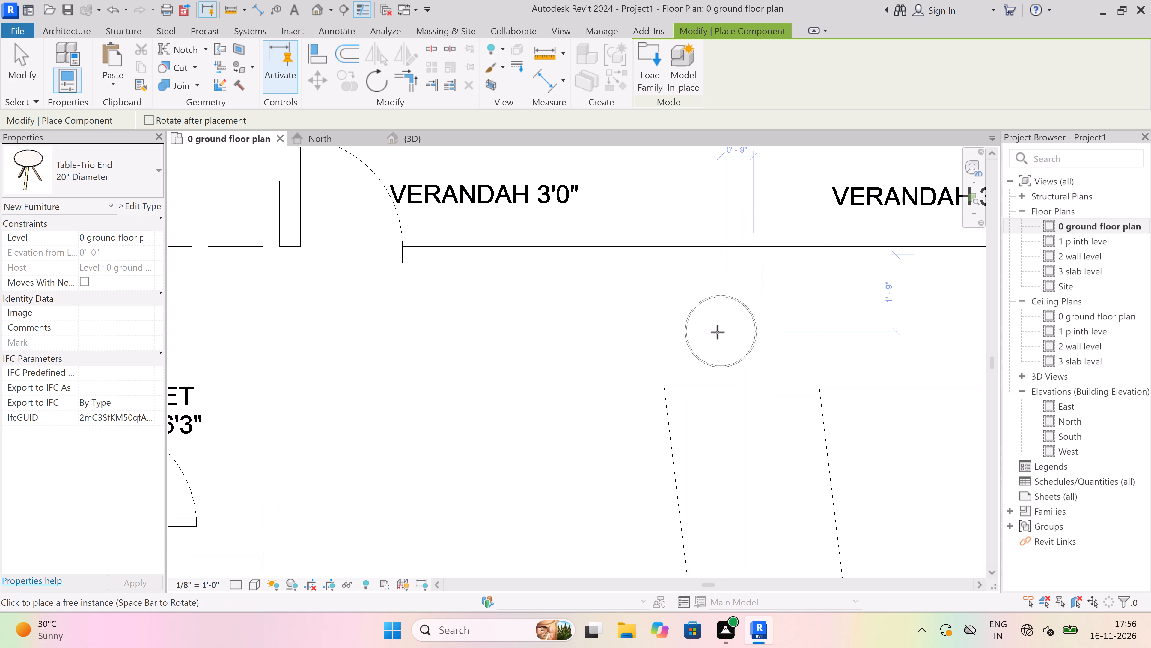
left_click(700, 334)
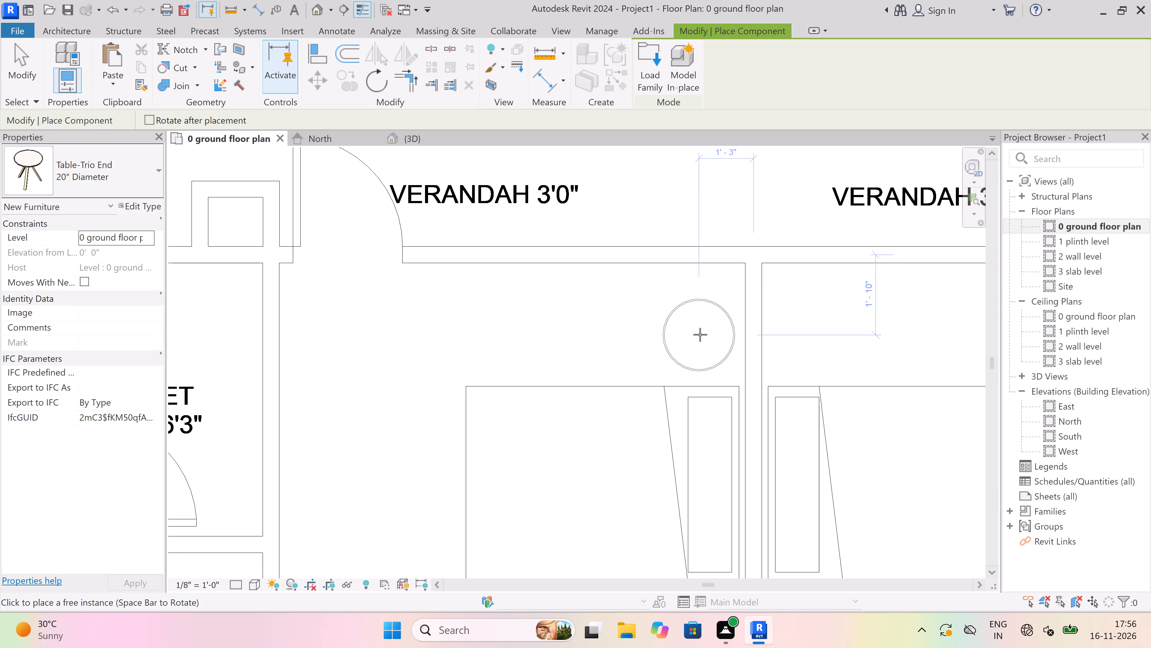
Place a matching Trio End table across the shared wall by the other bed's head, aligned about 1' 10" from the verandah wall.
scroll(515, 338, "down", 4)
scroll(733, 335, "up", 3)
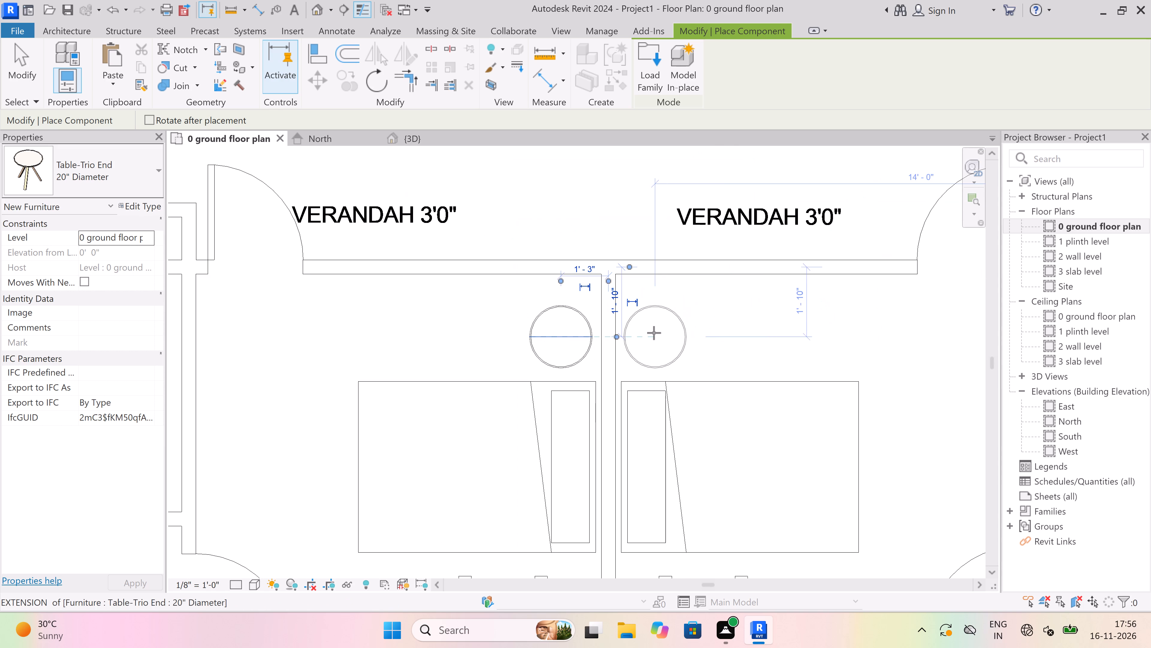
scroll(654, 333, "up", 2)
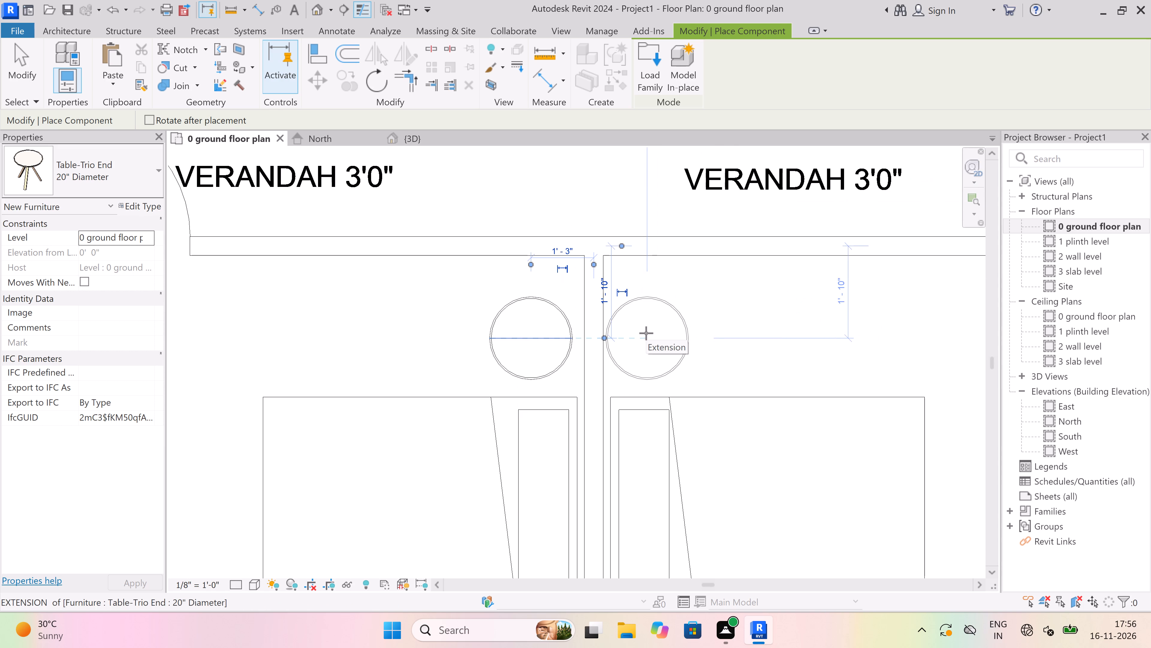
left_click(653, 332)
scroll(658, 324, "down", 5)
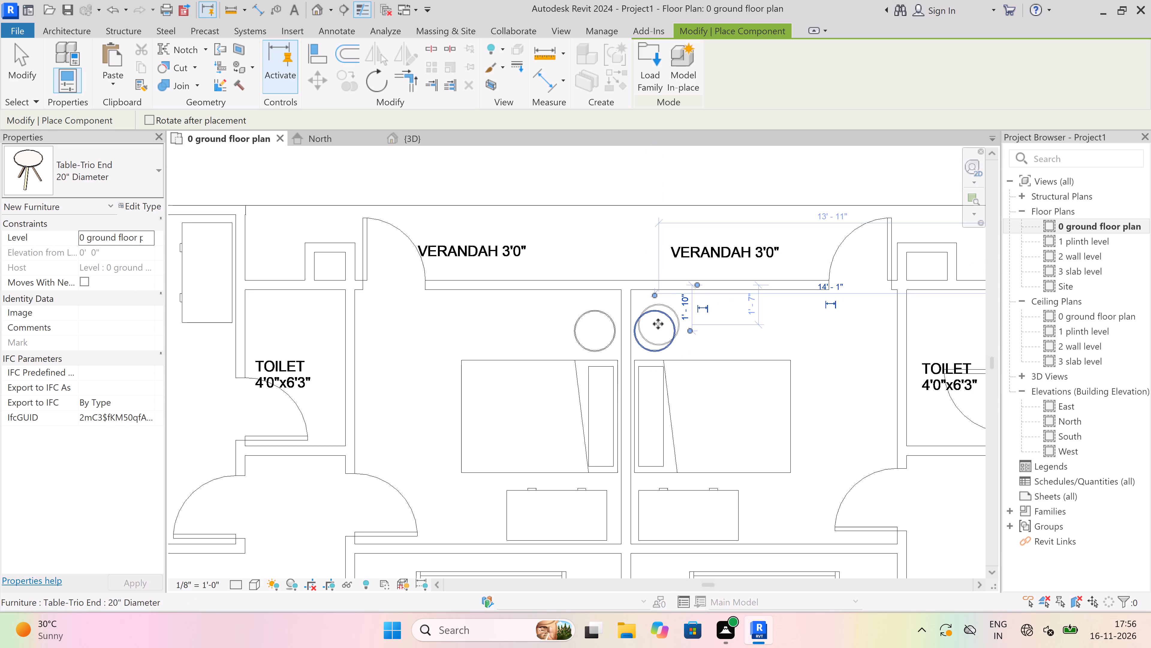
scroll(548, 284, "down", 5)
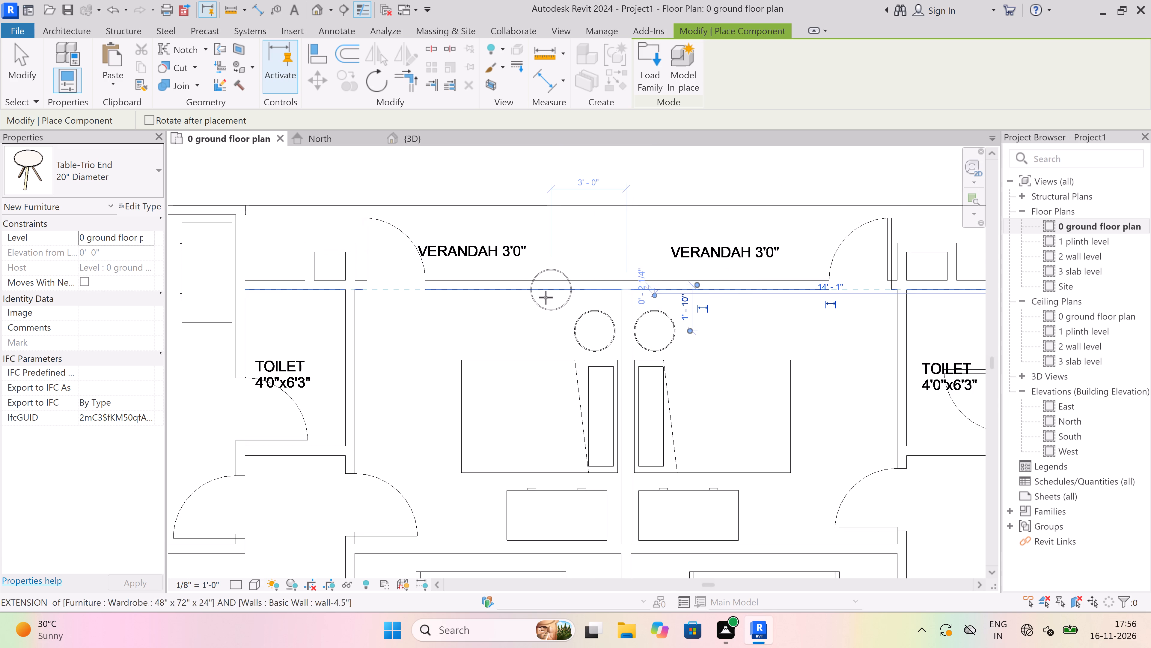
Place a Table-Trio End by the bed's head in the opposite 13'2"x13'2" corner bedroom, about 1' 1" from the window wall and 10' 11" from the verandah wall.
scroll(492, 318, "down", 7)
scroll(672, 299, "up", 3)
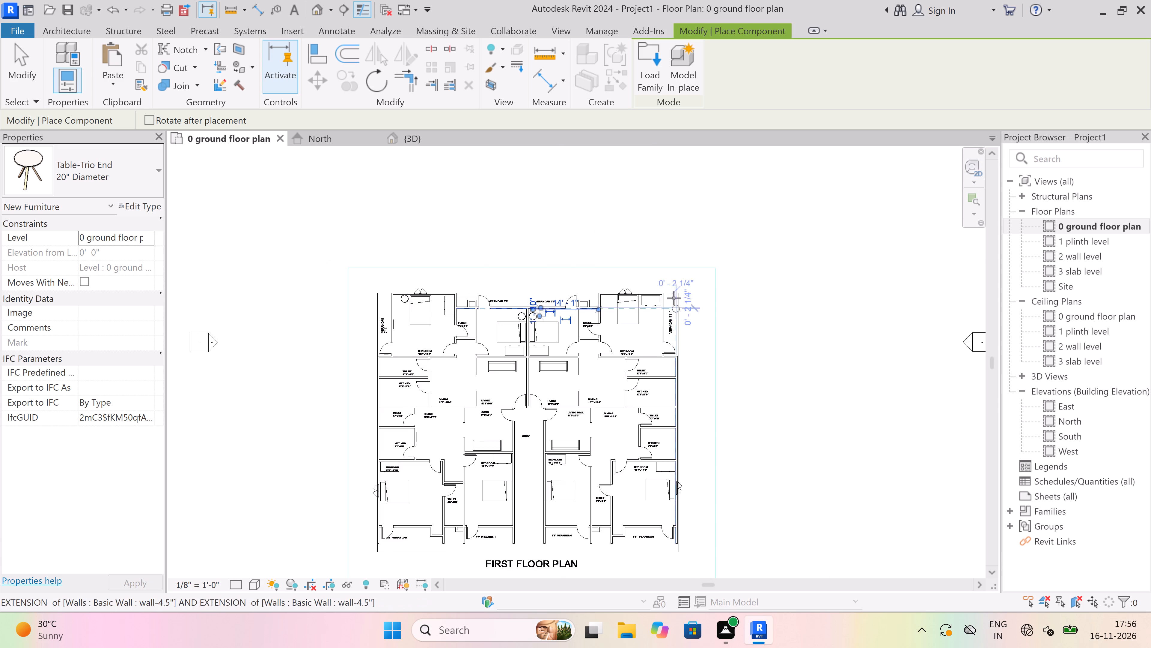
scroll(666, 298, "up", 4)
scroll(573, 296, "up", 4)
scroll(445, 285, "up", 4)
scroll(480, 300, "up", 3)
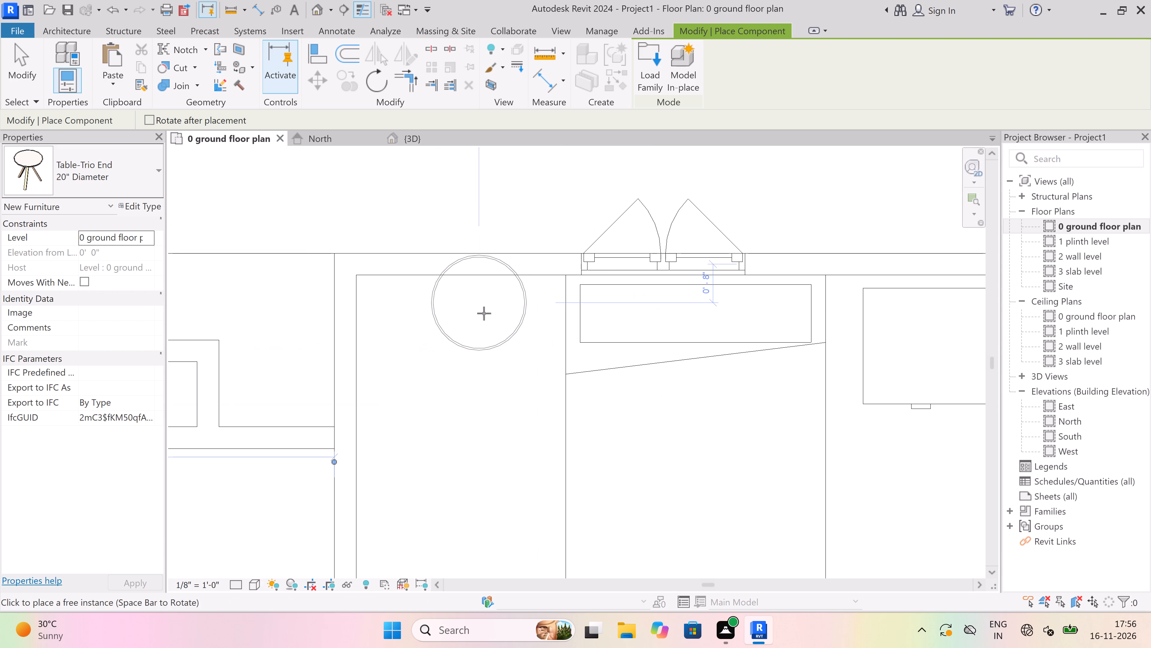
left_click(507, 326)
Place a Trio End table beside the bed's head in the 13'7"x13'9" corner bedroom, on the verandah side, about 1' 3" from the window wall.
scroll(504, 326, "down", 15)
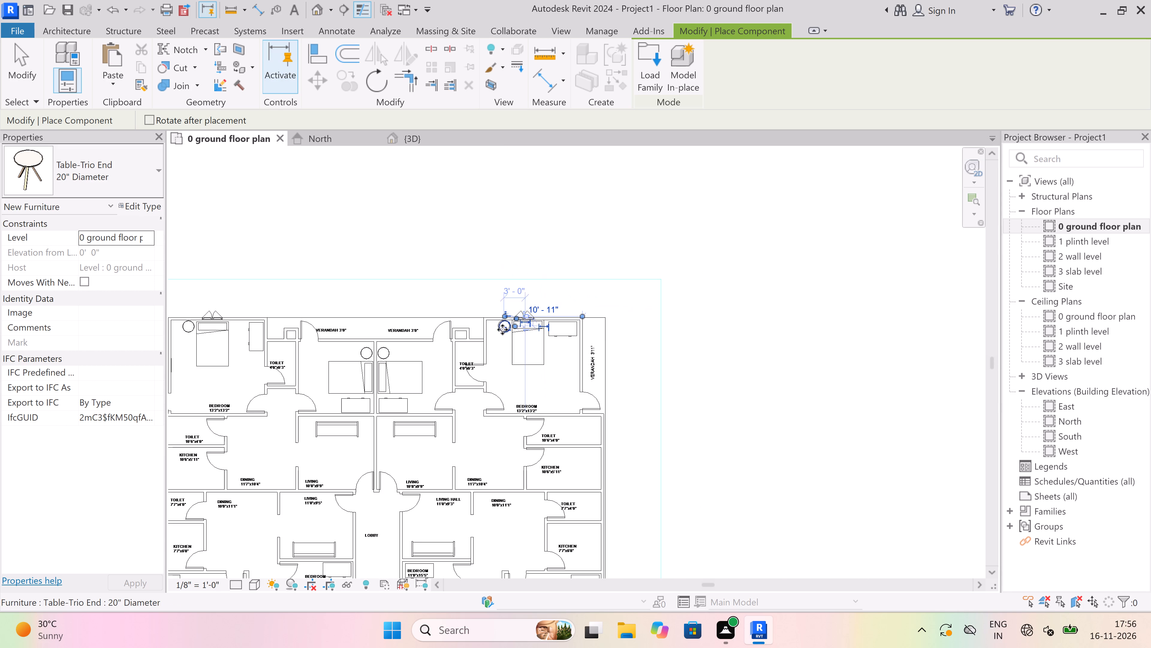
scroll(535, 398, "down", 5)
scroll(544, 509, "up", 4)
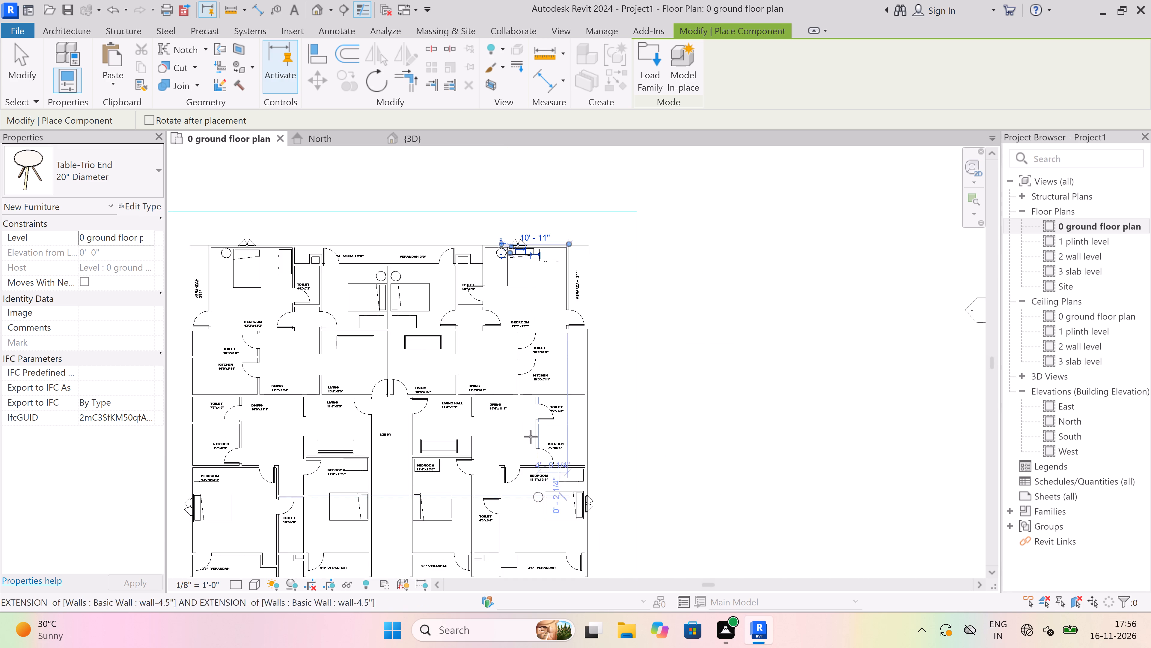
scroll(531, 436, "down", 4)
scroll(547, 533, "up", 4)
scroll(557, 505, "up", 5)
scroll(567, 439, "up", 4)
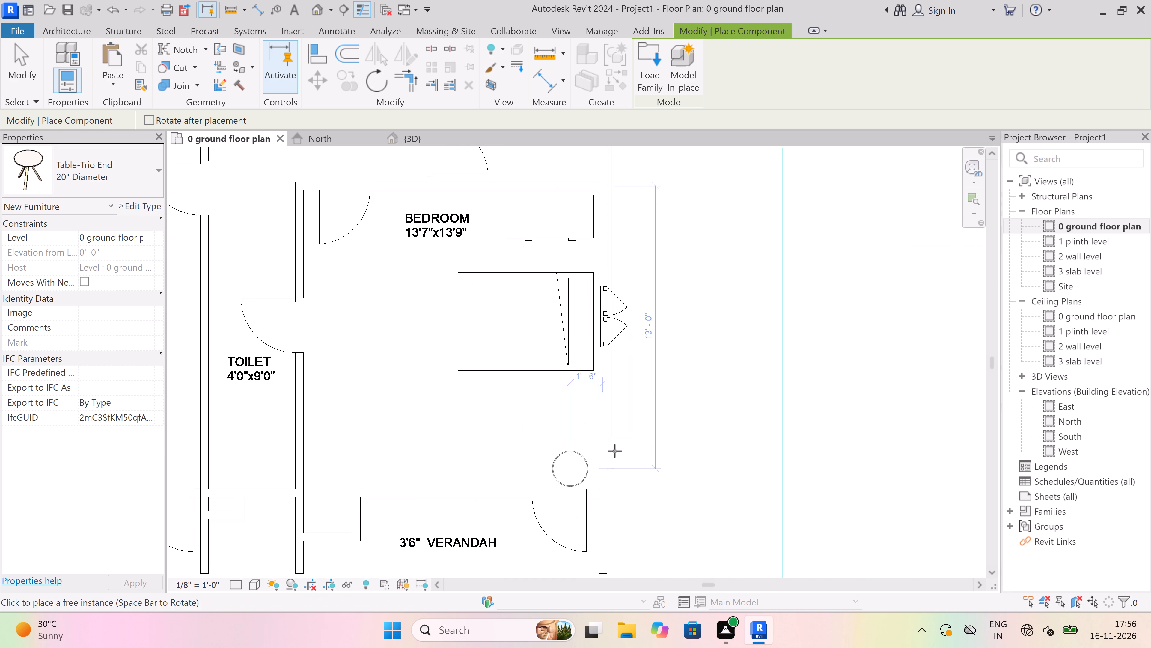
scroll(612, 392, "up", 3)
scroll(549, 381, "up", 3)
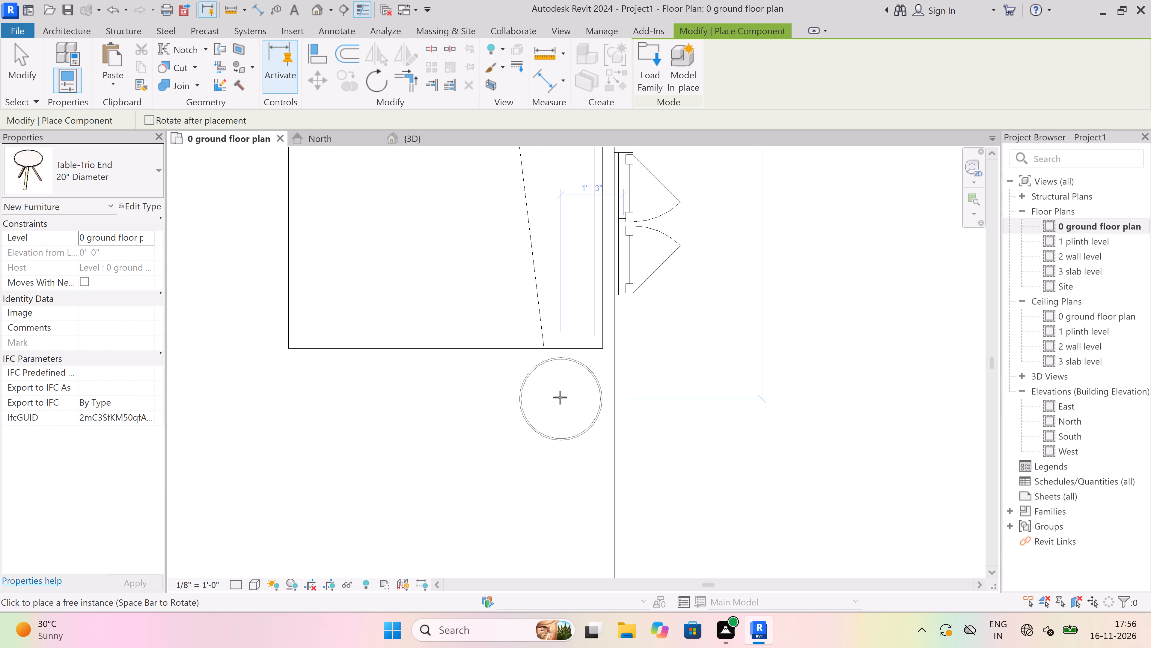
left_click(565, 397)
Place a Trio End table on the verandah side of the bed's head in the adjacent 11'0"x15'5" bedroom, about 8' 9" from the toilet-side wall.
scroll(565, 397, "down", 5)
scroll(564, 454, "down", 12)
scroll(367, 427, "up", 4)
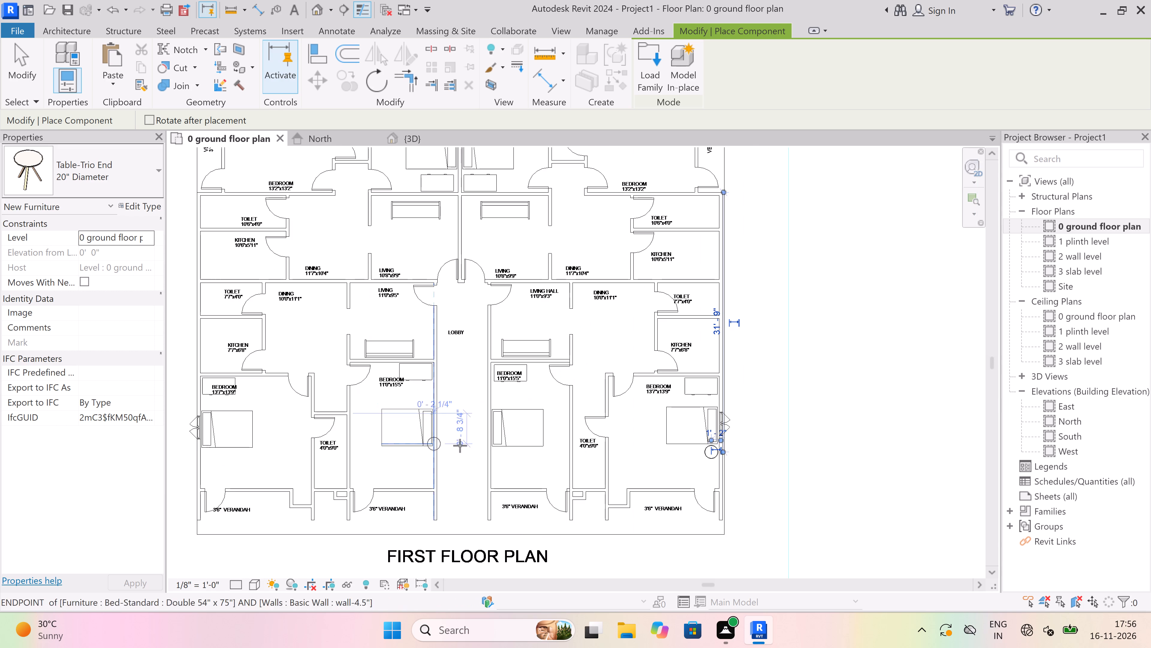
scroll(460, 445, "up", 4)
scroll(501, 491, "up", 3)
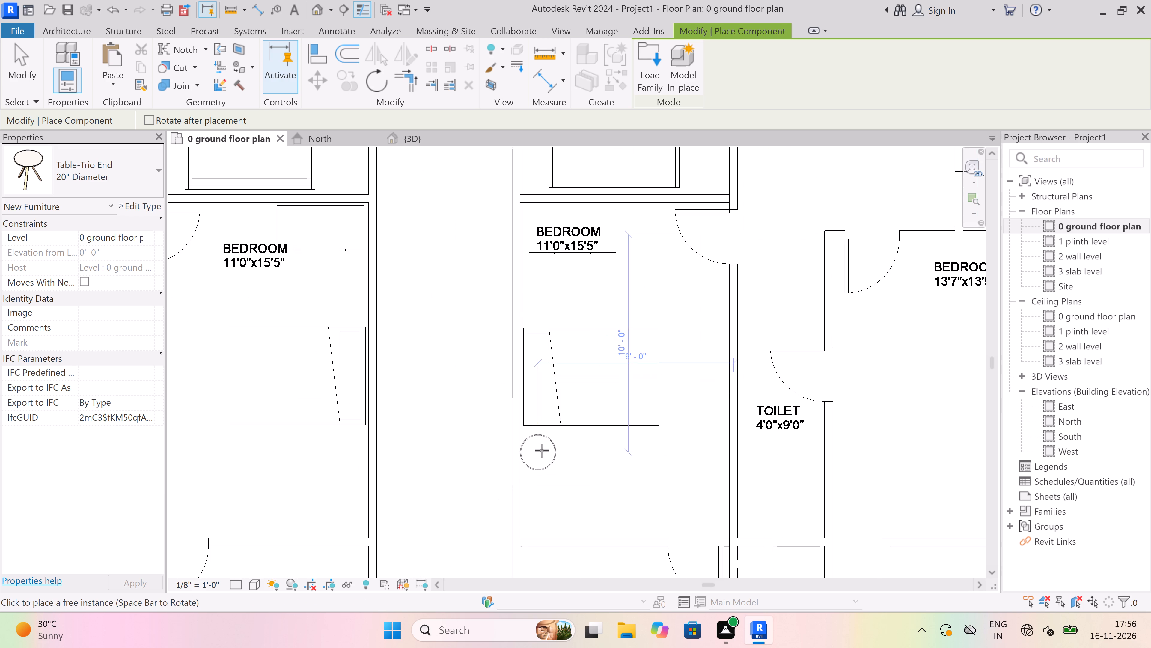
scroll(542, 450, "up", 3)
left_click(543, 446)
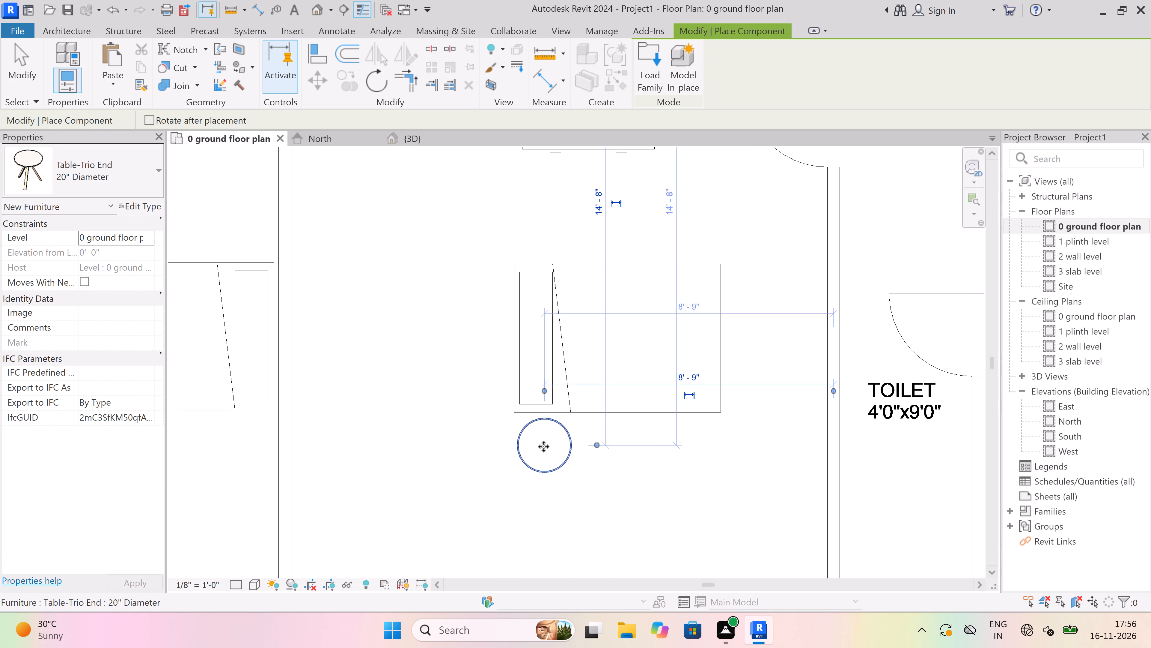
Place a matching Trio End table by the bed's head in the 11'0"x15'5" bedroom across the lobby, about 1' 2" from the lobby wall.
scroll(577, 455, "down", 13)
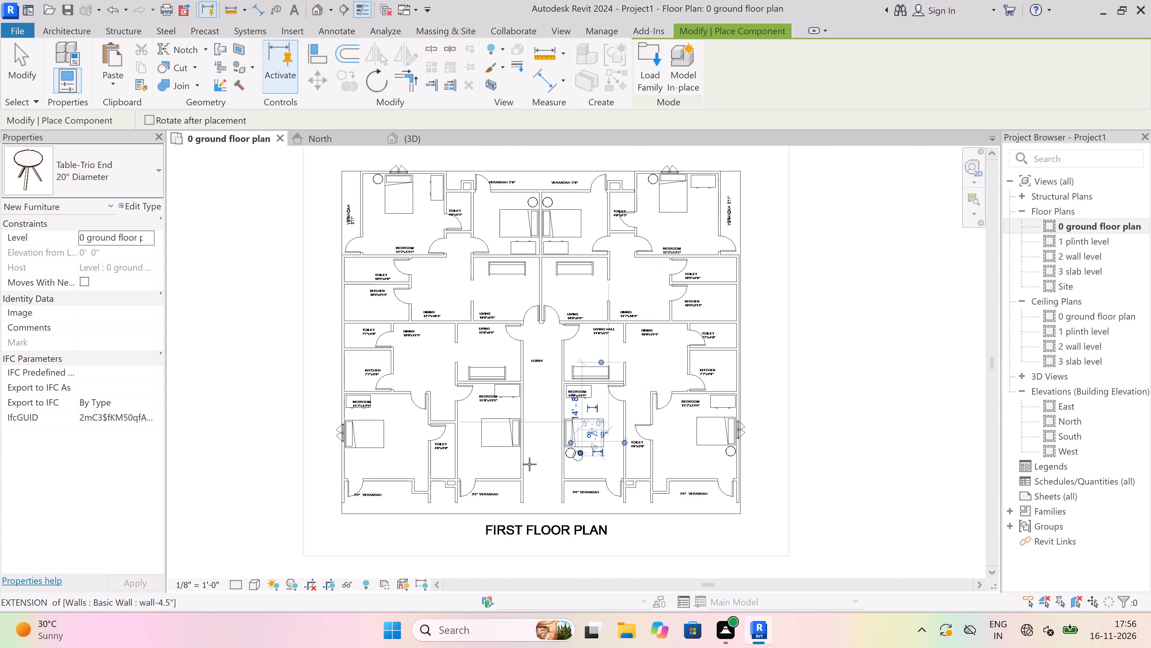
scroll(526, 464, "up", 17)
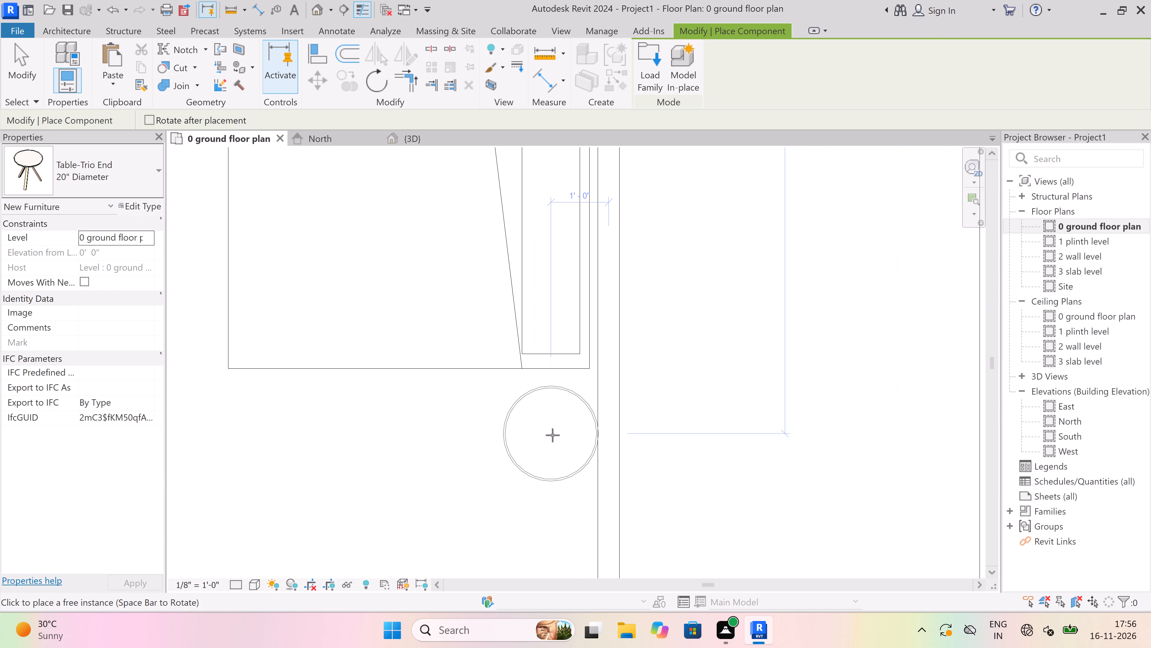
left_click(540, 436)
Place the last Trio End table by the bed's head in the remaining 13'7"x13'9" bedroom, about 10' 2" from the toilet-side wall, and finish placing.
scroll(563, 461, "down", 5)
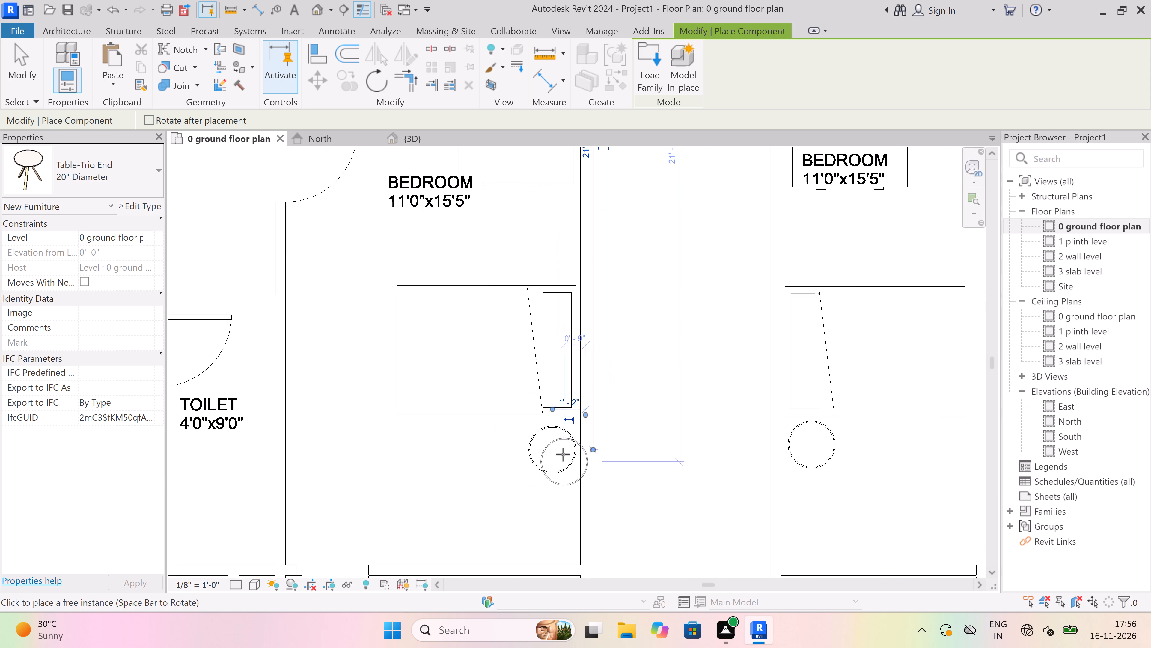
scroll(563, 454, "down", 15)
scroll(534, 459, "up", 5)
scroll(447, 452, "up", 1)
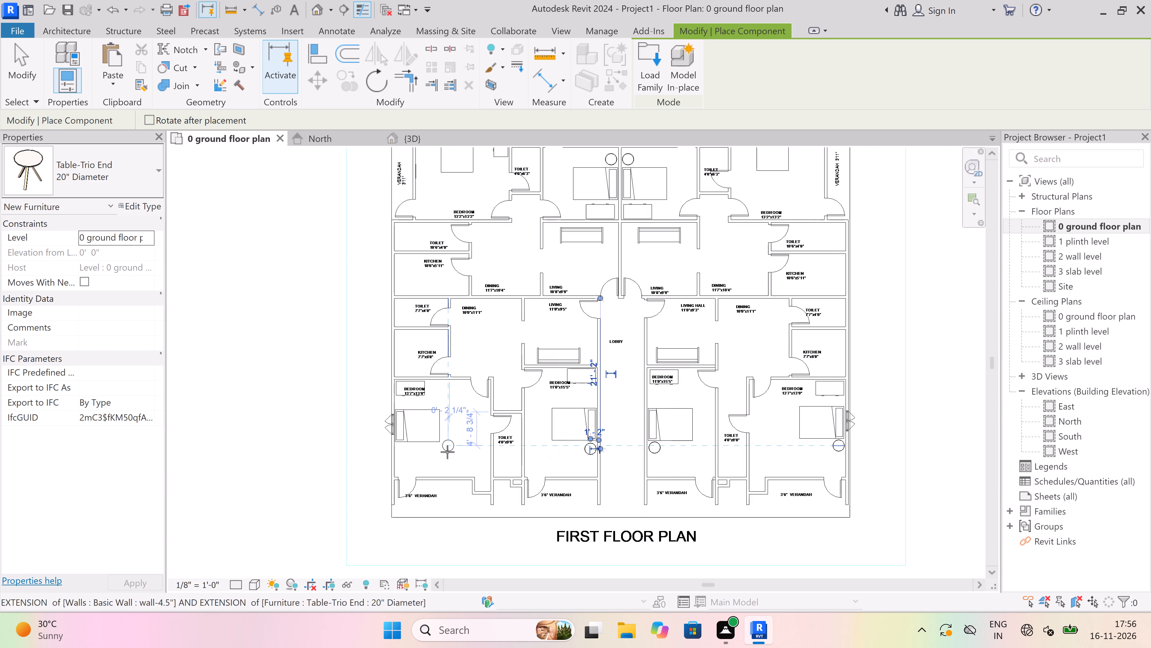
scroll(447, 452, "up", 3)
scroll(394, 450, "up", 4)
scroll(355, 442, "up", 3)
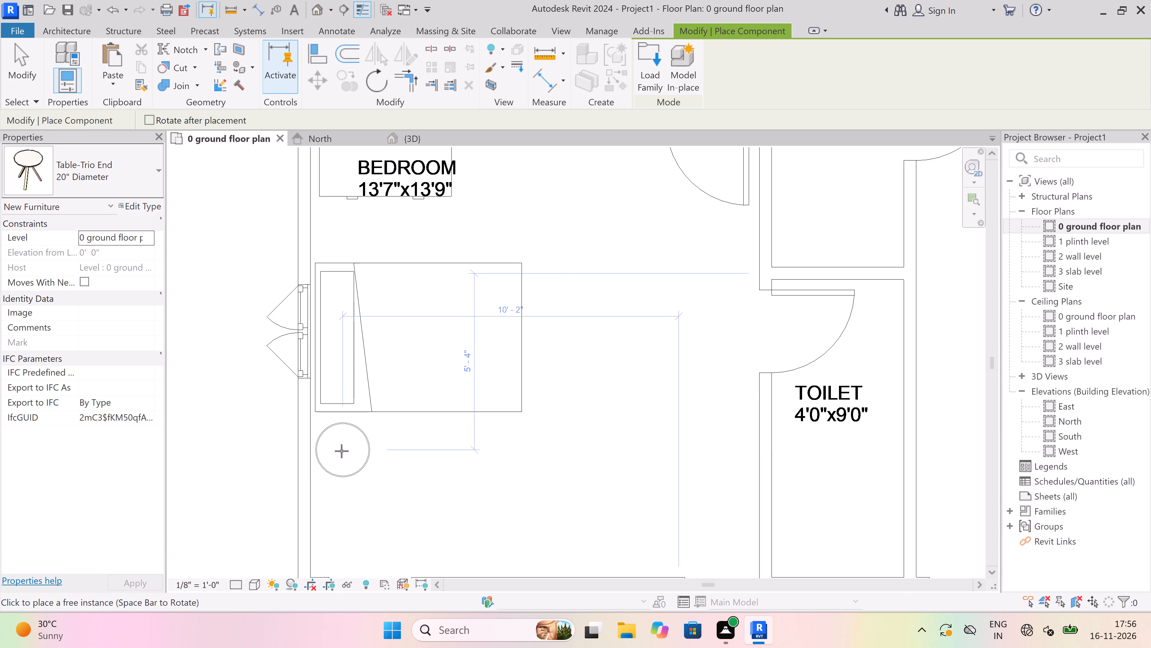
left_click(341, 451)
scroll(443, 495, "down", 12)
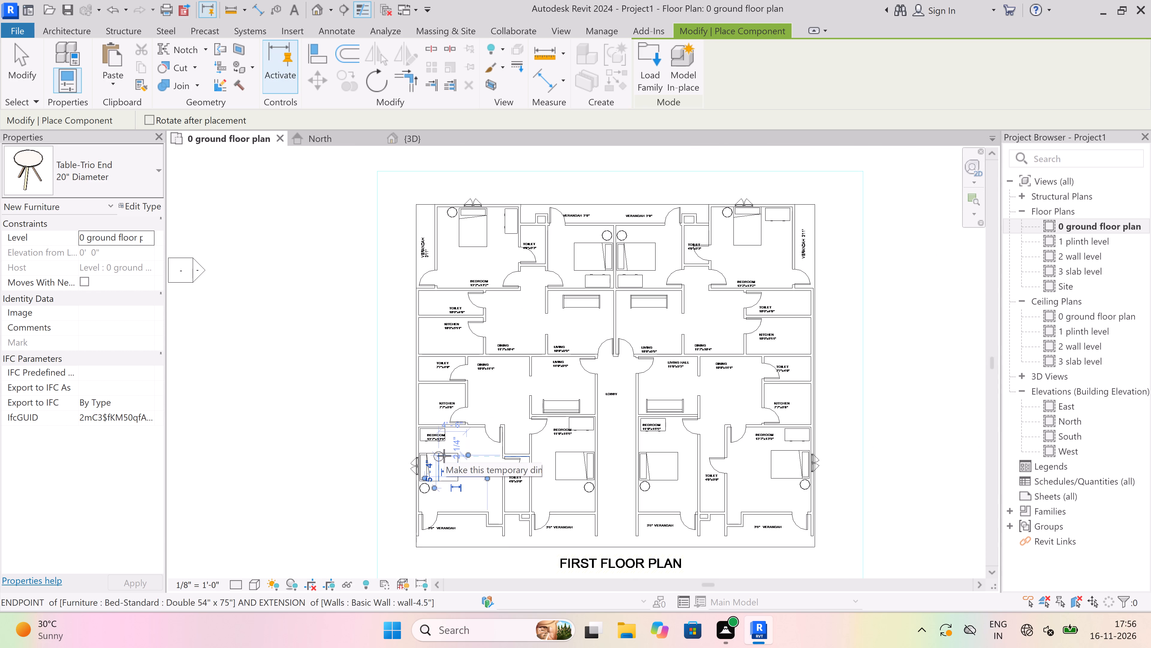
key("Escape")
key("Escape")
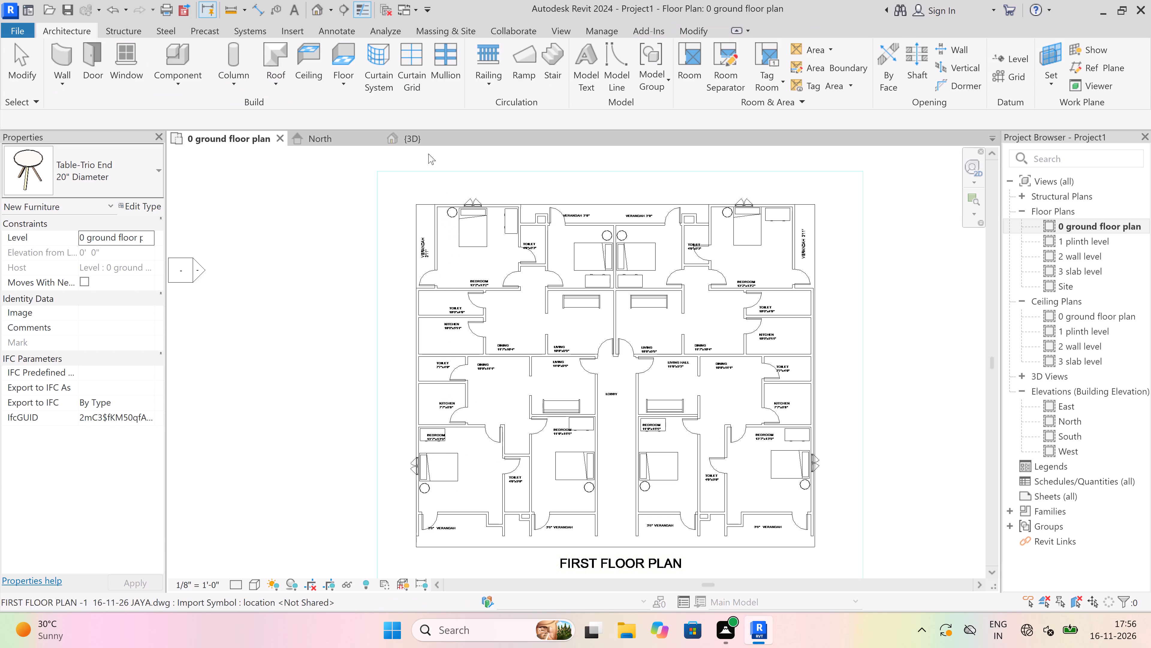
In the 3D view, set the level of the Trio End table in the corner bedroom with the round wall mirror to 1 plinth level.
left_click(427, 145)
key("Escape")
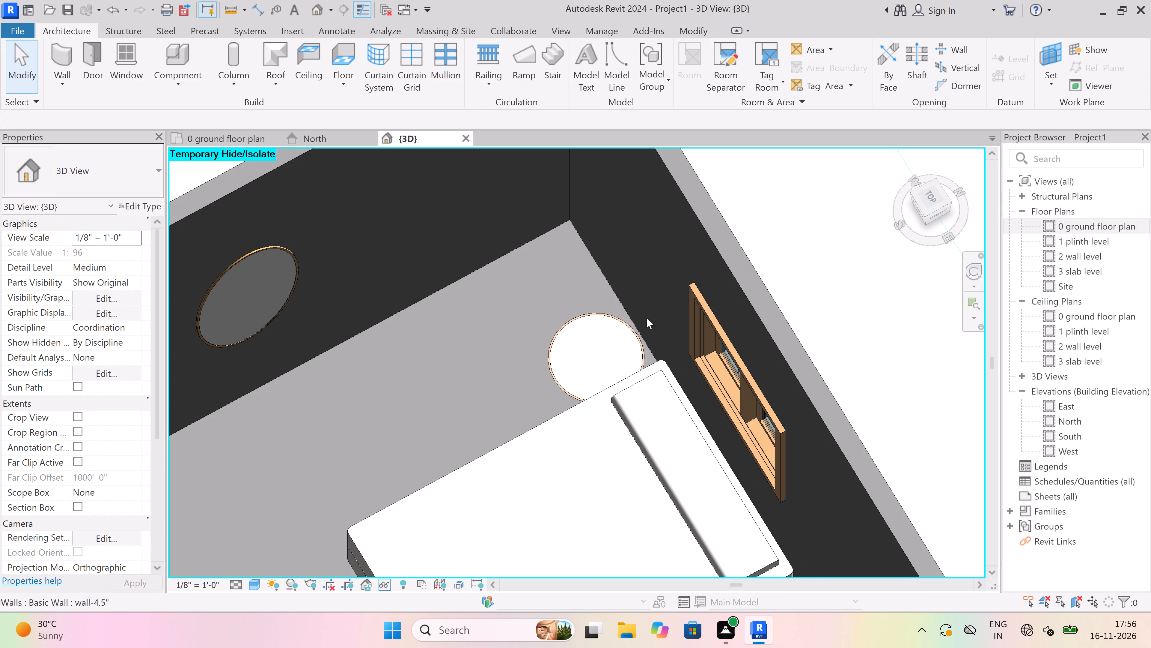
scroll(657, 306, "up", 3)
left_click(616, 342)
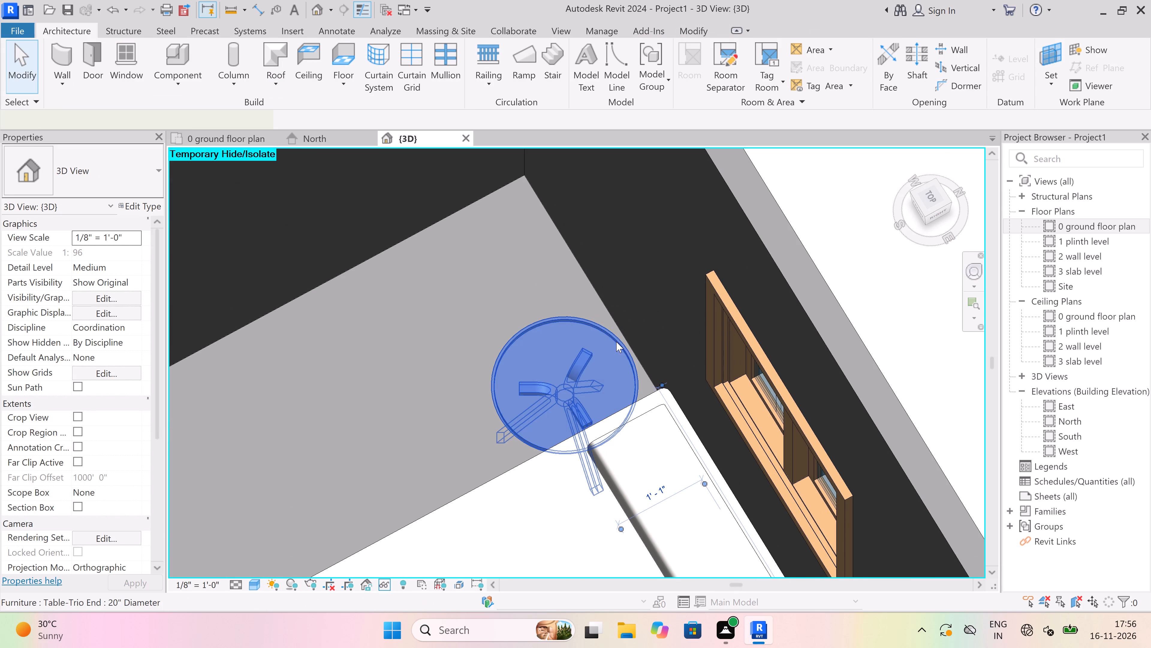
left_click(150, 236)
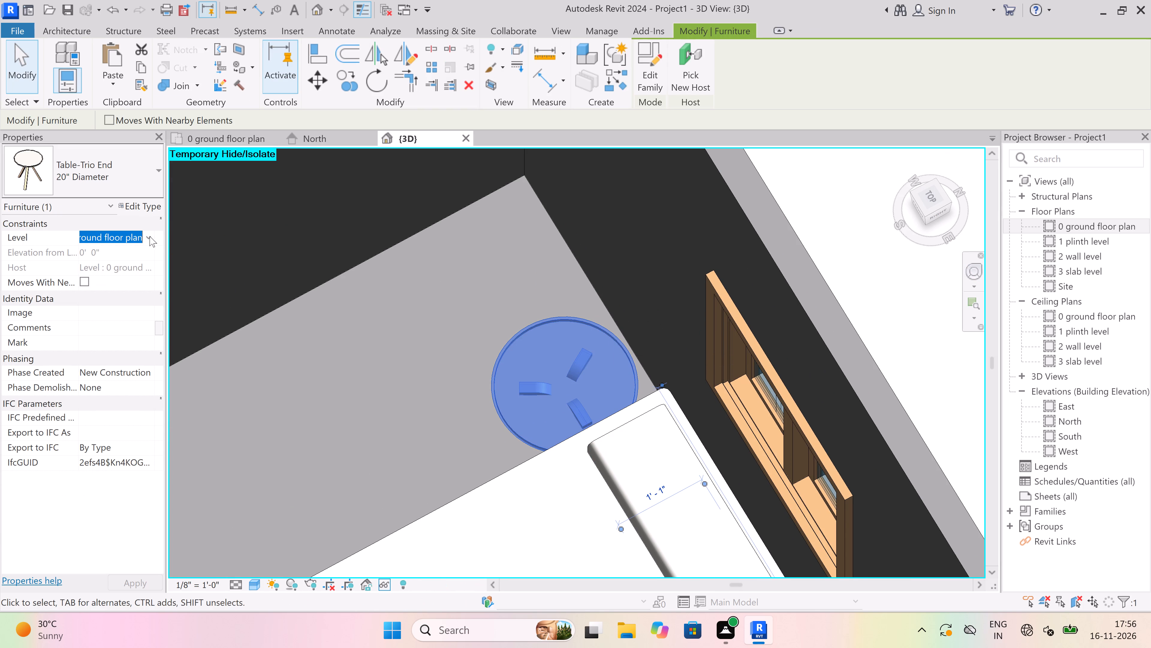
left_click(136, 265)
key("Escape")
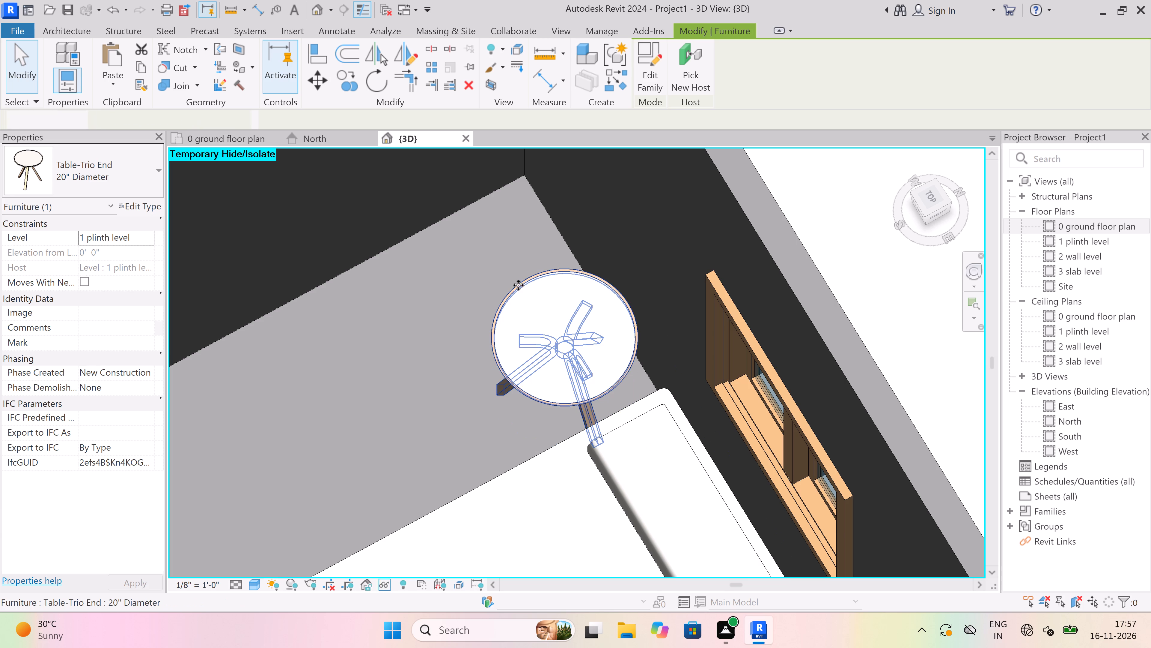
Set the Trio End table beside the bed against the shared wall between the two middle bedrooms to 1 plinth level.
scroll(519, 285, "down", 5)
scroll(564, 367, "up", 3)
scroll(557, 343, "up", 3)
scroll(486, 302, "down", 2)
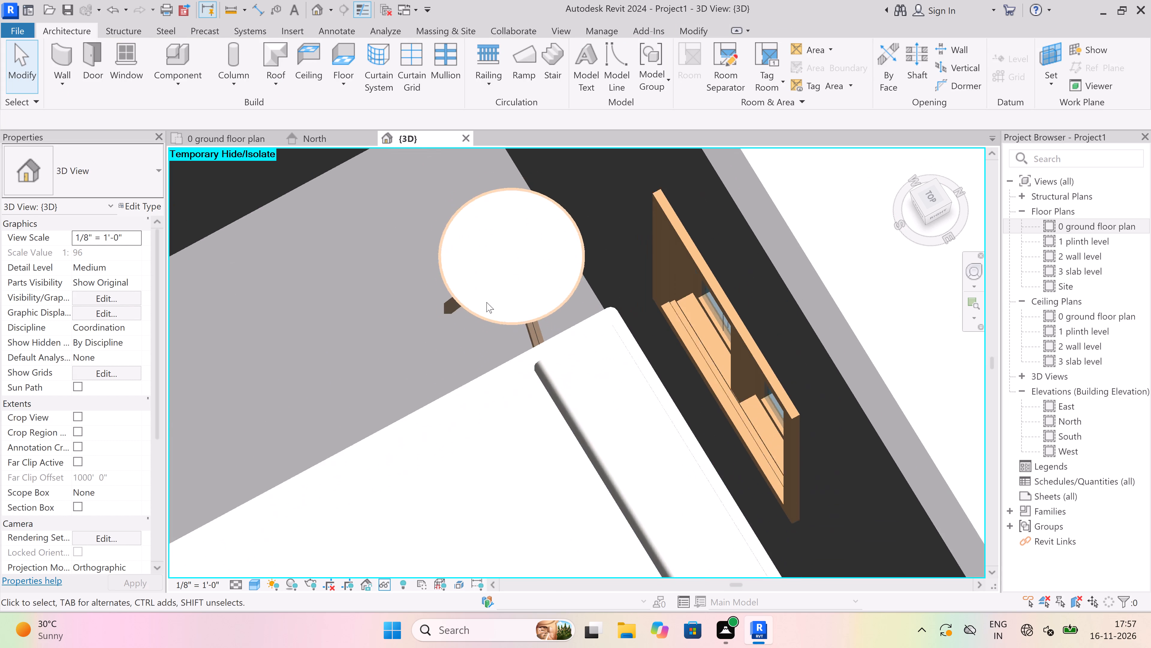
scroll(486, 302, "down", 10)
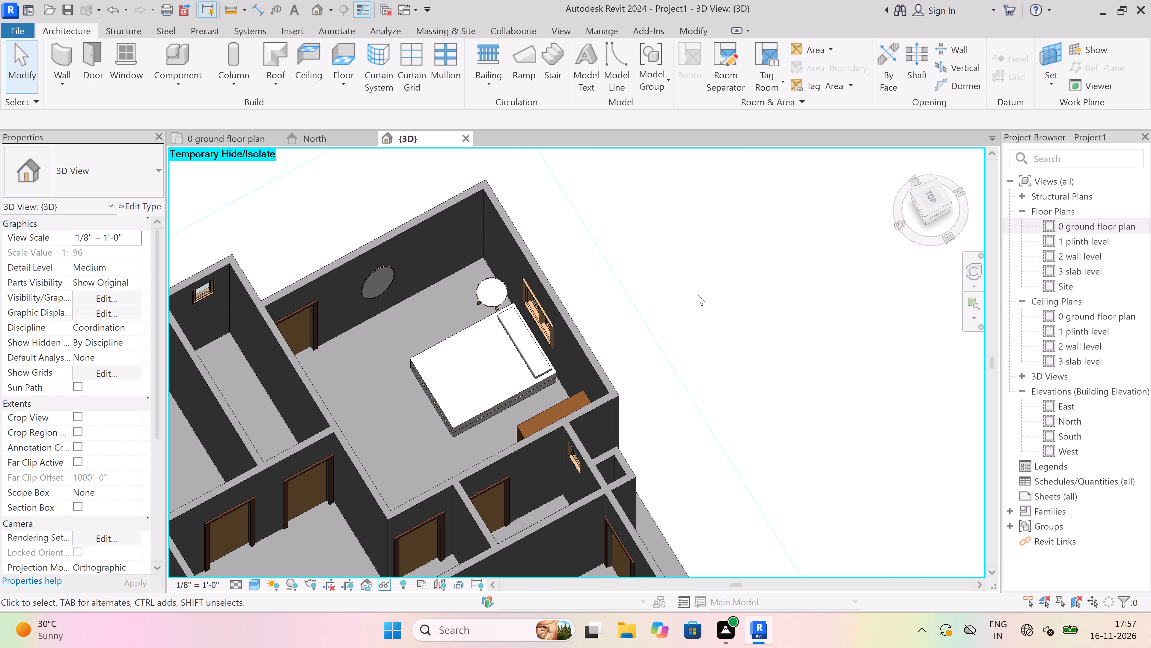
scroll(697, 294, "down", 9)
scroll(694, 431, "up", 9)
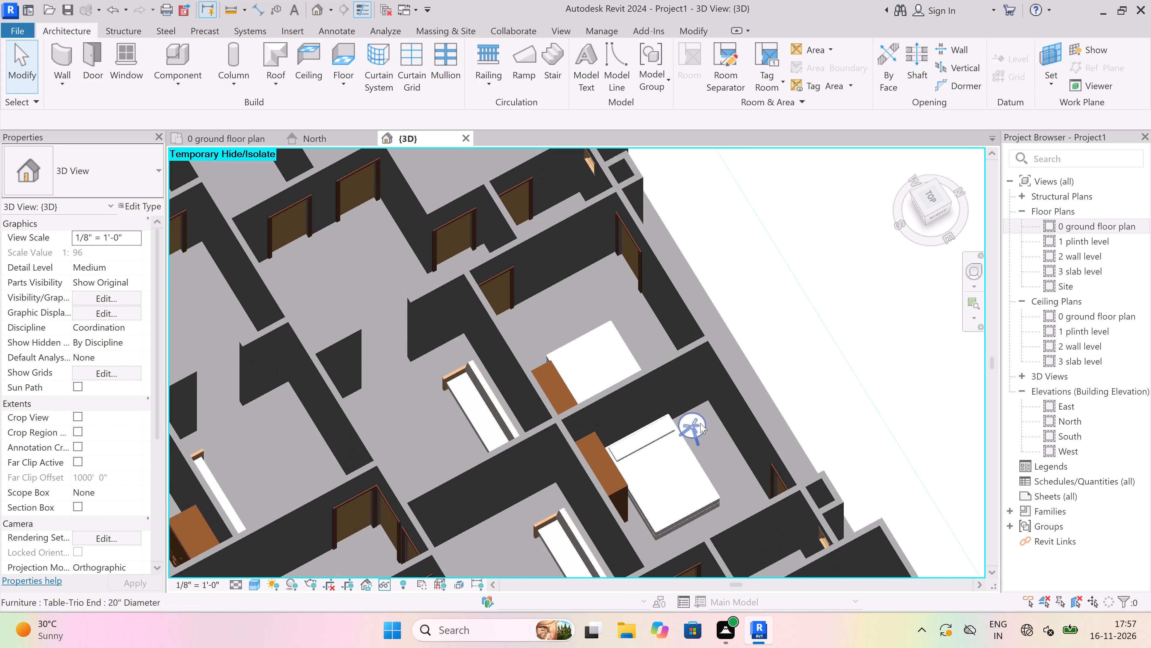
scroll(700, 423, "up", 3)
left_click(703, 435)
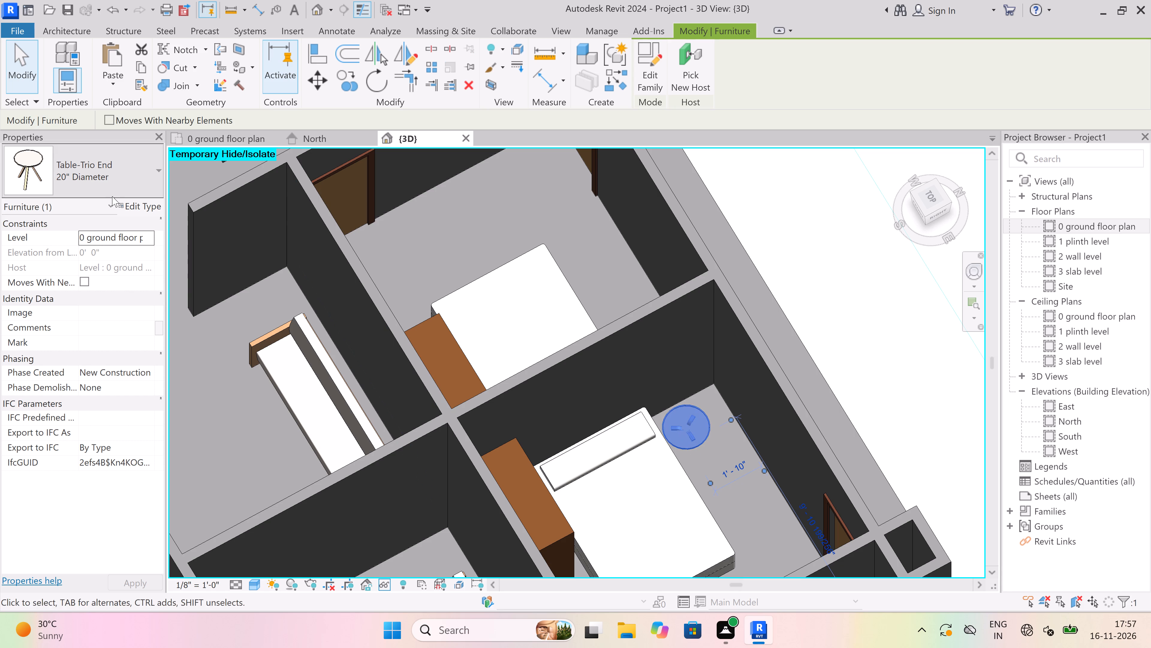
left_click(147, 238)
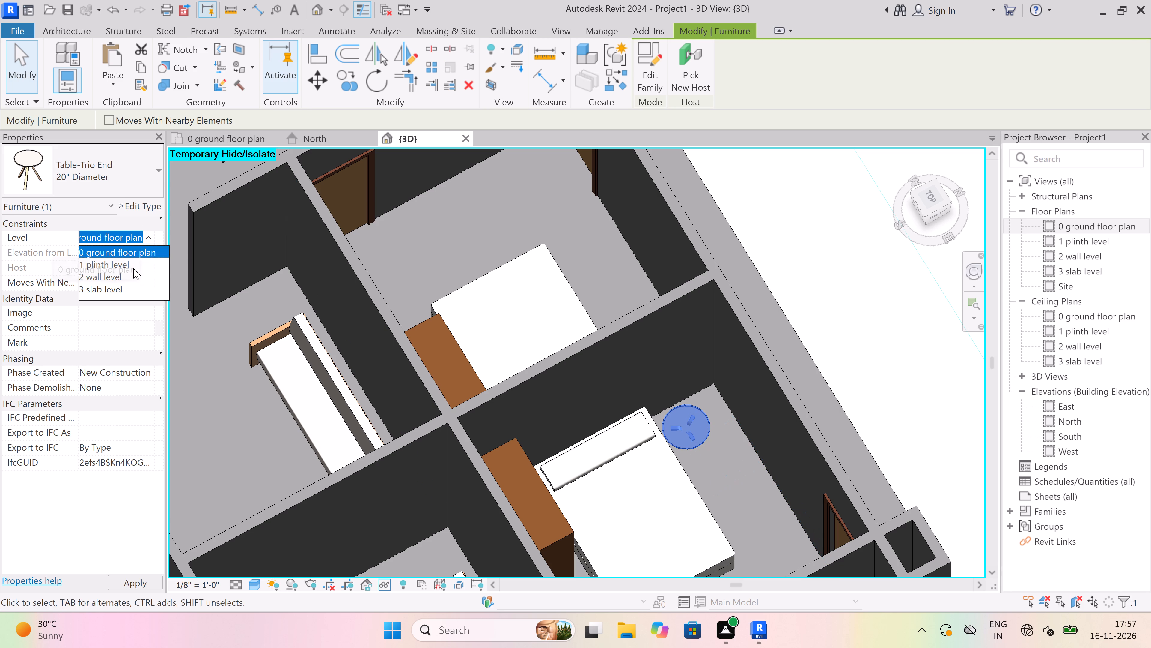
left_click(134, 267)
key("Escape")
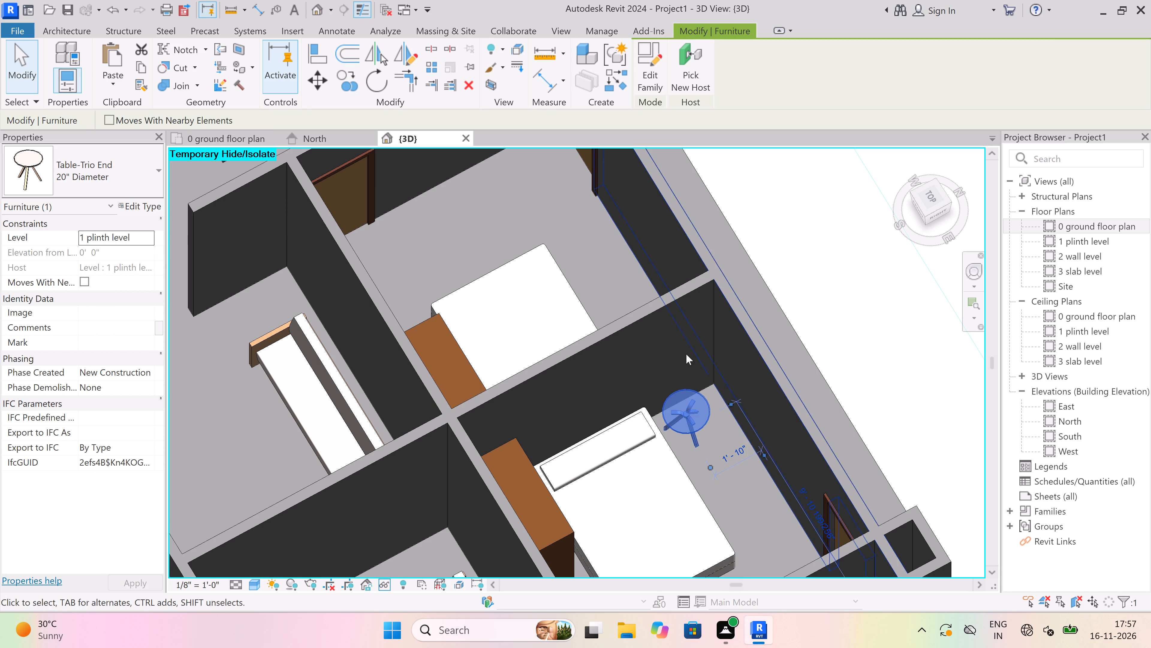
Set the matching Trio End table on the other side of the shared bedroom wall to 1 plinth level.
scroll(676, 398, "down", 5)
middle_click_drag(635, 342, 579, 438, "shift")
scroll(701, 476, "up", 4)
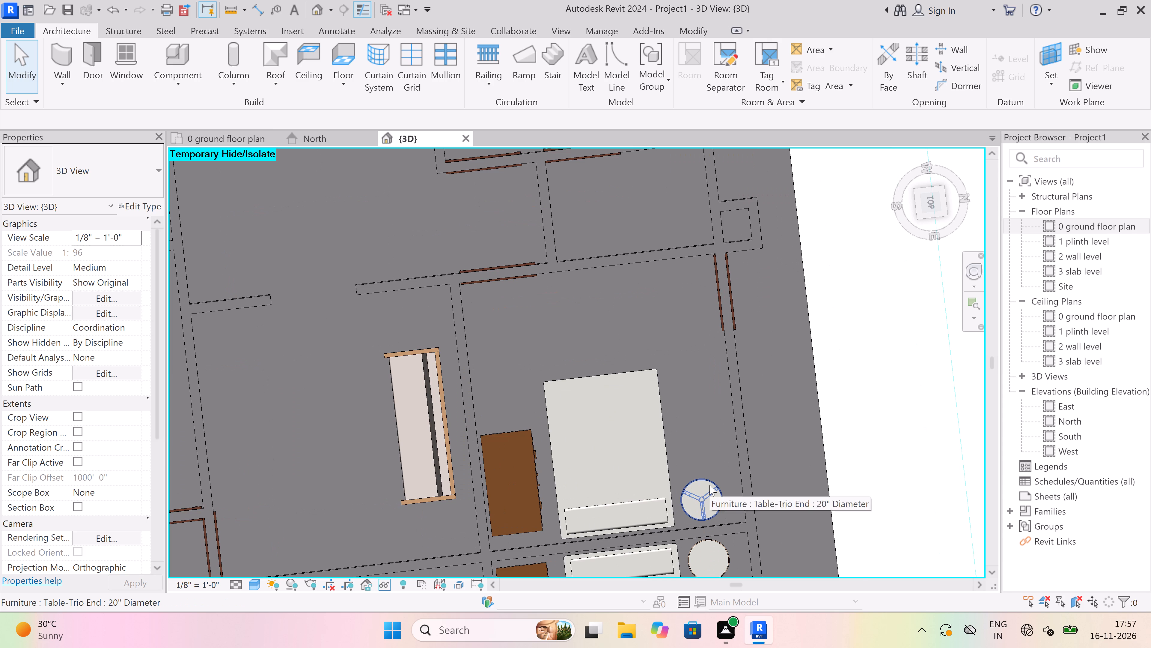
left_click(709, 485)
left_click(151, 237)
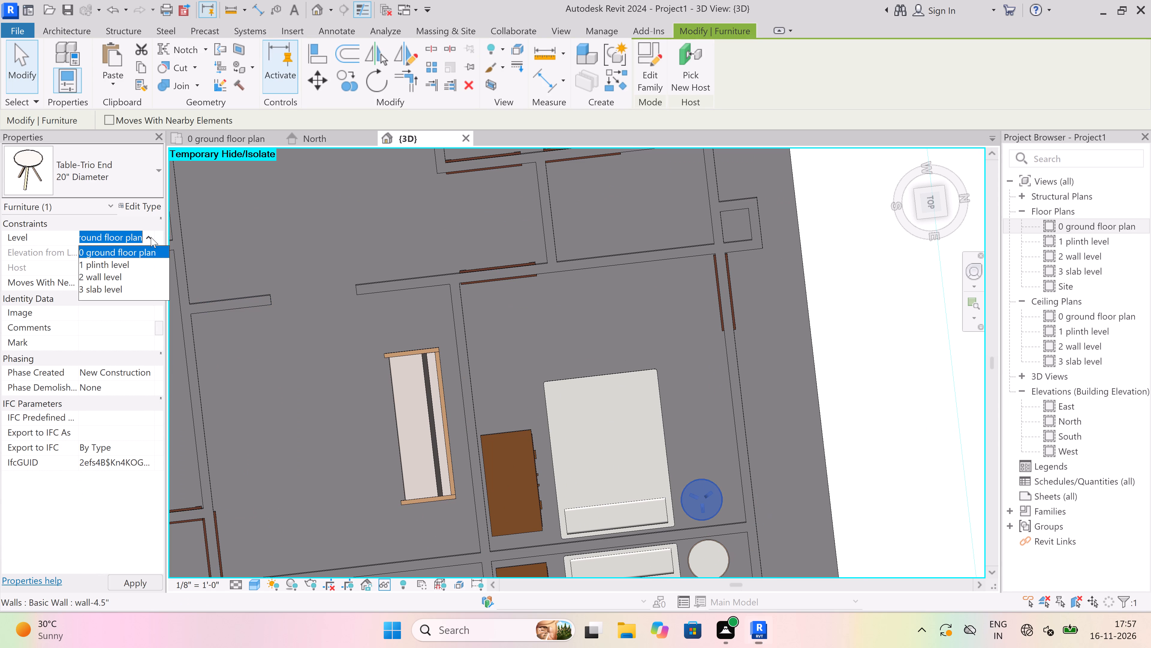
left_click(133, 264)
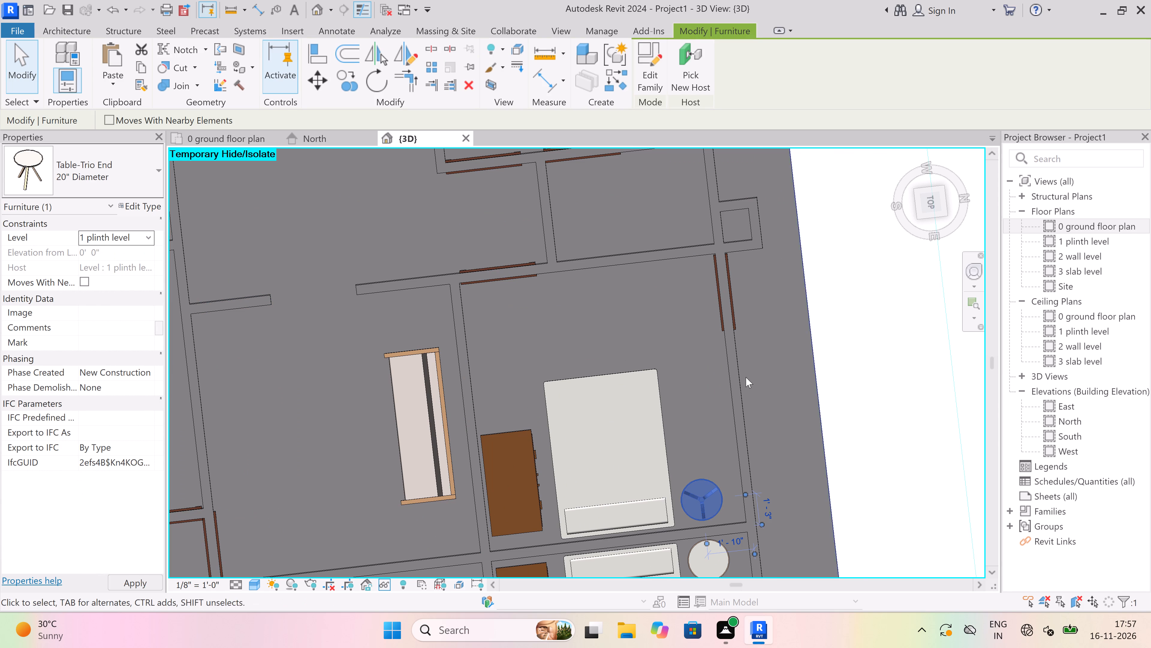
key("Escape")
Set the Trio End table beside the windowed bed's head in the opposite corner bedroom to 1 plinth level.
scroll(598, 297, "down", 9)
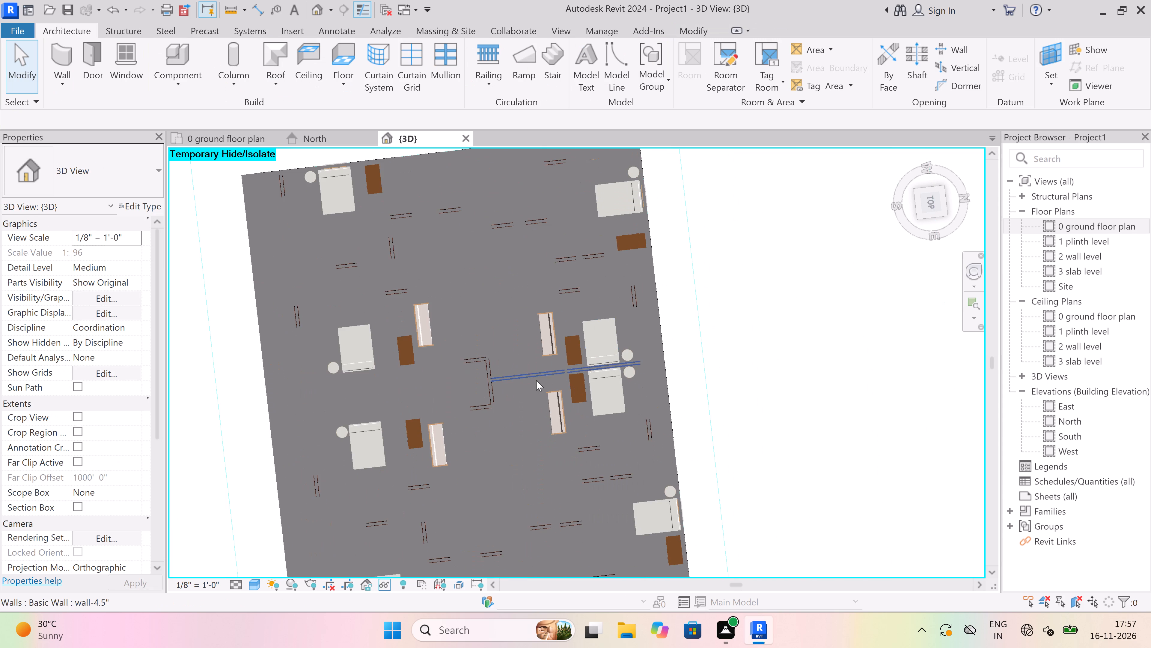
scroll(663, 510, "up", 3)
left_click(667, 489)
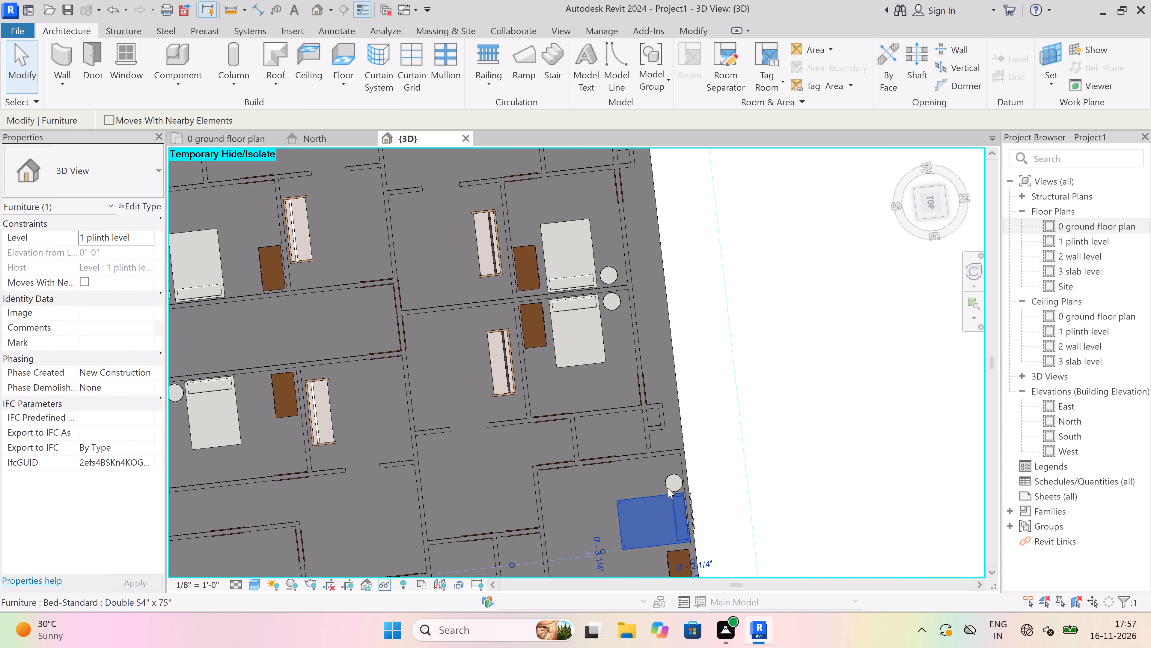
key("Escape")
scroll(680, 493, "up", 7)
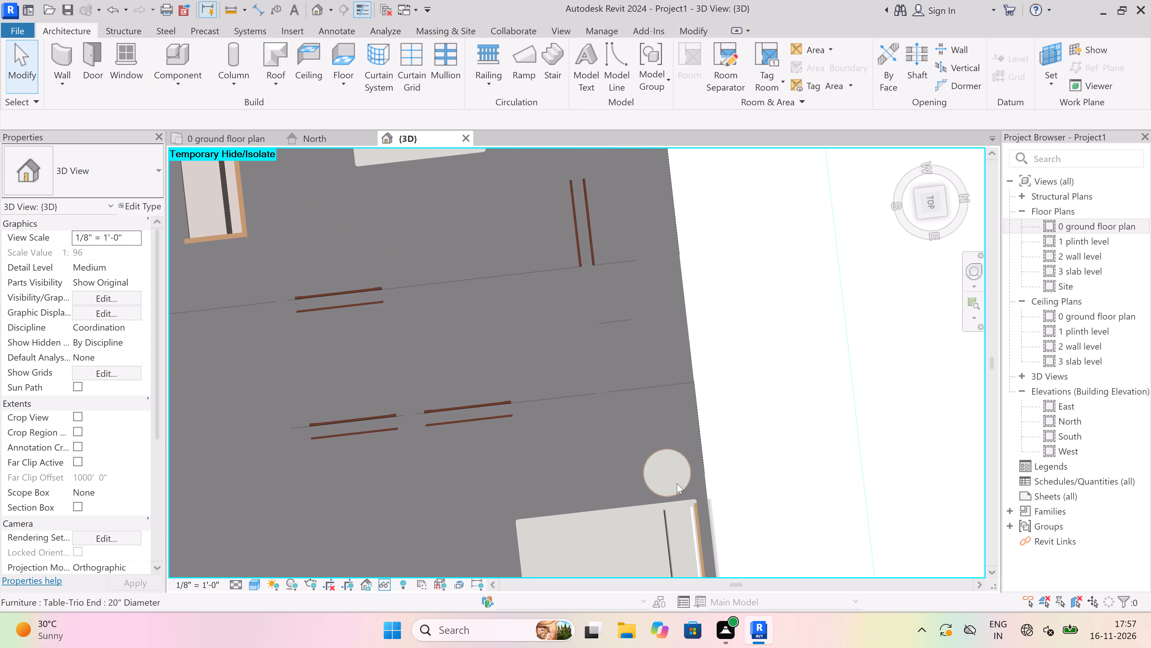
left_click(677, 483)
left_click(674, 480)
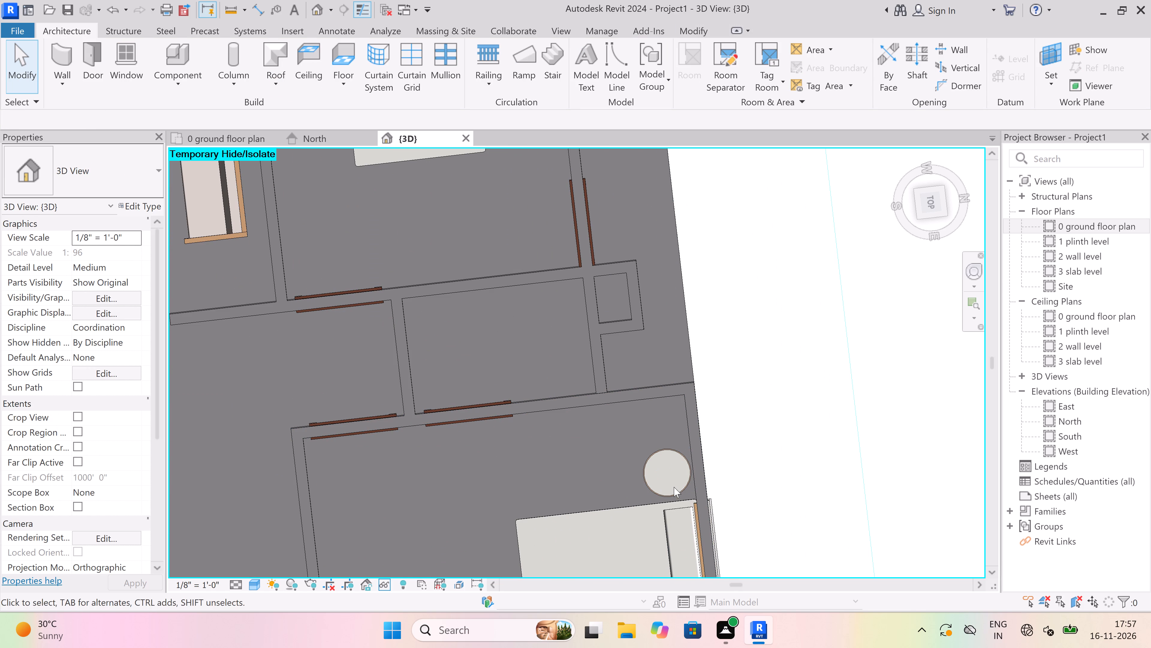
left_click(676, 492)
left_click(143, 239)
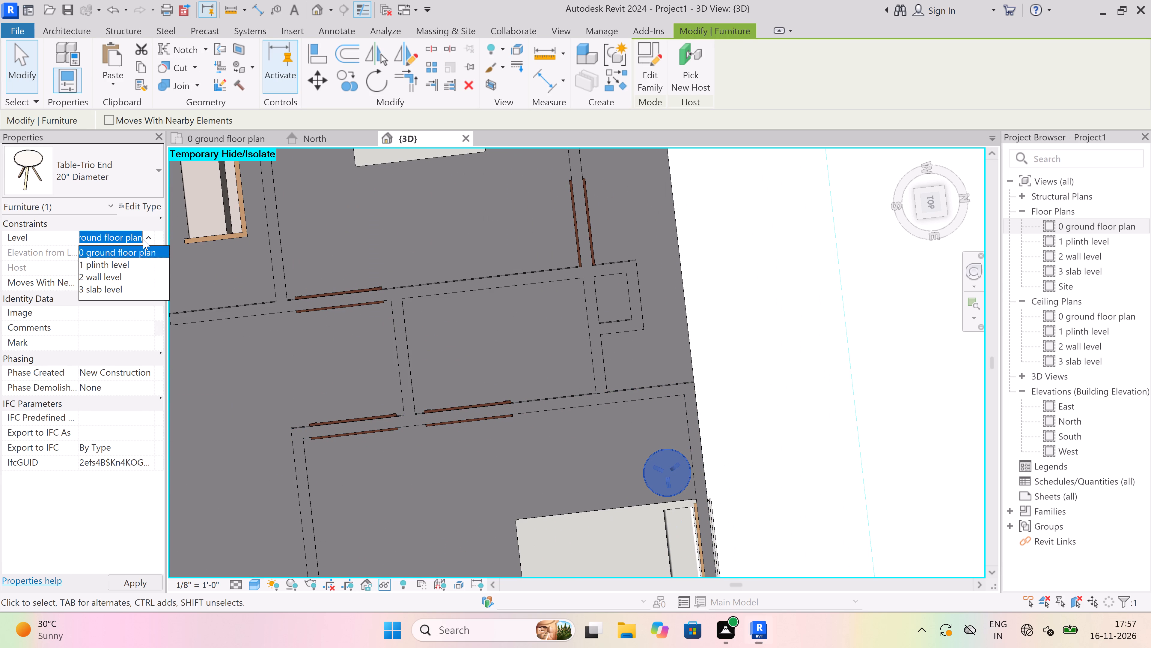
left_click(138, 267)
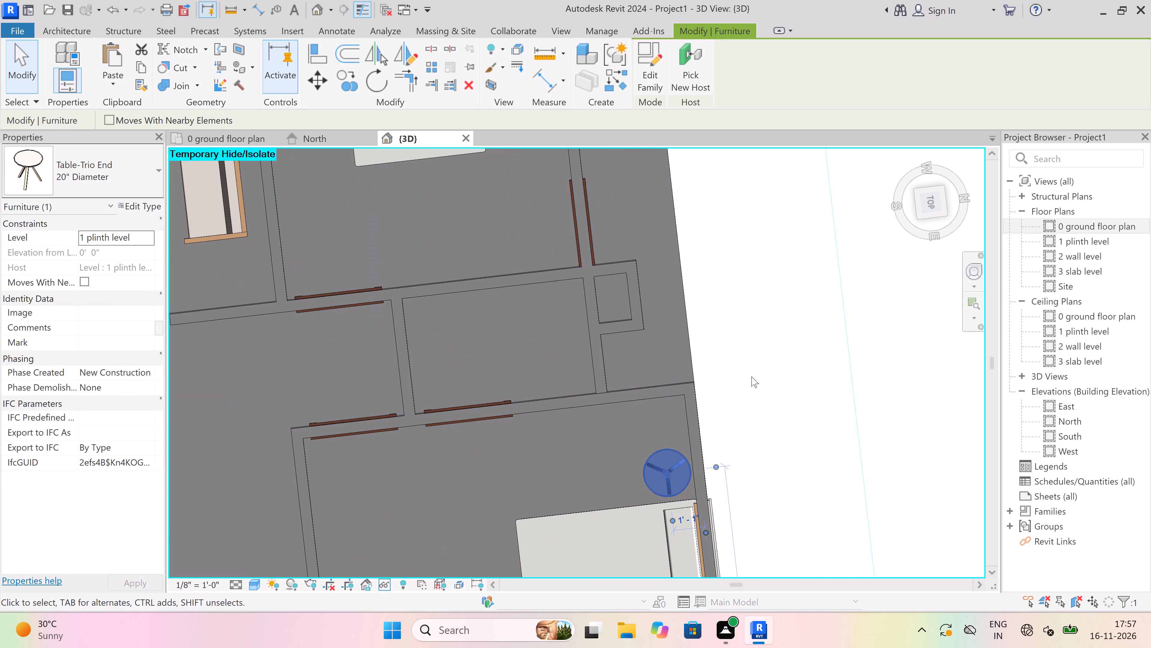
Set the level of the Trio End table beside the bed in the southeast corner bedroom to 1 plinth level.
key("Escape")
scroll(745, 356, "down", 12)
scroll(558, 447, "up", 4)
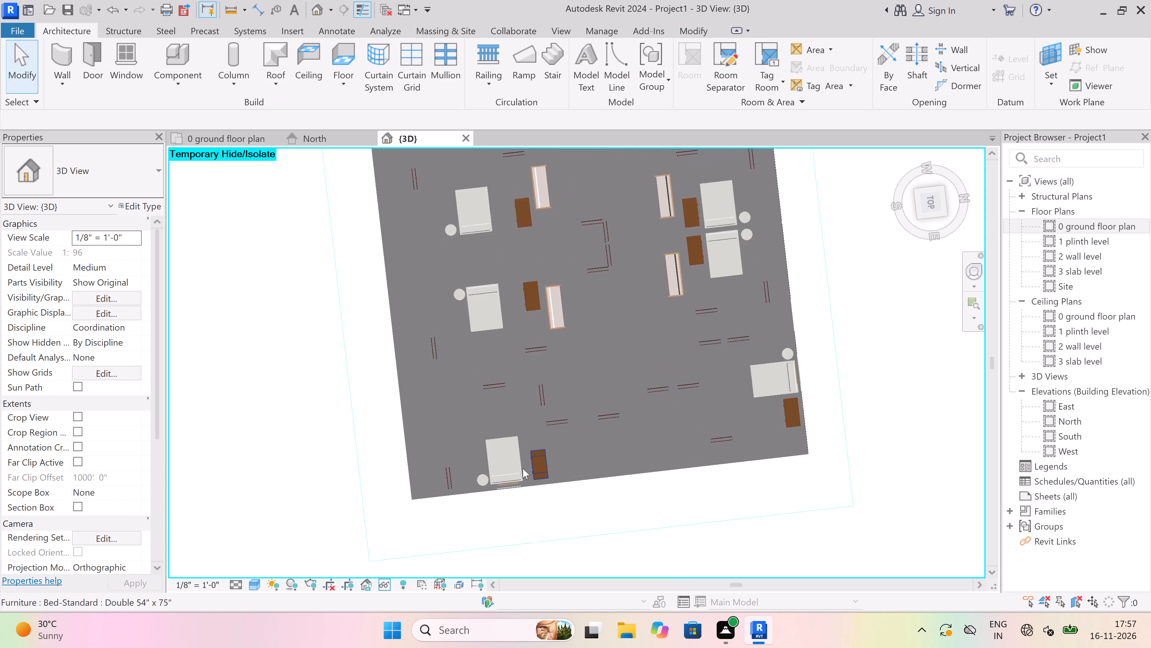
scroll(485, 469, "up", 4)
scroll(452, 490, "up", 4)
left_click(454, 476)
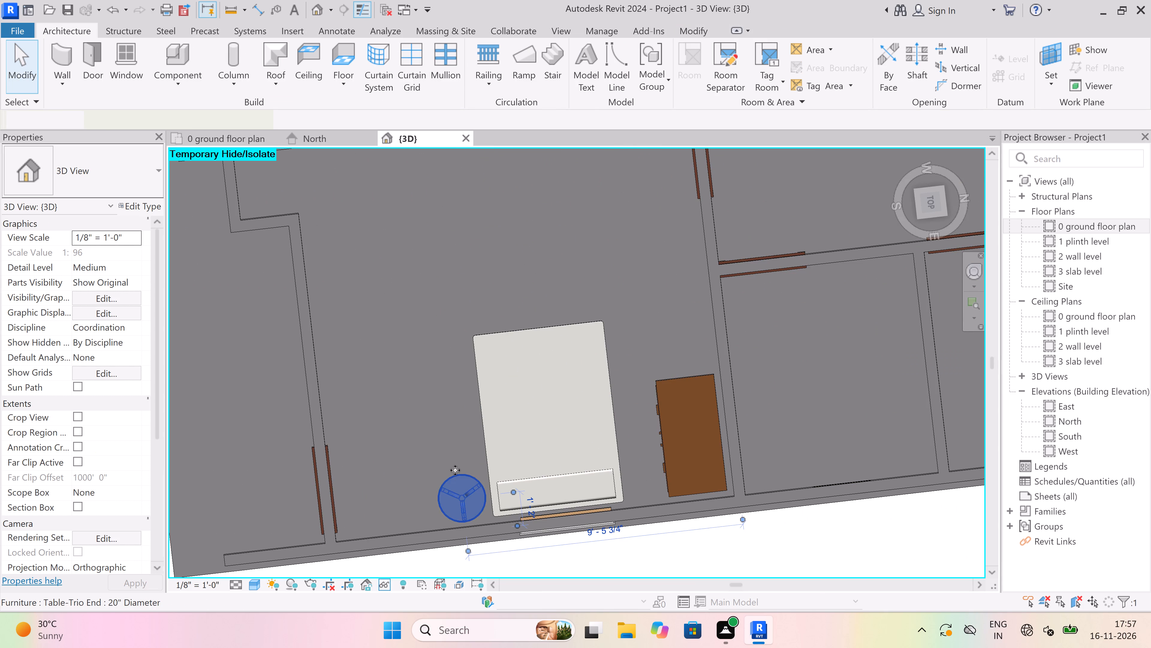
left_click(148, 234)
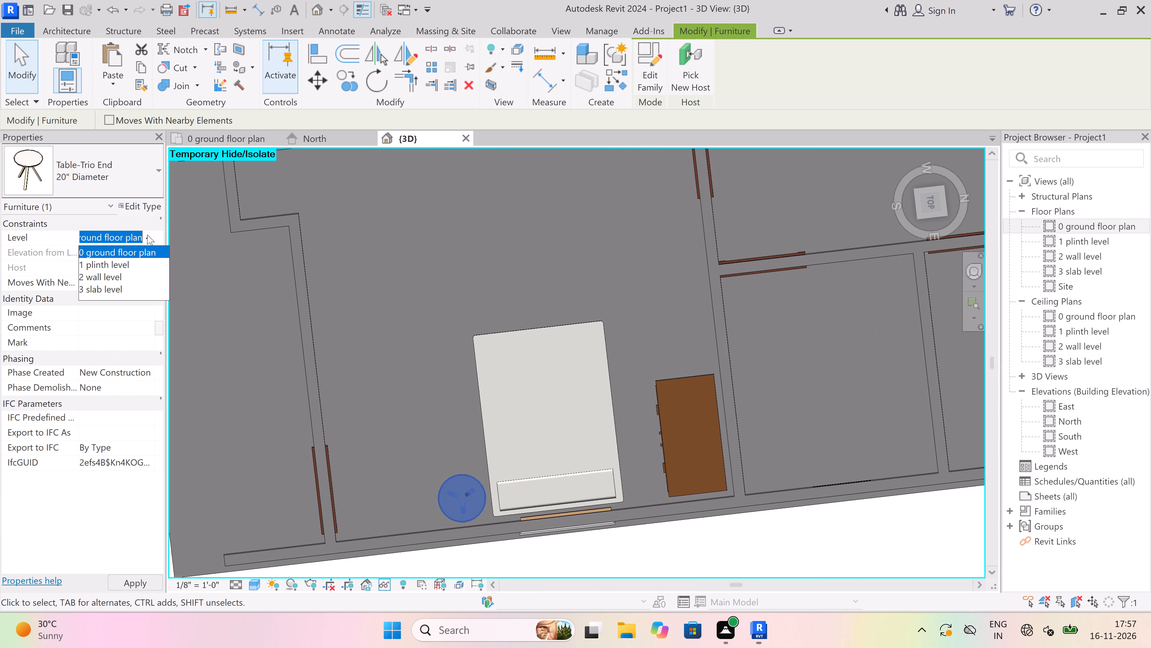
left_click(137, 263)
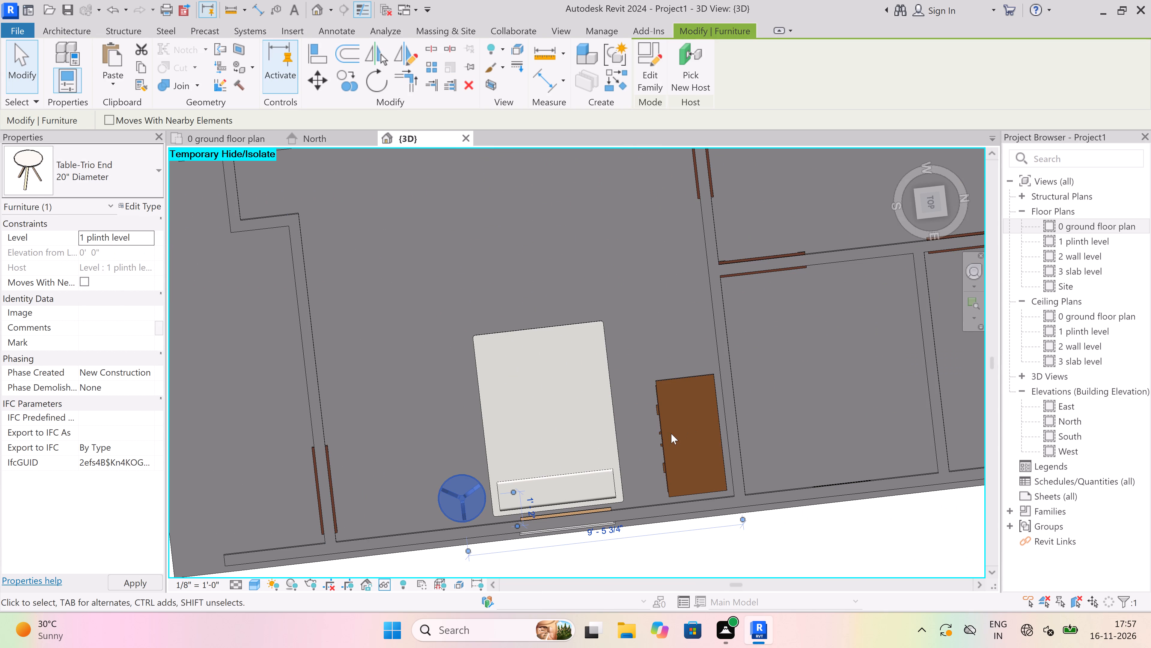
key("Escape")
Set the Trio End table in the south-side middle bedroom just east of the central corridor to 1 plinth level.
scroll(573, 481, "down", 13)
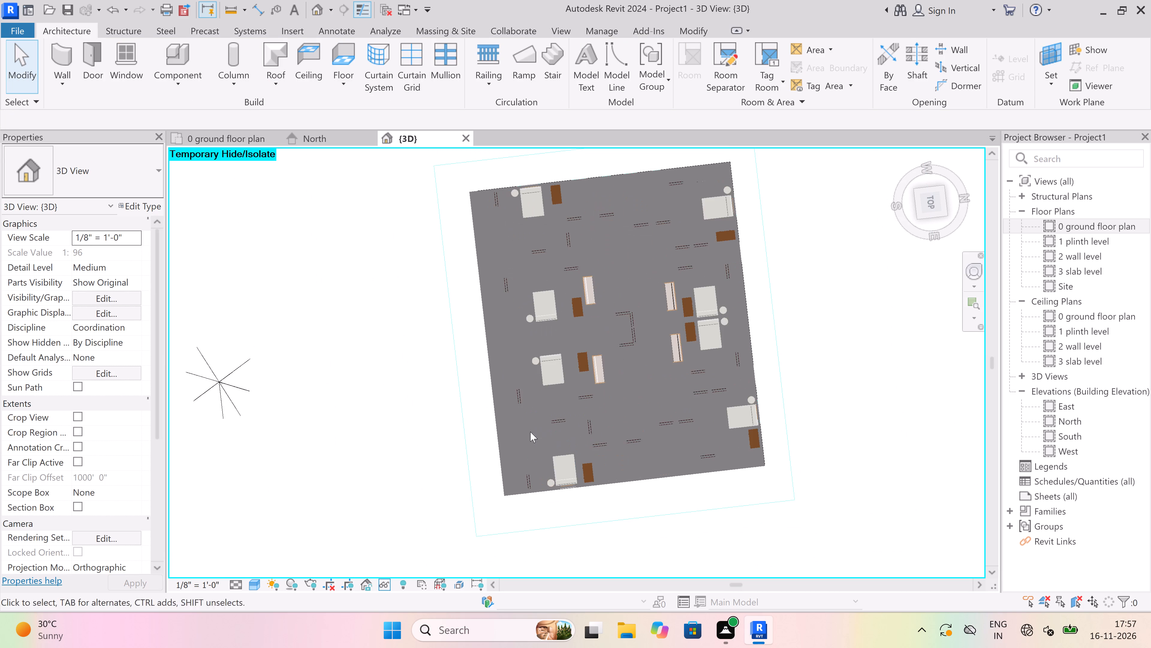
scroll(516, 352, "up", 15)
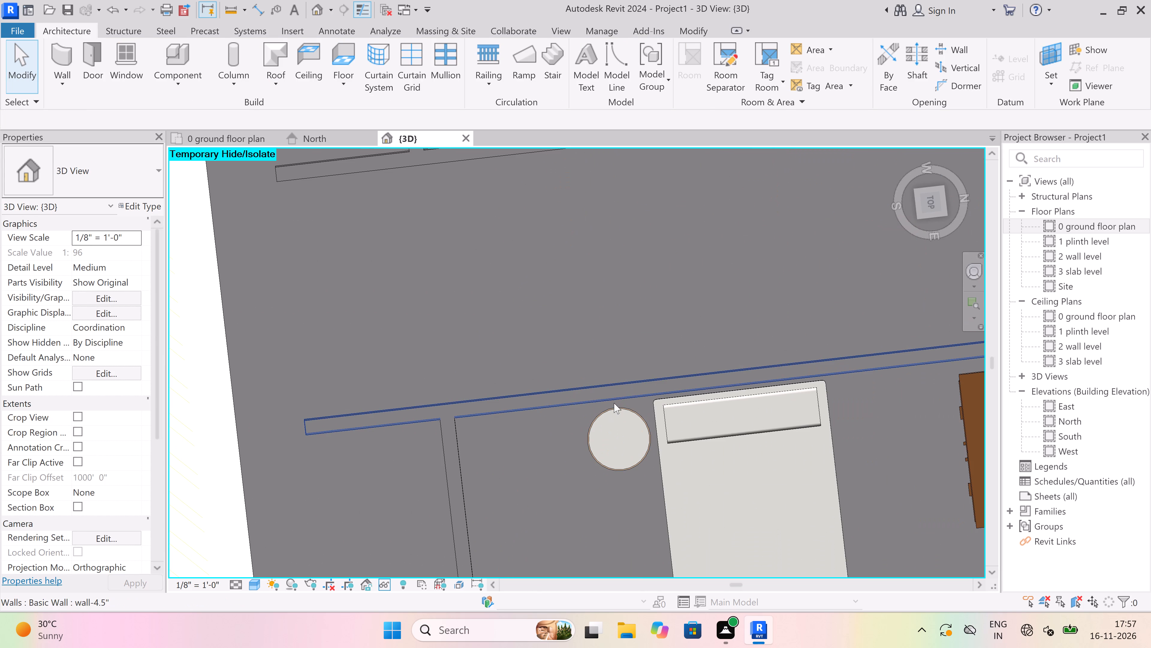
left_click(614, 403)
key("Escape")
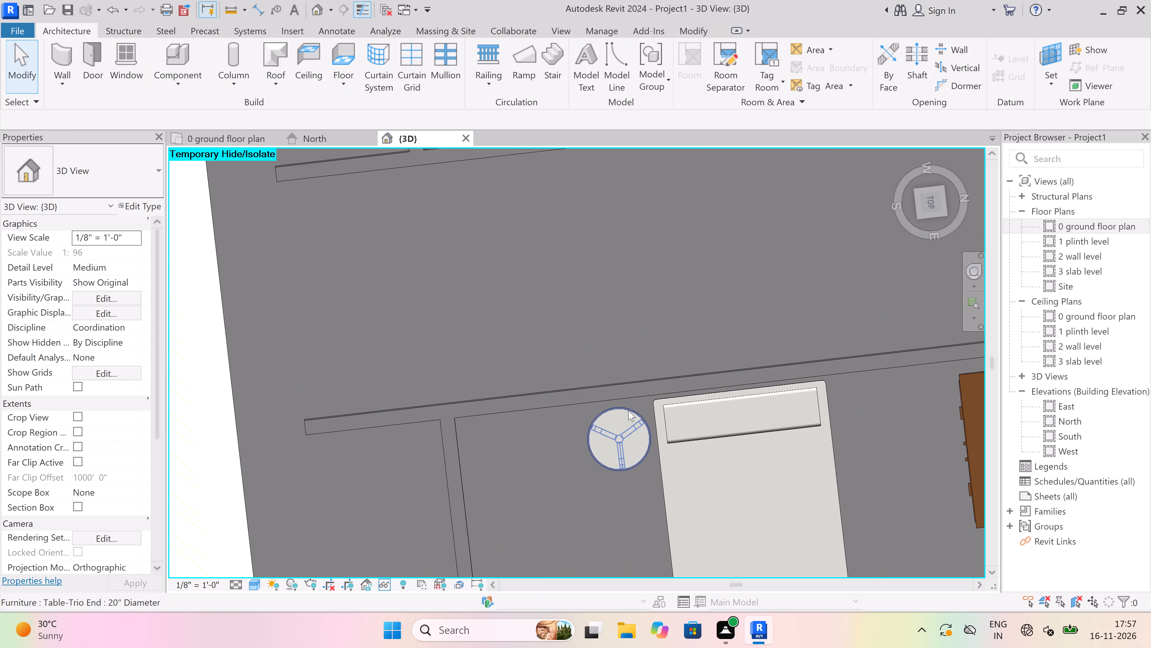
left_click(628, 410)
left_click(141, 240)
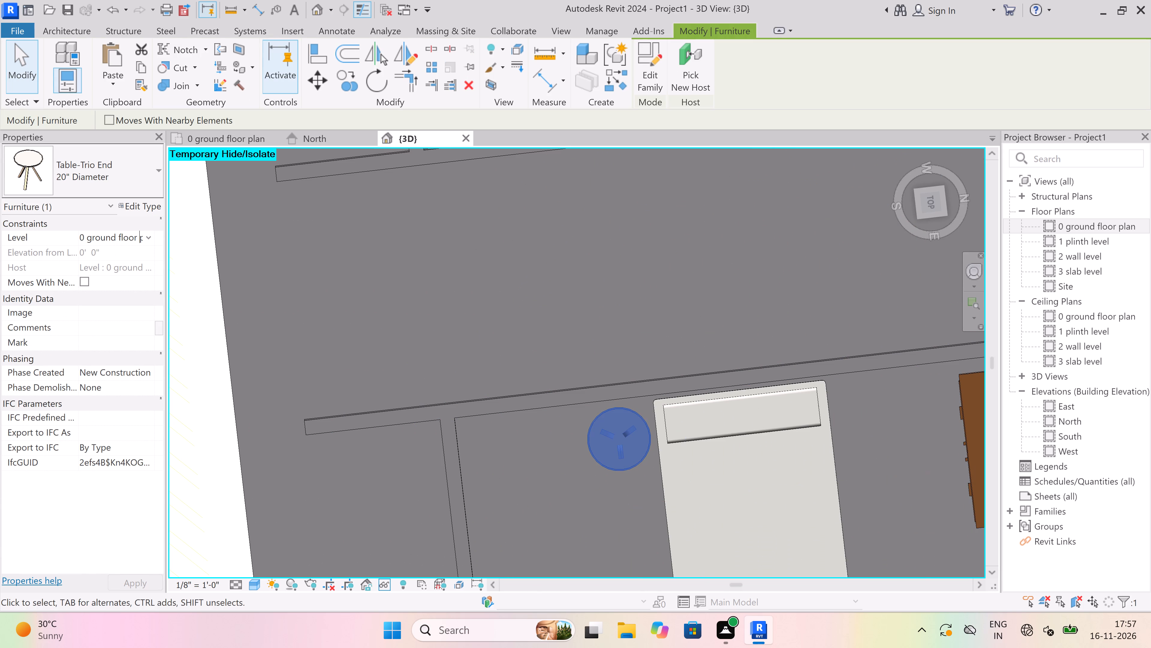
left_click(144, 236)
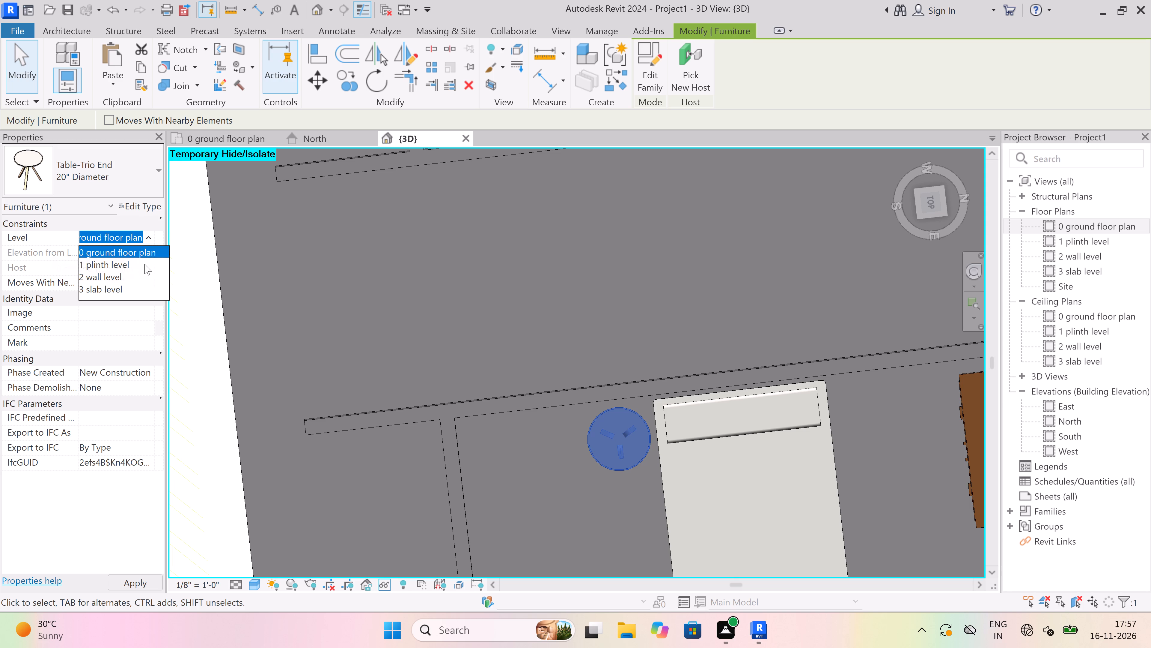
left_click(144, 264)
key("Escape")
Set the Trio End table in the south-side middle bedroom across the corridor, on its west side, to 1 plinth level.
scroll(626, 426, "down", 9)
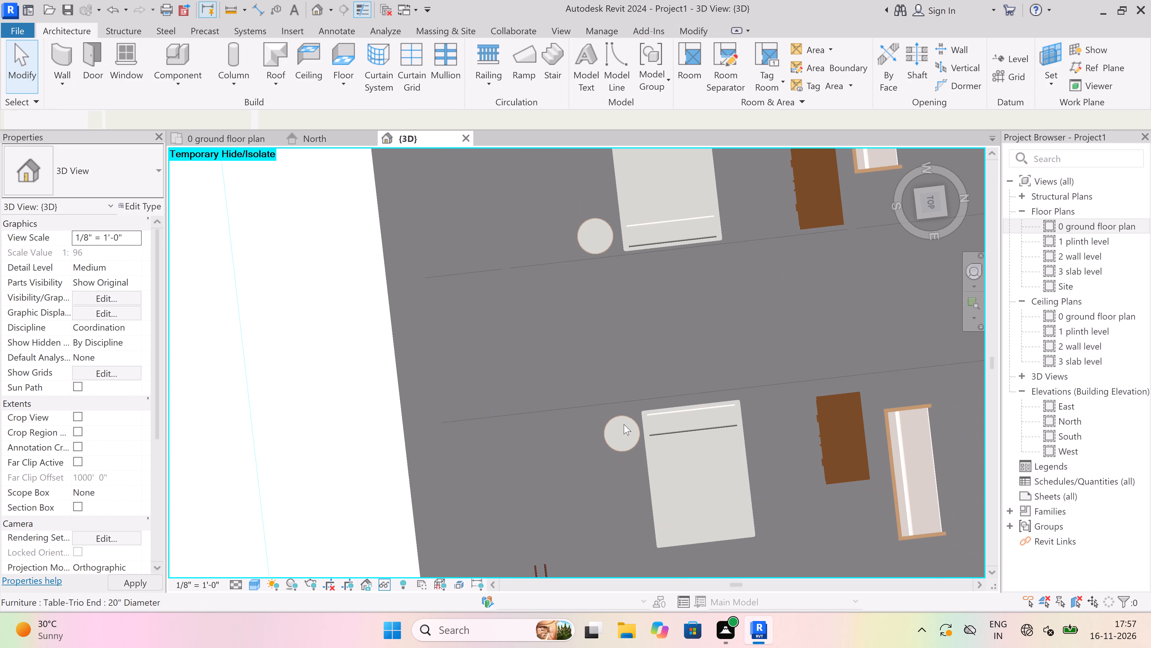
scroll(624, 424, "down", 3)
scroll(599, 302, "up", 4)
scroll(618, 332, "up", 7)
scroll(637, 431, "up", 3)
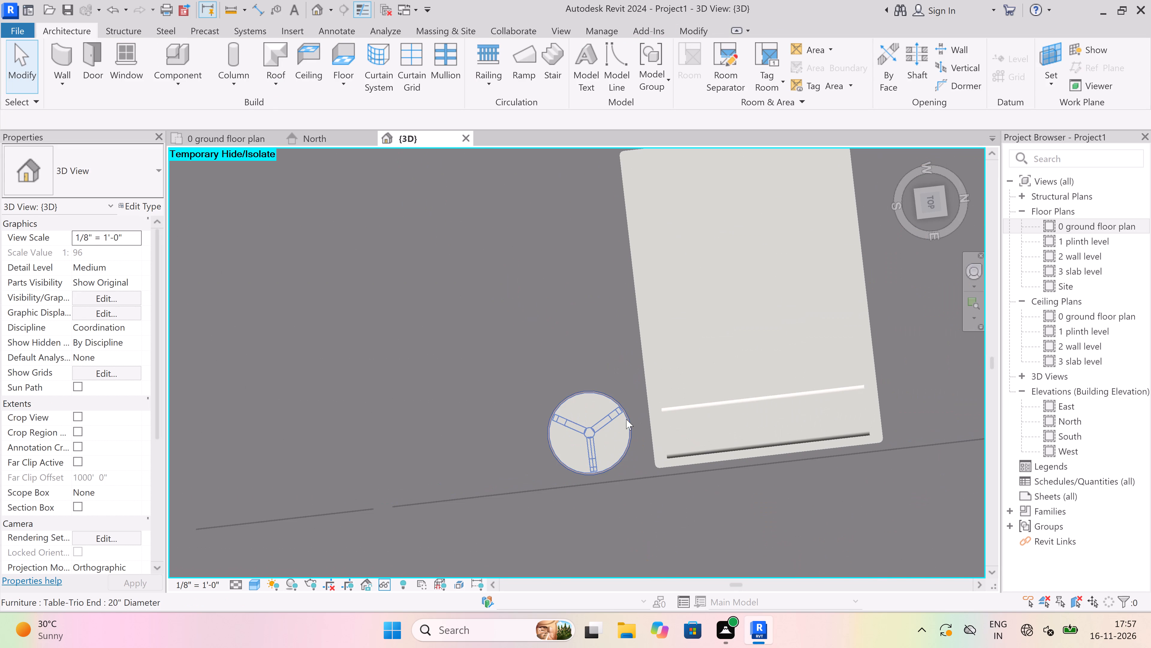
left_click(626, 418)
left_click(144, 235)
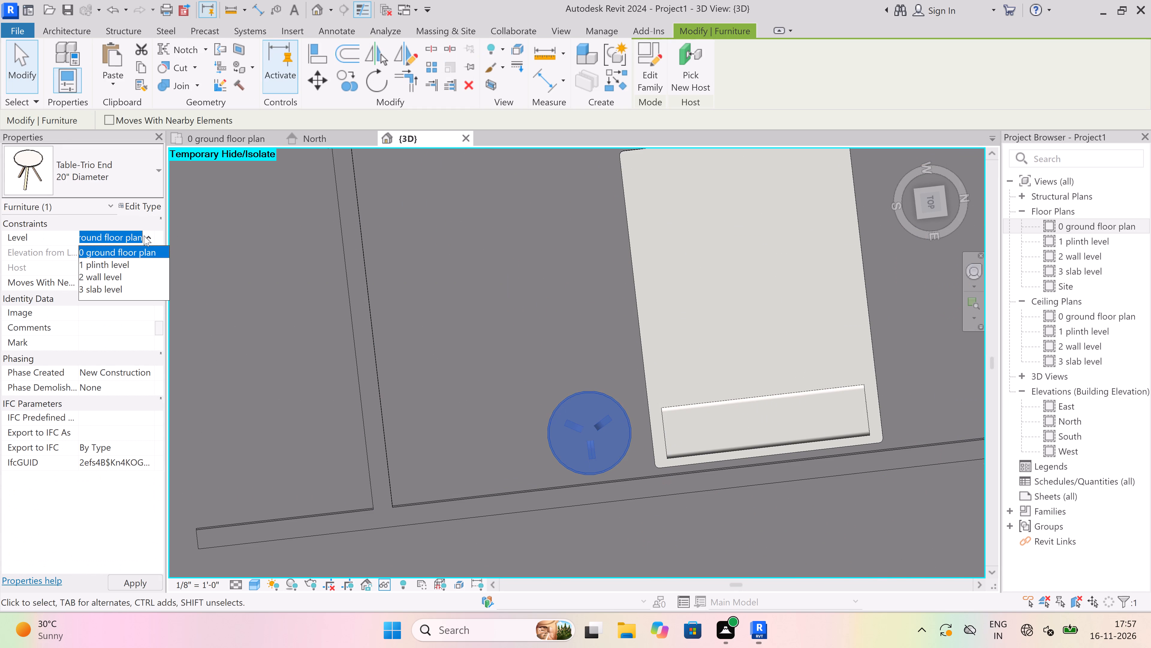
left_click(138, 264)
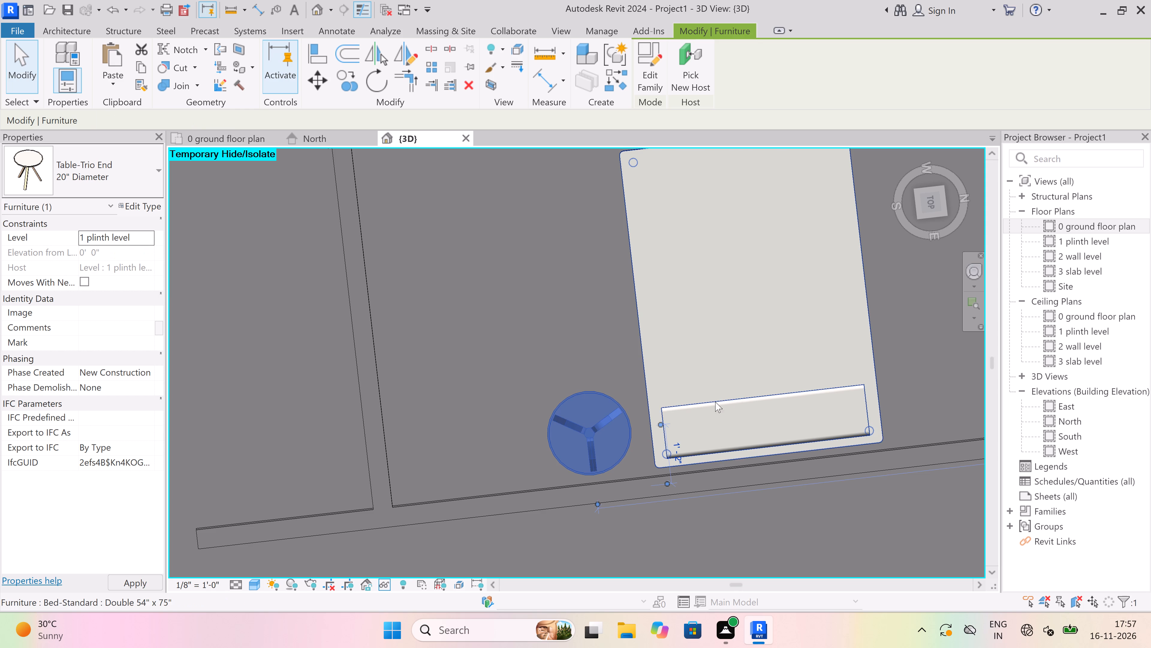
key("Escape")
Orbit around the isolated building to examine how the bedside tables sit in the bedrooms.
scroll(640, 411, "down", 12)
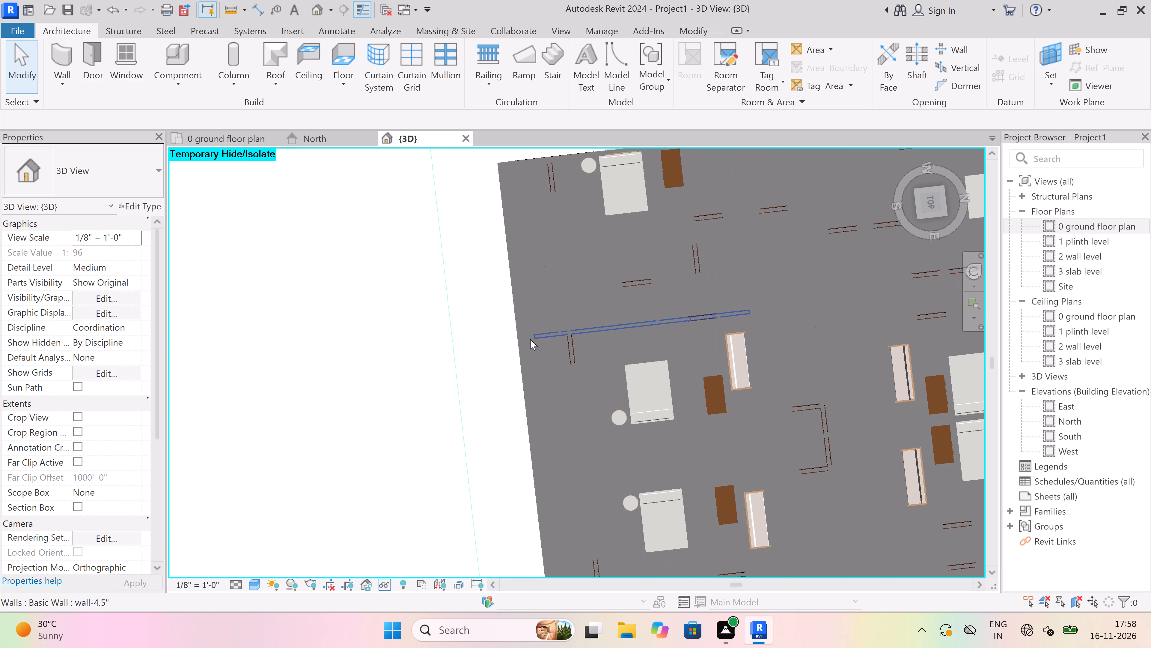
middle_click_drag(472, 340, 599, 443, "shift")
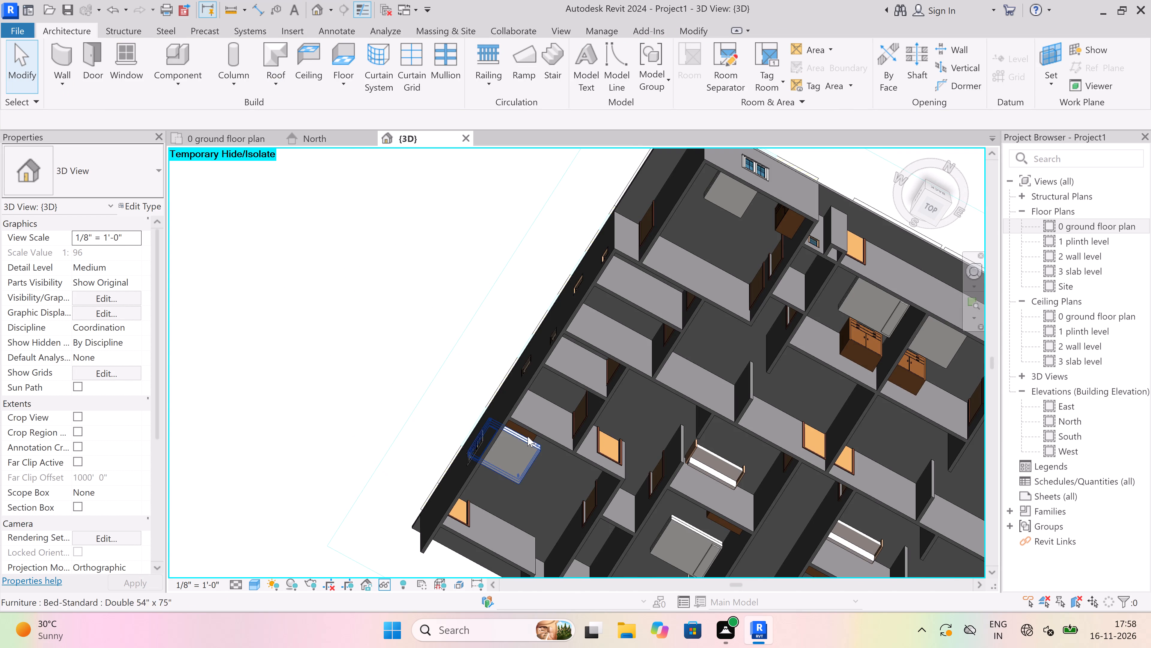
scroll(528, 424, "down", 9)
middle_click_drag(591, 364, 470, 505, "shift")
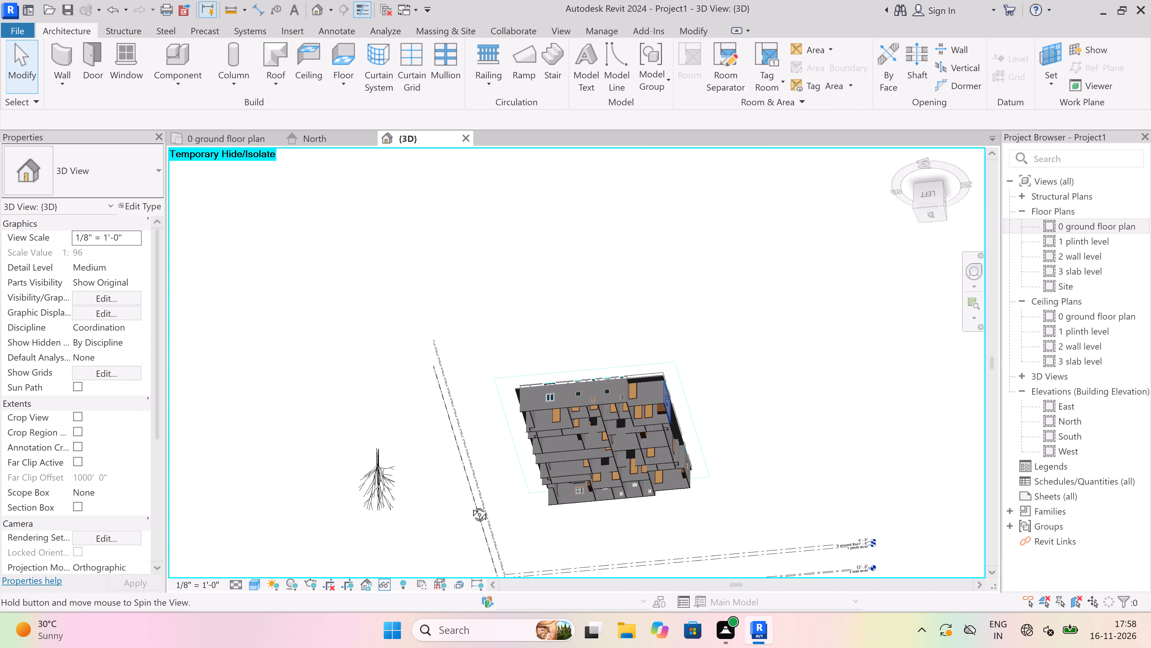
middle_click_drag(470, 505, 470, 511, "shift")
middle_click_drag(765, 297, 563, 477, "shift")
scroll(563, 483, "down", 1, "shift")
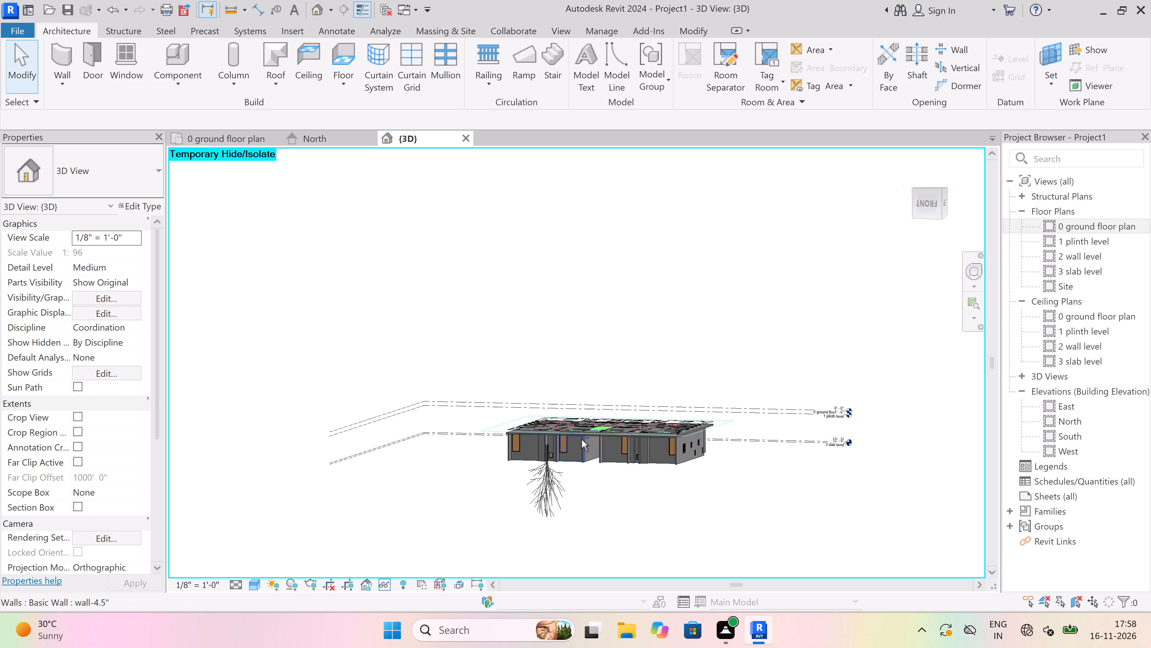
middle_click_drag(584, 454, 430, 306, "shift")
middle_click_drag(685, 470, 761, 472, "shift")
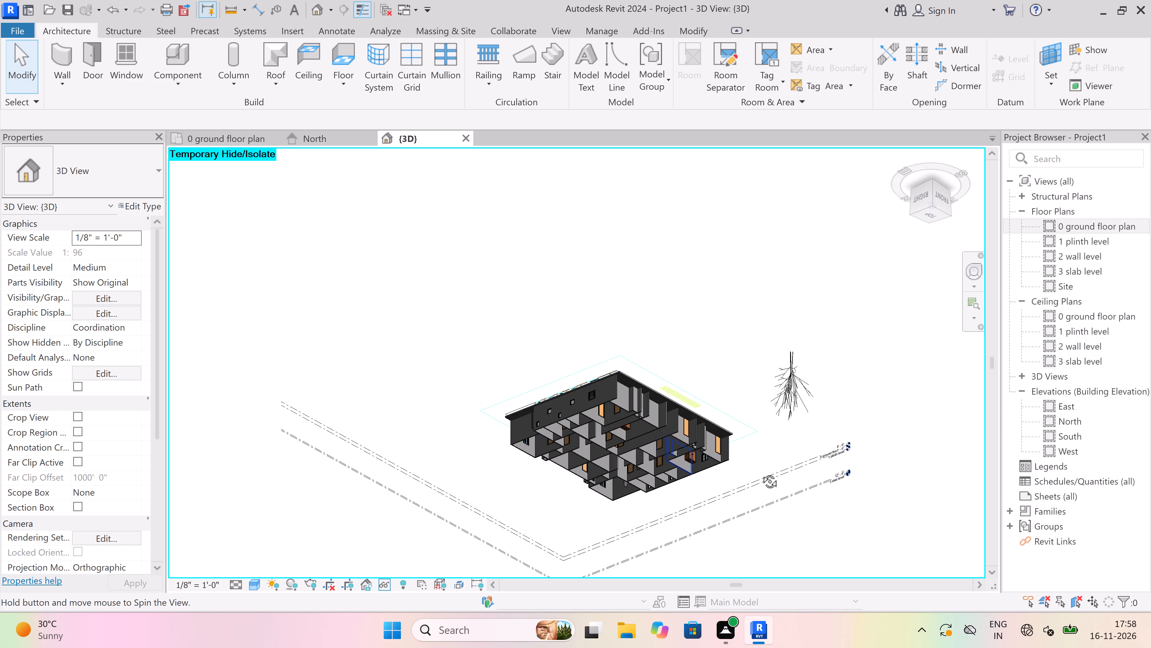
middle_click_drag(761, 472, 623, 297, "shift")
middle_click_drag(620, 472, 634, 374)
middle_click_drag(691, 457, 681, 327, "shift")
middle_click_drag(514, 431, 667, 303, "shift")
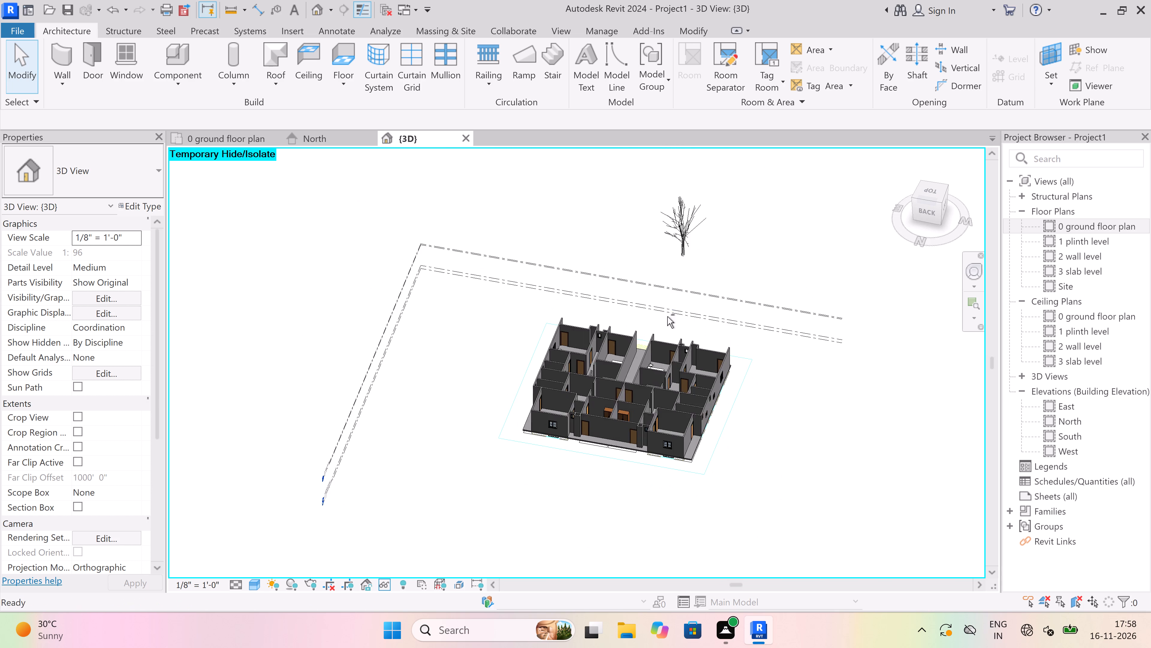
scroll(644, 409, "up", 4)
scroll(593, 336, "up", 2)
middle_click_drag(584, 338, 531, 449, "shift")
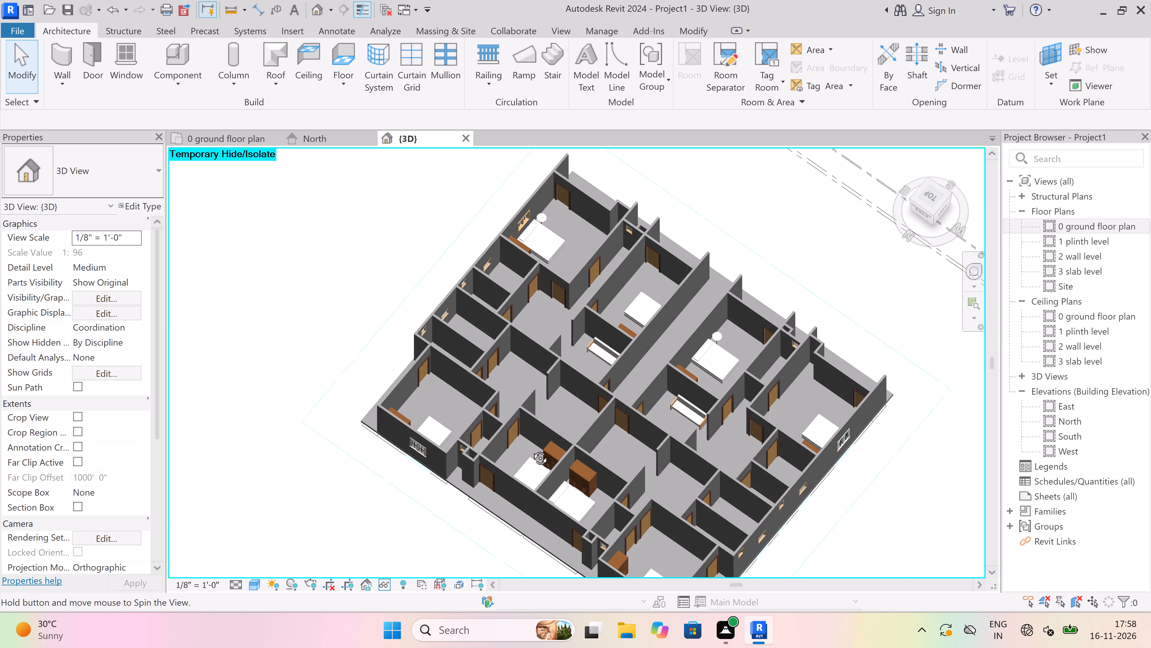
middle_click_drag(531, 449, 512, 430, "shift")
middle_click_drag(546, 361, 474, 419, "shift")
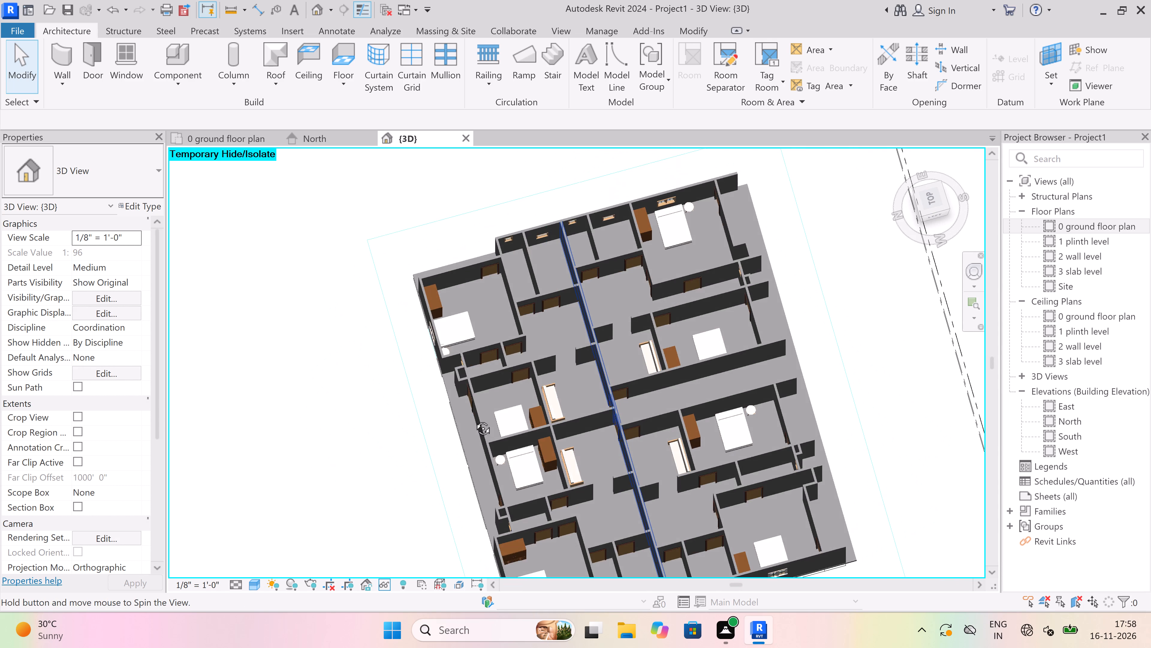
middle_click_drag(474, 419, 472, 414, "shift")
Check the assigned level of the Trio End tables in the northeast corner, north-side middle and southeast corner bedrooms.
scroll(445, 331, "up", 7)
scroll(465, 350, "up", 5, "shift")
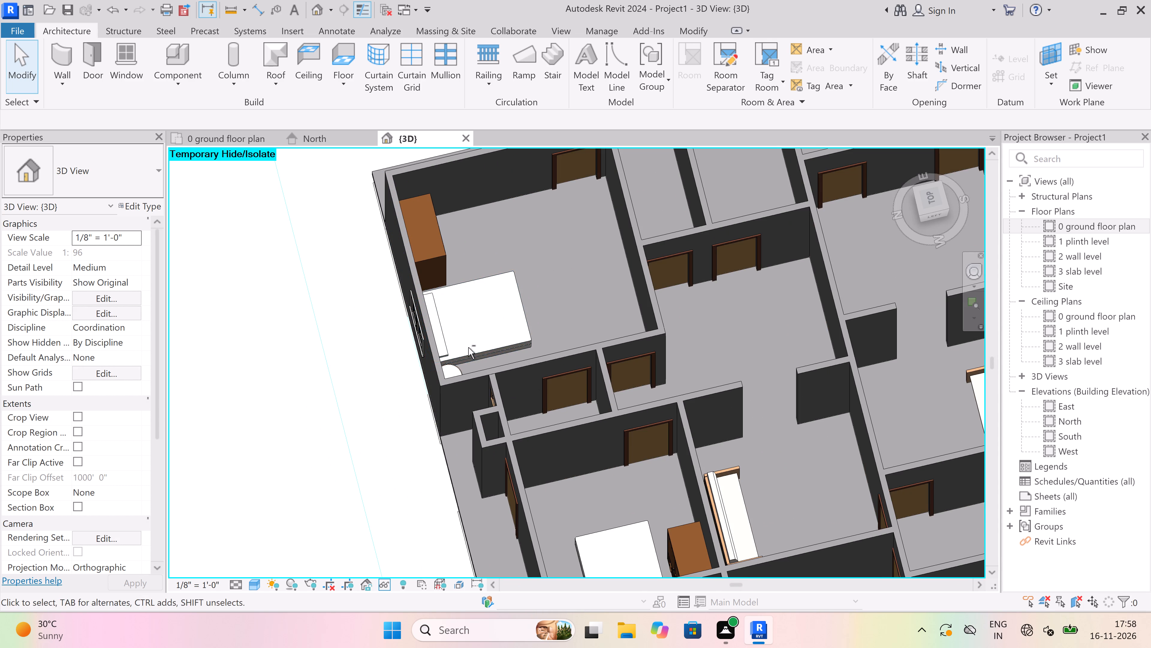
scroll(468, 347, "up", 1, "shift")
middle_click_drag(468, 347, 447, 374, "shift")
scroll(452, 370, "down", 1, "shift")
scroll(484, 318, "up", 7)
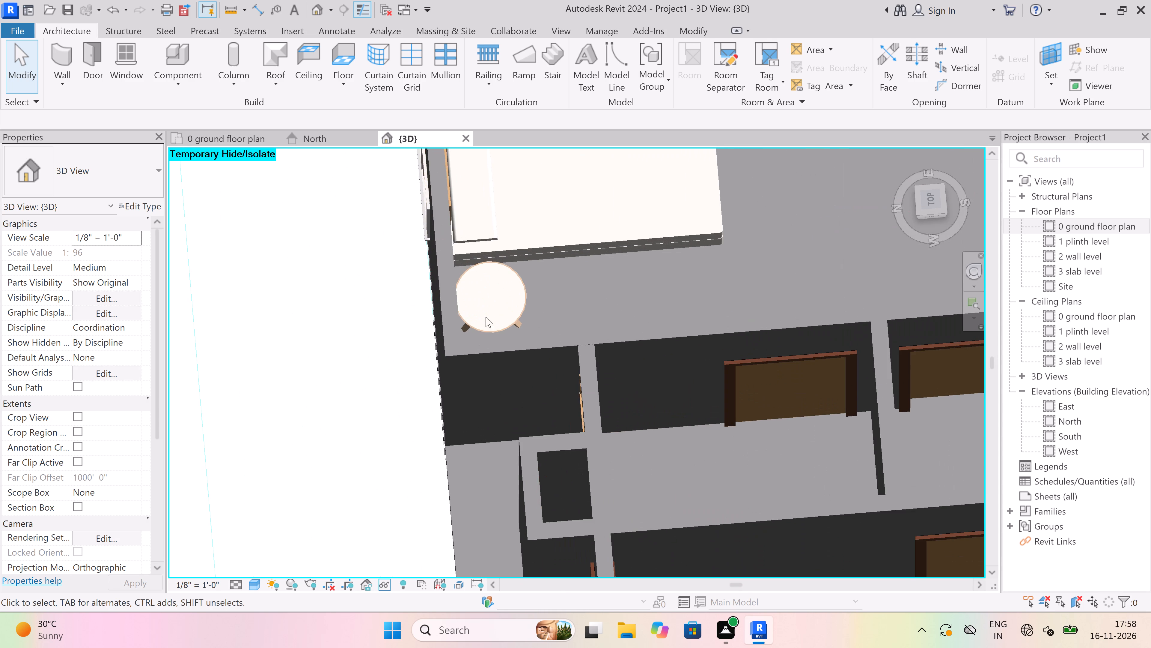
left_click(490, 330)
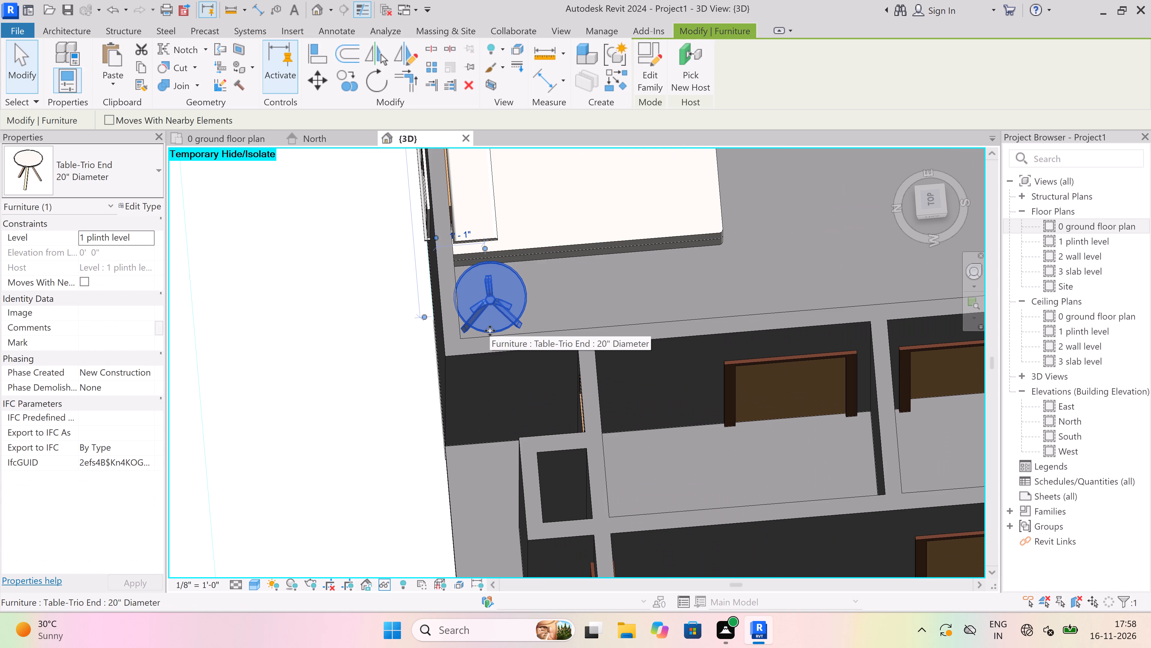
key("Escape")
scroll(489, 331, "down", 7)
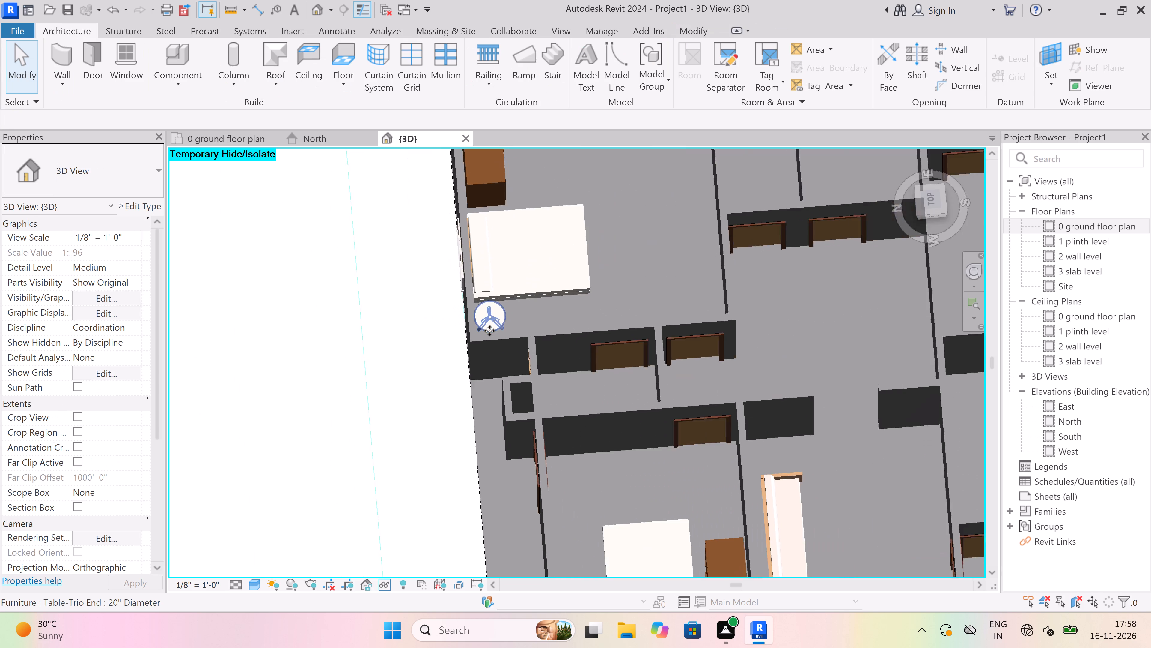
scroll(489, 331, "down", 5)
scroll(534, 482, "up", 5)
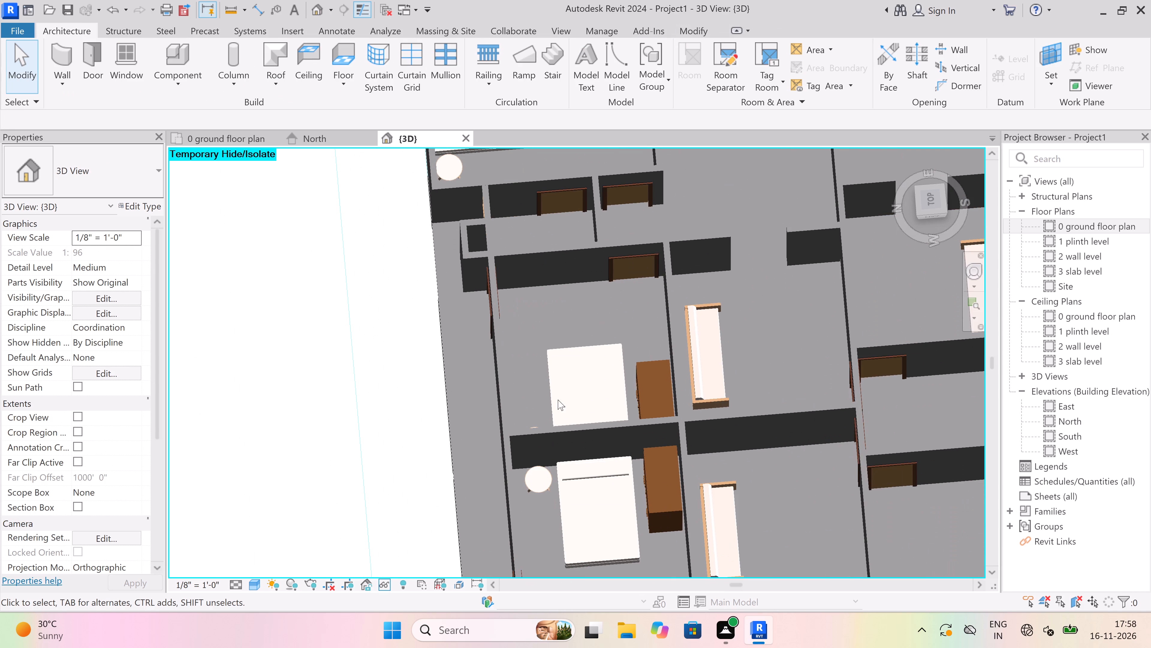
middle_click_drag(556, 371, 531, 422, "shift")
scroll(530, 419, "up", 2)
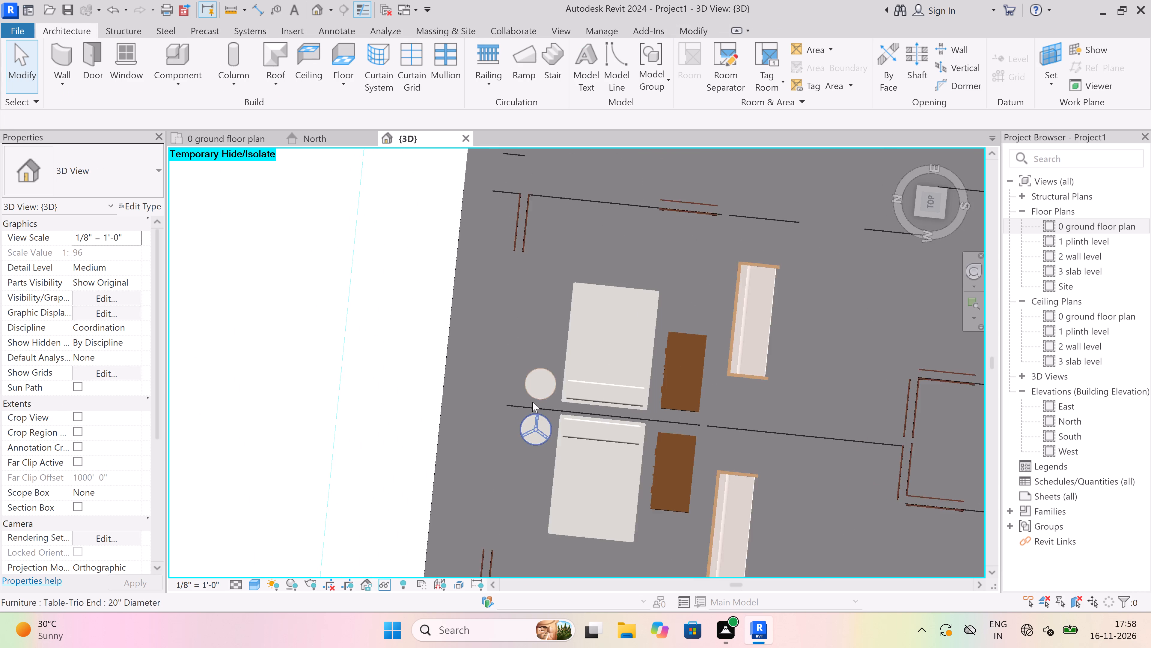
scroll(532, 402, "up", 3)
left_click(565, 388)
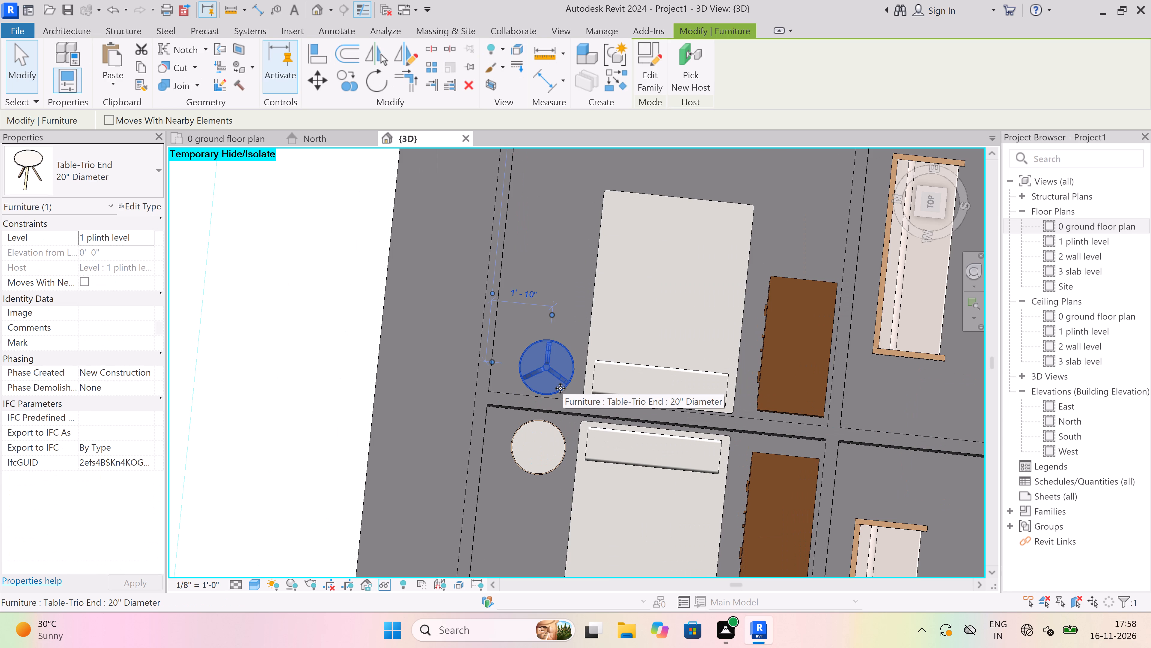
key("Escape")
scroll(560, 388, "down", 13)
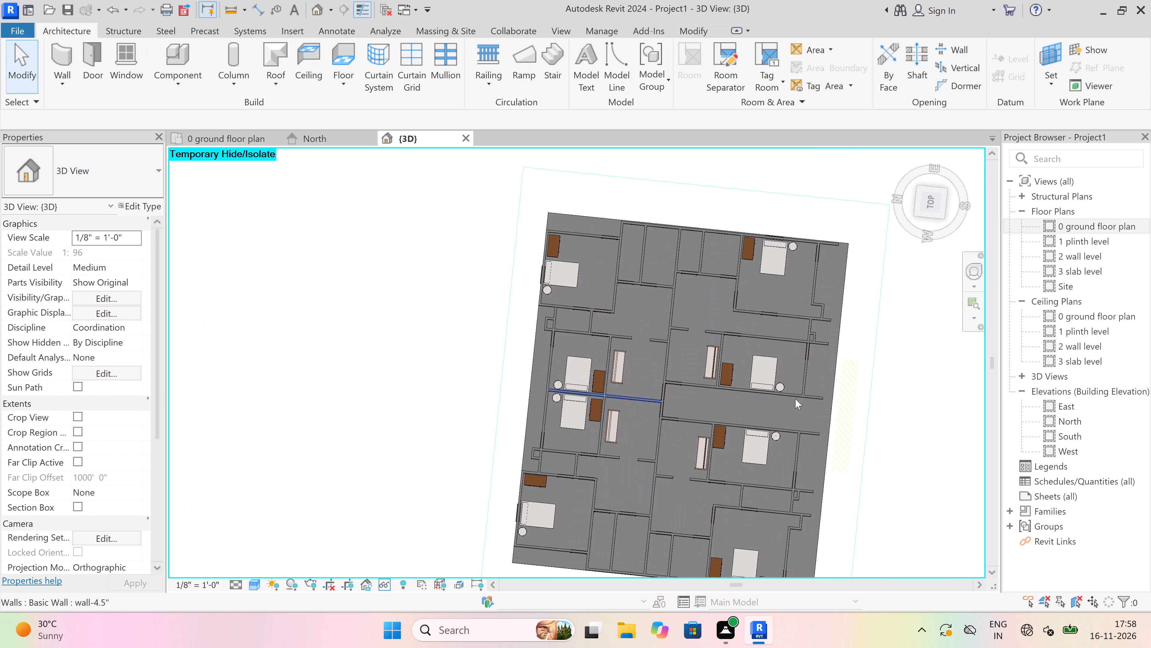
left_click(792, 246)
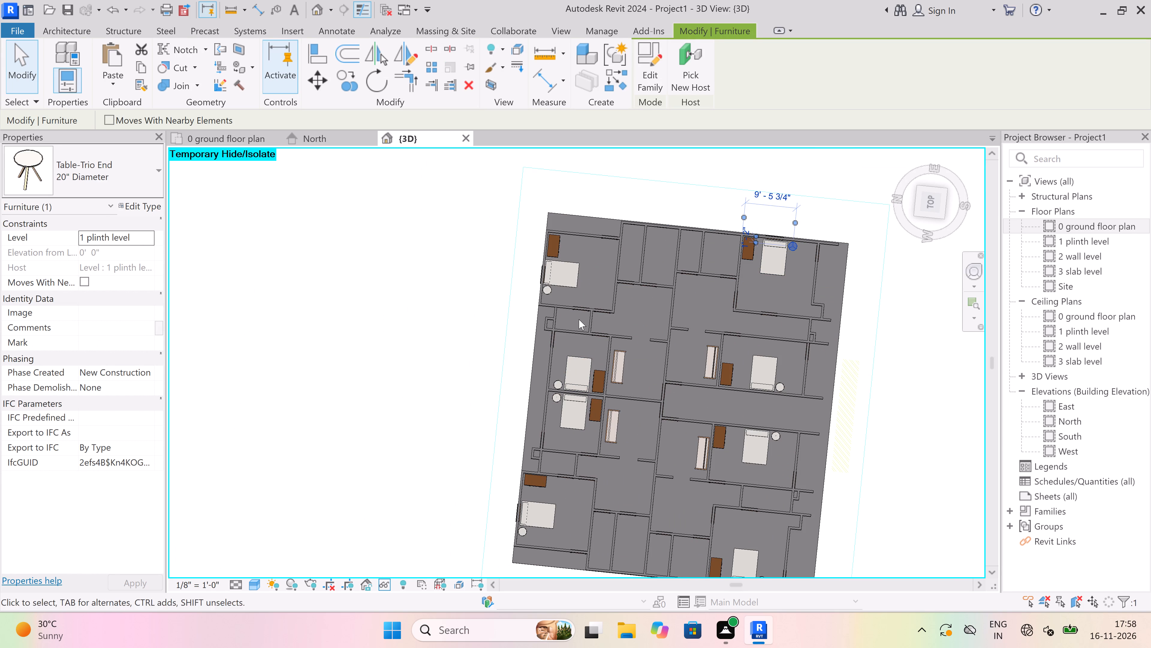
key("Escape")
Set the Trio End table beside the bed in the southwest corner bedroom to 1 plinth level.
scroll(585, 308, "down", 4)
scroll(669, 442, "up", 4)
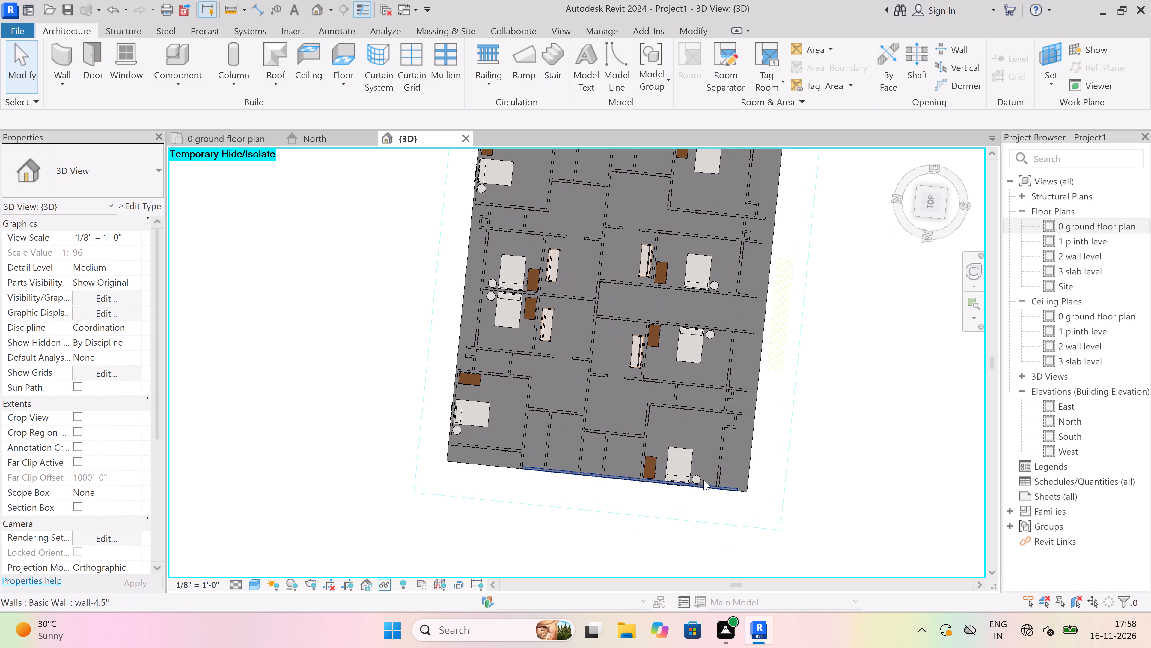
left_click(698, 478)
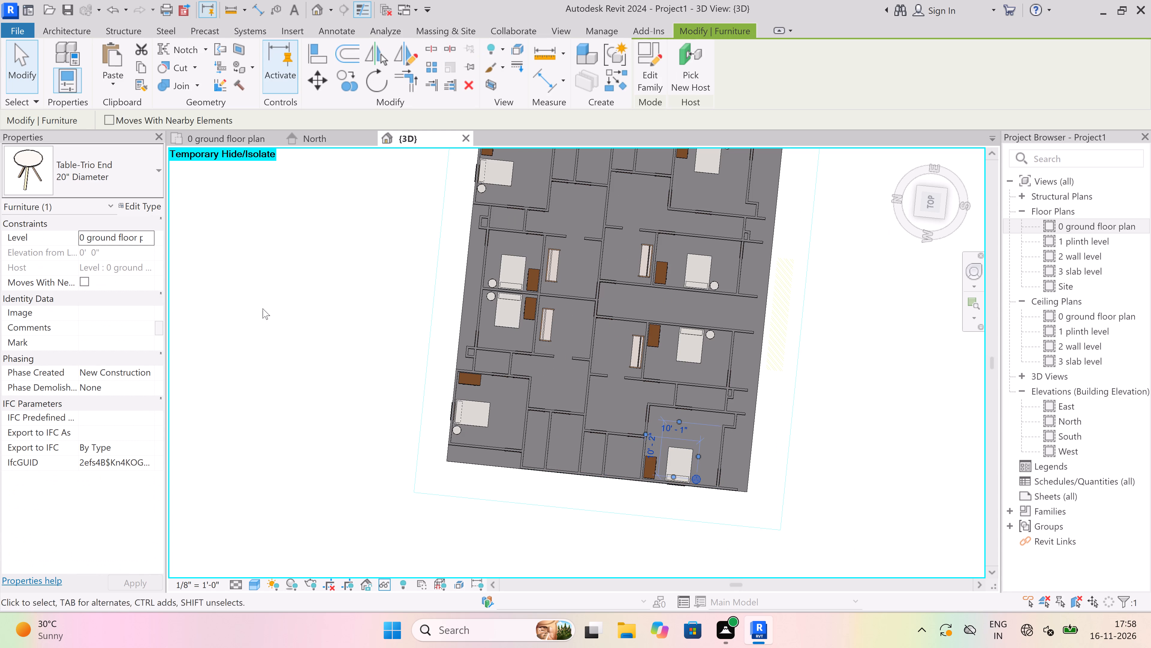
left_click(146, 237)
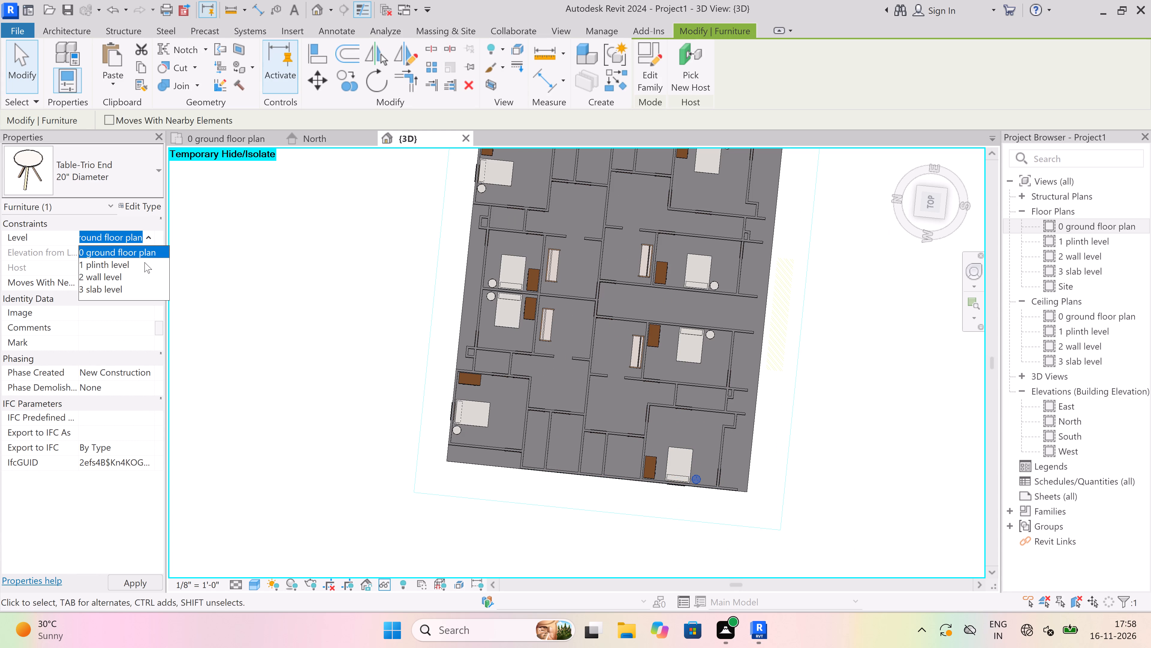
left_click(144, 263)
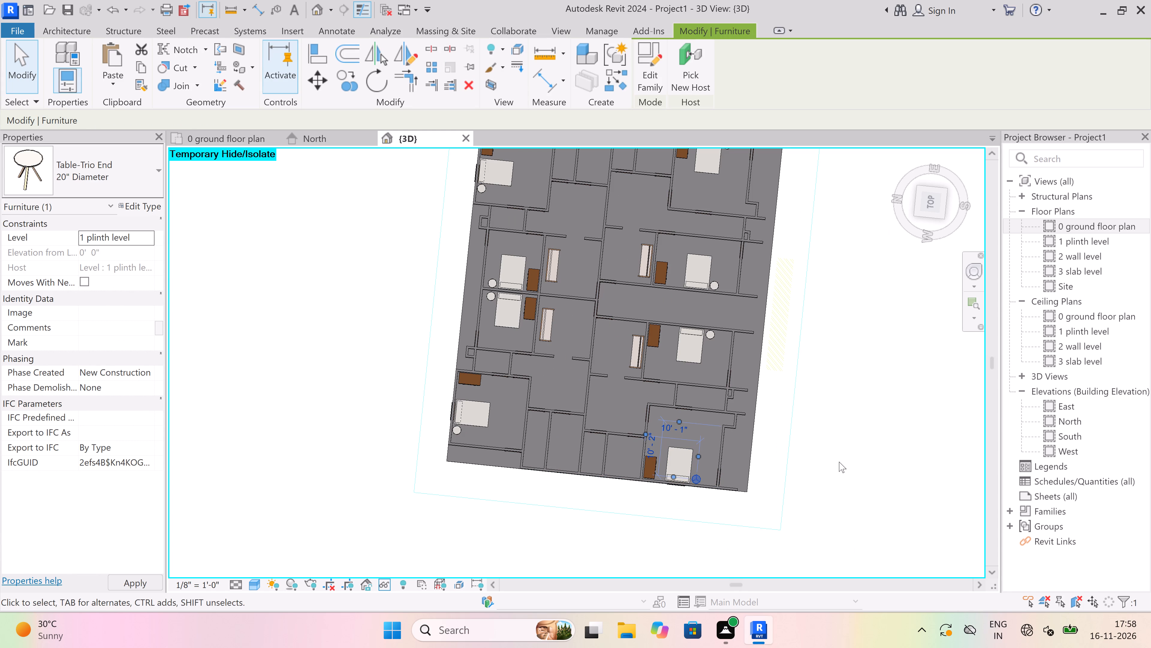
key("Escape")
scroll(738, 461, "down", 3)
scroll(713, 375, "up", 2)
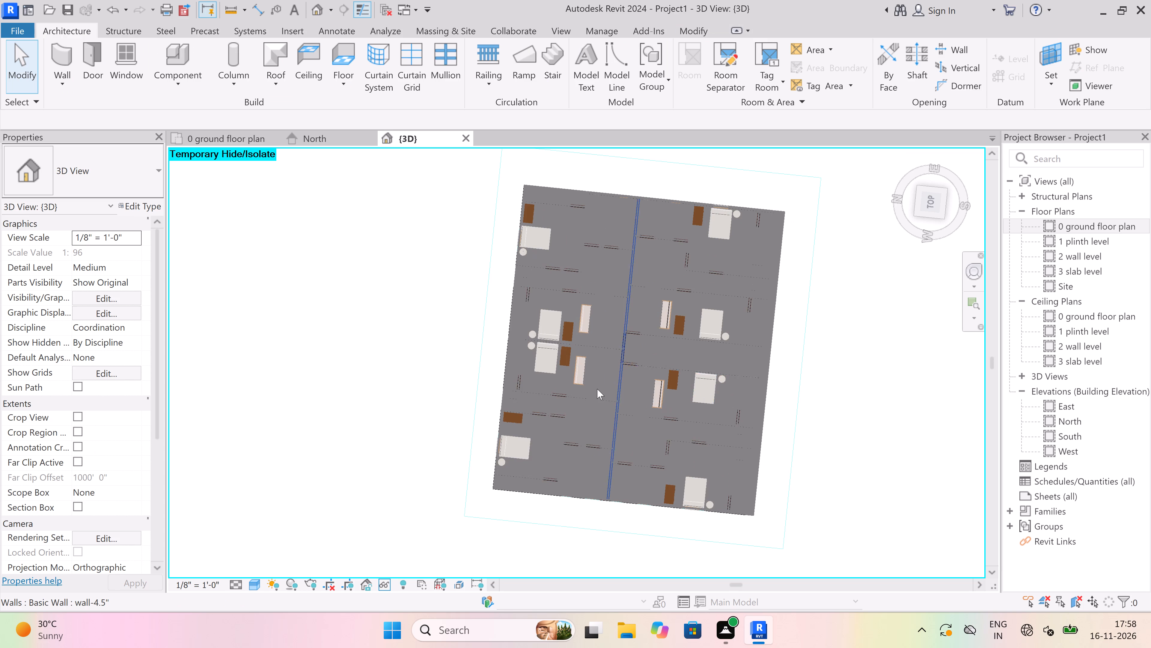
Examine up close in 3D how the beds, wardrobes and bedside tables sit in the south-side middle bedrooms.
middle_click_drag(517, 412, 670, 340)
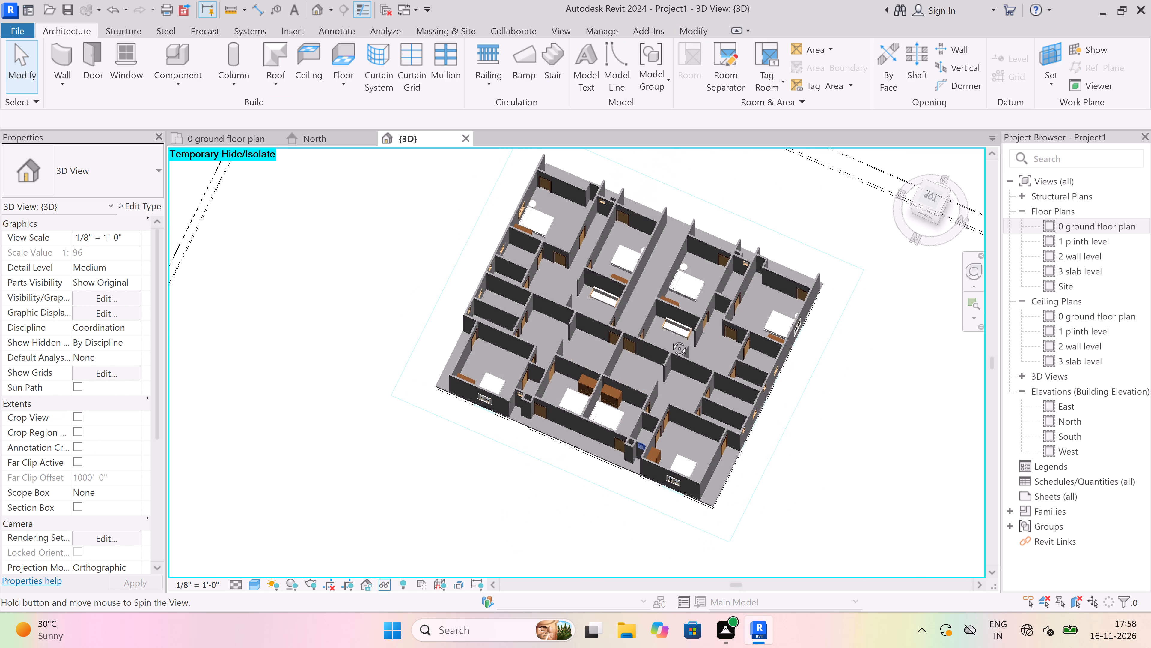
middle_click_drag(670, 340, 508, 262)
middle_click_drag(627, 390, 596, 377, "shift")
middle_click_drag(783, 334, 660, 387, "shift")
scroll(655, 469, "up", 7)
scroll(621, 401, "up", 4)
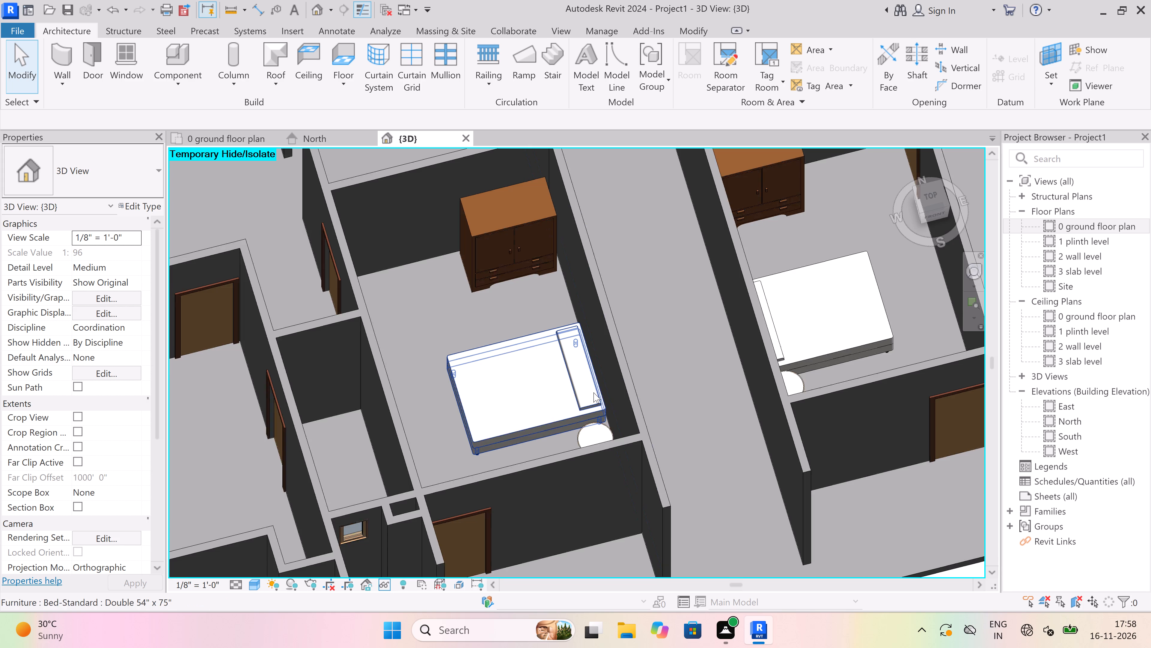
scroll(593, 392, "down", 4)
scroll(548, 321, "up", 7)
scroll(553, 299, "down", 5)
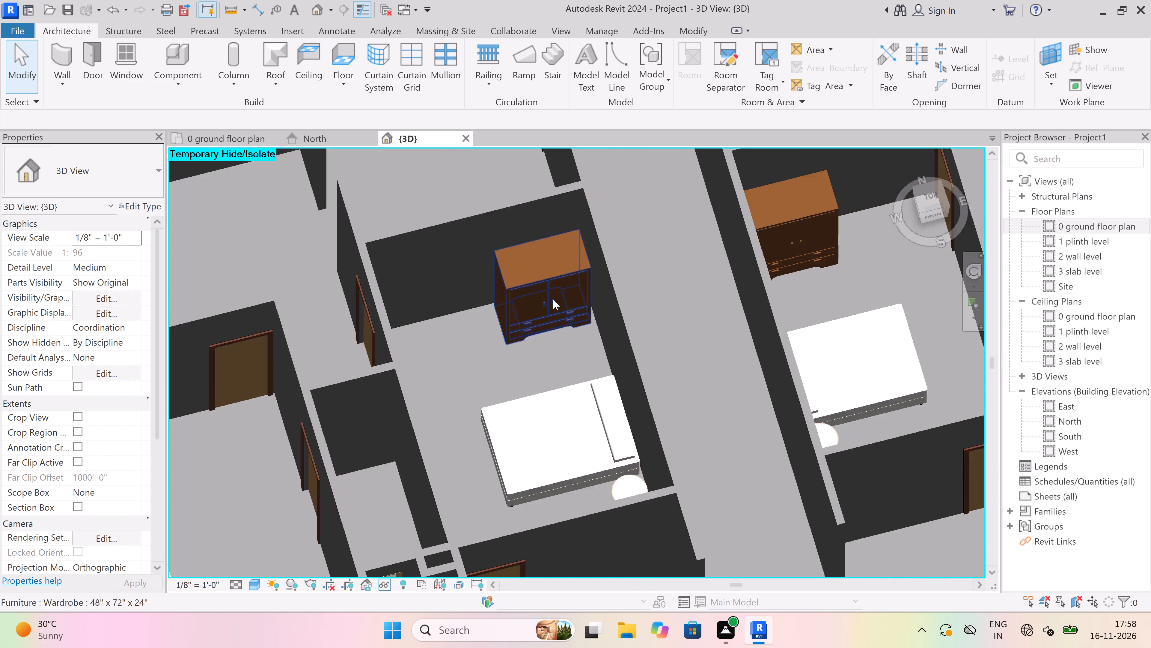
scroll(567, 413, "up", 2)
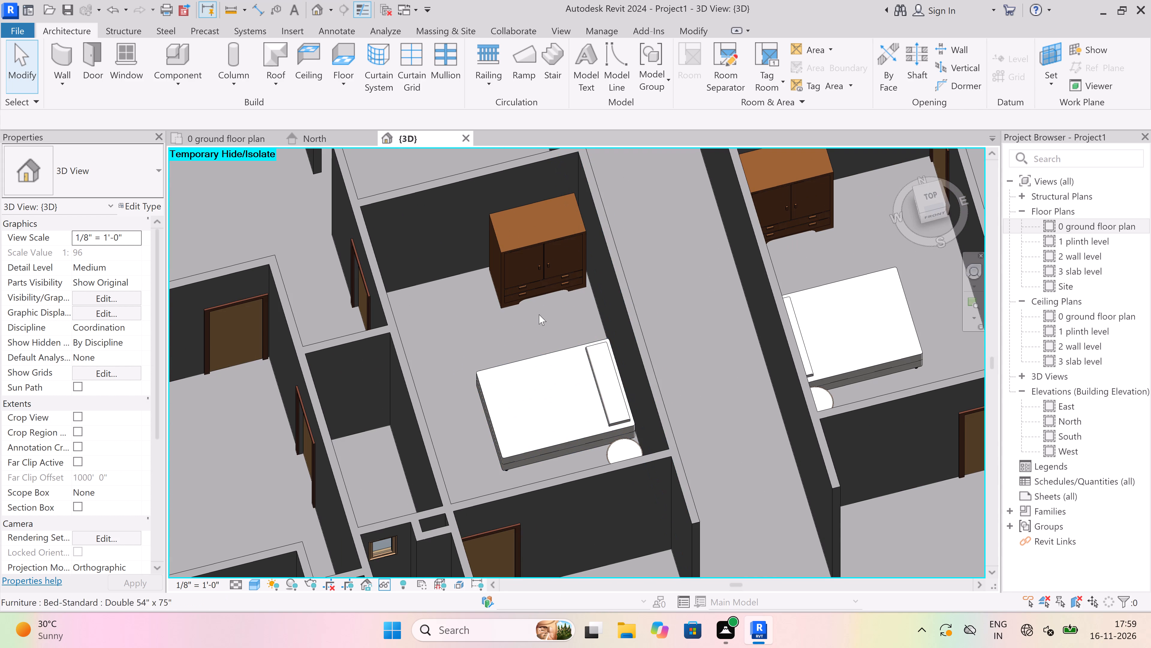
scroll(535, 309, "down", 4)
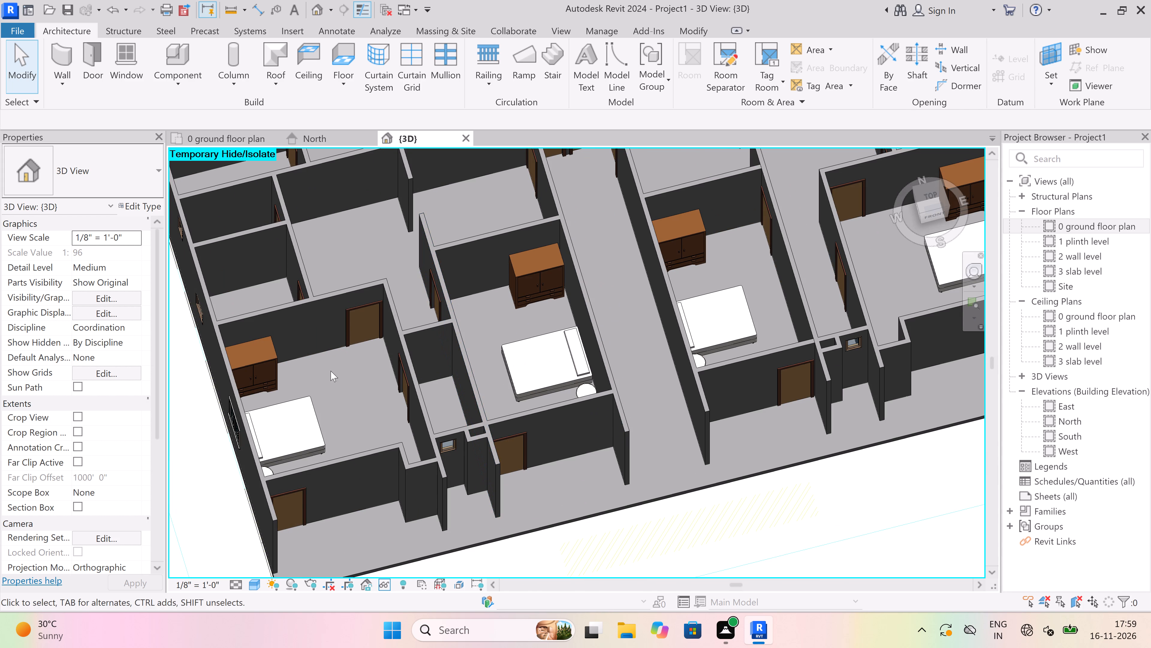
Examine the furniture layout across the whole isolated building in 3D, ending with a view from the south.
scroll(425, 401, "down", 3)
scroll(462, 418, "down", 4)
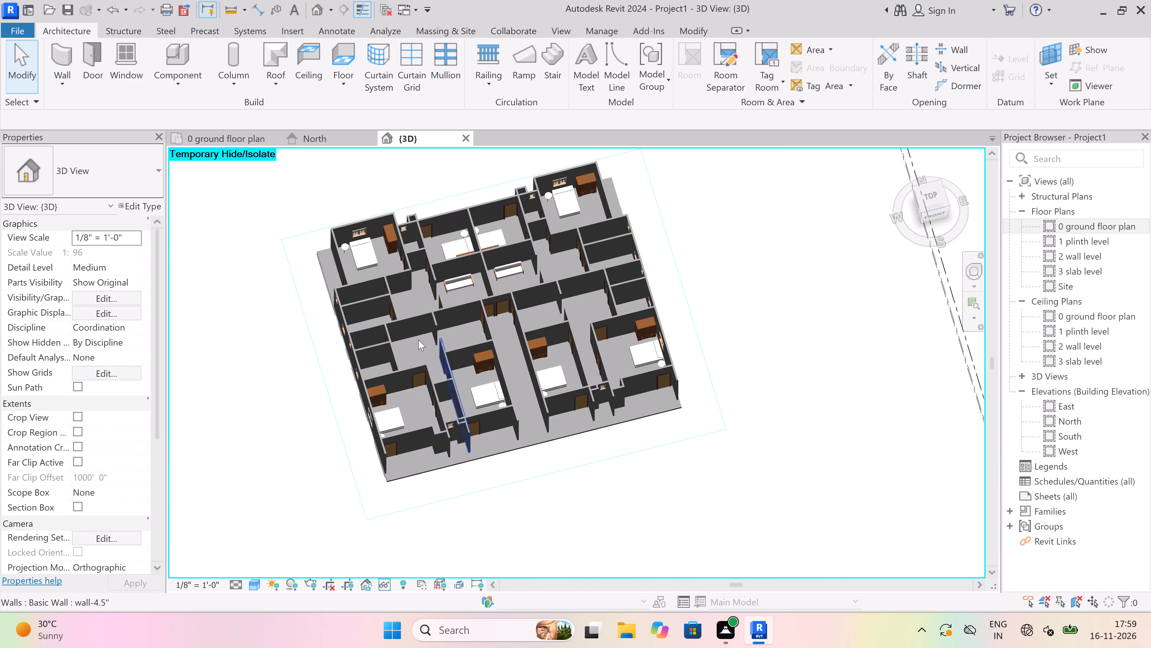
scroll(412, 308, "up", 2)
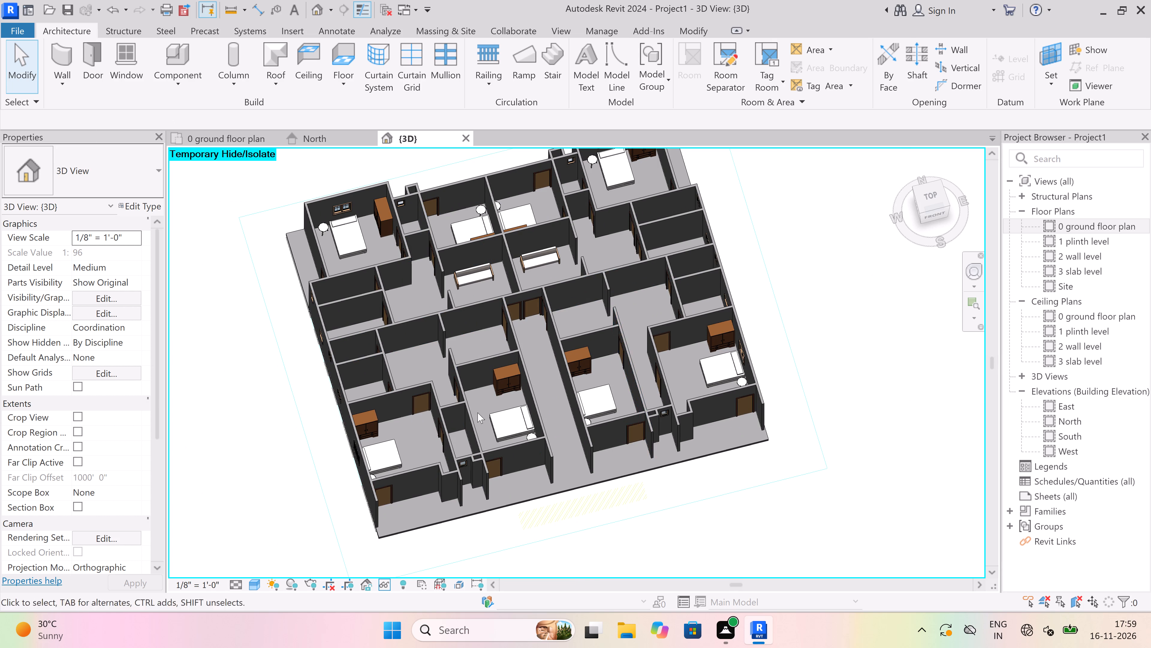
scroll(478, 406, "down", 5)
scroll(688, 457, "down", 4)
left_click_drag(649, 536, 572, 543)
key("Delete")
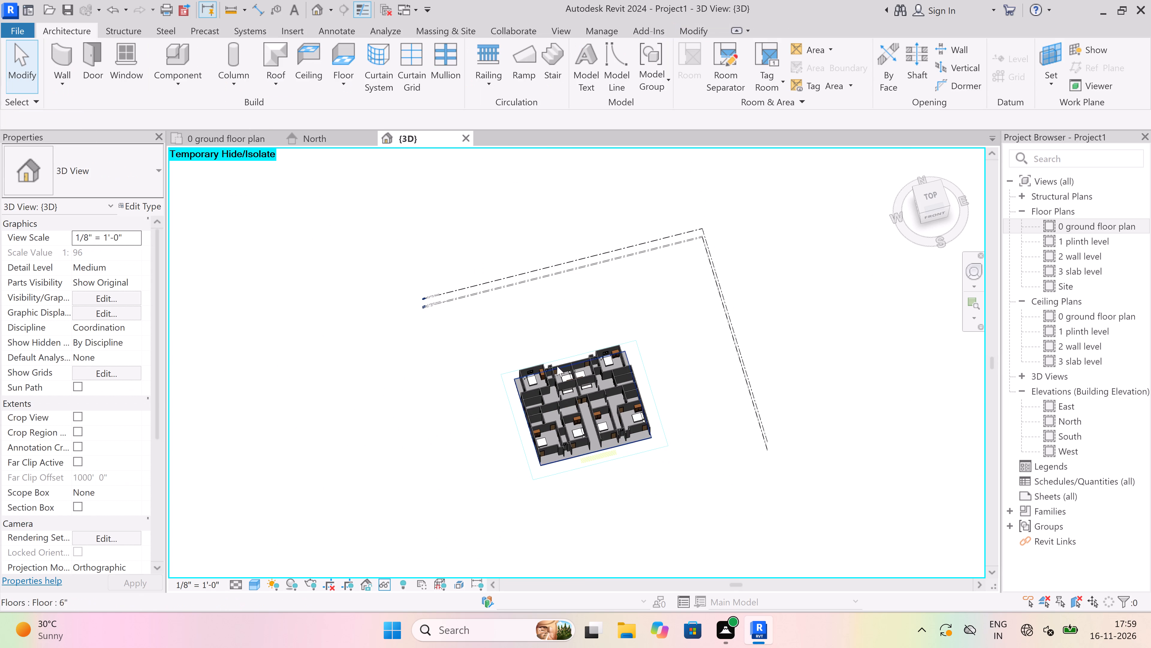
scroll(555, 360, "up", 3)
scroll(607, 466, "up", 7)
scroll(610, 457, "down", 4)
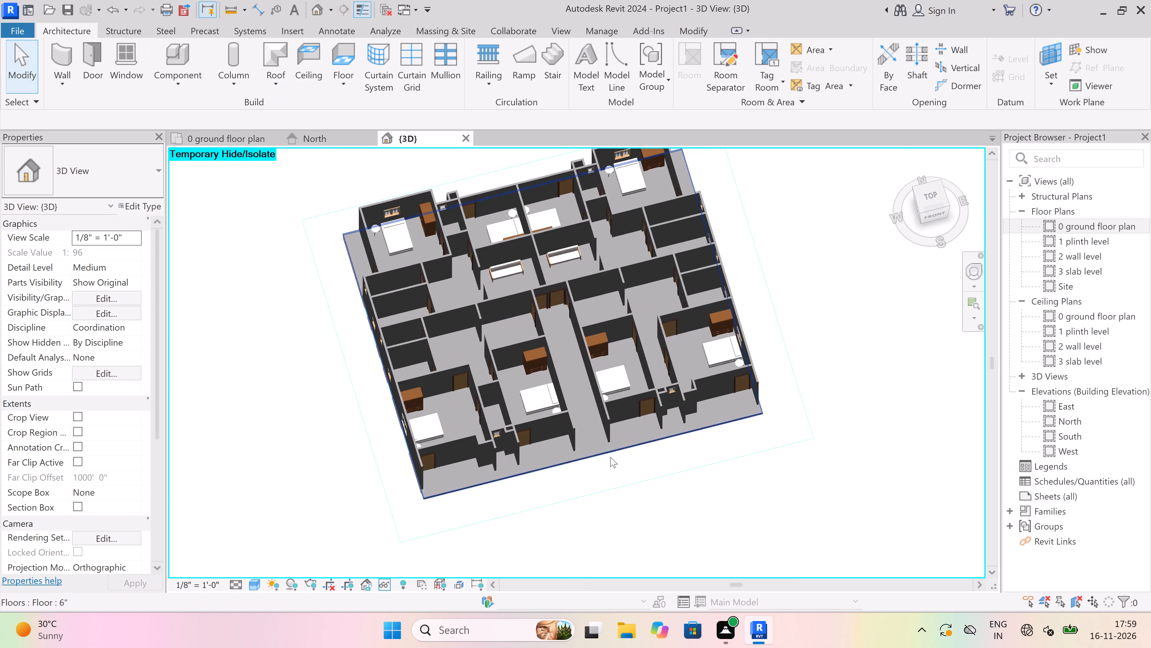
scroll(593, 408, "up", 4)
middle_click_drag(581, 397, 486, 434, "shift")
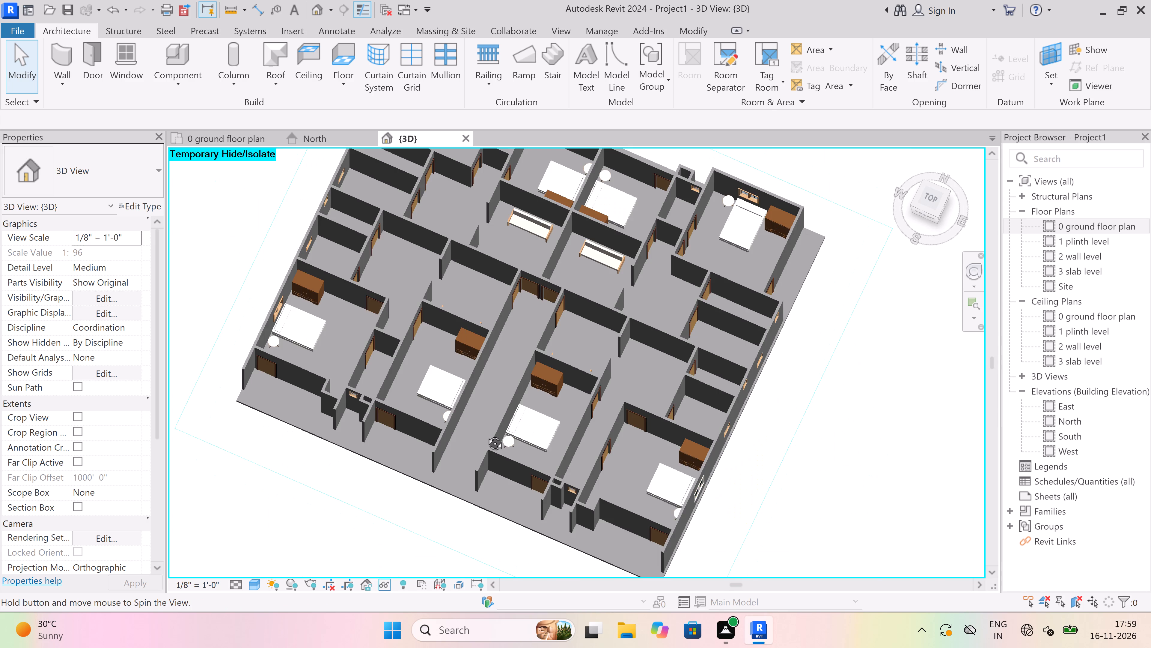
middle_click_drag(486, 434, 486, 434, "shift")
middle_click_drag(467, 415, 528, 383, "shift")
scroll(529, 383, "up", 7)
scroll(530, 382, "down", 4)
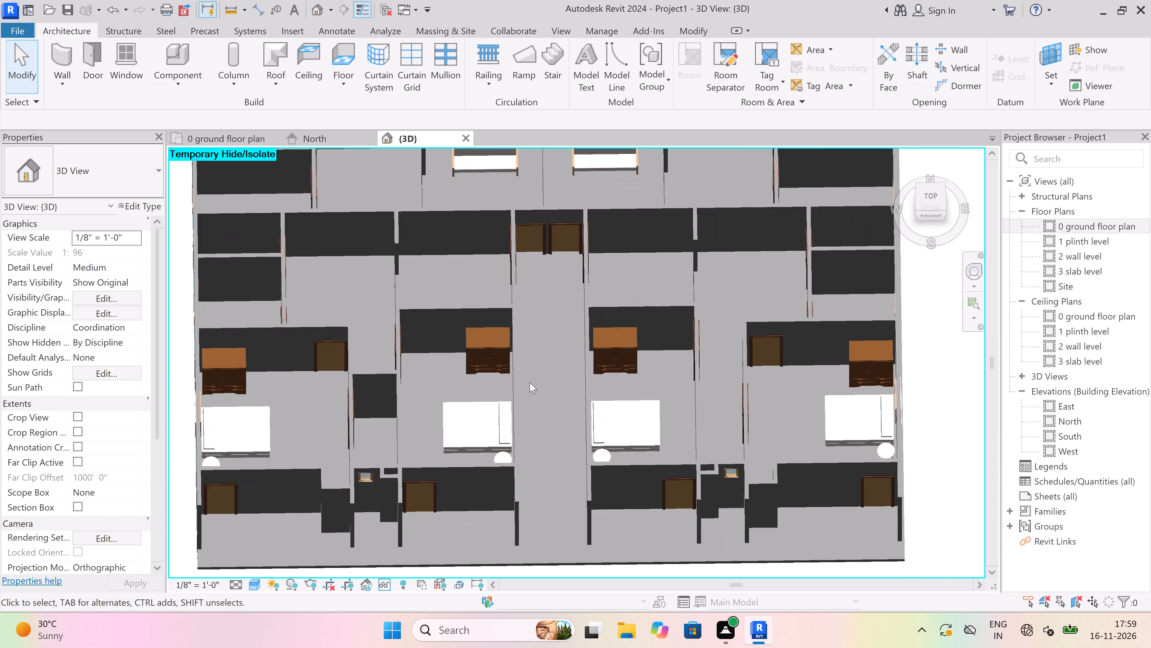
scroll(530, 382, "down", 3)
scroll(530, 382, "up", 2)
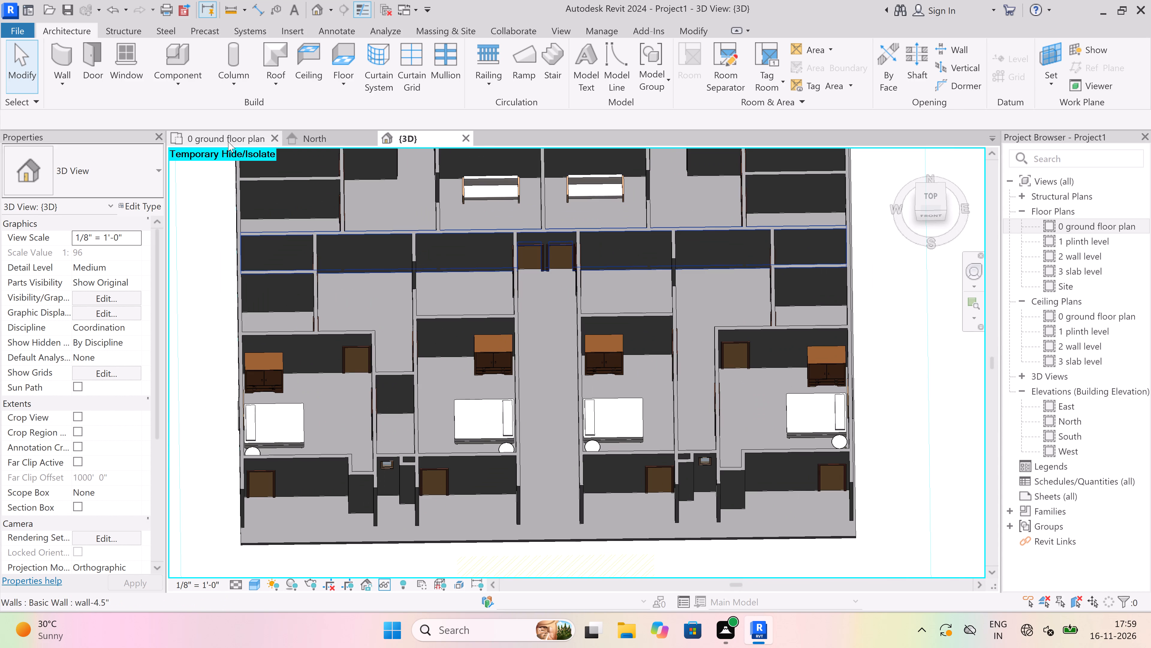
Set the visual style of the 0 ground floor plan view to Shaded.
double_click(228, 141)
scroll(513, 283, "down", 3)
scroll(611, 390, "up", 4)
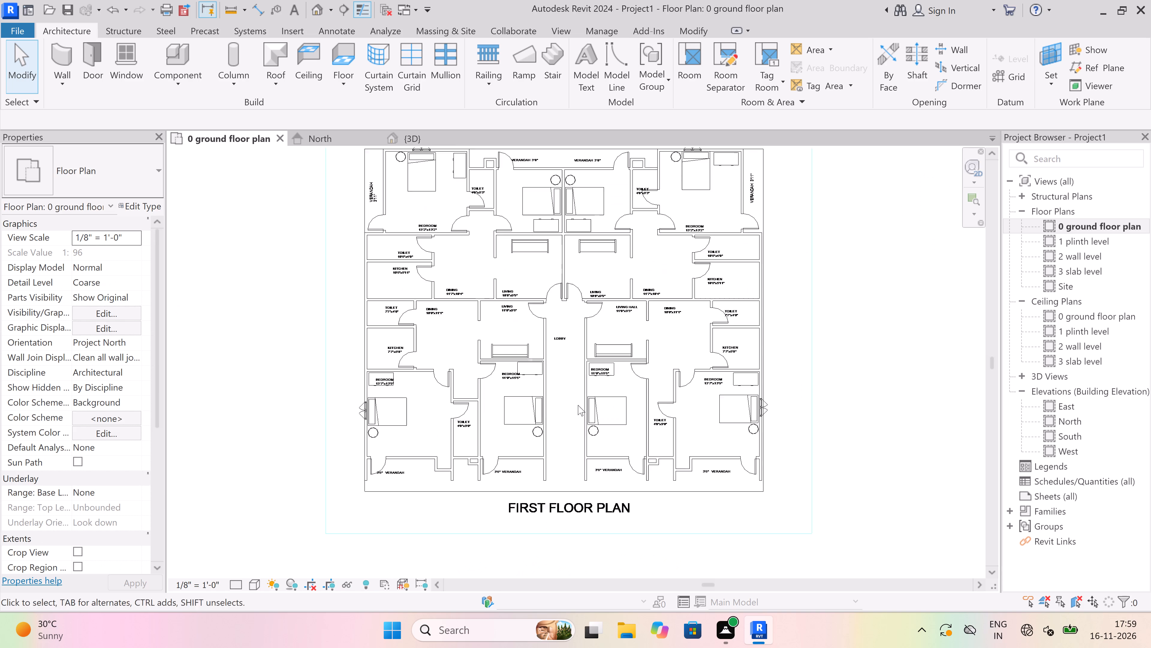
scroll(578, 405, "up", 6)
scroll(572, 385, "down", 2)
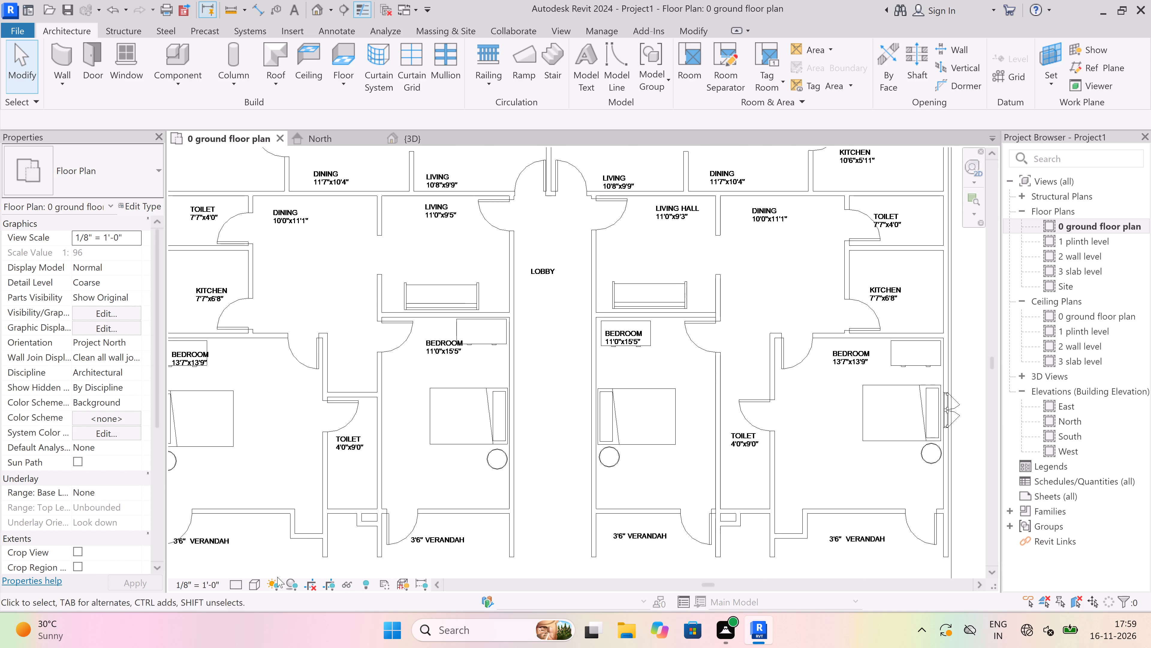
left_click(249, 584)
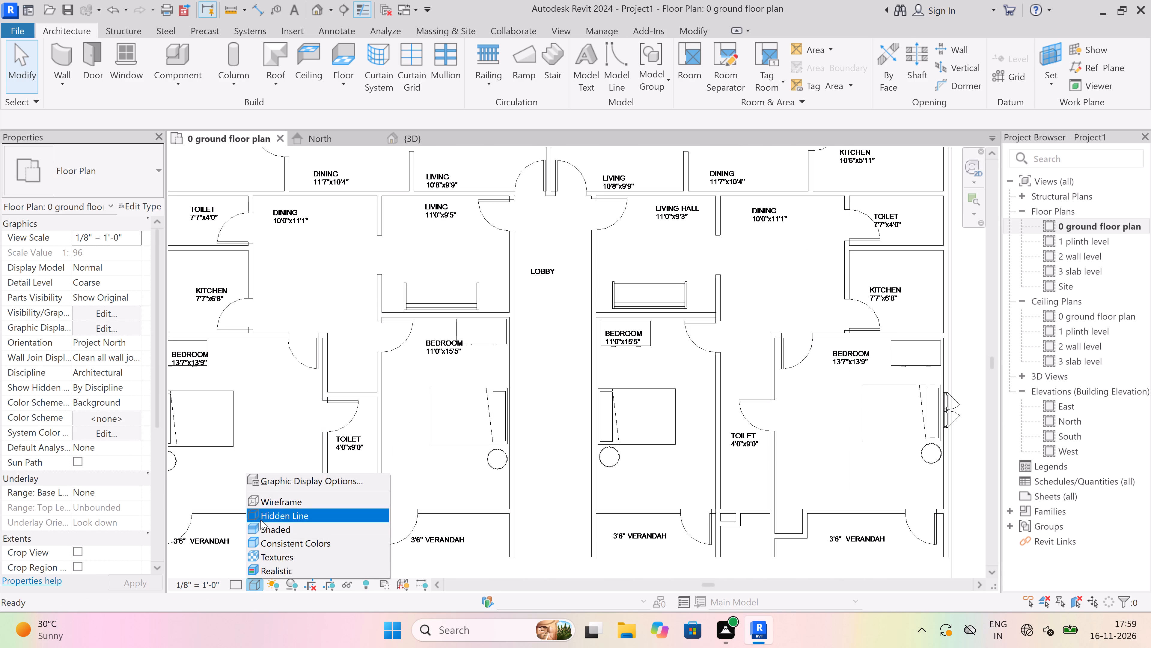
left_click(268, 529)
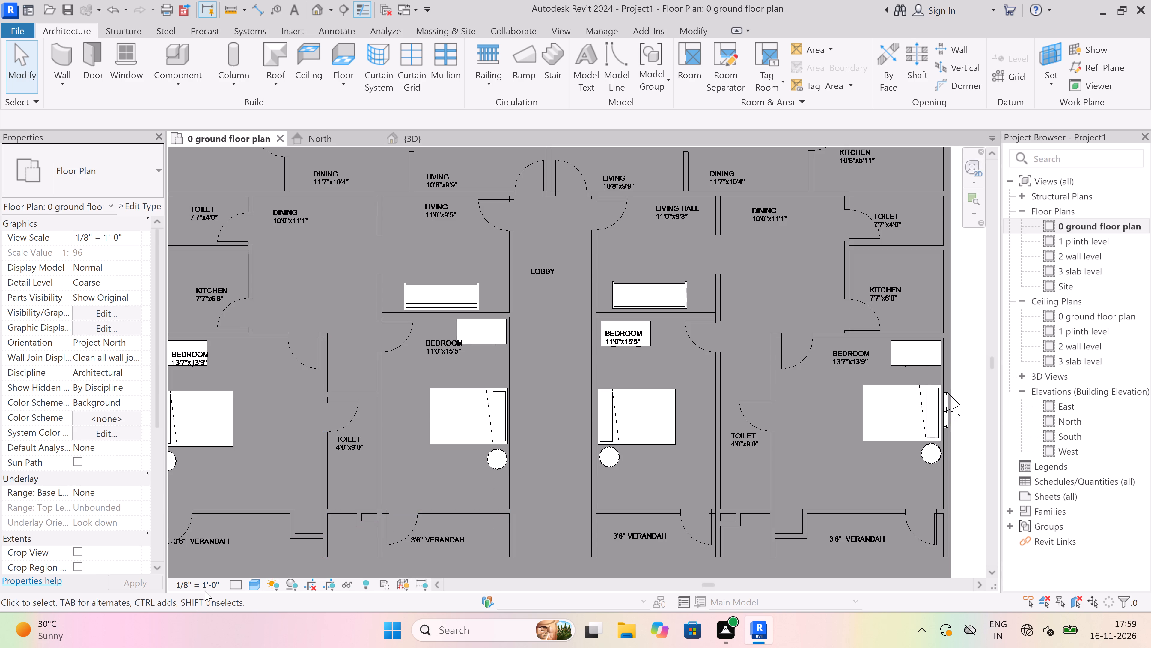
left_click(252, 581)
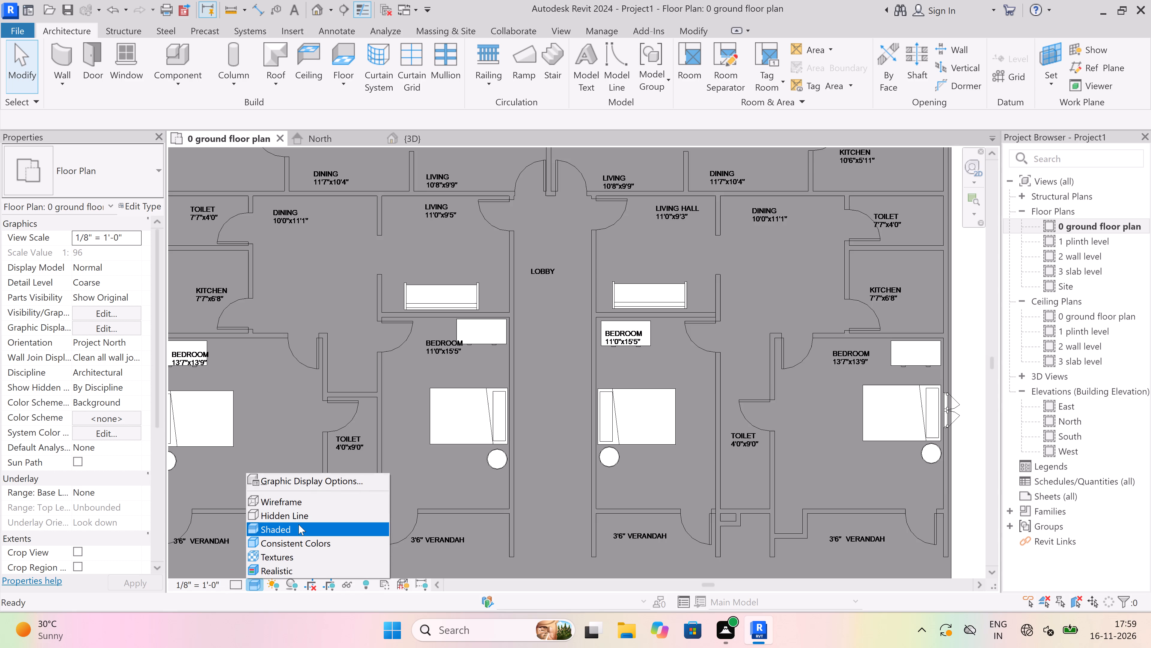
key("Escape")
key("Escape")
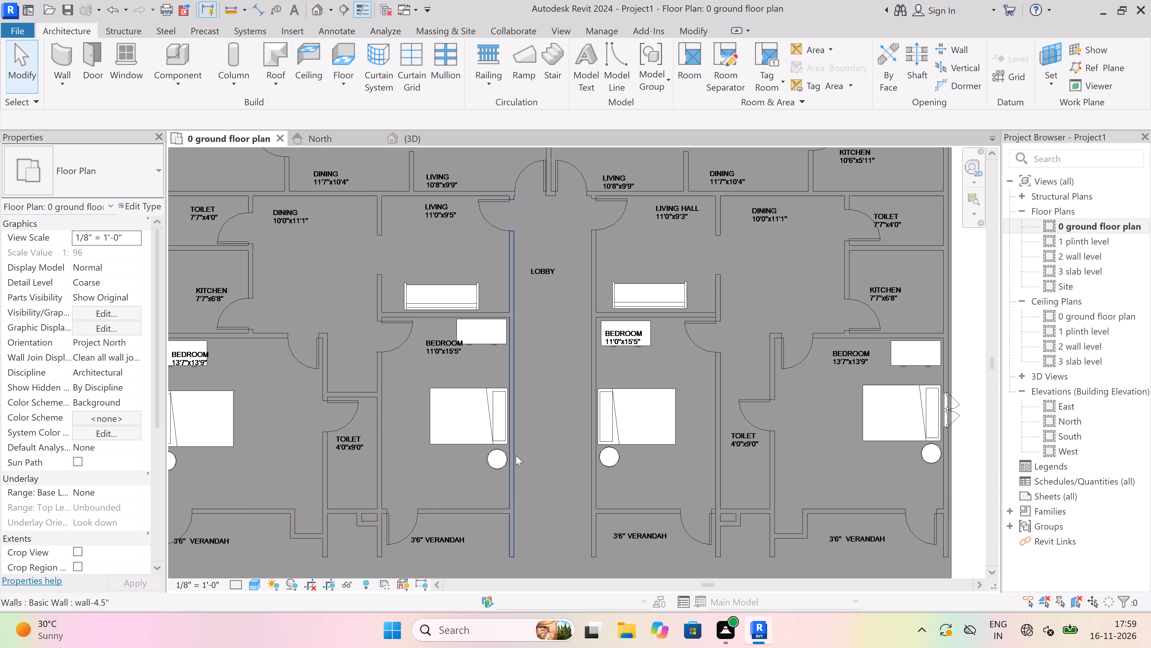
scroll(450, 467, "down", 4)
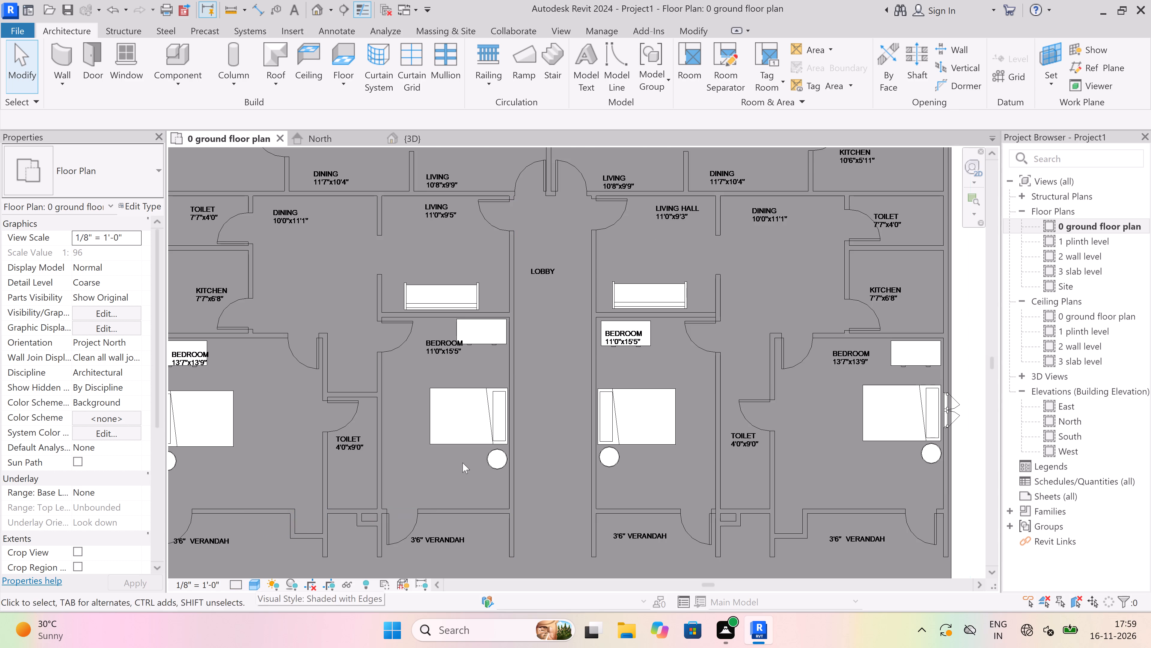
scroll(489, 458, "down", 3)
scroll(489, 458, "up", 1)
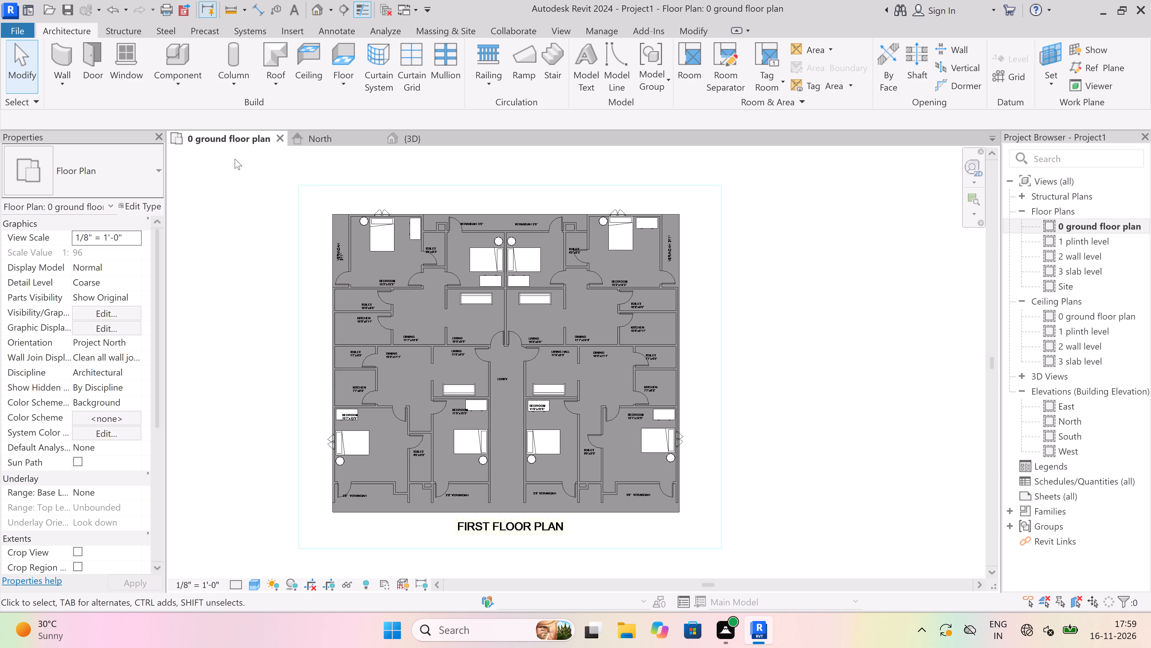
Examine the sofas in the living rooms and the surrounding bedroom furniture of the isolated building in 3D.
double_click(433, 140)
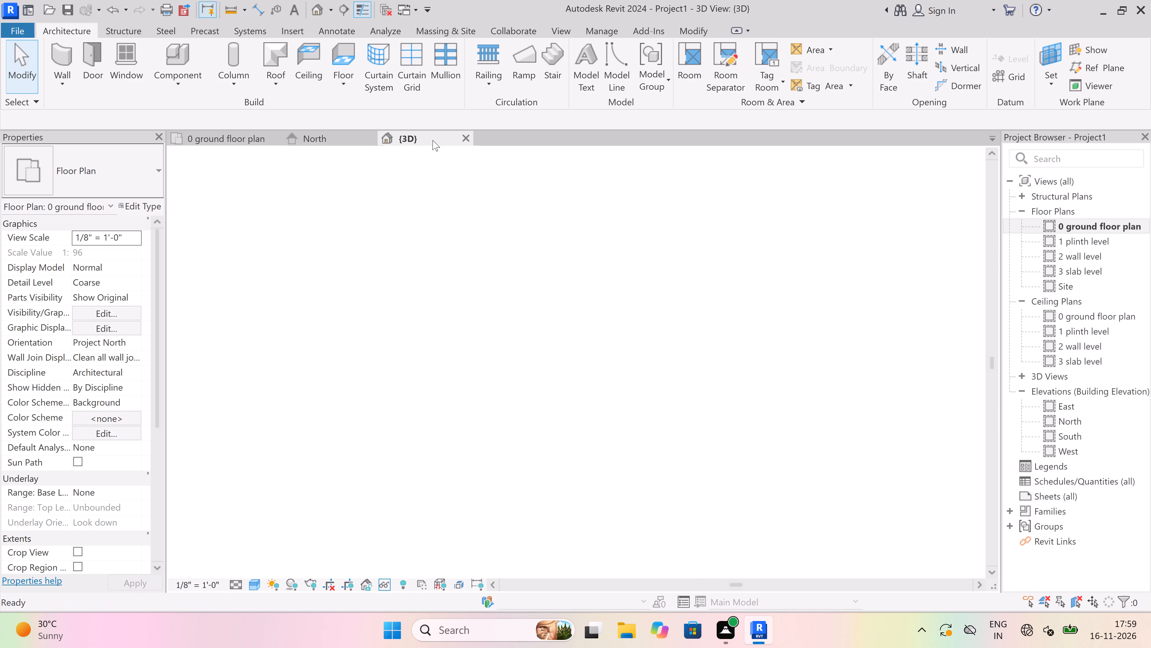
scroll(548, 368, "down", 3)
scroll(689, 260, "up", 3)
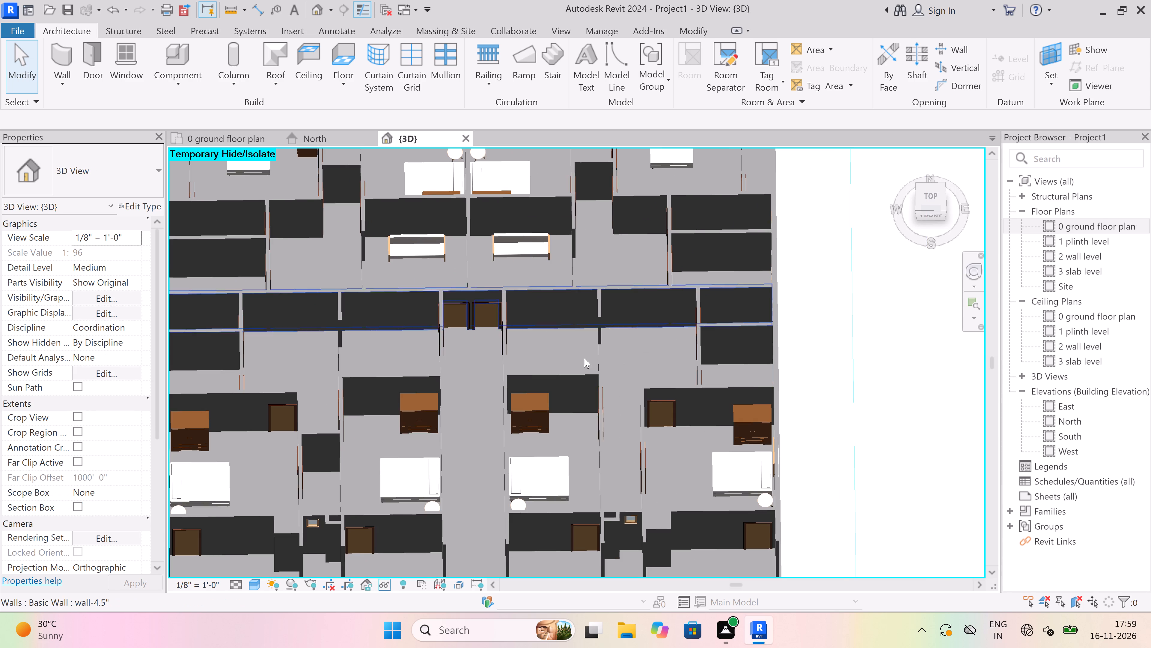
scroll(579, 366, "up", 2)
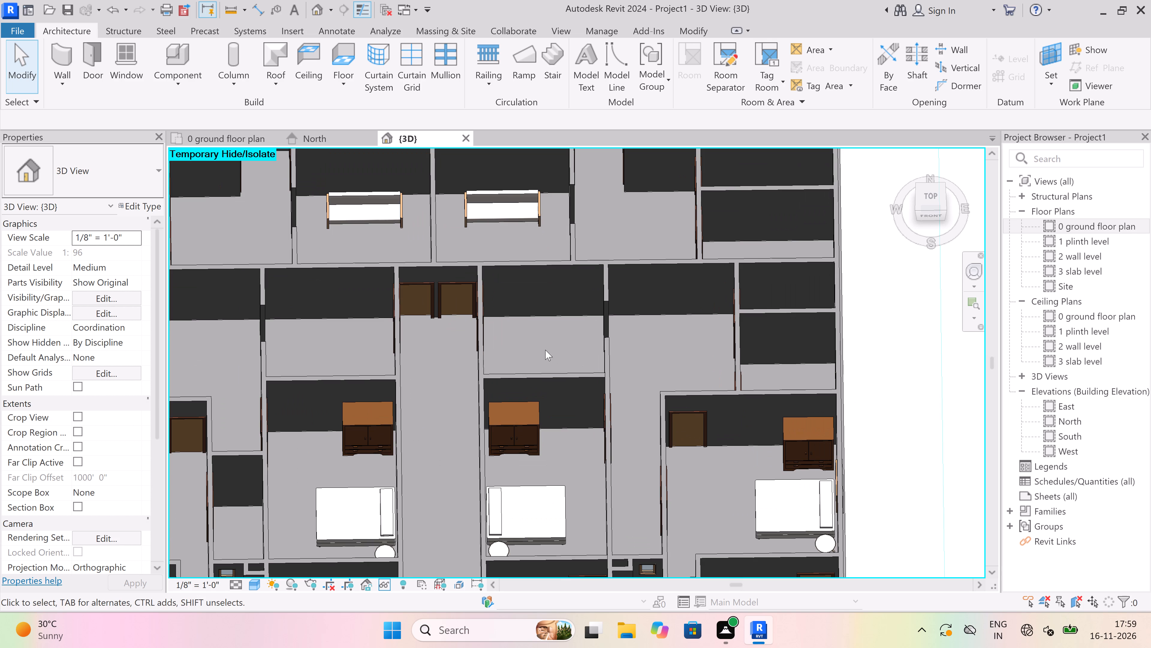
scroll(491, 389, "down", 5)
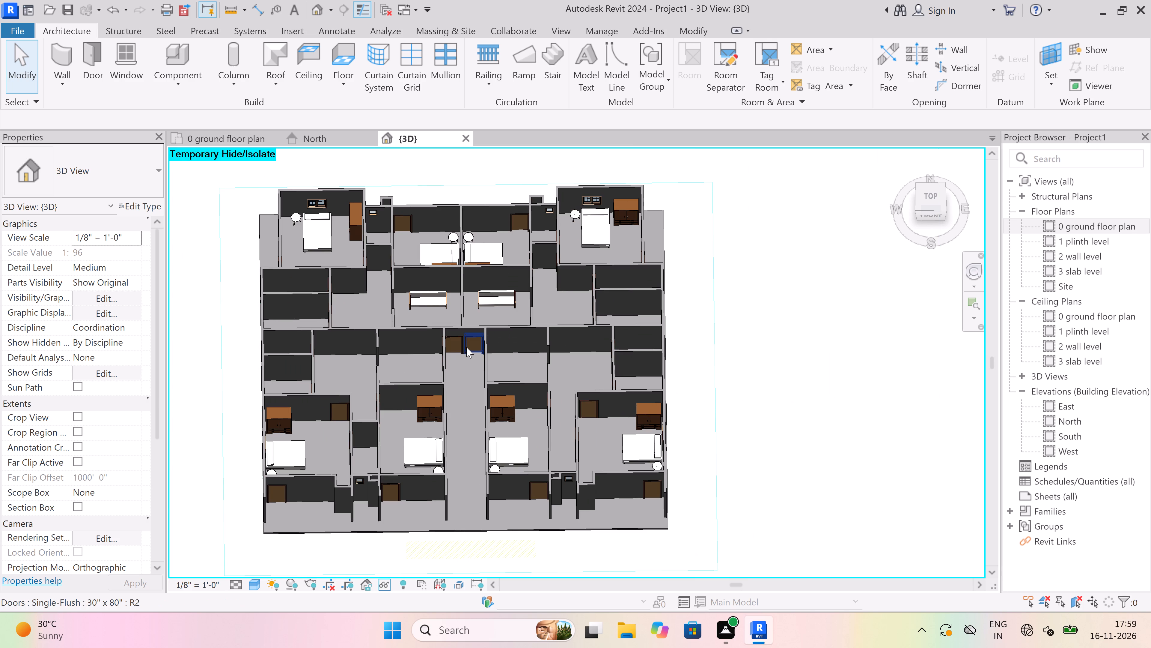
middle_click_drag(466, 347, 293, 386)
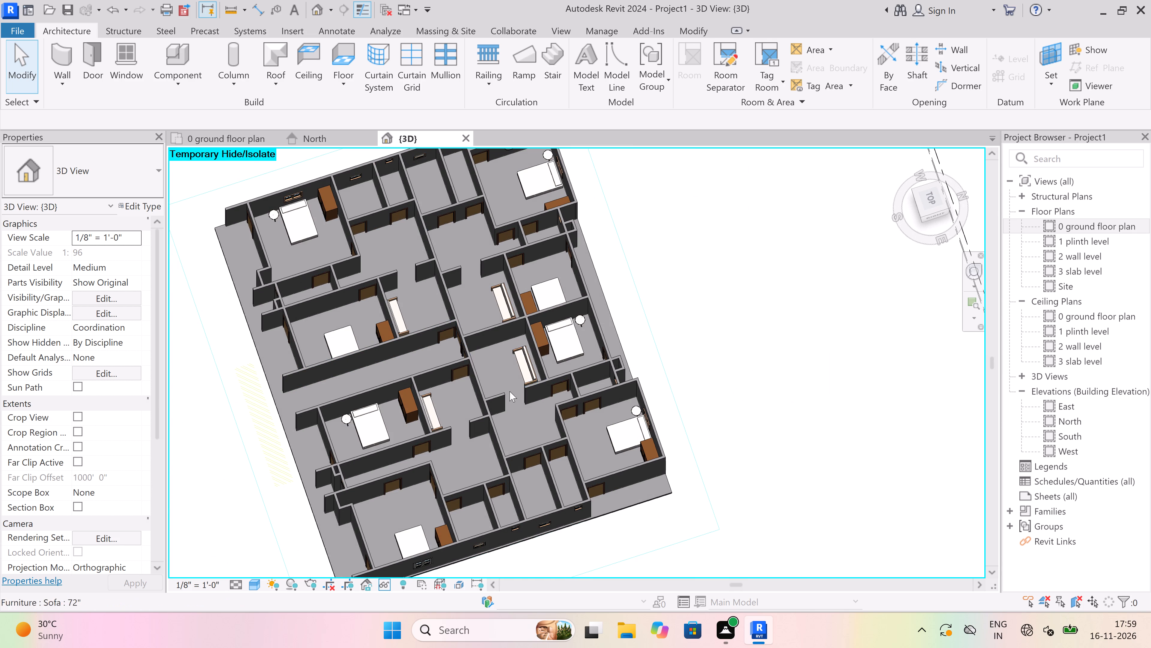
middle_click_drag(503, 391, 424, 409, "shift")
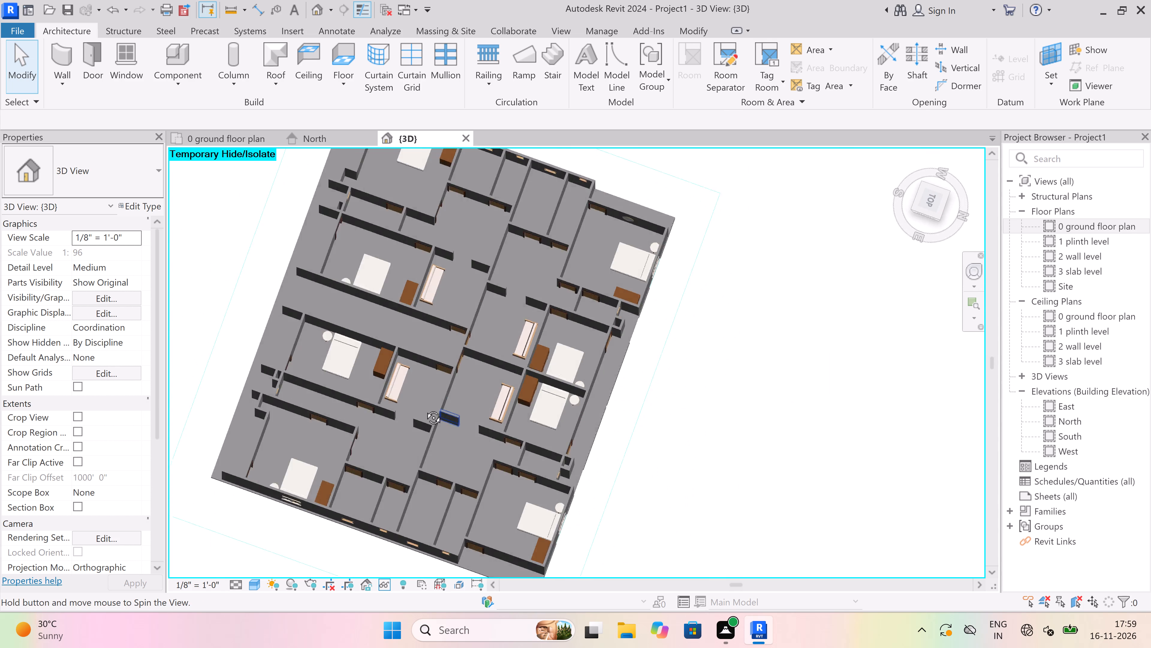
middle_click_drag(424, 409, 304, 422, "shift")
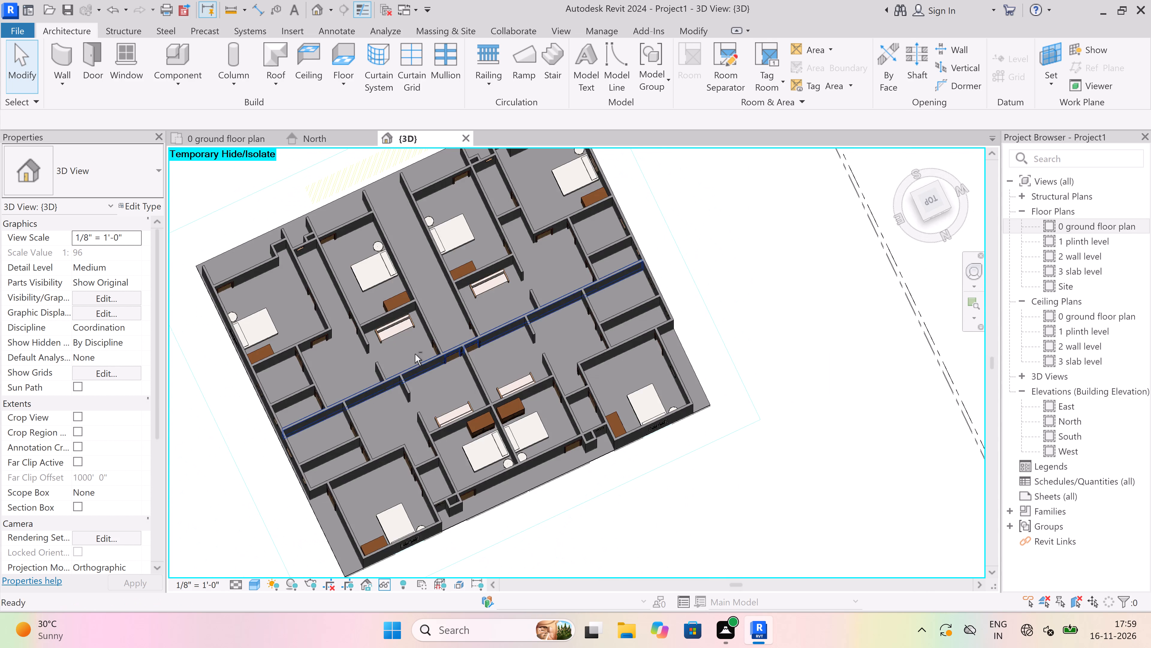
scroll(419, 348, "up", 4)
scroll(430, 320, "up", 1)
middle_click_drag(423, 329, 408, 382, "shift")
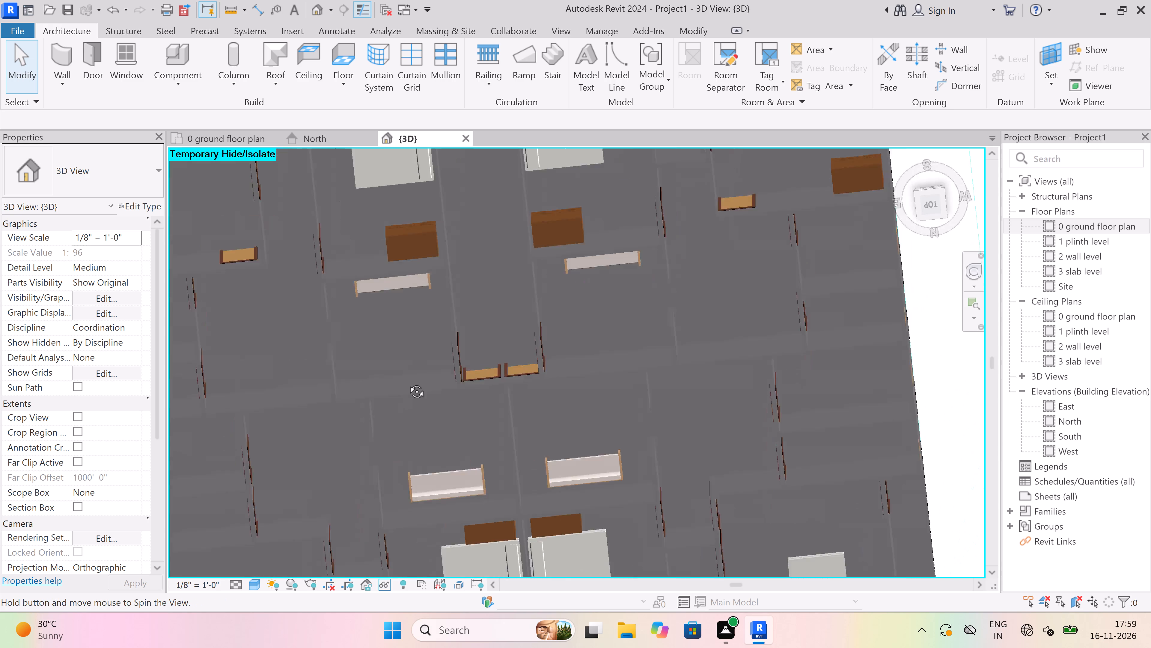
middle_click_drag(408, 382, 389, 313, "shift")
Load the Table-Coffee family from the Tables library folder for placement in the 0 ground floor plan view.
double_click(229, 135)
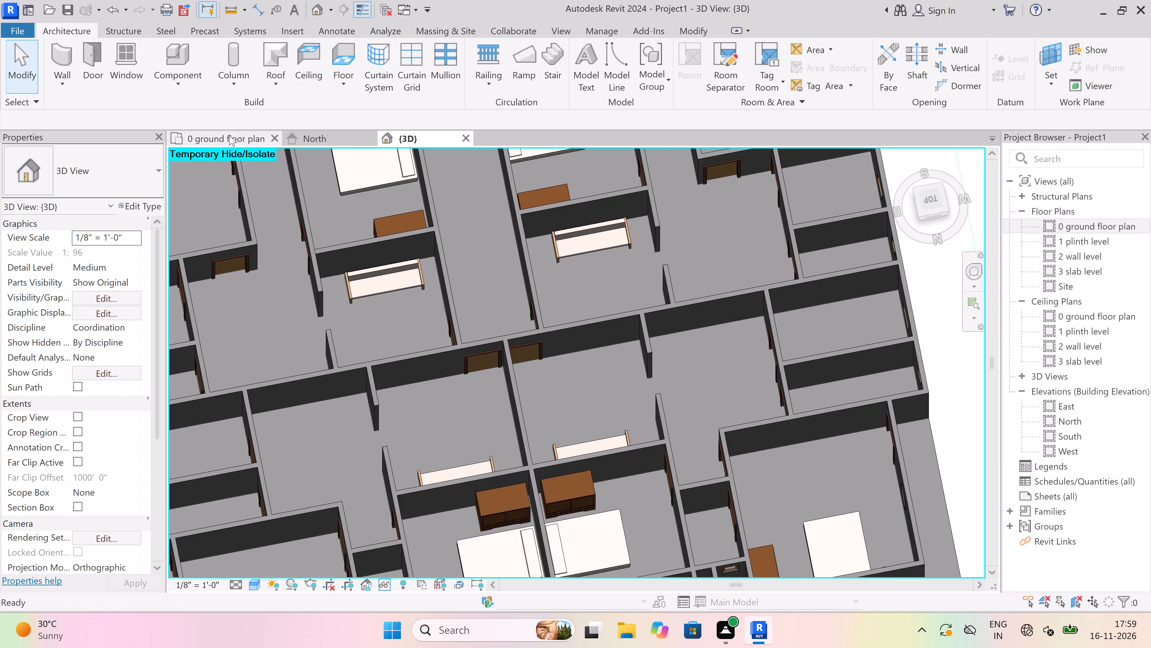
scroll(388, 269, "up", 11)
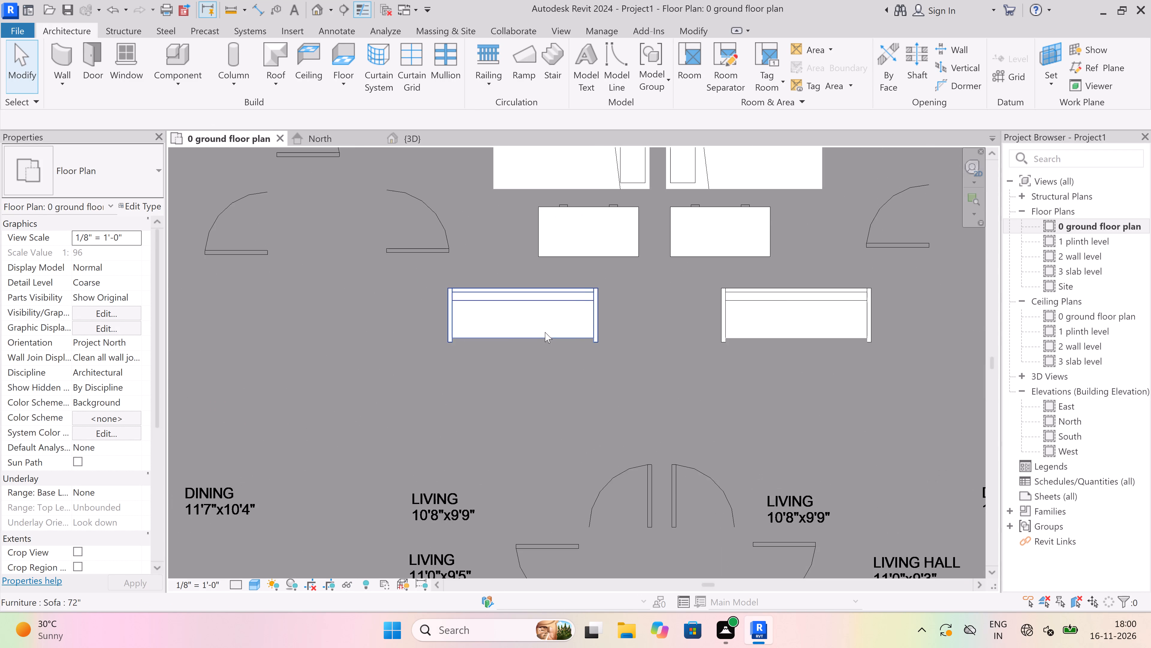
scroll(538, 320, "down", 13)
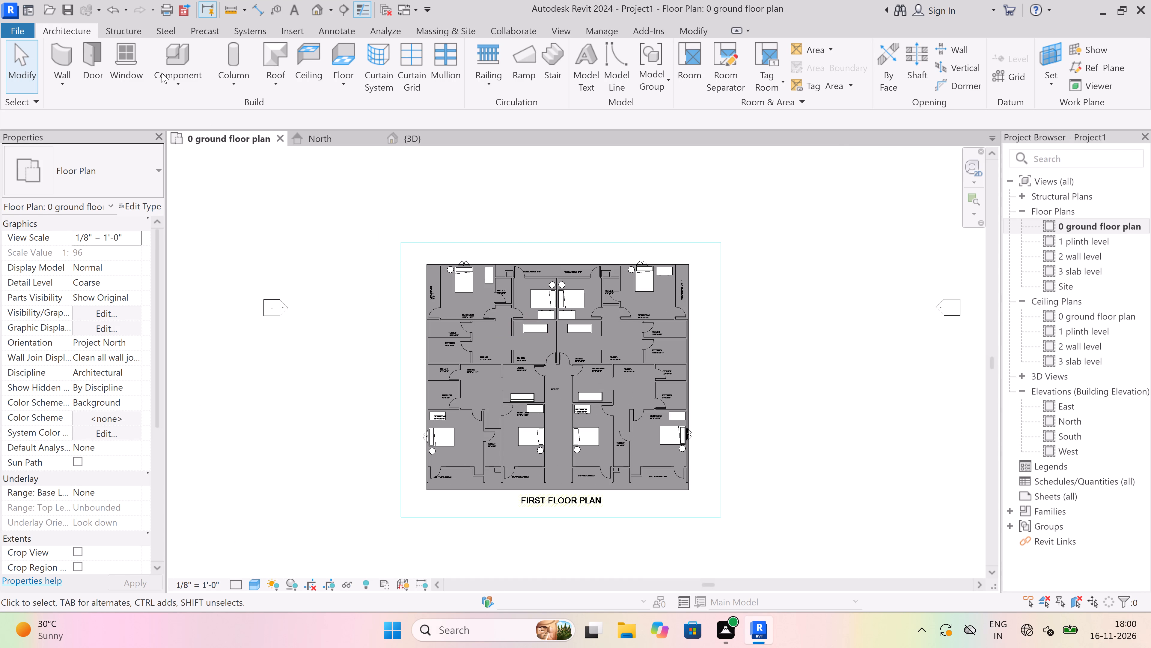
left_click(177, 82)
left_click(177, 101)
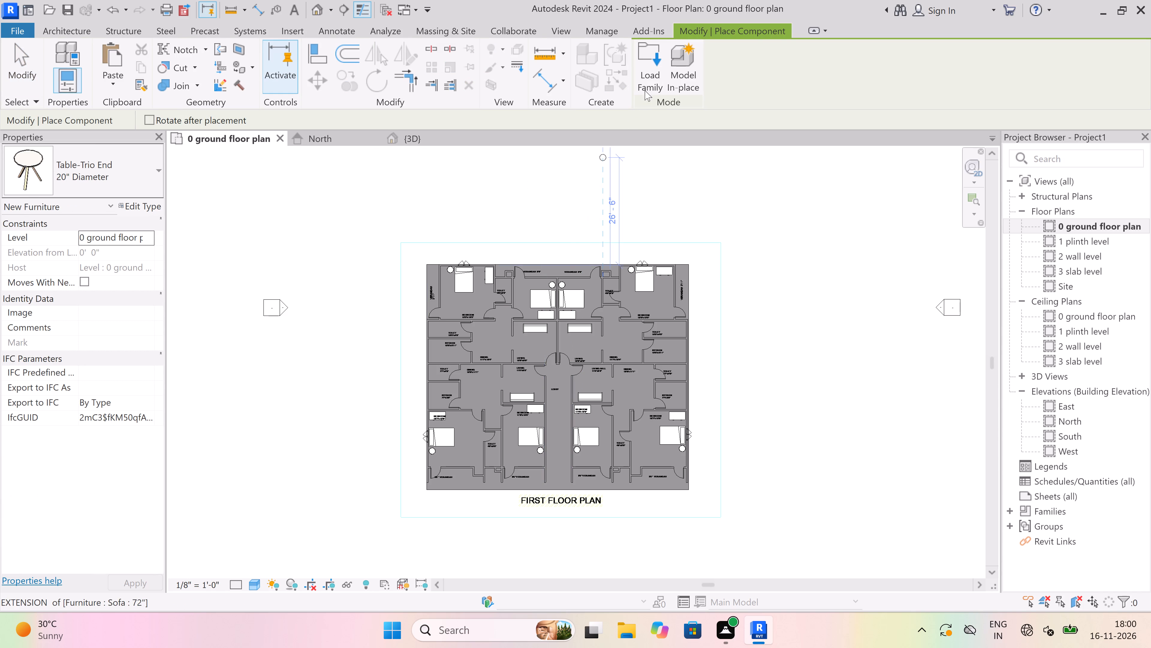
left_click(647, 82)
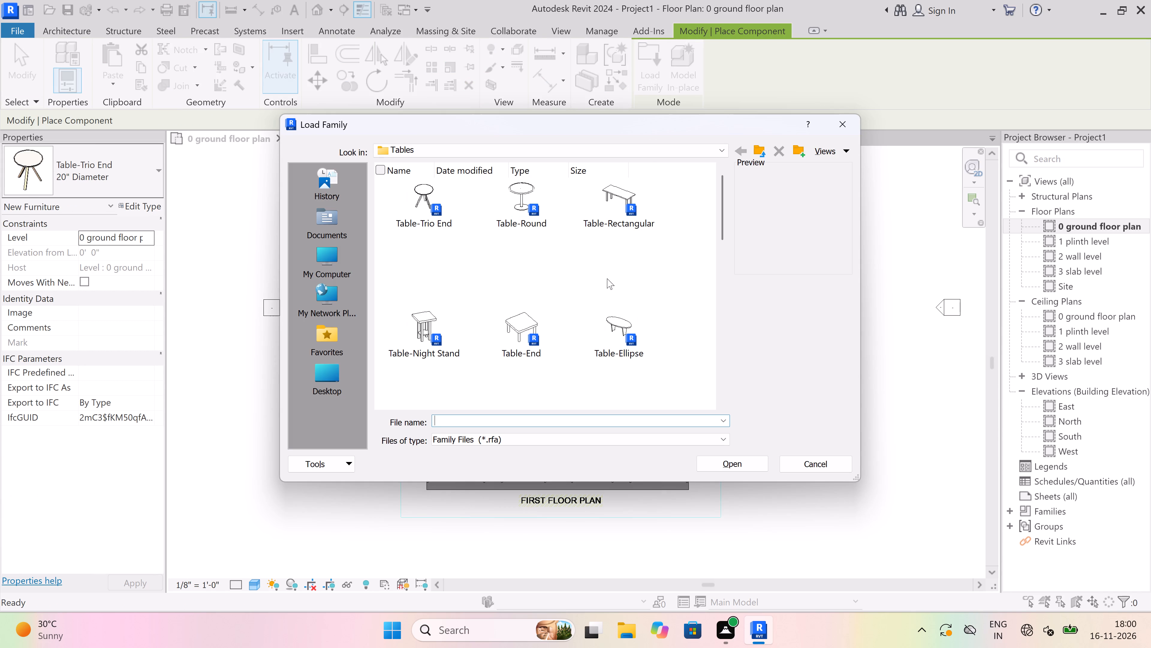
scroll(480, 324, "down", 1)
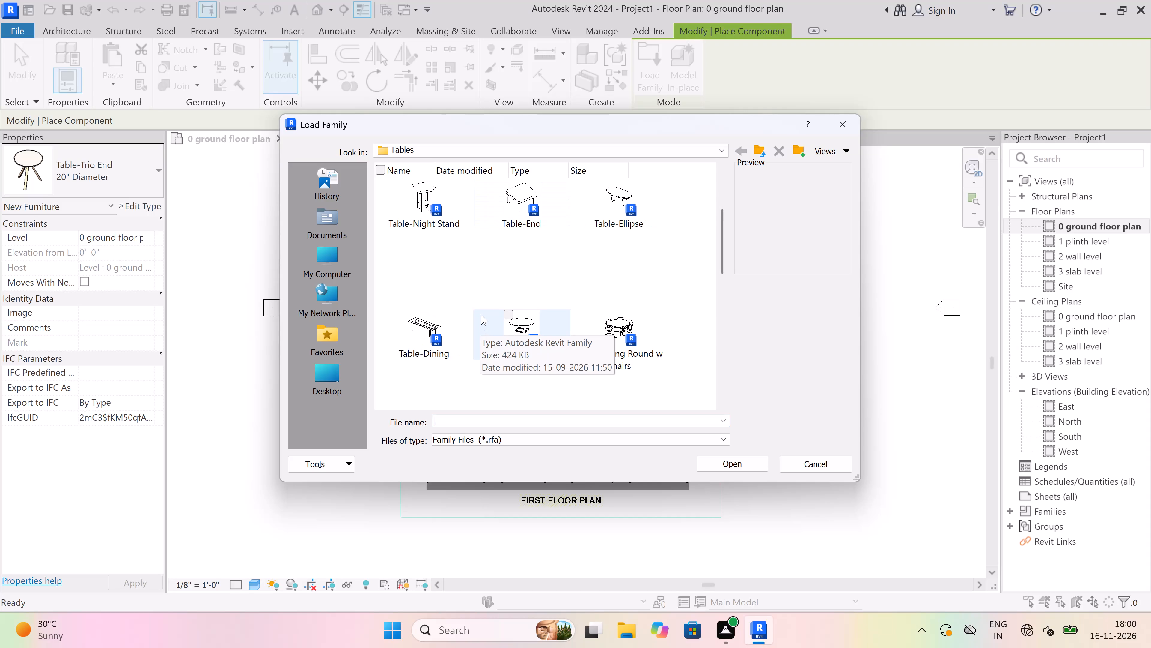
scroll(481, 314, "down", 1)
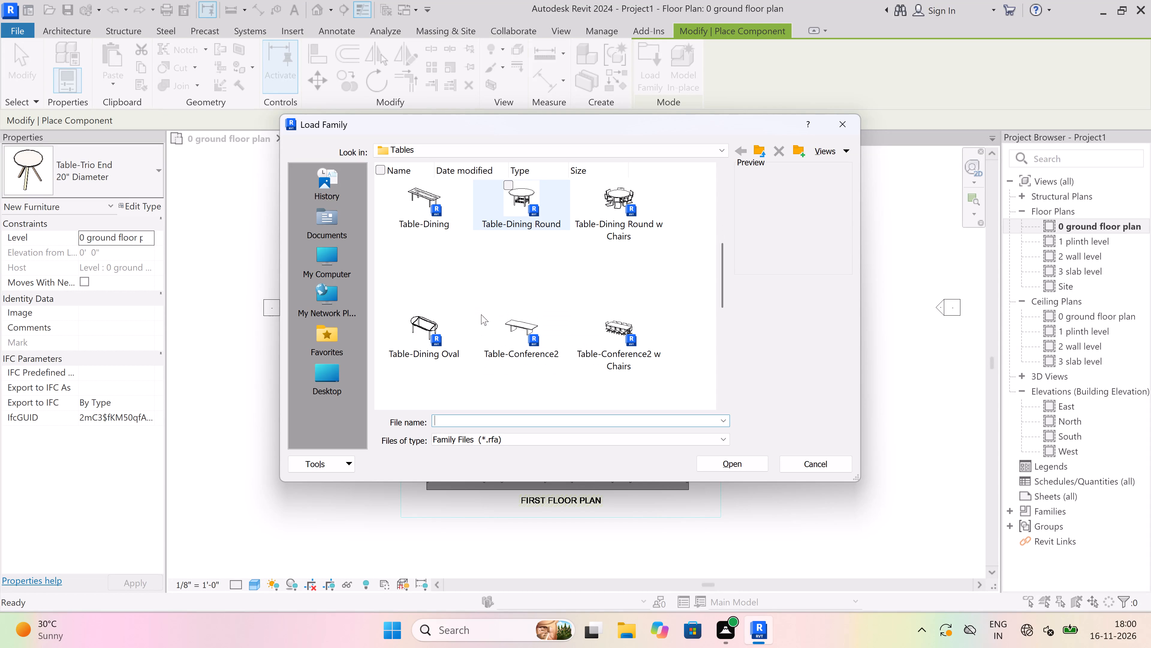
scroll(481, 314, "down", 1)
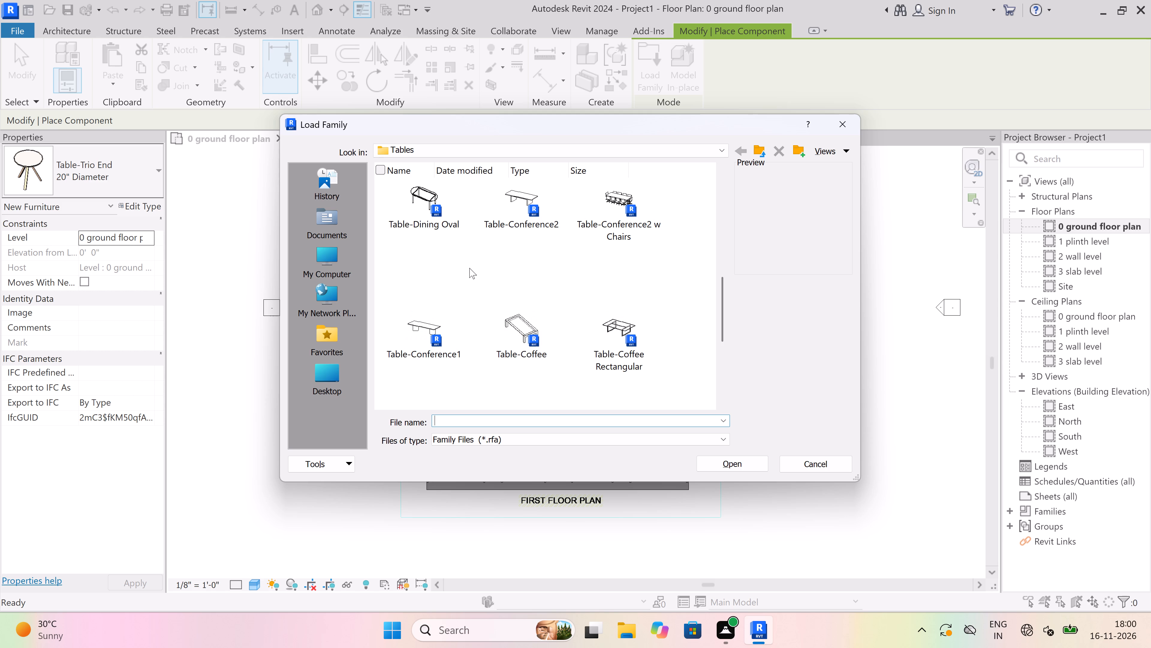
double_click(528, 323)
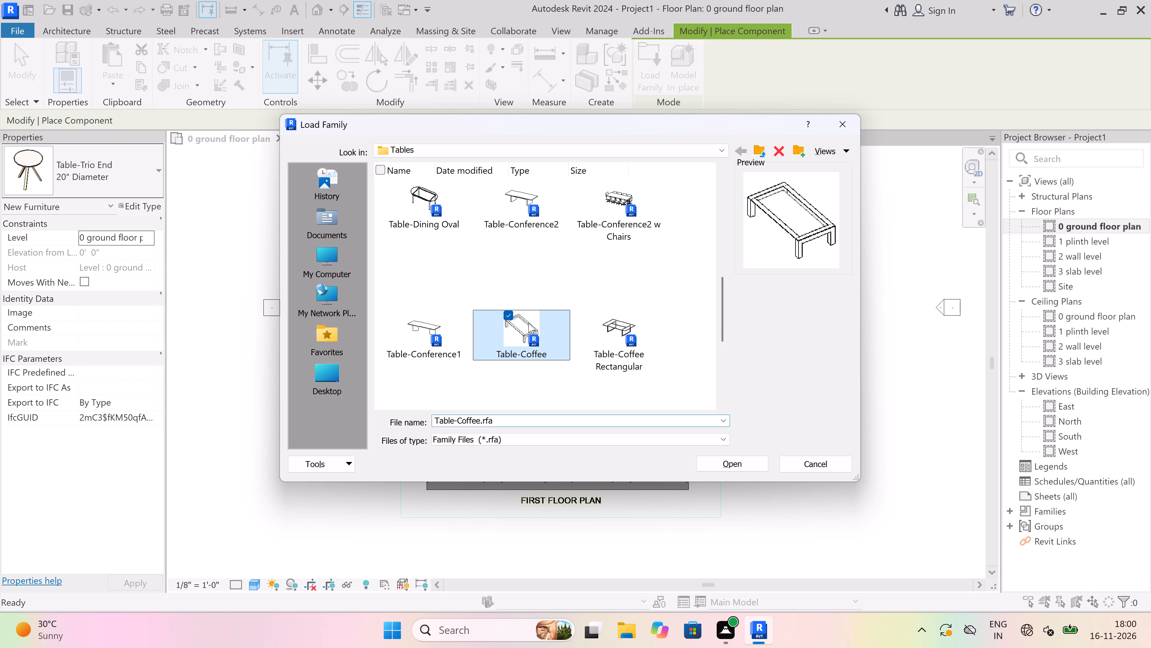
Place a 24" x 24" x 24" coffee table in front of the sofa in each 10'8"x9'9" living room.
scroll(534, 342, "up", 13)
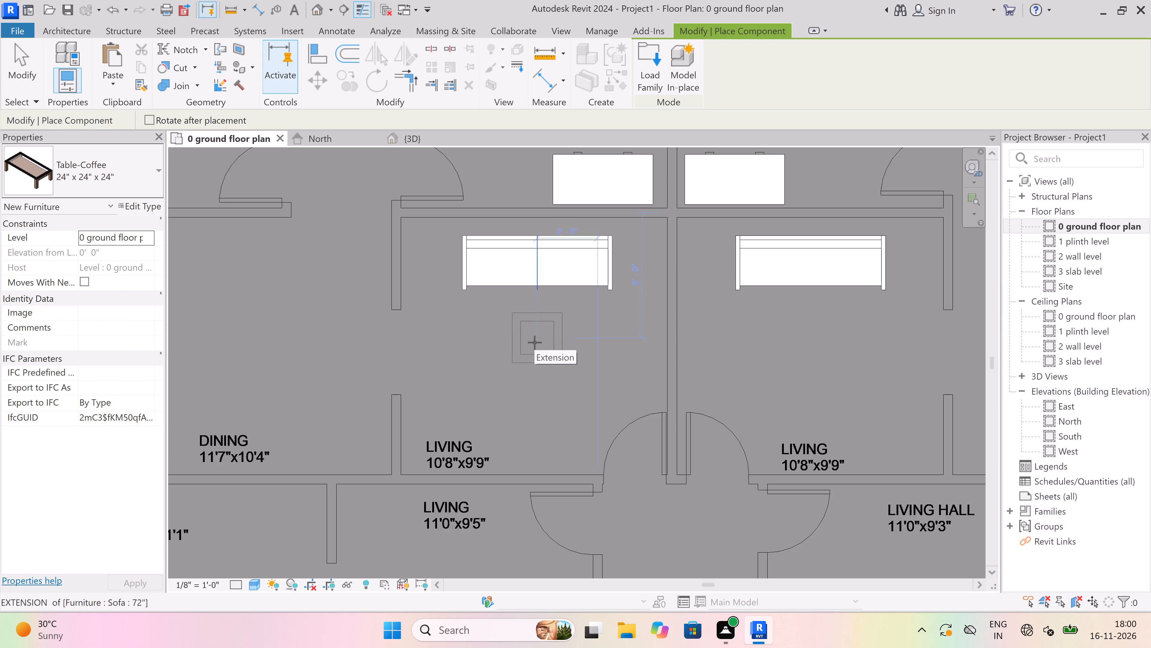
left_click(534, 342)
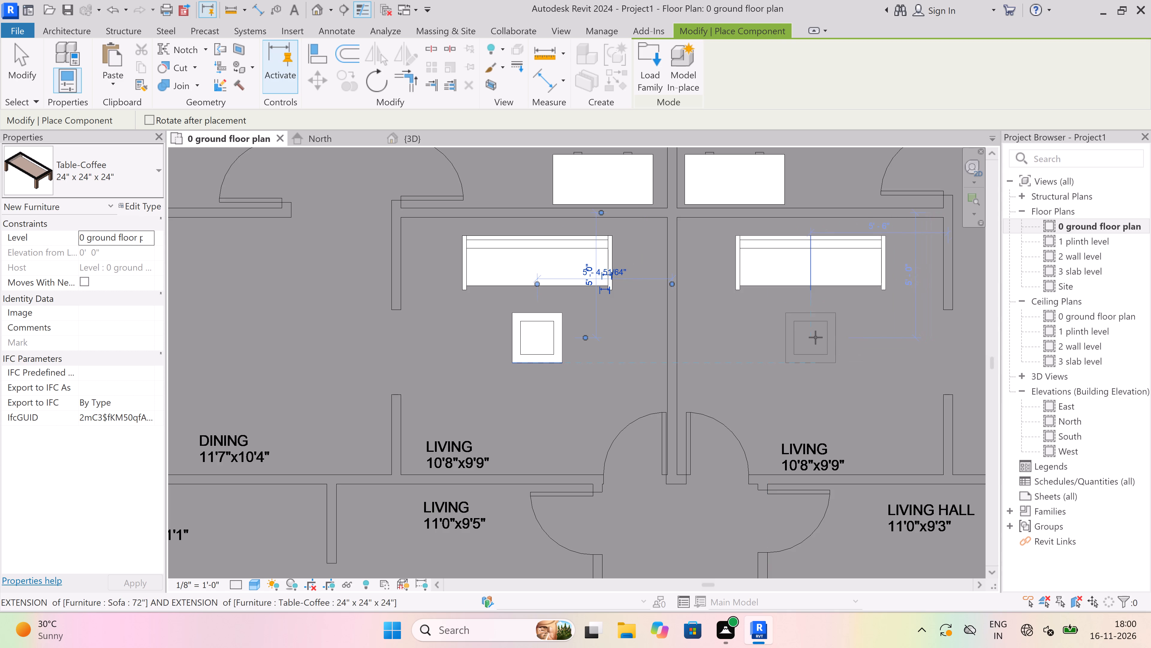
left_click(815, 337)
Place coffee tables in front of the sofas in the 11'0"x9'5" living room and the 11'0"x9'3" living hall.
scroll(635, 294, "down", 10)
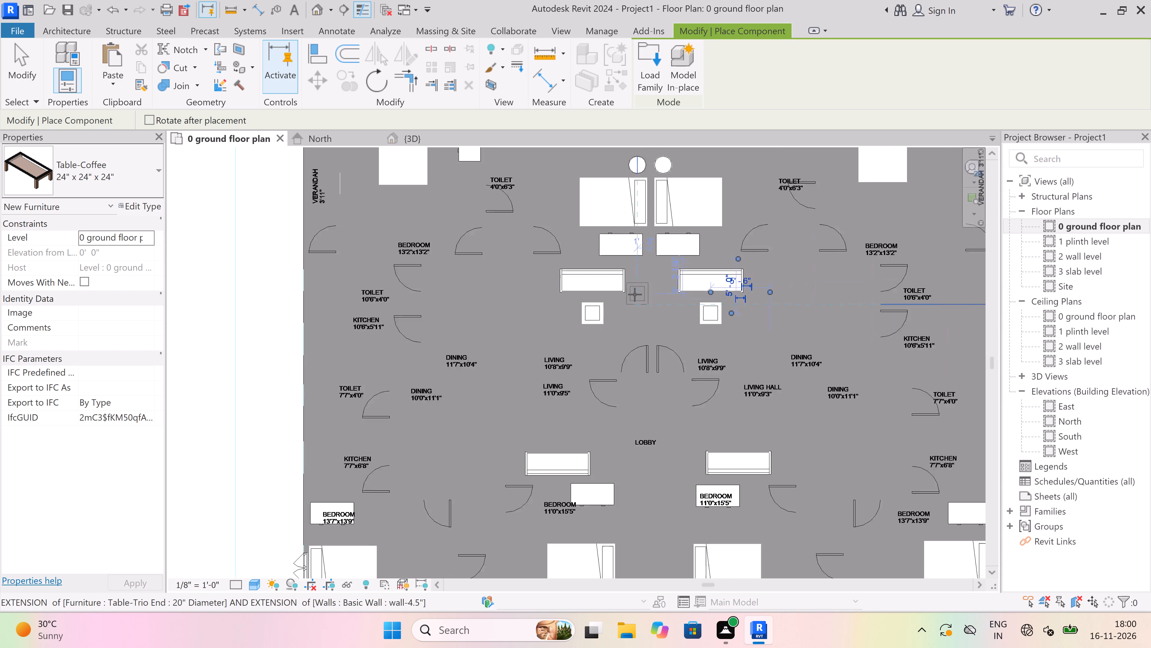
scroll(607, 350, "up", 3)
scroll(594, 418, "up", 4)
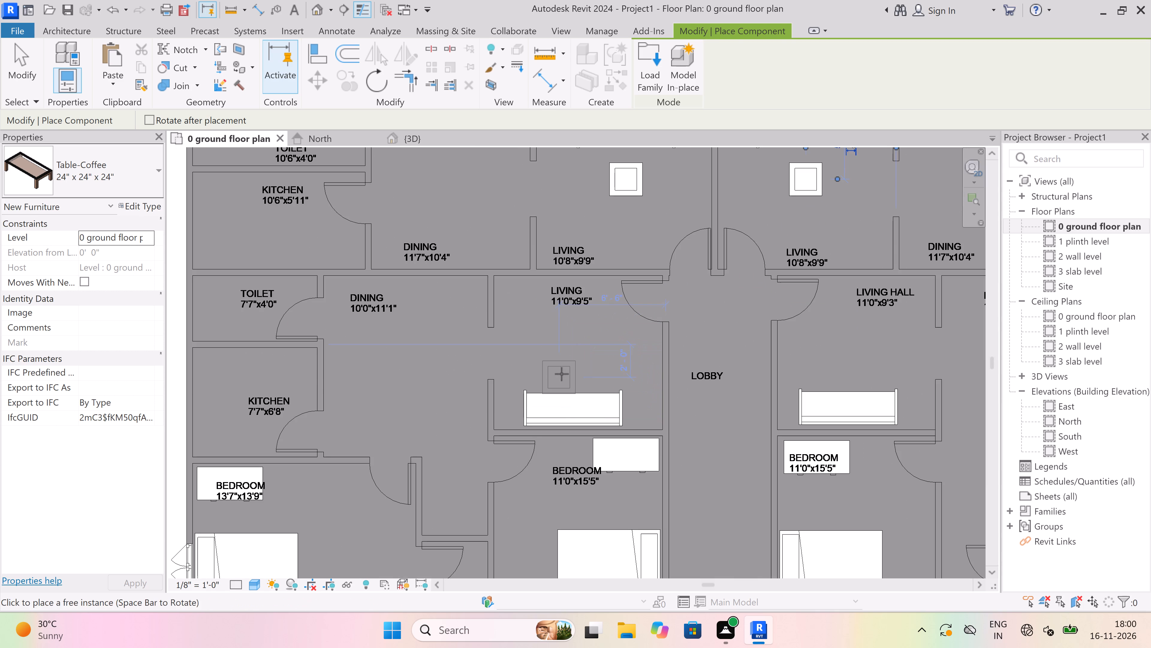
left_click(575, 360)
scroll(575, 360, "down", 4)
scroll(748, 352, "up", 6)
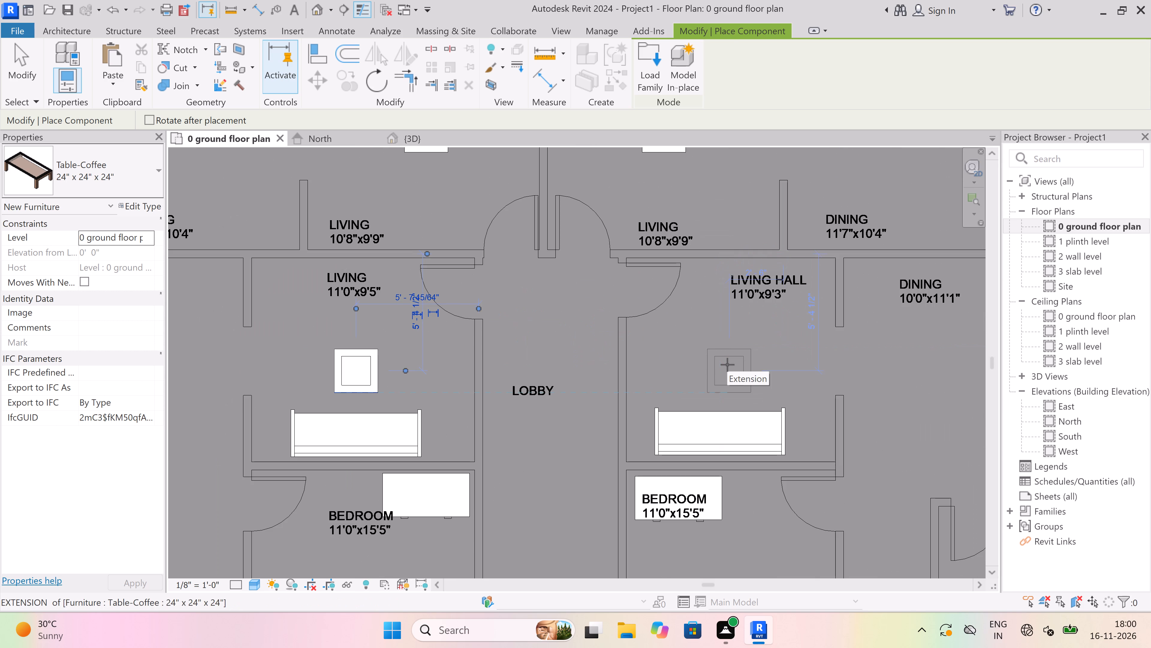
left_click(727, 364)
key("Escape")
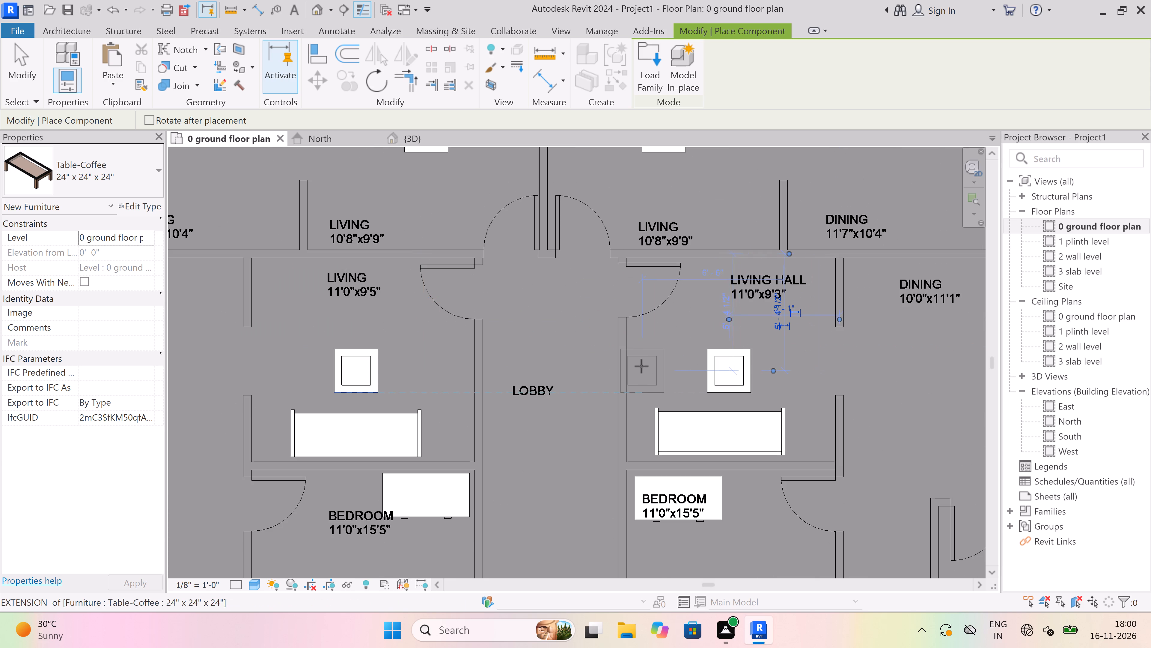
key("Escape")
In the 3D view, nudge the coffee table in the western 10'8"x9'9" living room slightly east, toward the shared partition wall.
left_click(413, 140)
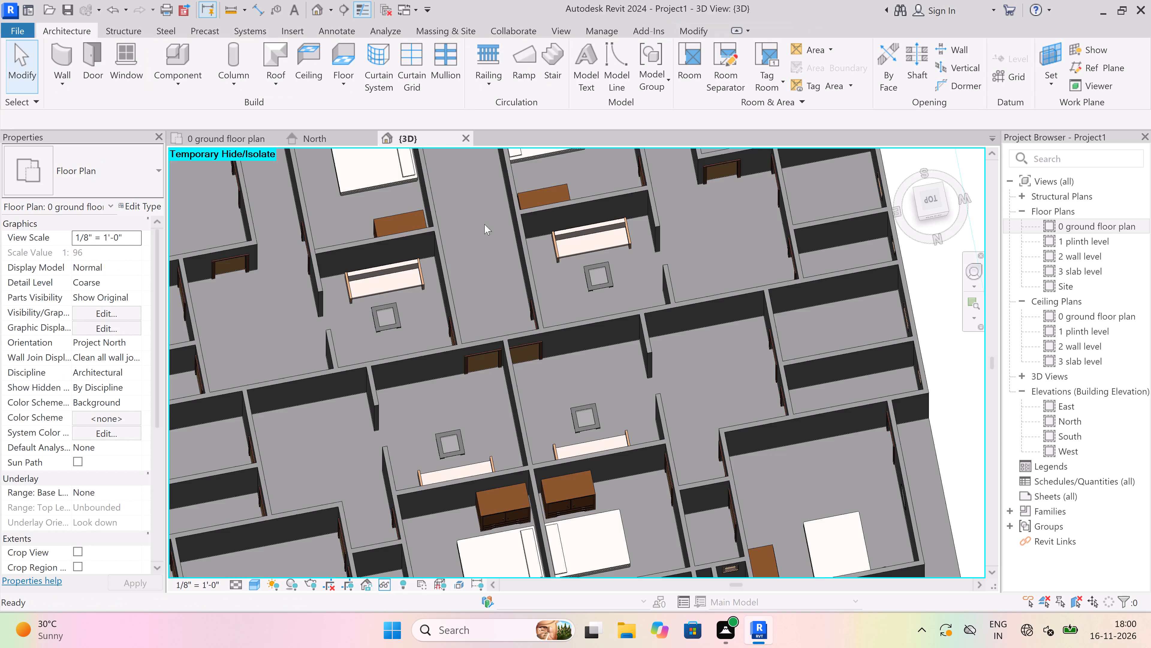
scroll(516, 328, "down", 3)
scroll(566, 359, "up", 3)
scroll(570, 394, "up", 4)
scroll(581, 470, "up", 3)
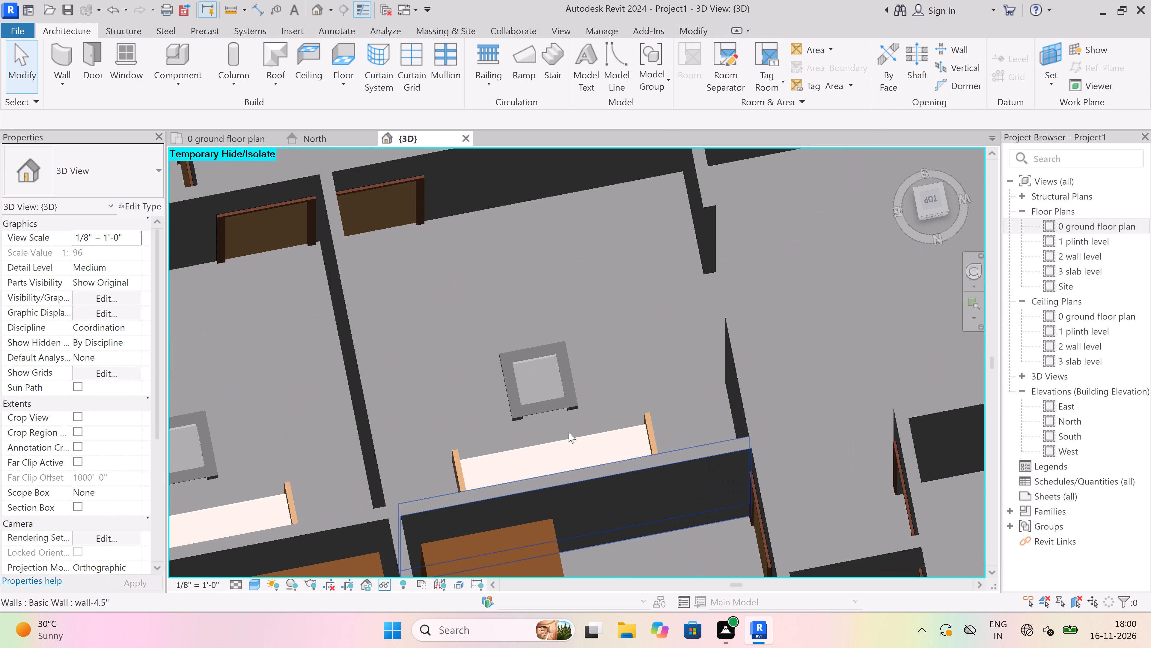
left_click(558, 407)
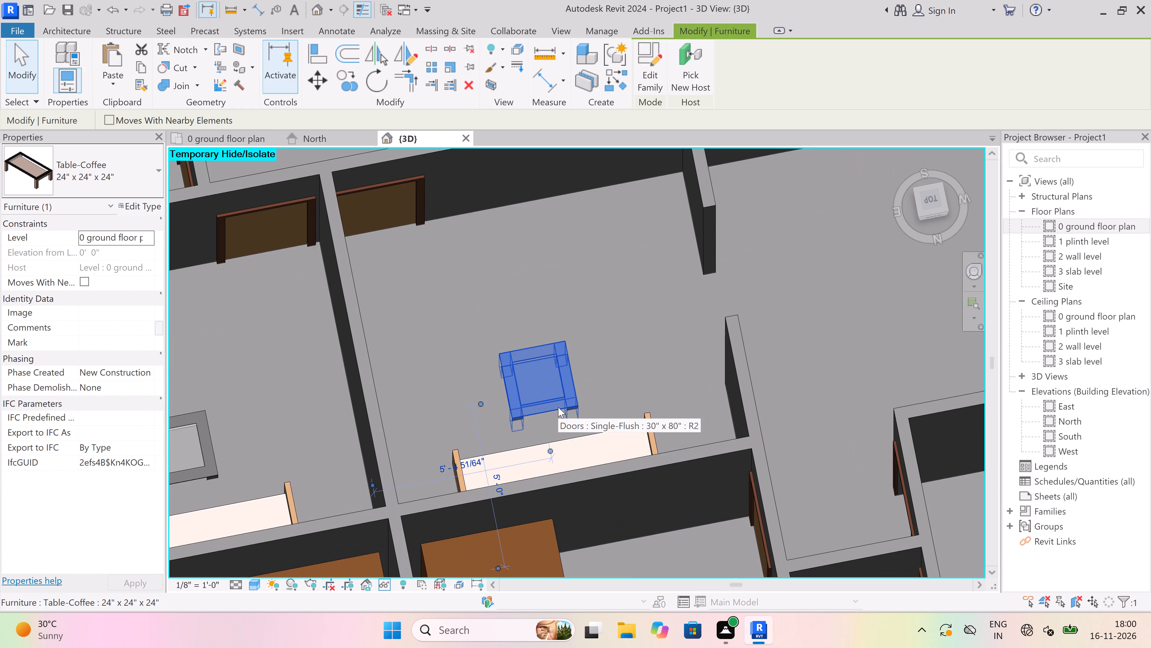
key("Left")
key("Left")
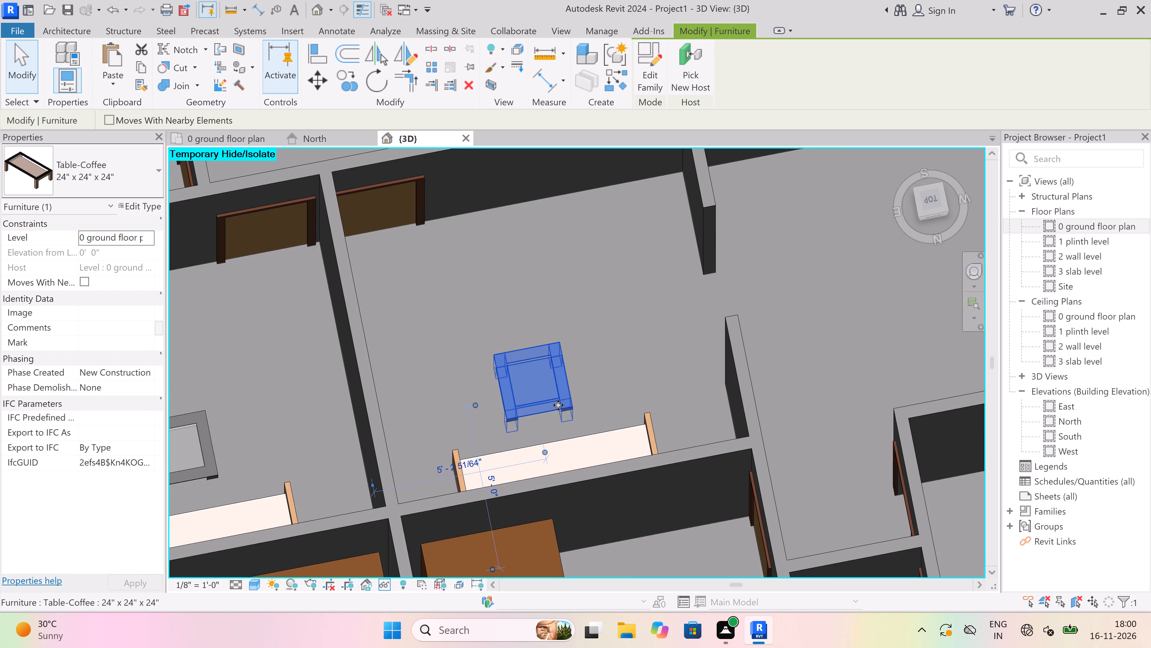
key("Escape")
Nudge the coffee table in the 11'0"x9'3" living hall slightly west, toward the lobby, to line it up with the sofa.
scroll(558, 402, "down", 4)
scroll(540, 384, "down", 3)
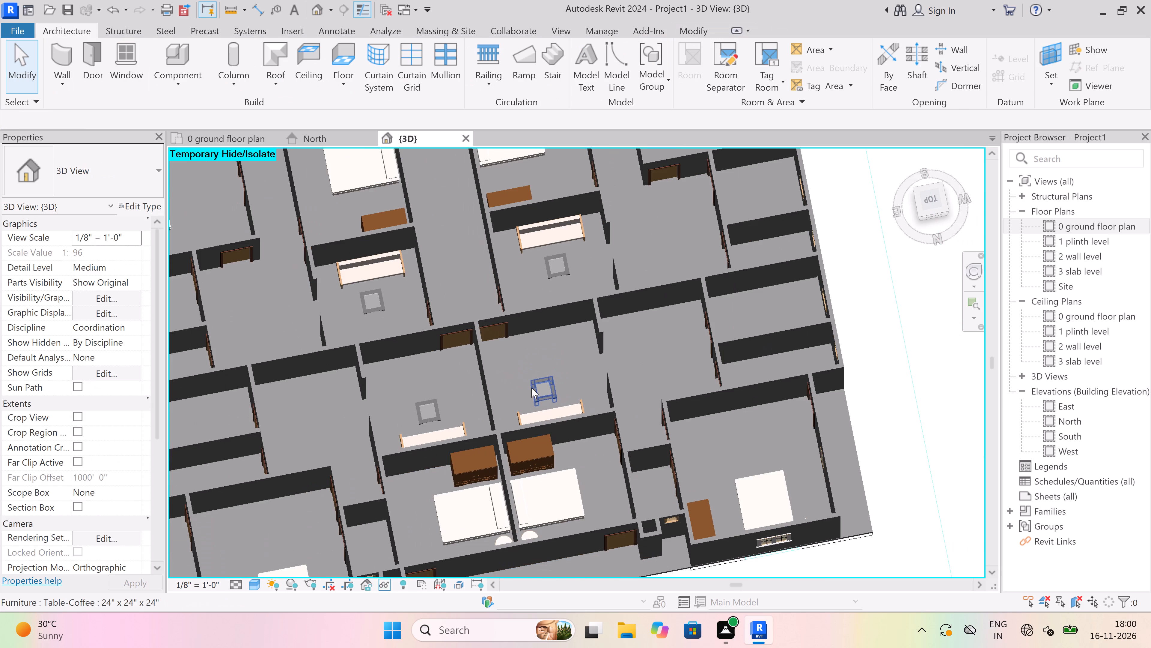
key("Escape")
scroll(342, 403, "up", 4)
scroll(375, 237, "up", 3)
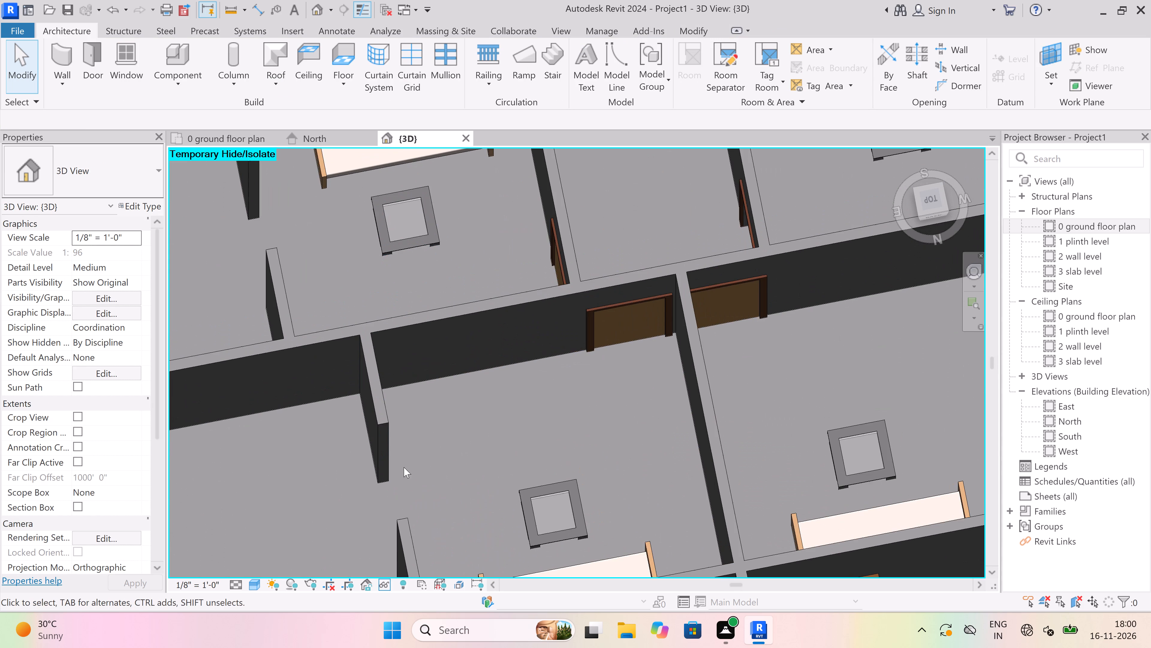
scroll(404, 467, "down", 8)
scroll(397, 358, "up", 4)
scroll(428, 392, "up", 3)
left_click(418, 408)
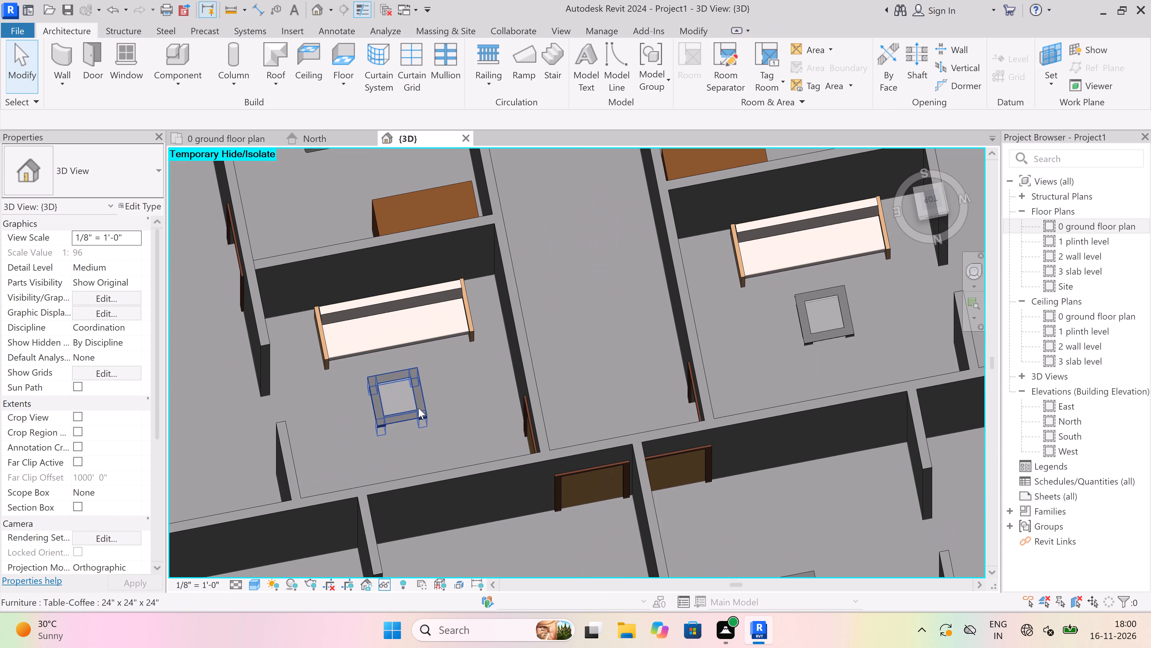
key("Right")
key("Right")
key("Right")
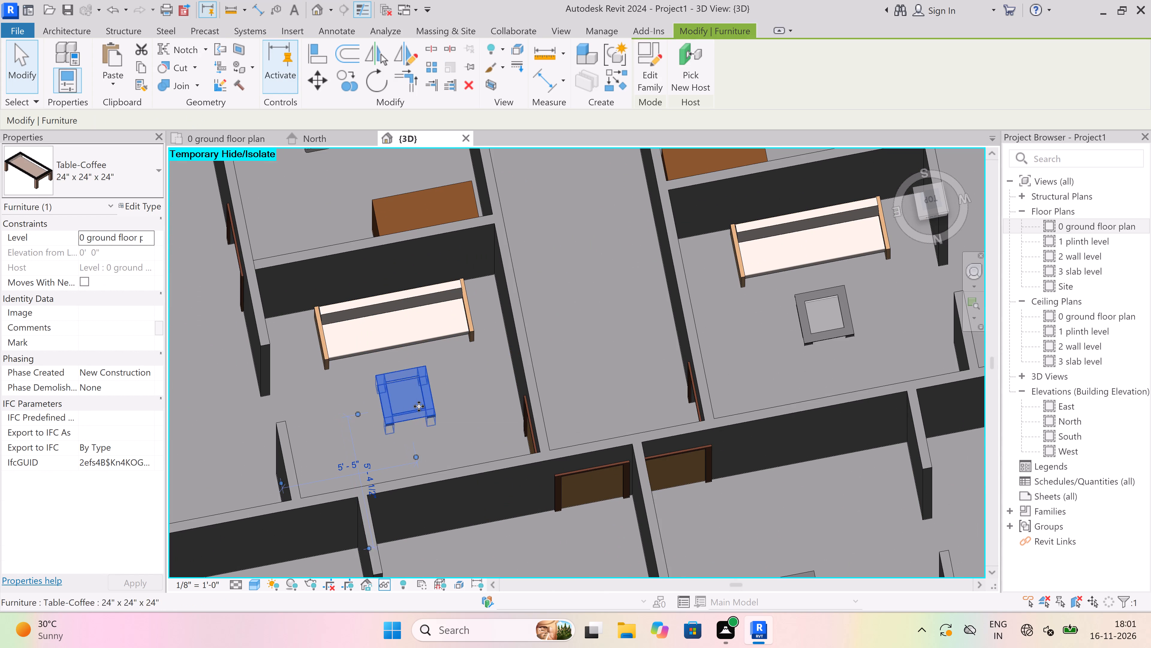
key("Right")
scroll(419, 406, "down", 3)
key("Escape")
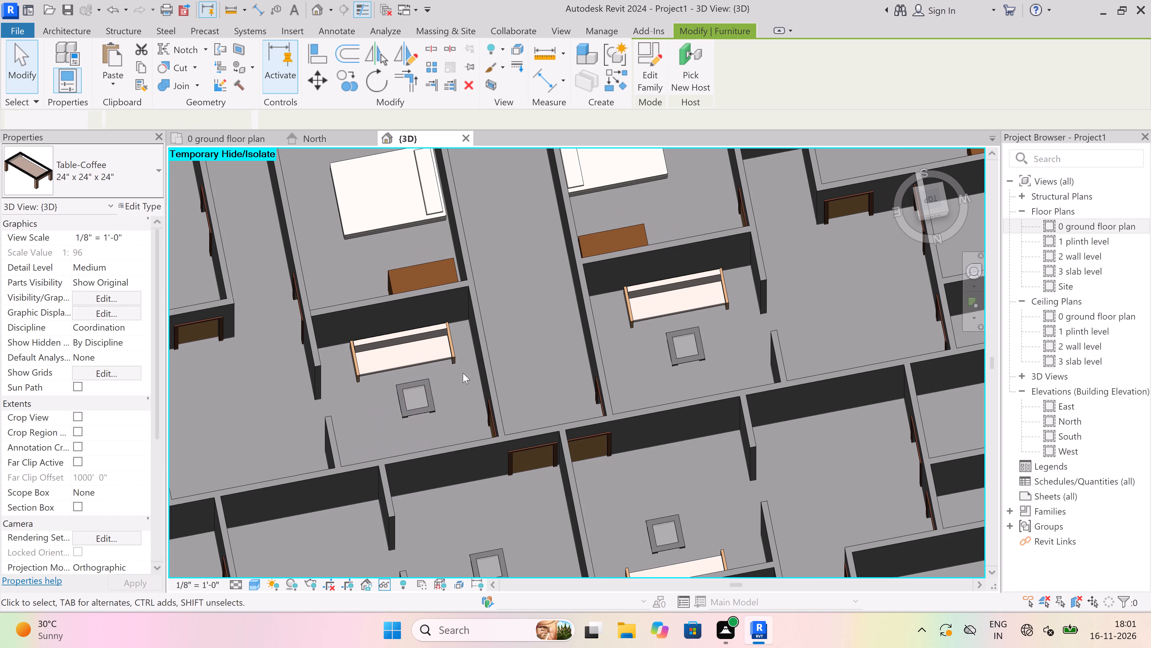
Set the level of the coffee table in the 11'0"x9'3" living hall to 1 plinth level.
middle_click_drag(435, 407, 553, 245)
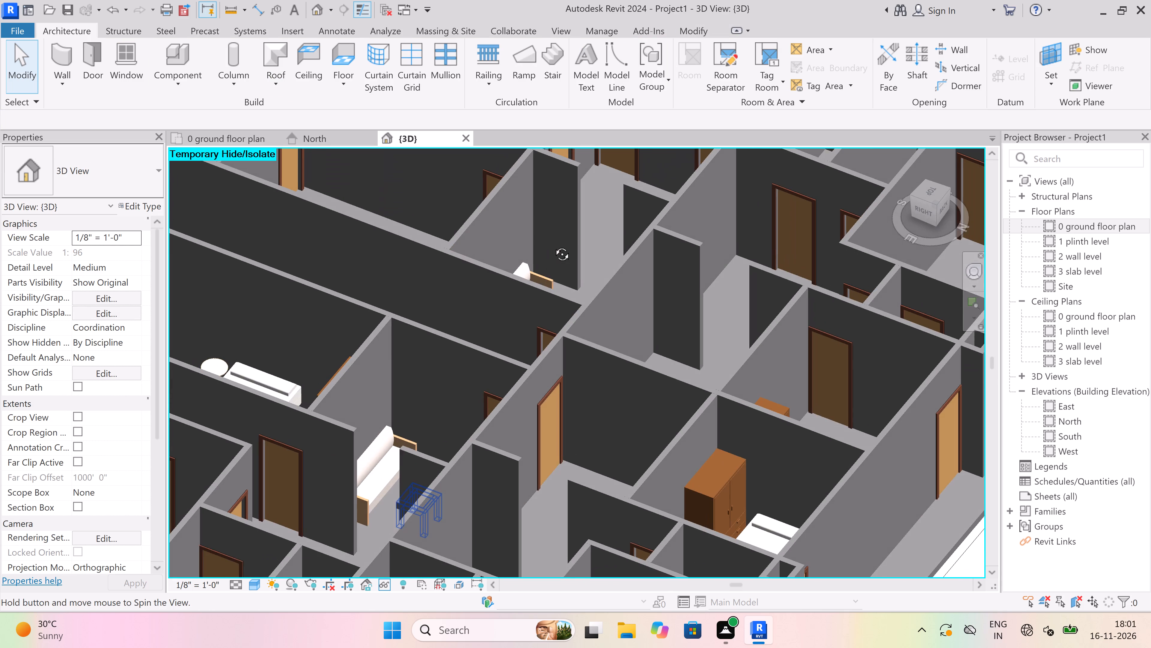
middle_click_drag(553, 245, 516, 342)
scroll(369, 475, "down", 1)
scroll(369, 475, "up", 3)
scroll(406, 505, "up", 6)
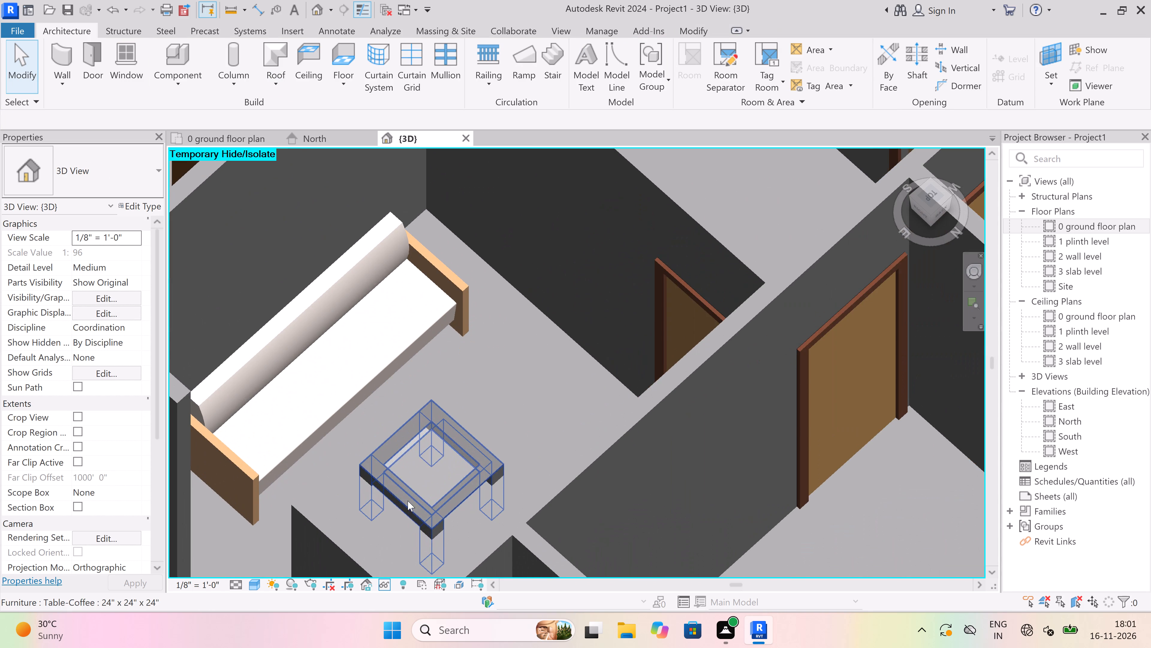
left_click(413, 512)
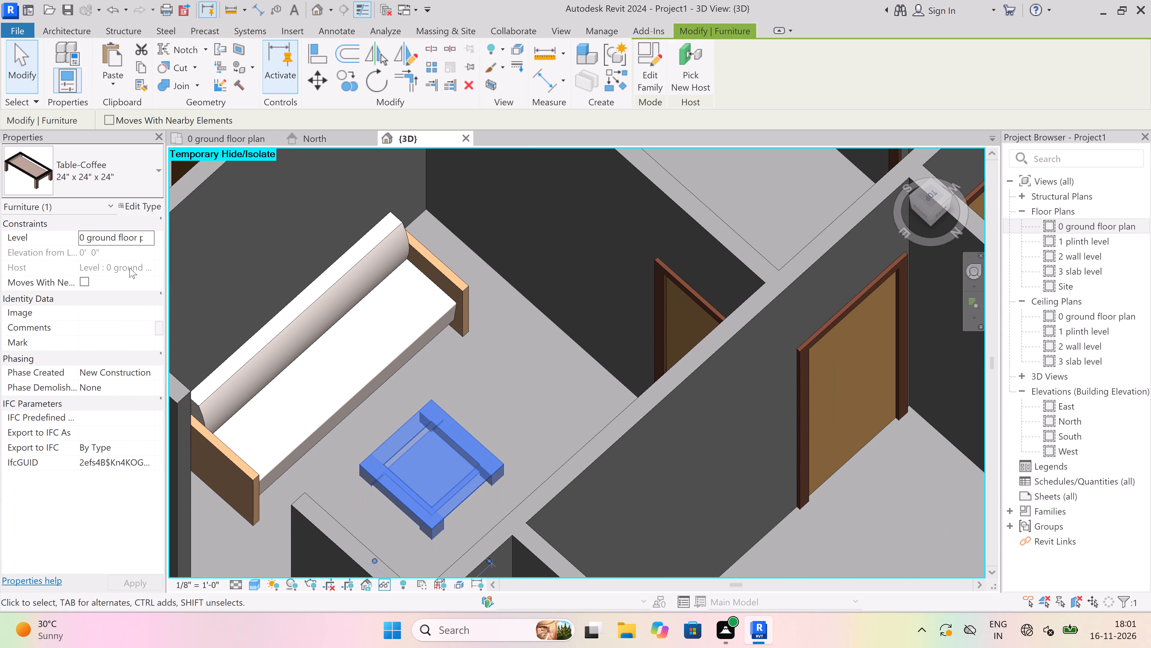
left_click(143, 238)
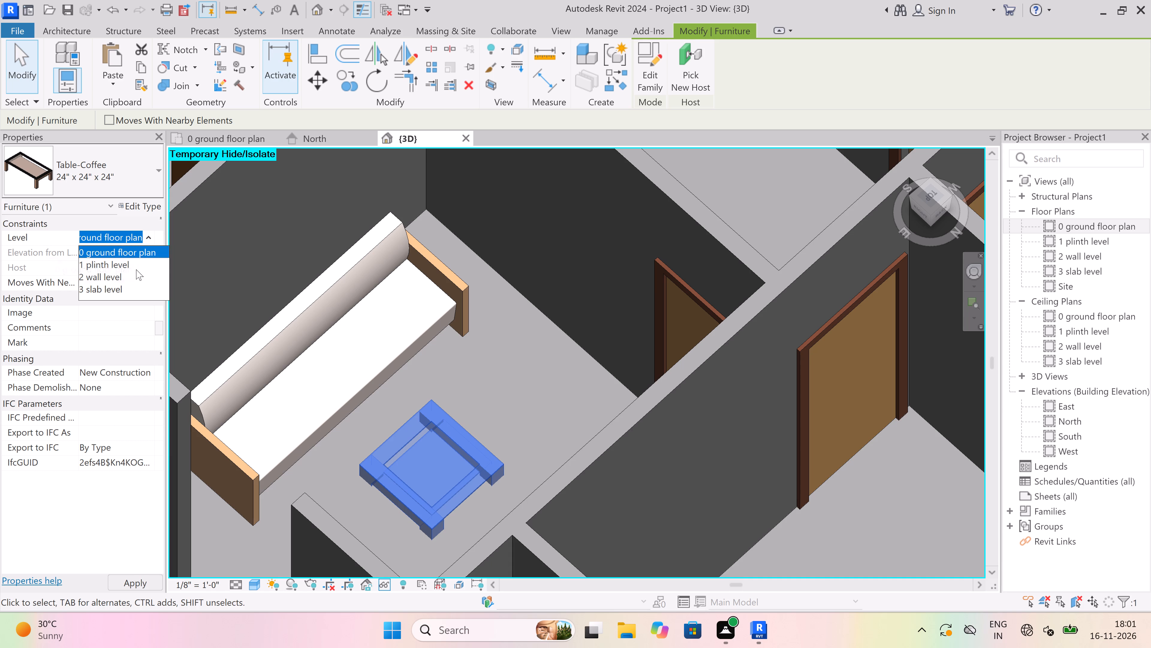
left_click(136, 269)
key("Escape")
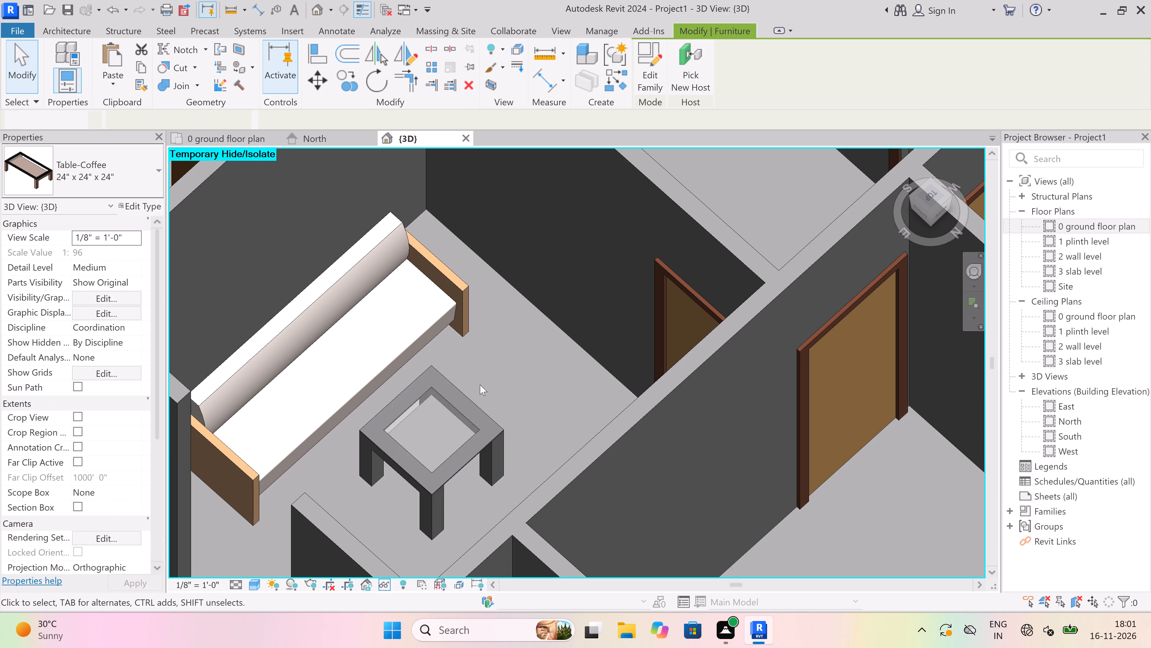
Set the level of the coffee table in the 11'0"x9'5" living room to 1 plinth level.
scroll(475, 394, "down", 3)
scroll(422, 391, "down", 8)
scroll(560, 287, "up", 7)
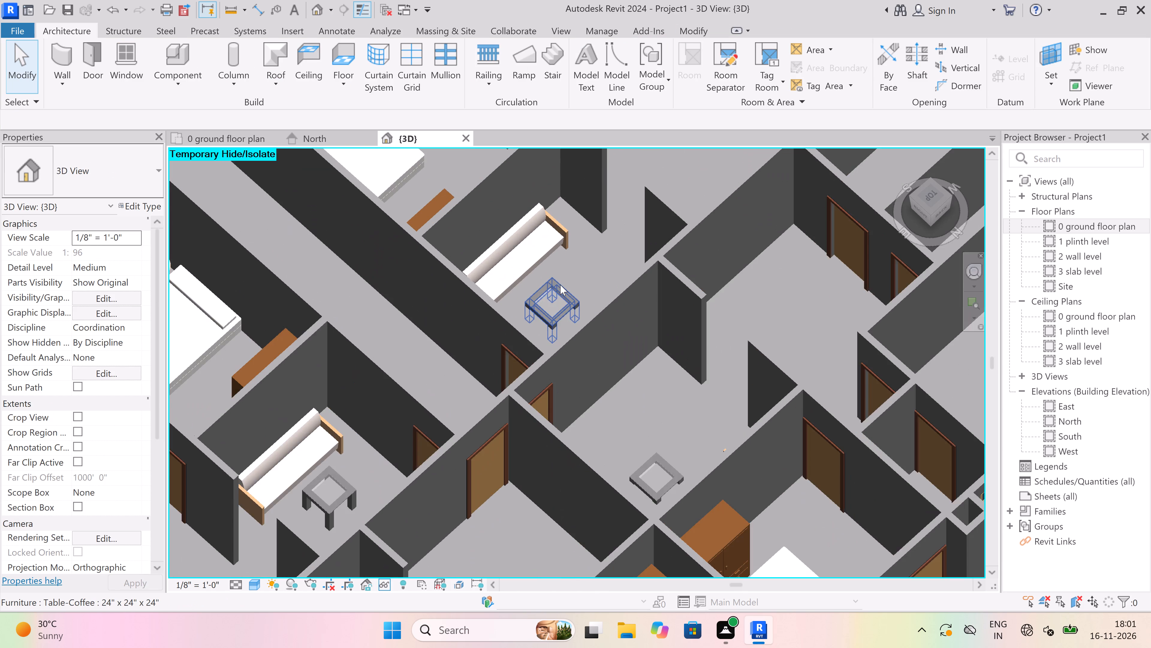
scroll(560, 285, "up", 1)
left_click(534, 345)
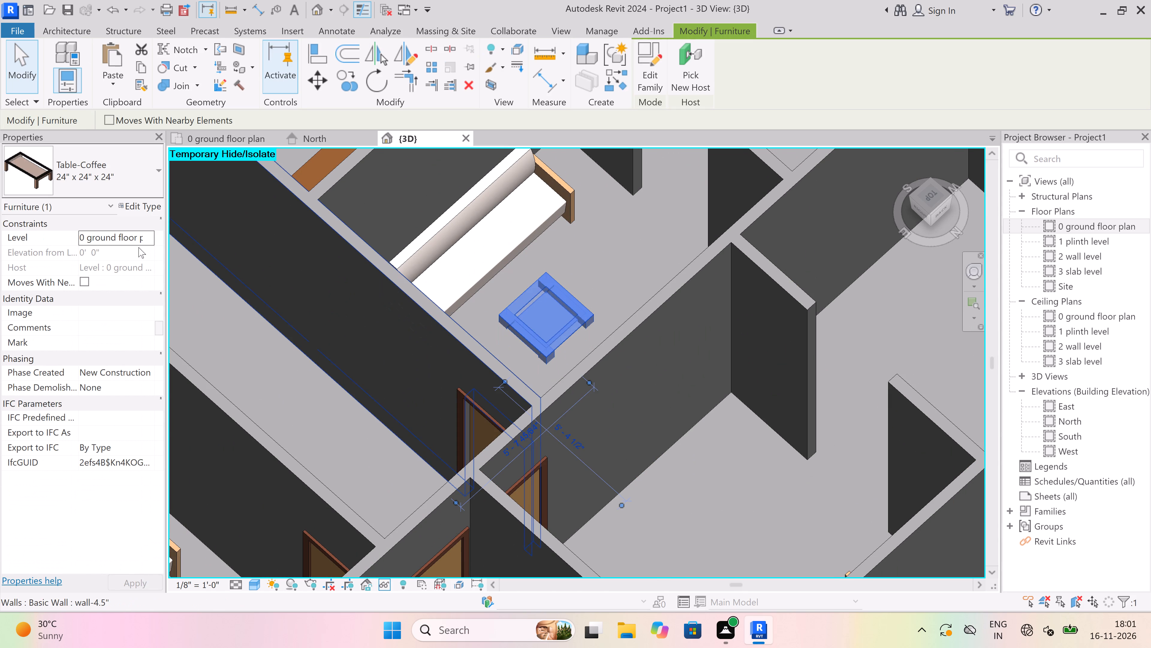
left_click(138, 241)
left_click(145, 236)
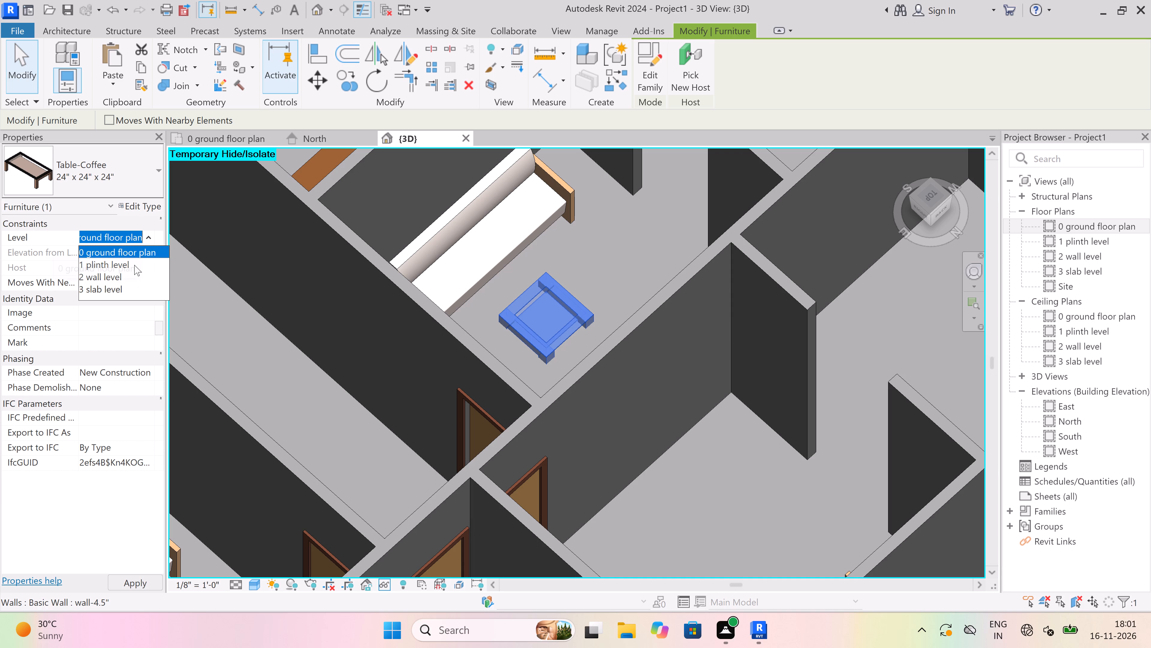
left_click(133, 267)
key("Escape")
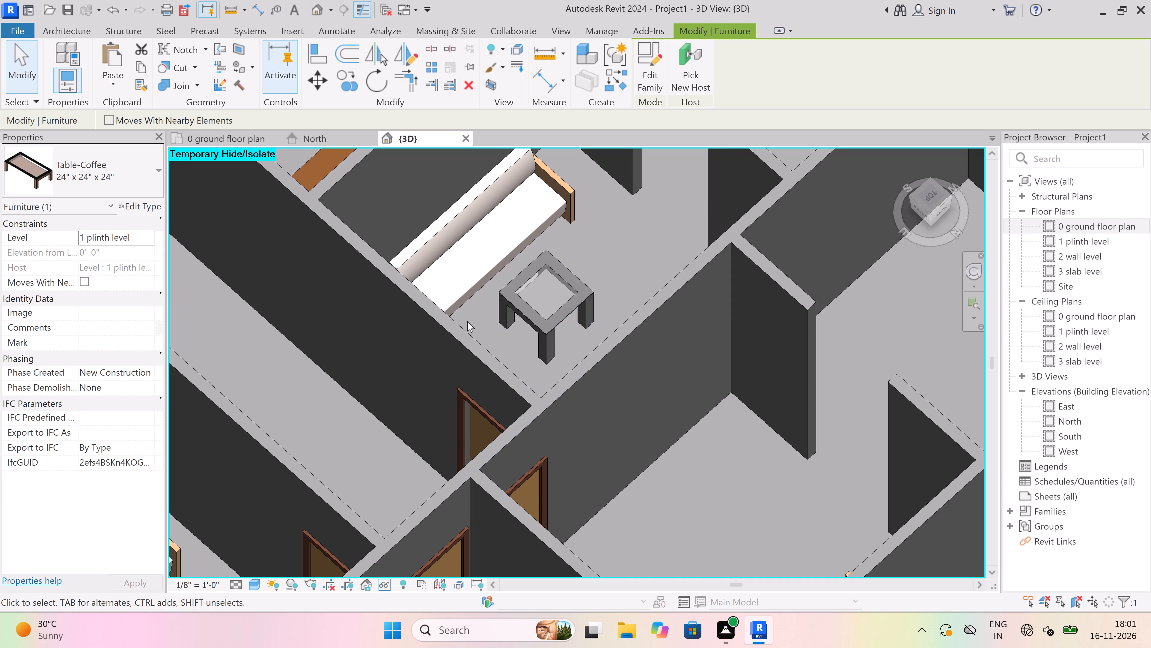
Set the level of the coffee table in the western 10'8"x9'9" living room to 1 plinth level.
scroll(492, 292, "down", 9)
scroll(565, 413, "up", 4)
scroll(562, 367, "up", 4)
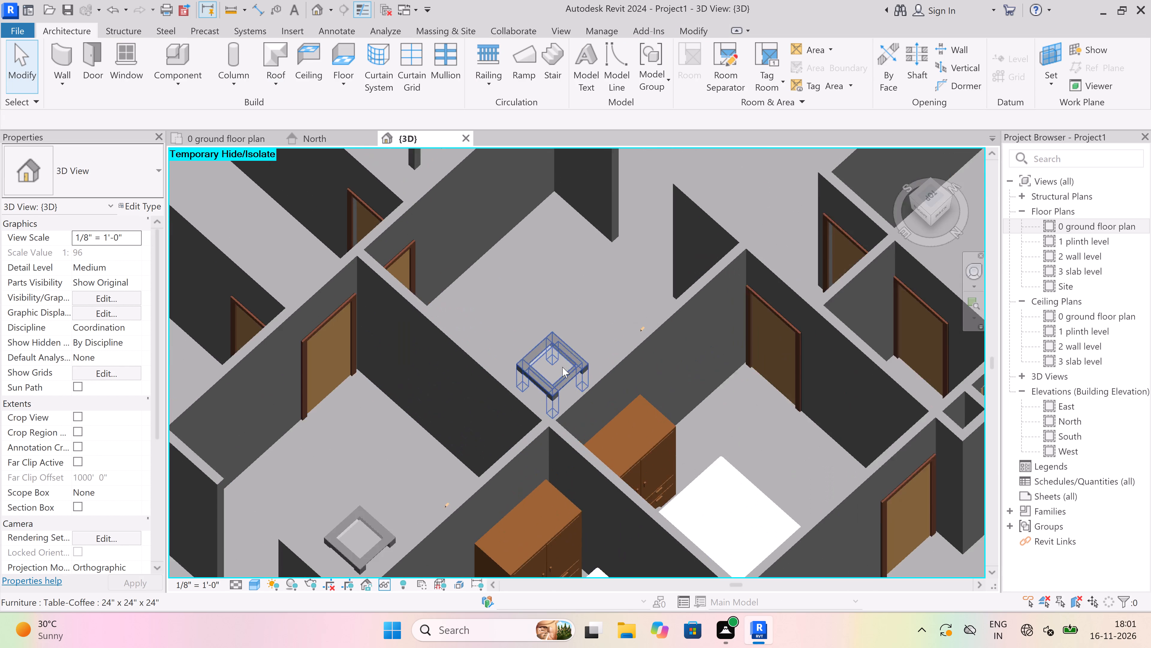
left_click(566, 377)
left_click(145, 240)
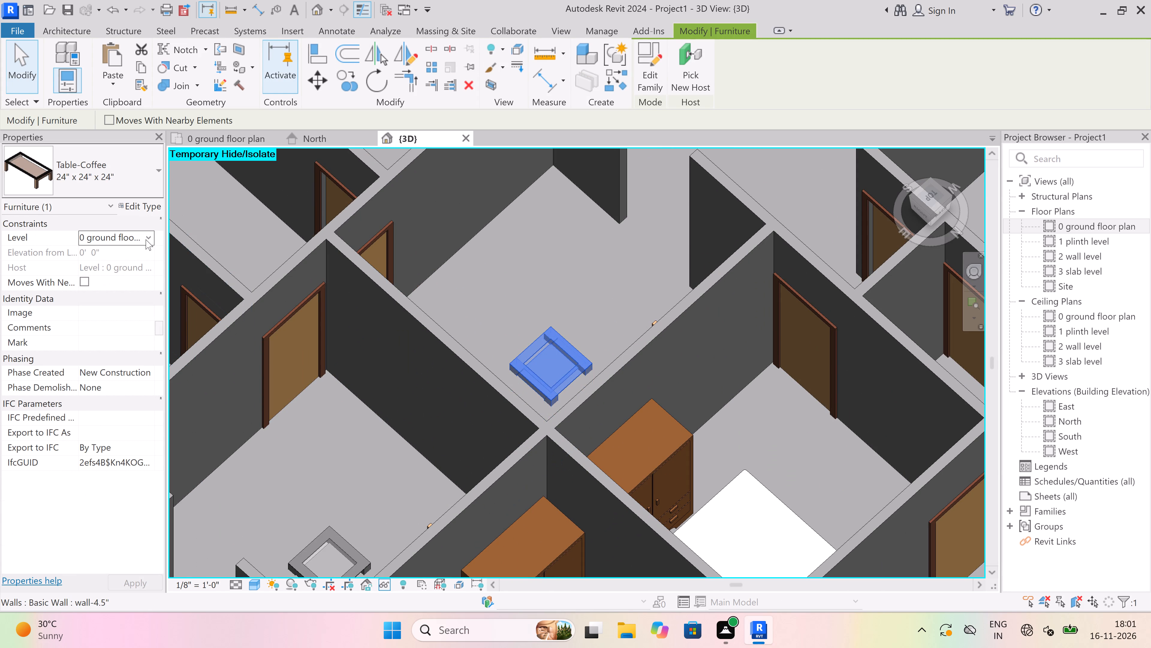
left_click(141, 265)
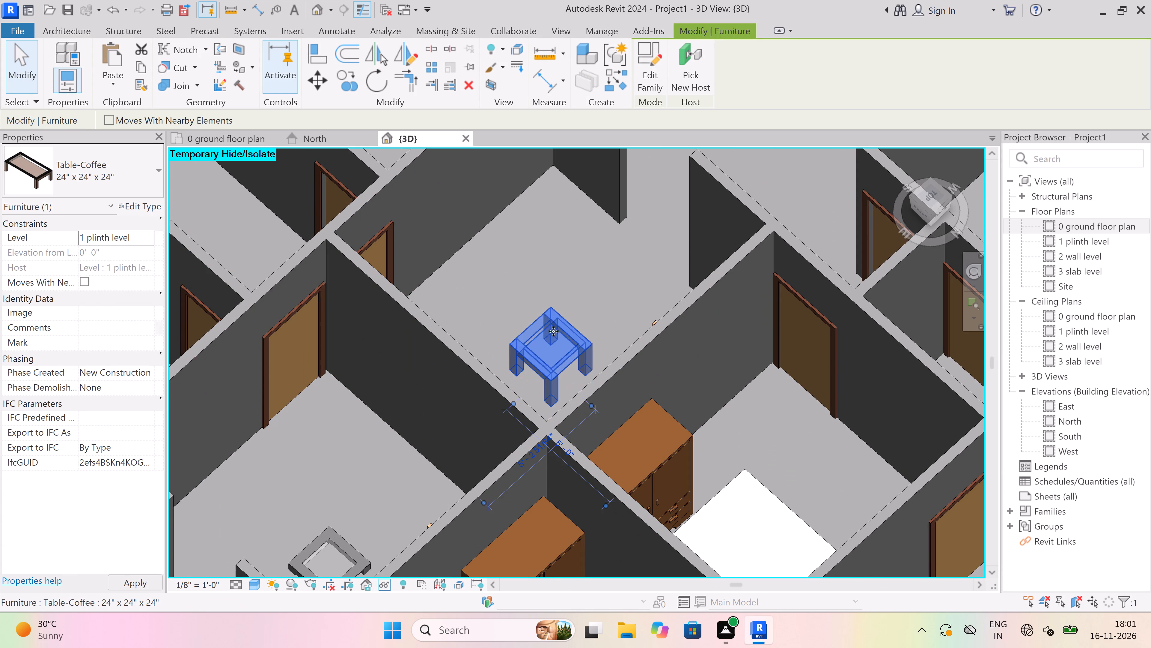
key("Escape")
Set the level of the coffee table in the eastern 10'8"x9'9" living room to 1 plinth level.
scroll(586, 348, "down", 7)
scroll(506, 424, "up", 3)
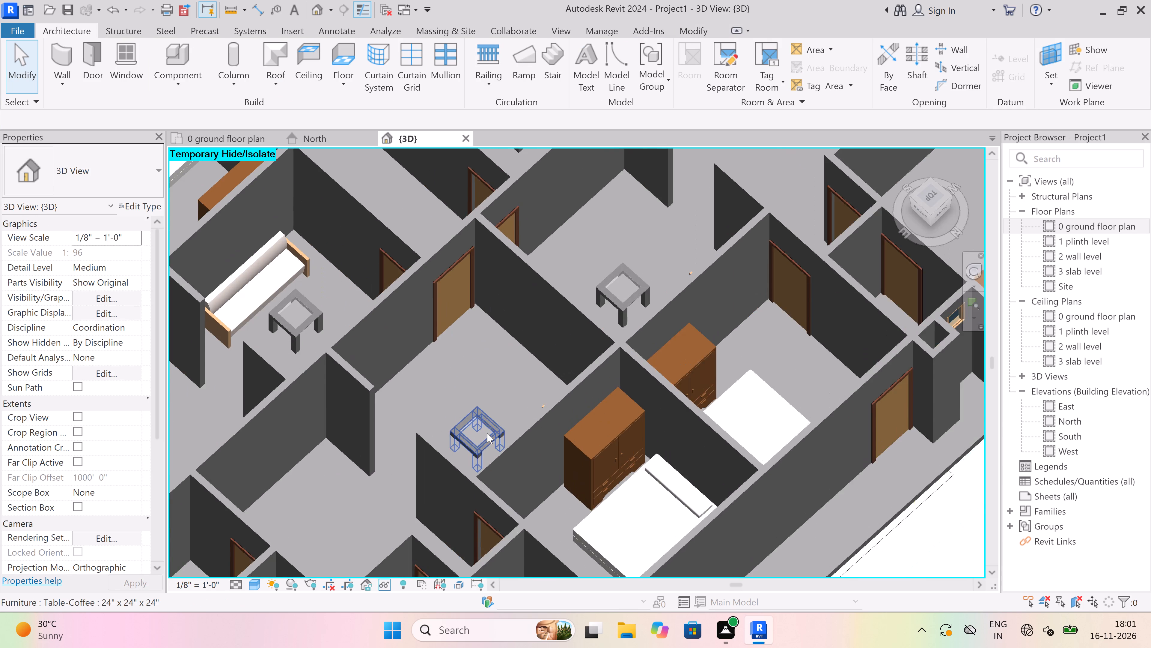
scroll(487, 433, "up", 4)
left_click(486, 439)
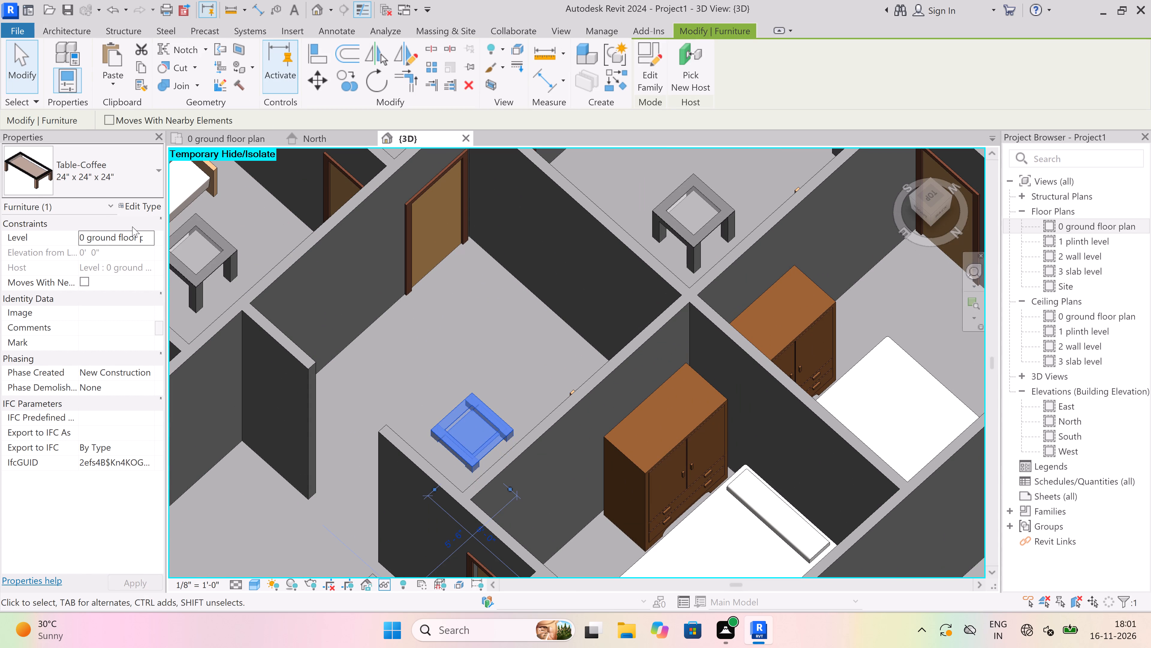
left_click(144, 237)
left_click(136, 266)
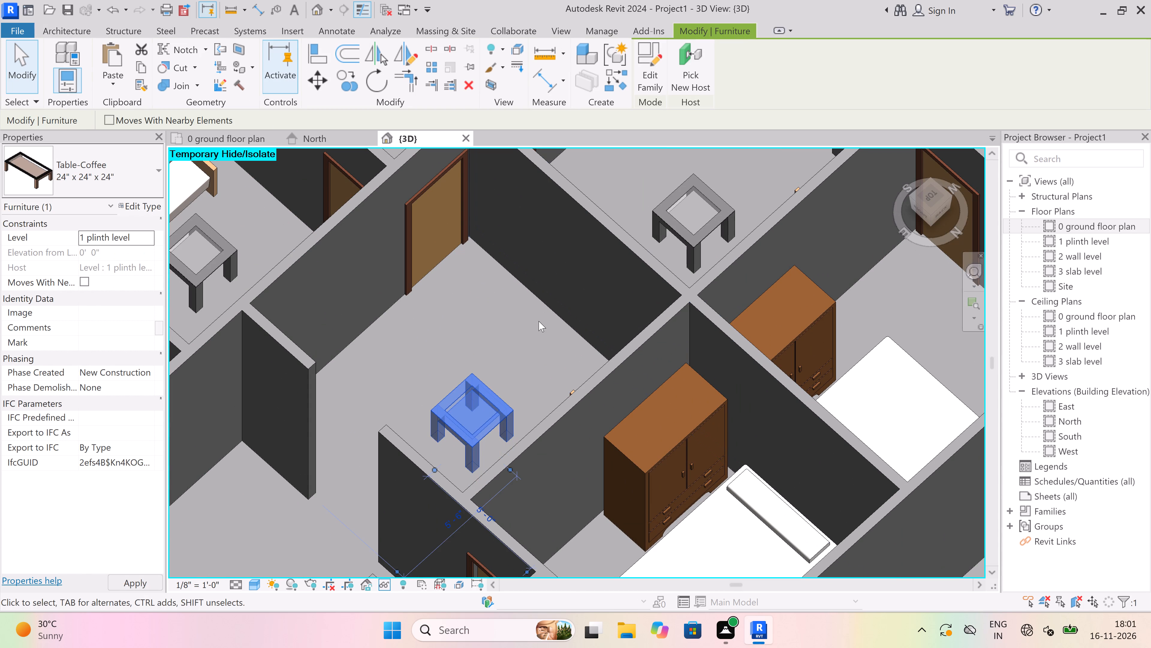
key("Escape")
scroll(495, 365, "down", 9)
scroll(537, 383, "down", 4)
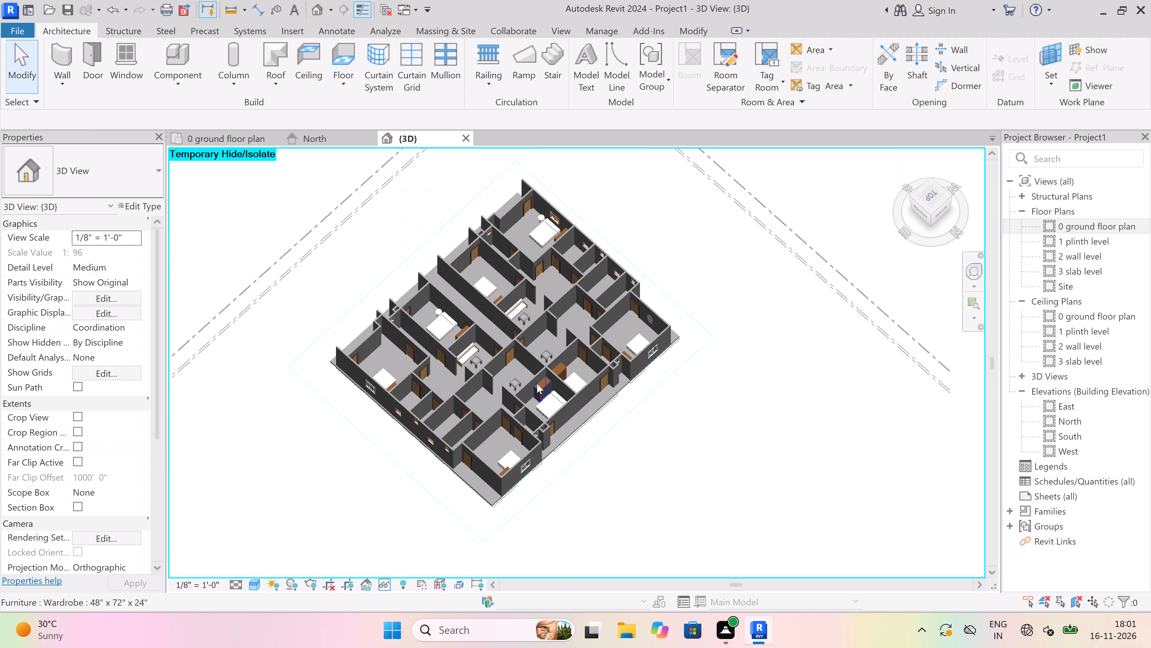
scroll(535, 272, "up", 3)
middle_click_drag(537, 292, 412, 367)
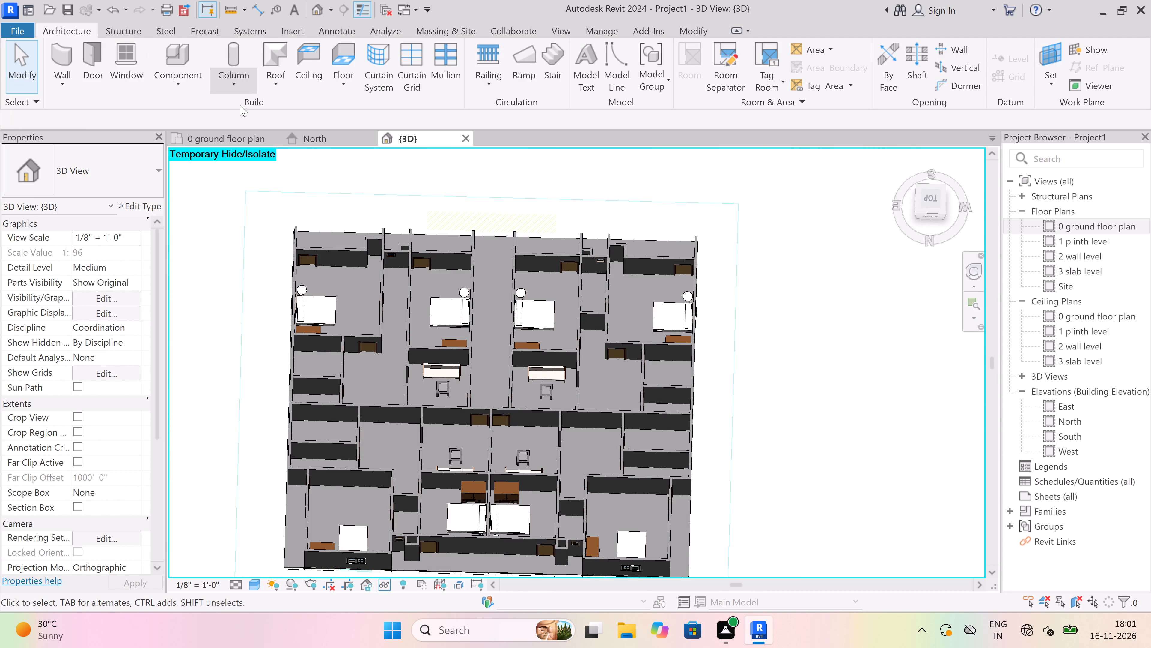
Return to the 0 ground floor plan view and set its visual style to Hidden Line.
double_click(235, 141)
scroll(546, 363, "down", 3)
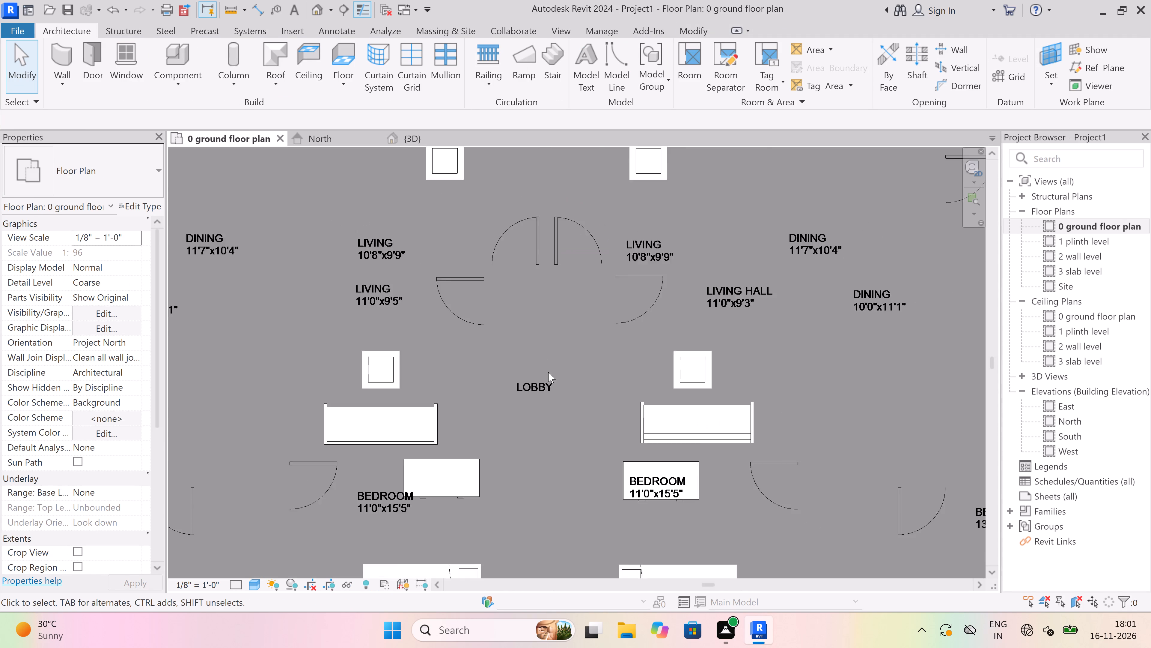
scroll(548, 372, "down", 5)
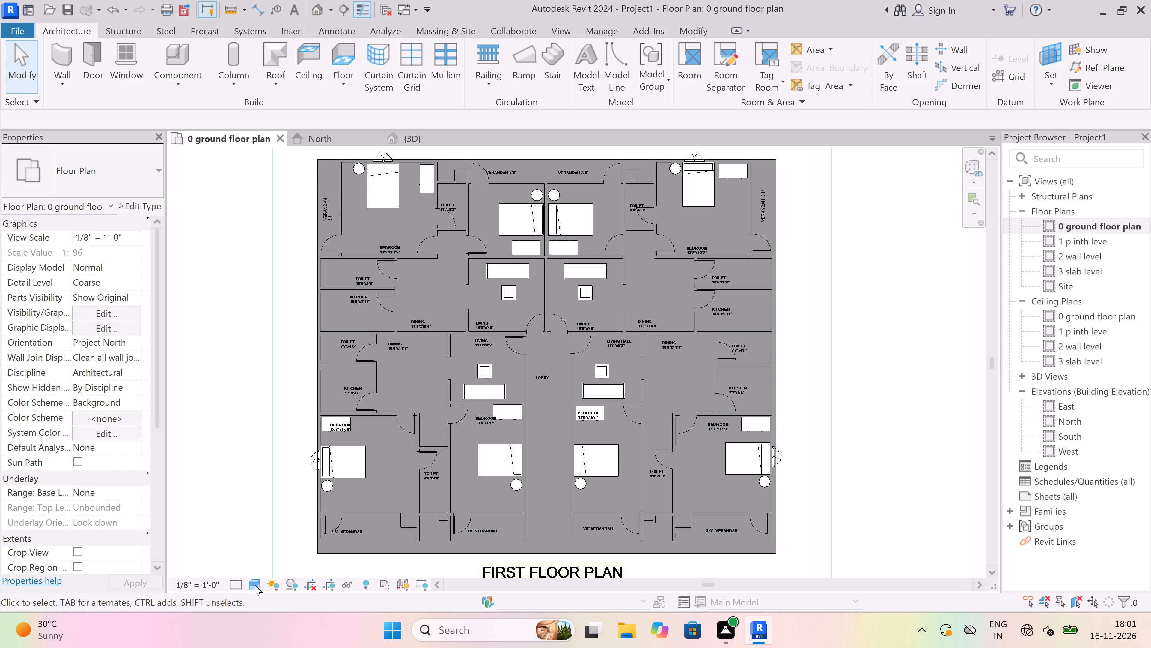
left_click(248, 585)
left_click(270, 517)
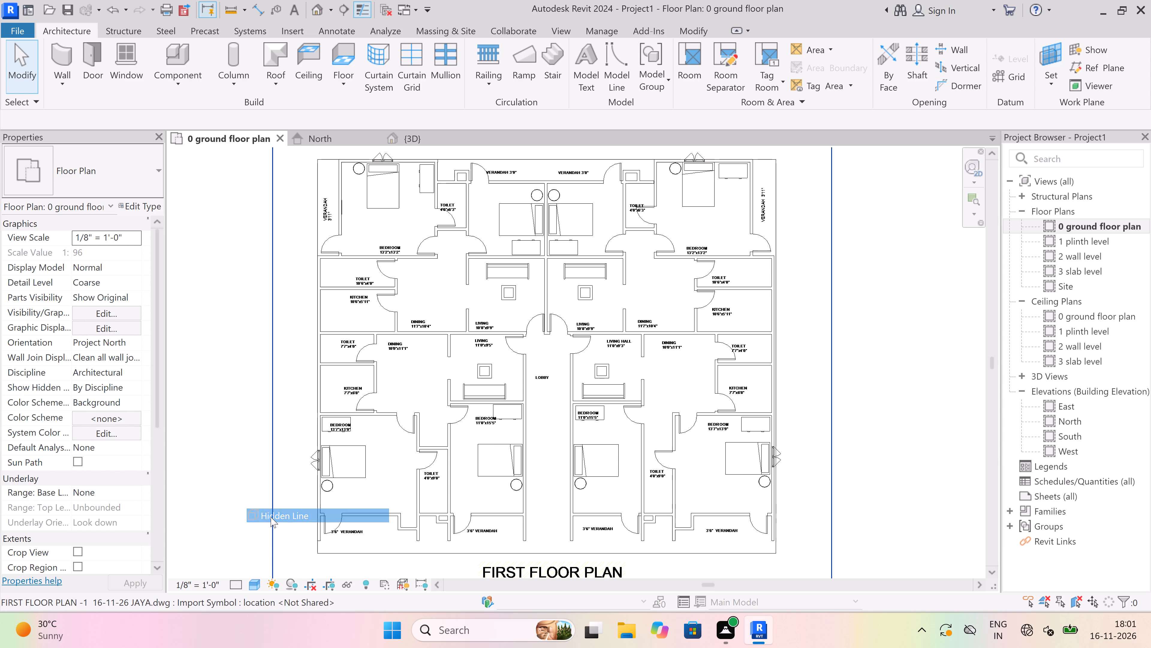
Load the Table-Conference2 w Chairs family from the Tables folder of the Furniture library as a component.
scroll(490, 271, "up", 1)
scroll(441, 337, "down", 3)
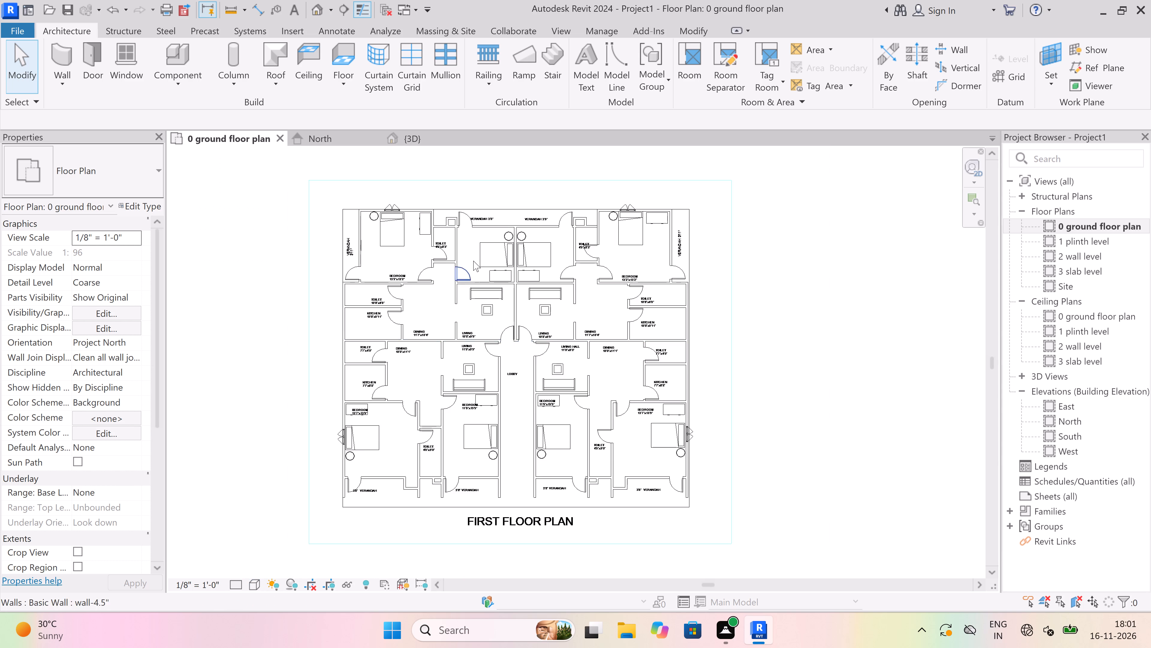
scroll(473, 261, "up", 2)
left_click(183, 83)
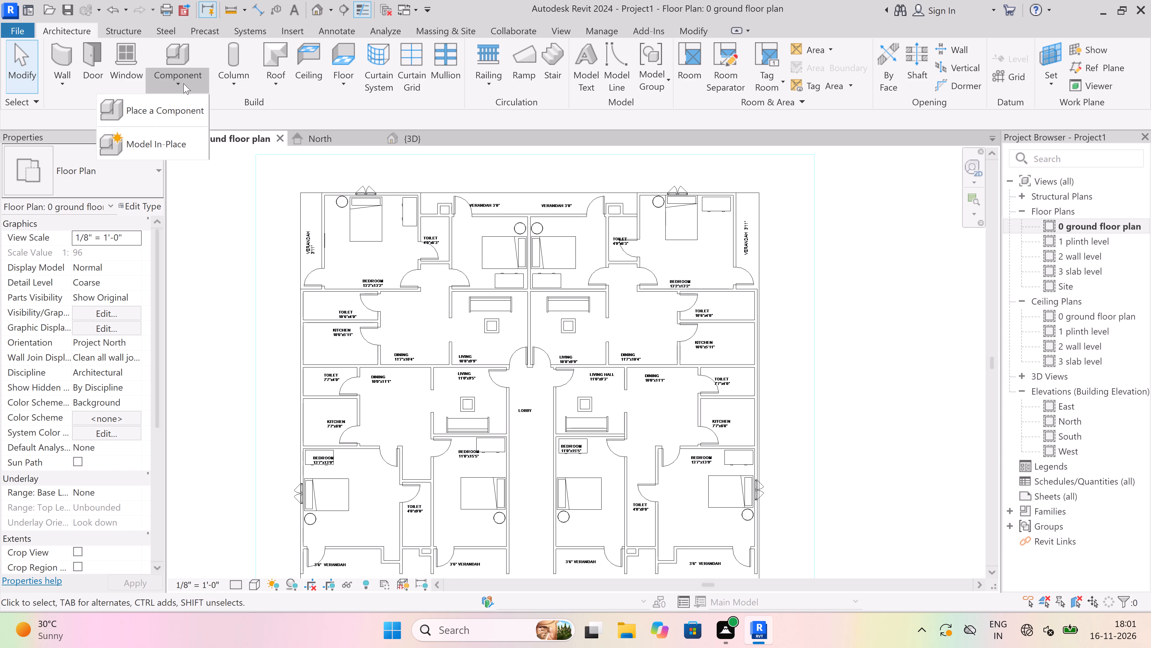
left_click(179, 106)
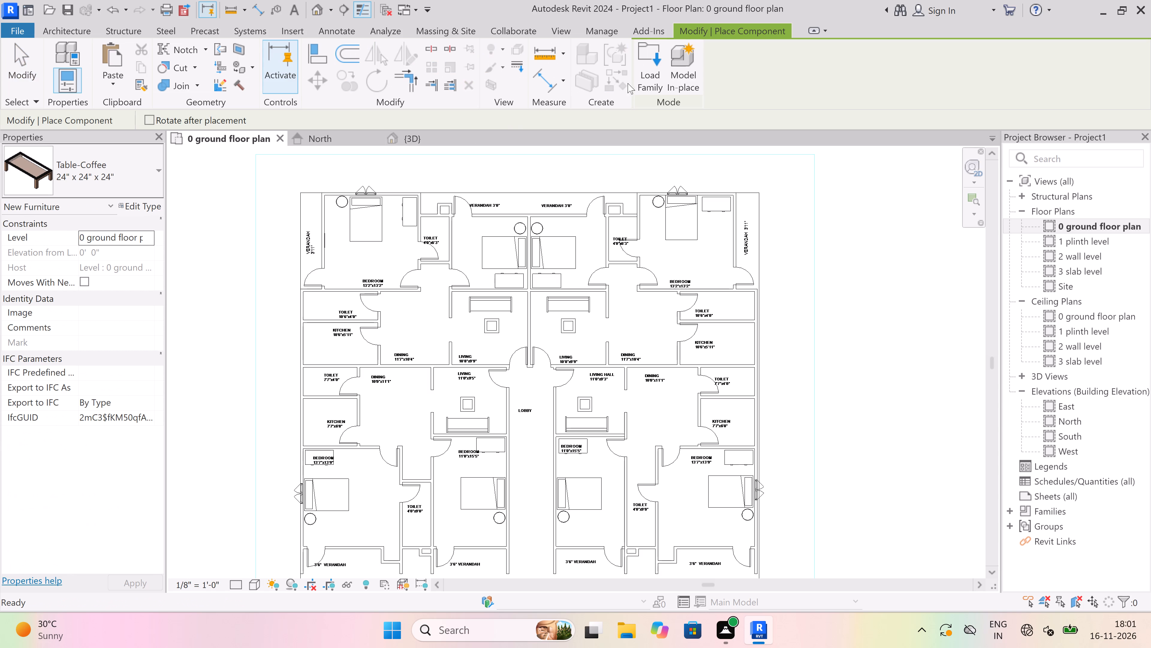
left_click(640, 72)
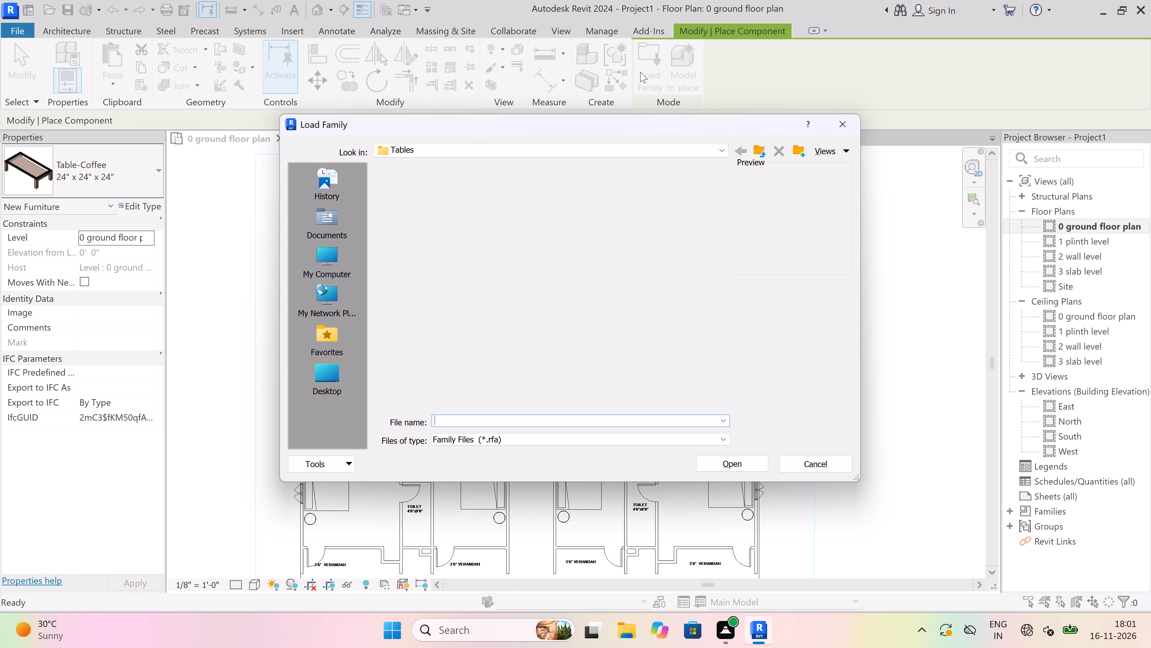
left_click(761, 149)
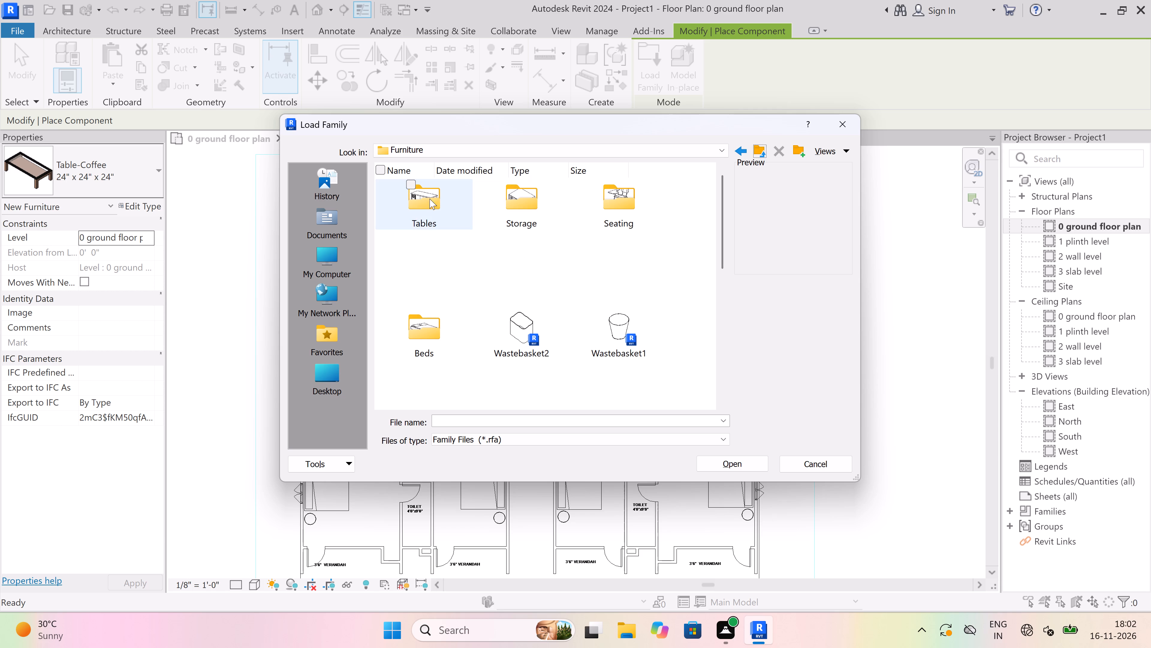
double_click(419, 187)
scroll(513, 305, "down", 1)
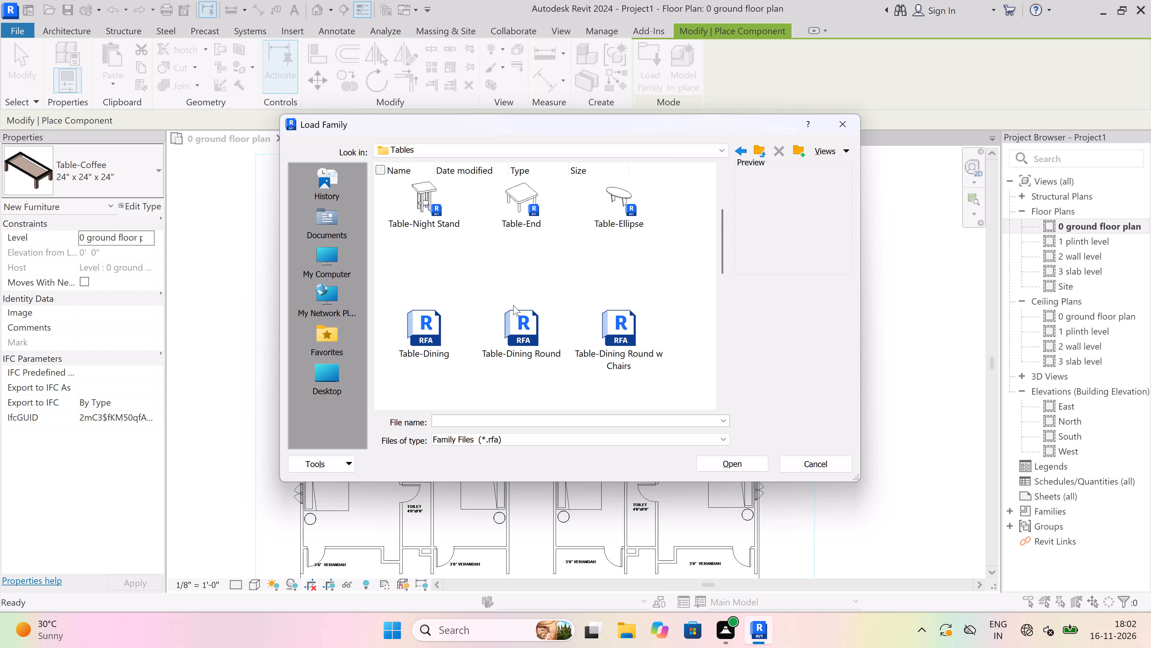
scroll(513, 305, "down", 1)
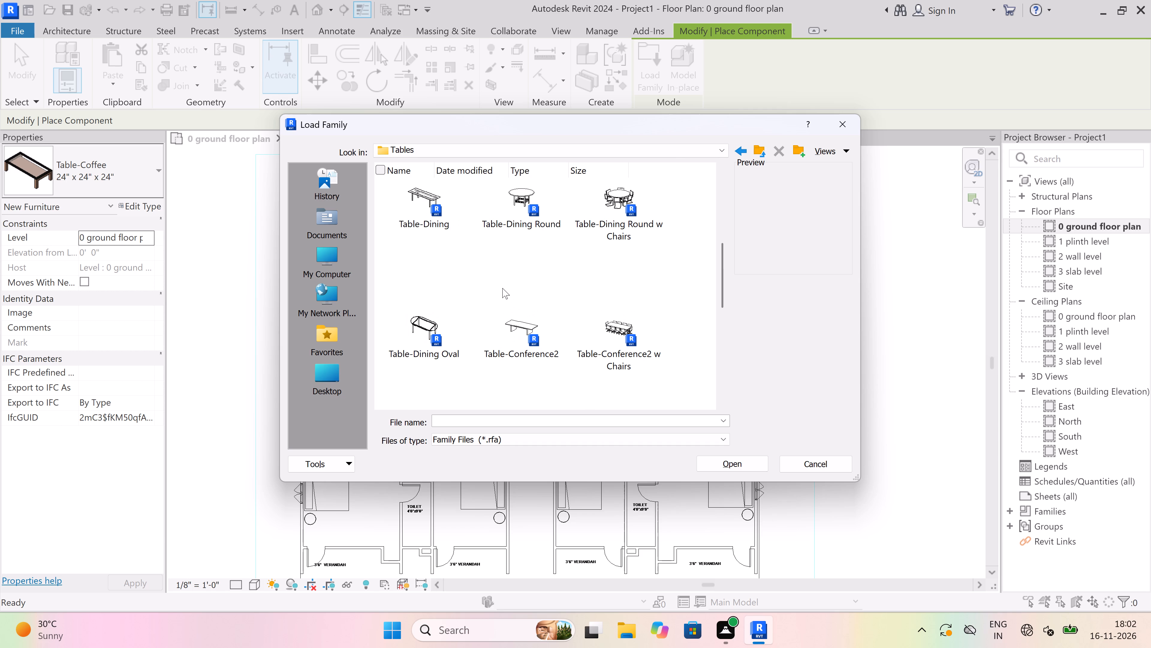
scroll(502, 288, "down", 1)
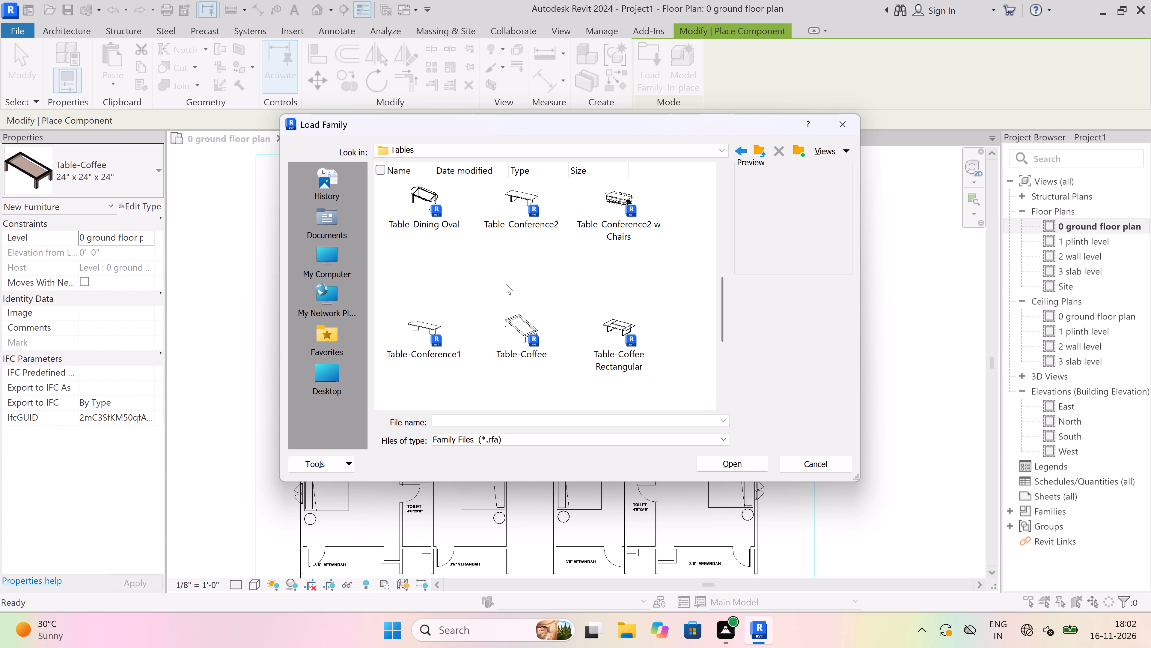
scroll(506, 283, "down", 1)
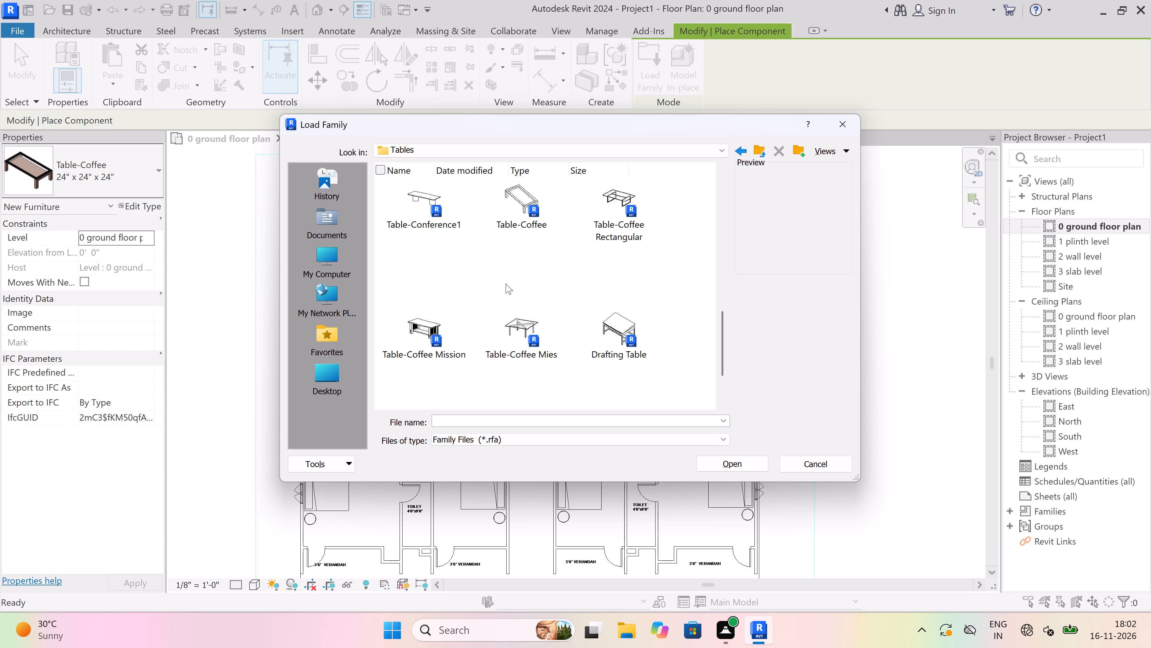
scroll(506, 283, "down", 1)
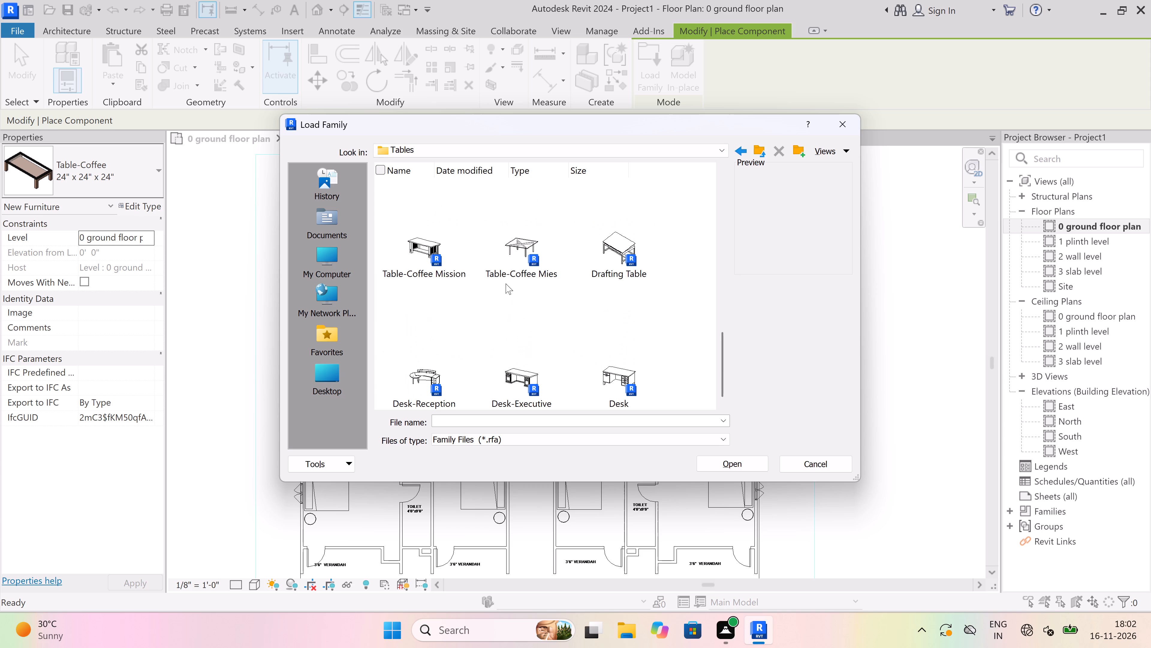
scroll(506, 283, "down", 1)
scroll(506, 283, "up", 1)
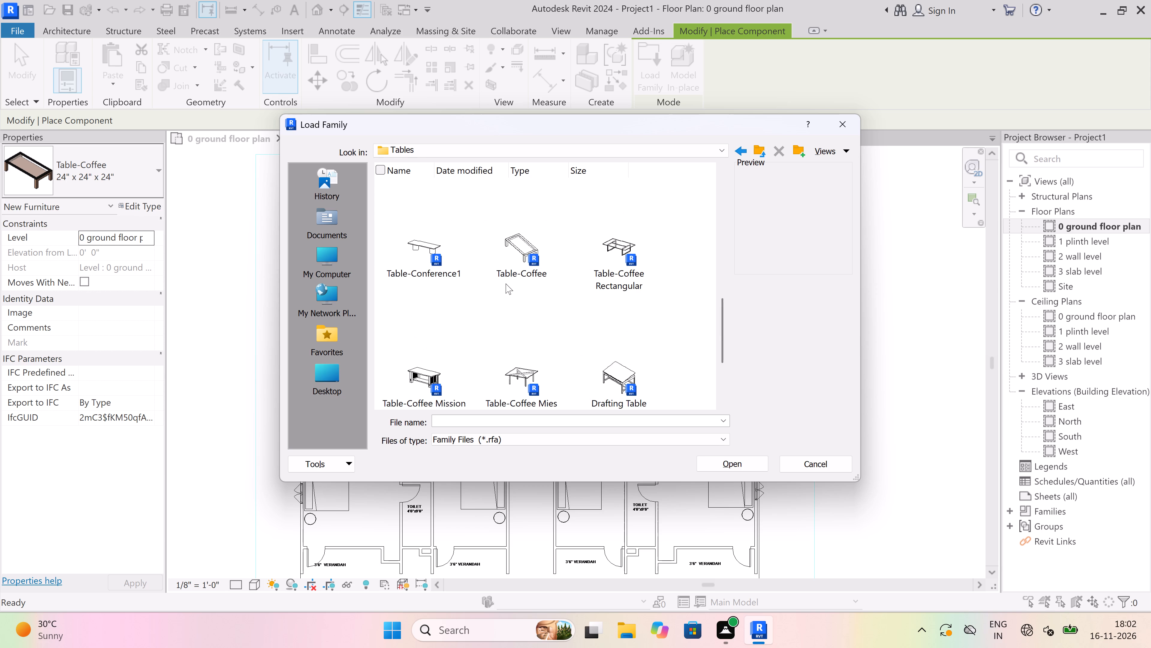
scroll(506, 283, "up", 1)
double_click(625, 244)
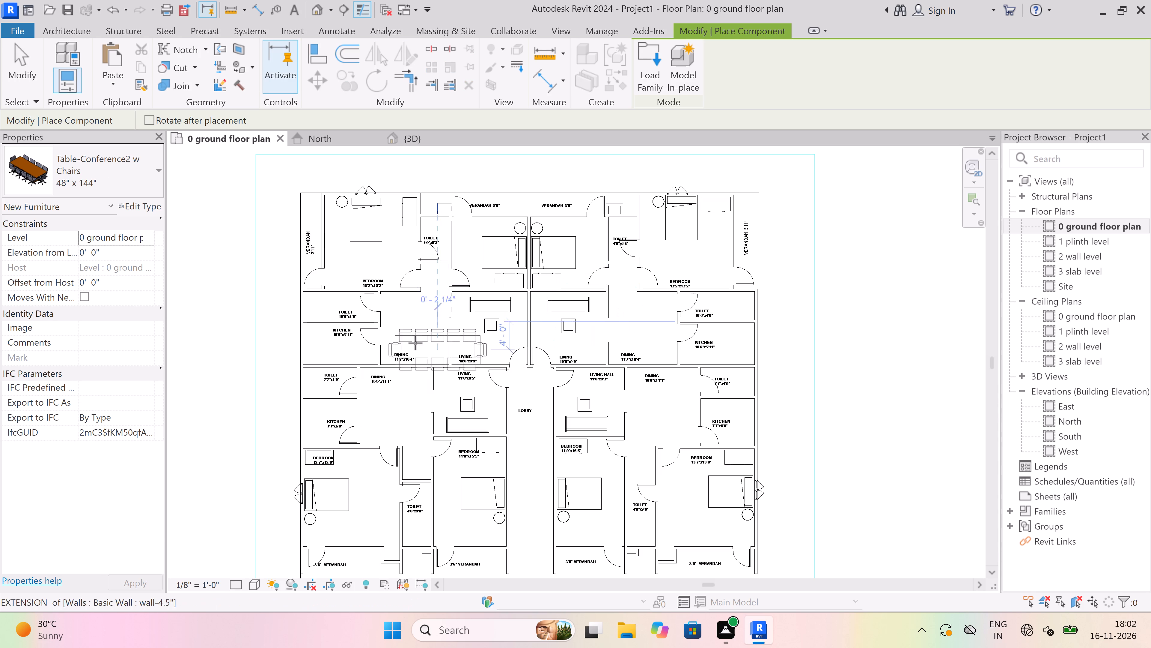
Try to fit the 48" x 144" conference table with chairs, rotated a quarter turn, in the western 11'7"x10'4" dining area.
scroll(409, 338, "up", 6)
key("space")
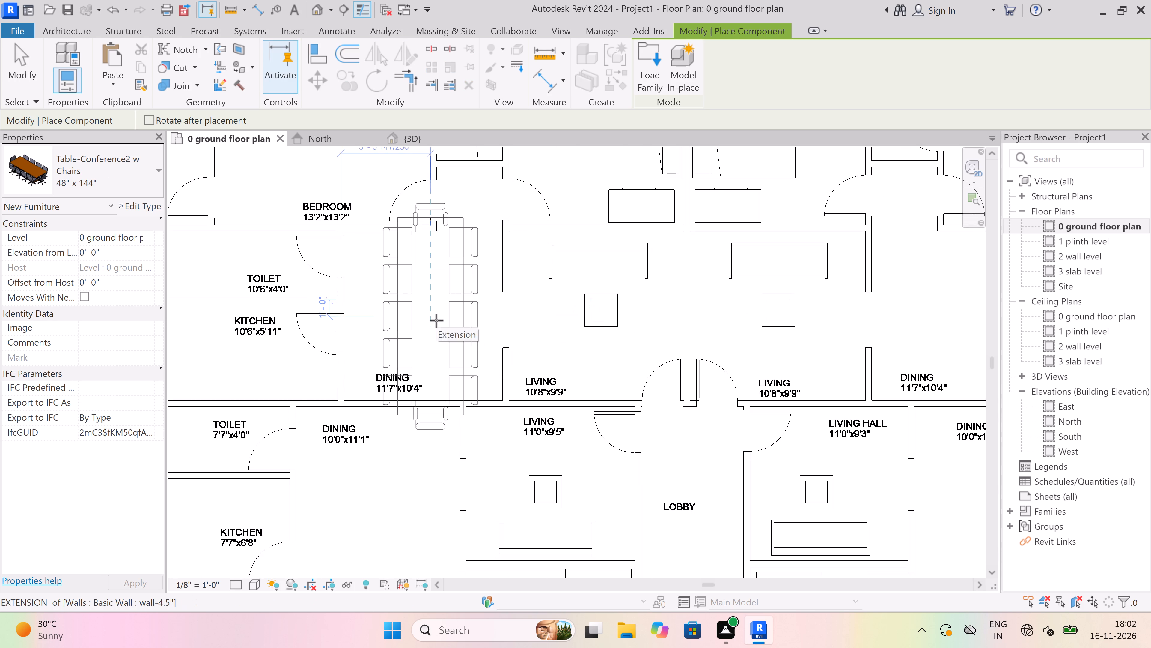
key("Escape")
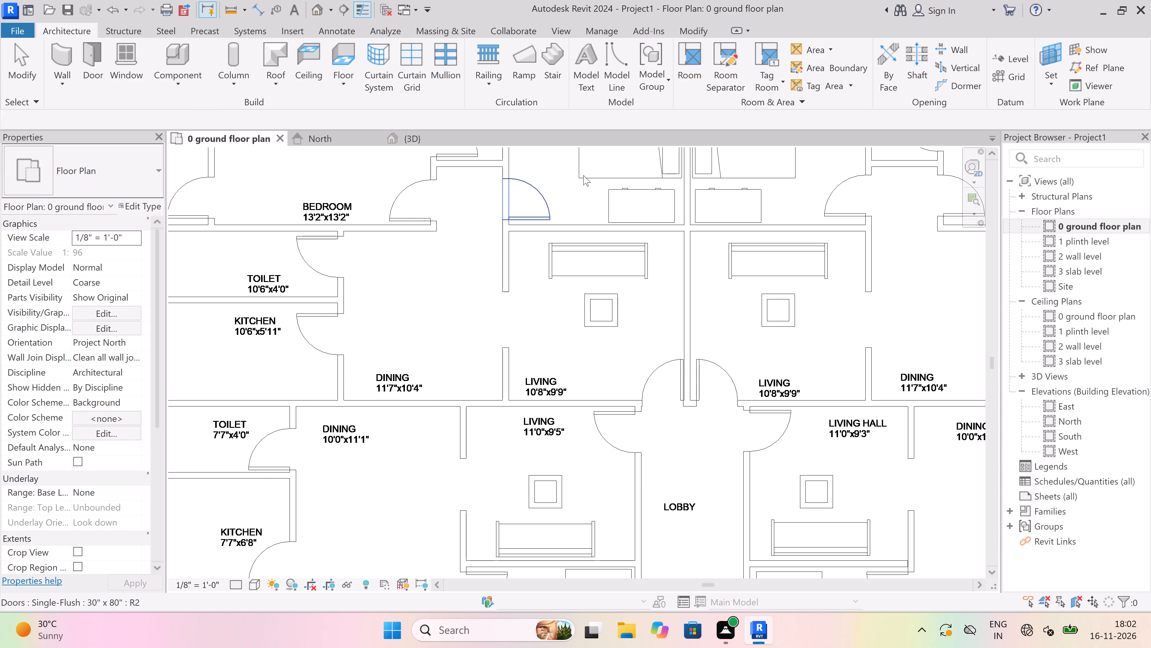
Load the Television-Plasma family from the Furniture library folder as a component.
scroll(508, 353, "down", 7)
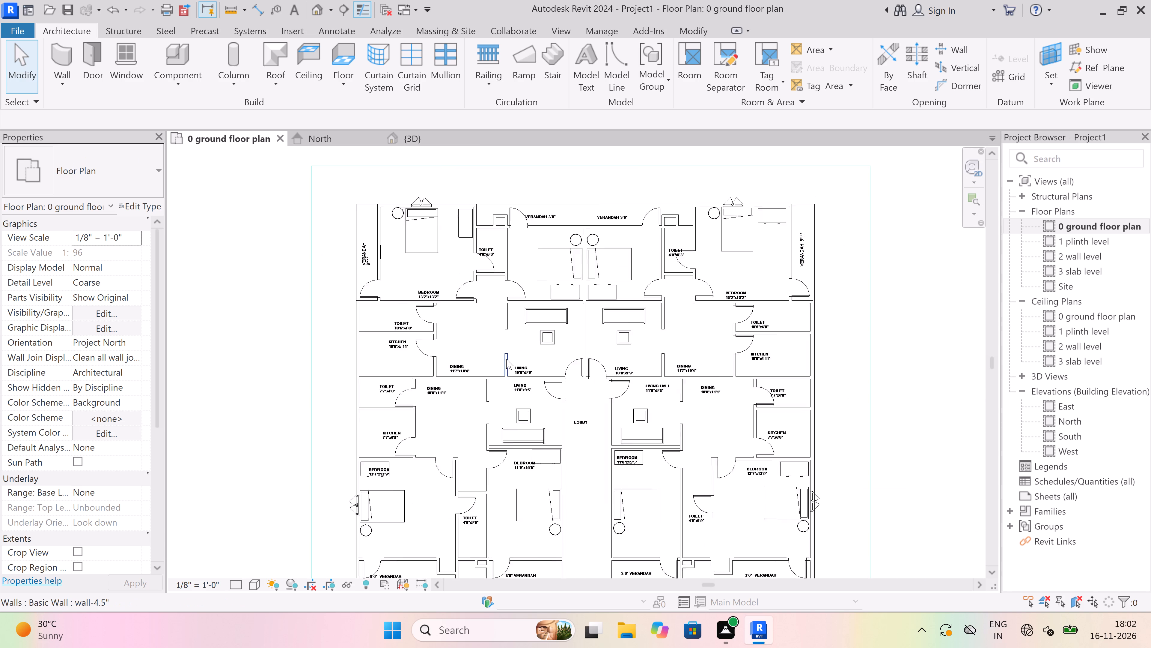
left_click(156, 85)
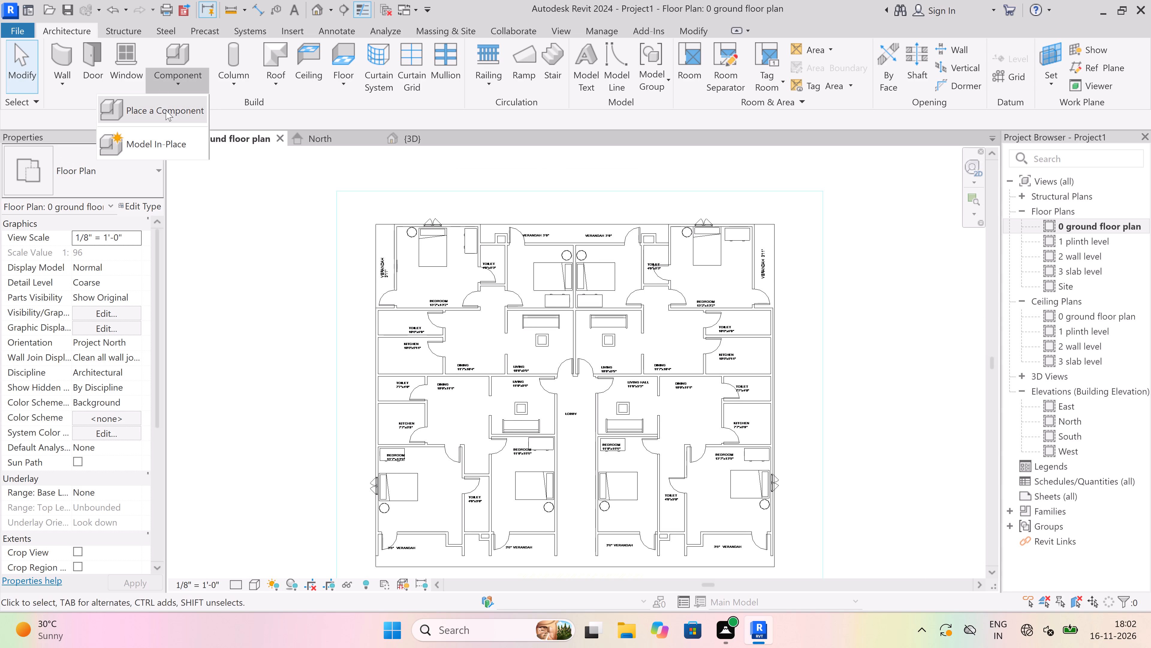
left_click(166, 110)
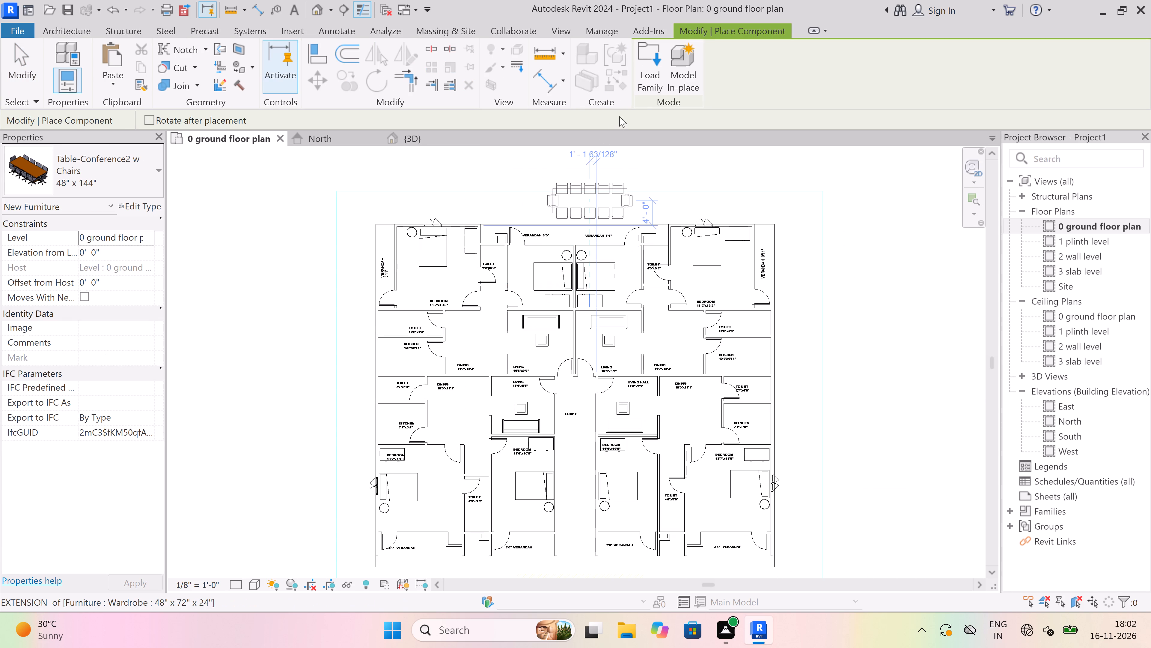
left_click(649, 73)
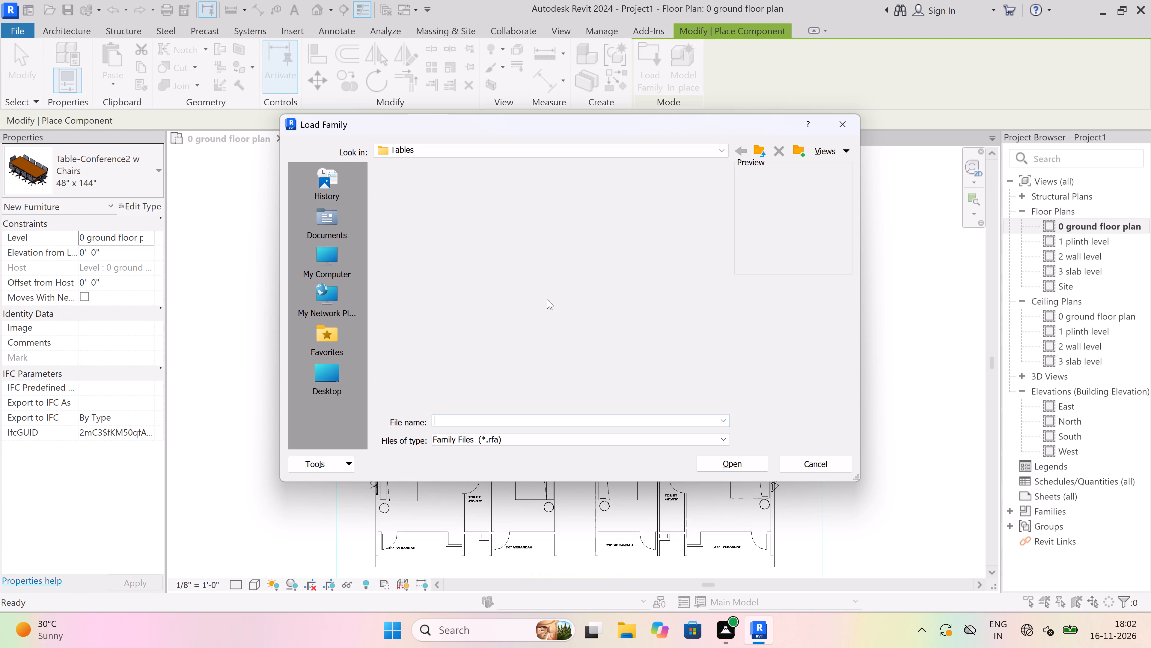
left_click(757, 149)
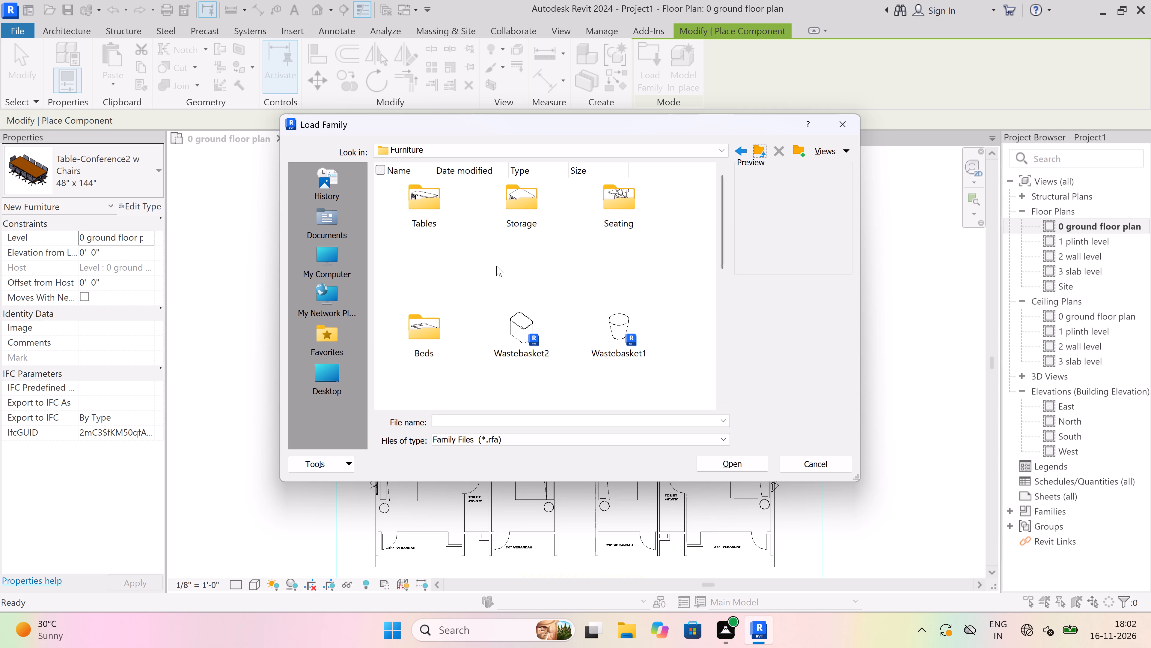
scroll(491, 253, "down", 1)
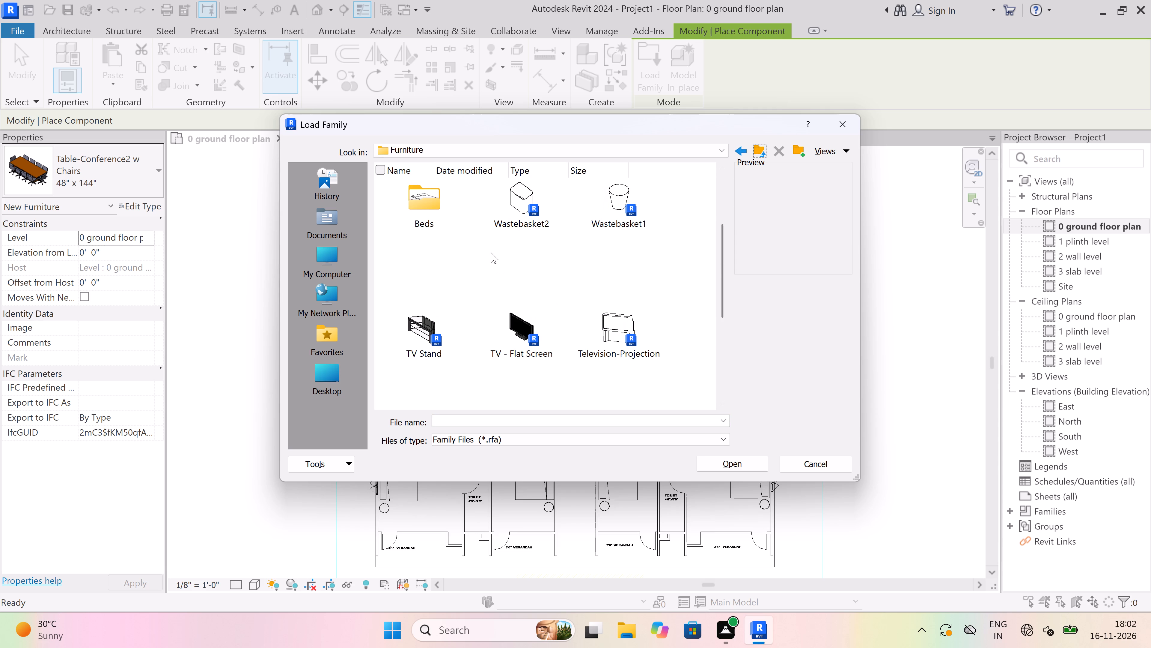
scroll(491, 253, "down", 1)
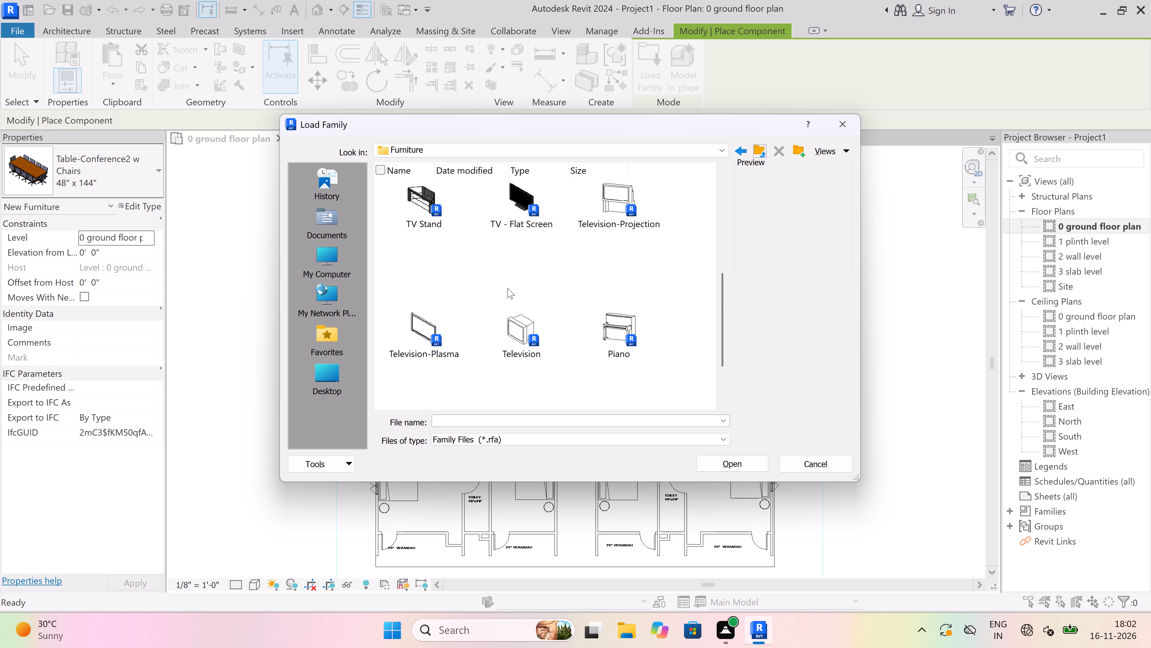
scroll(507, 288, "down", 1)
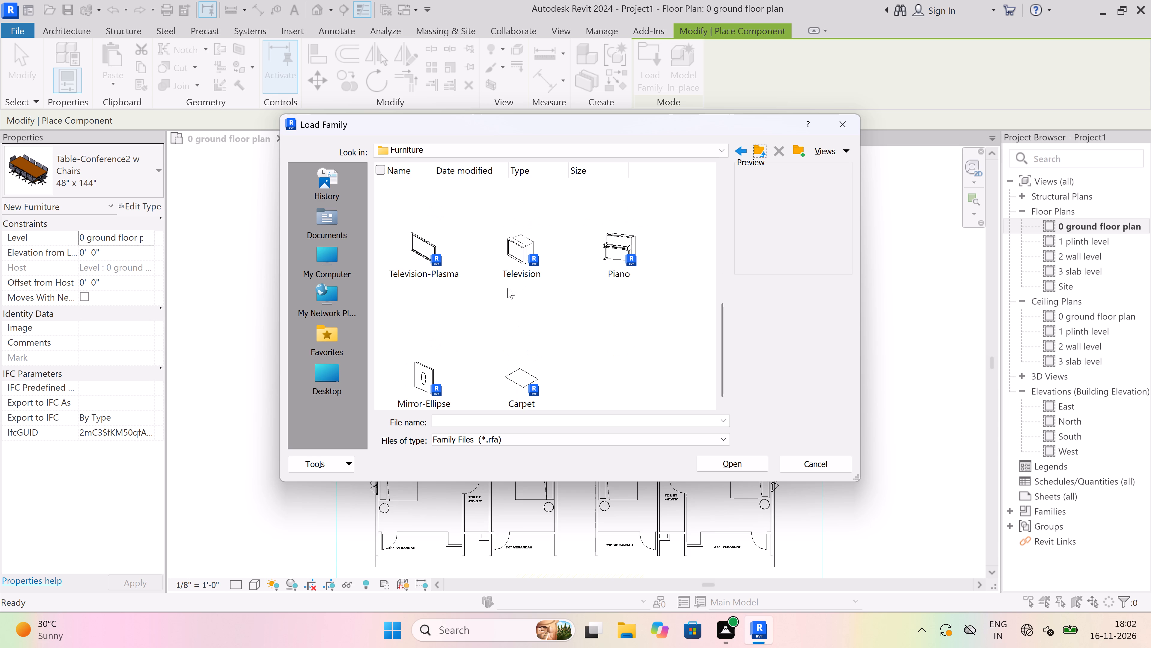
scroll(507, 288, "down", 2)
double_click(416, 252)
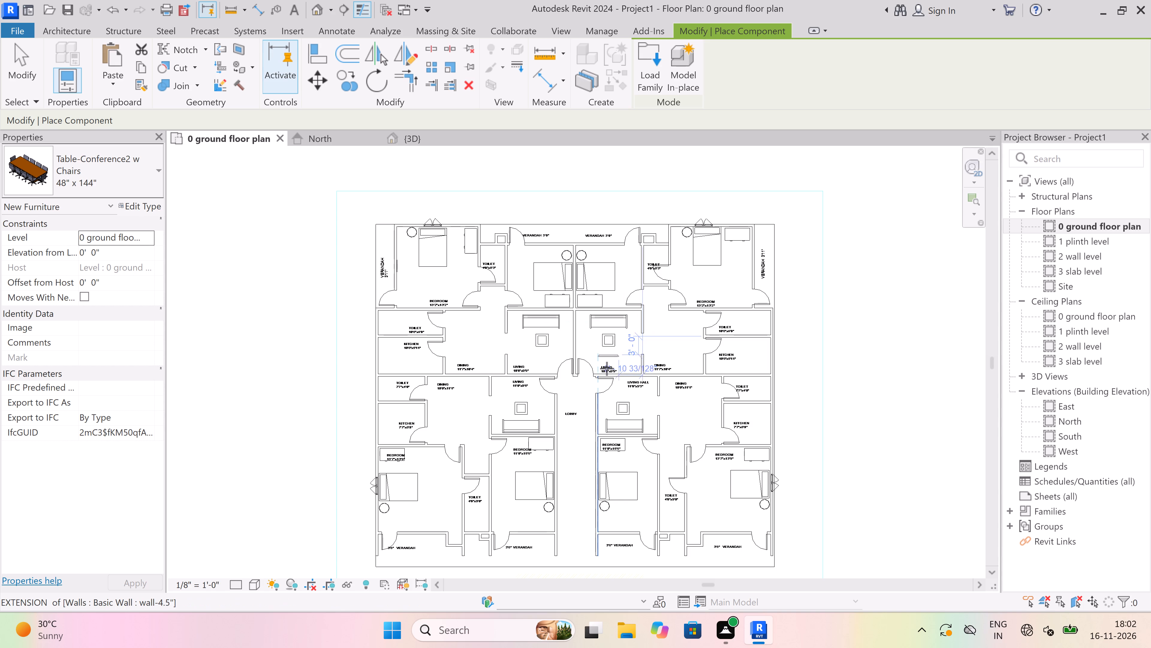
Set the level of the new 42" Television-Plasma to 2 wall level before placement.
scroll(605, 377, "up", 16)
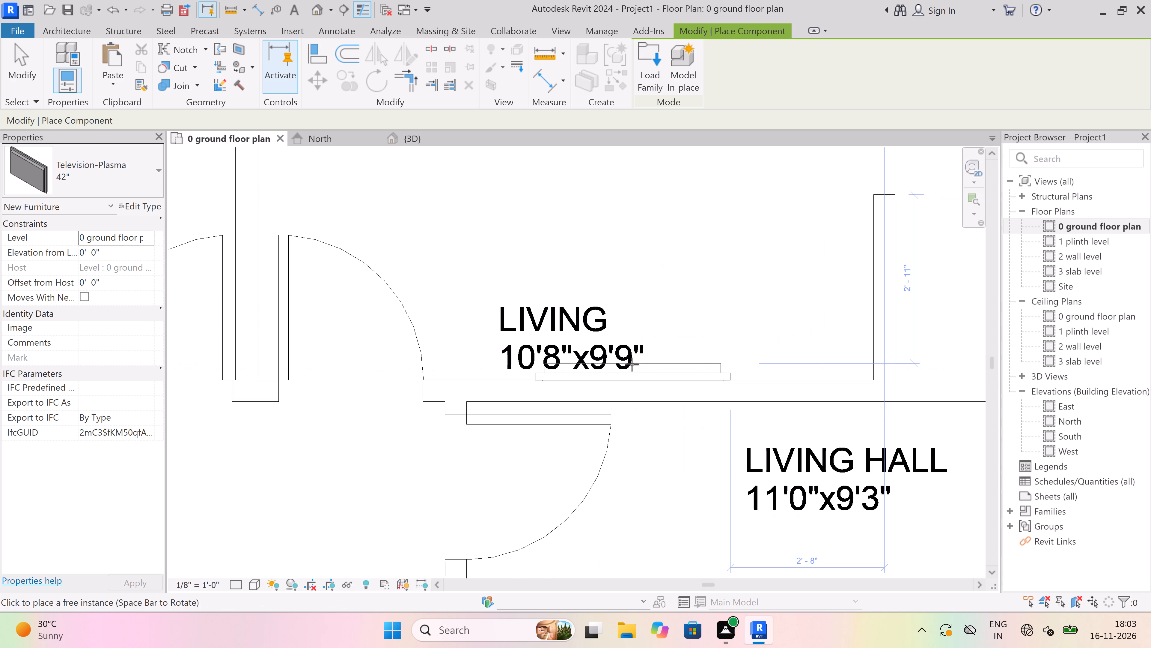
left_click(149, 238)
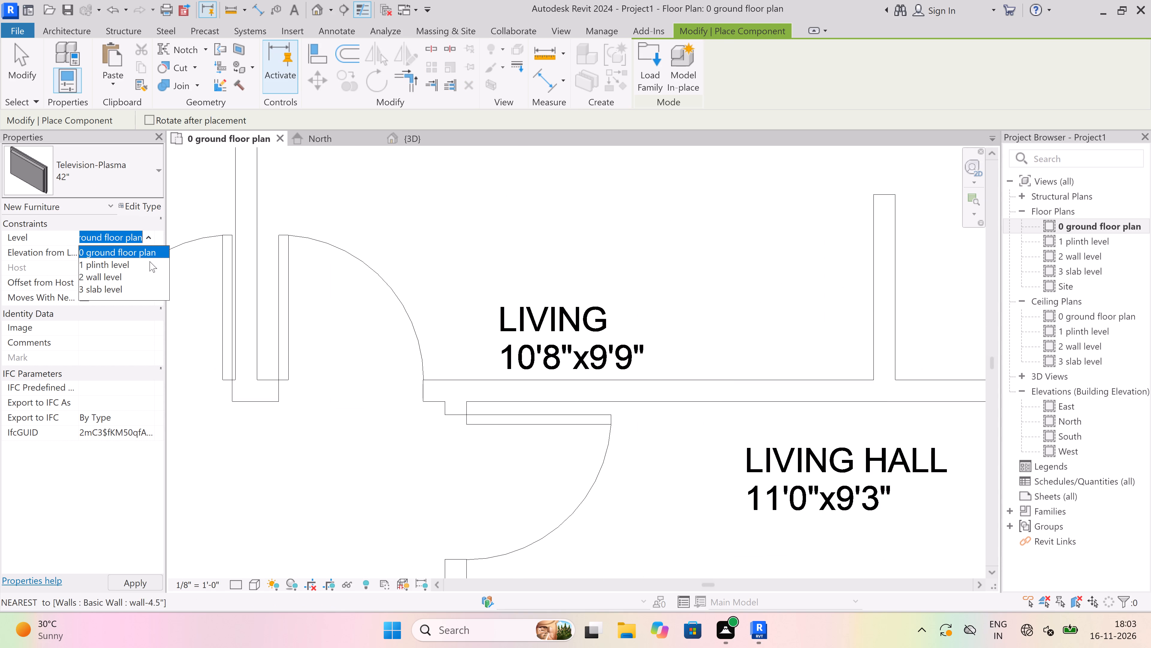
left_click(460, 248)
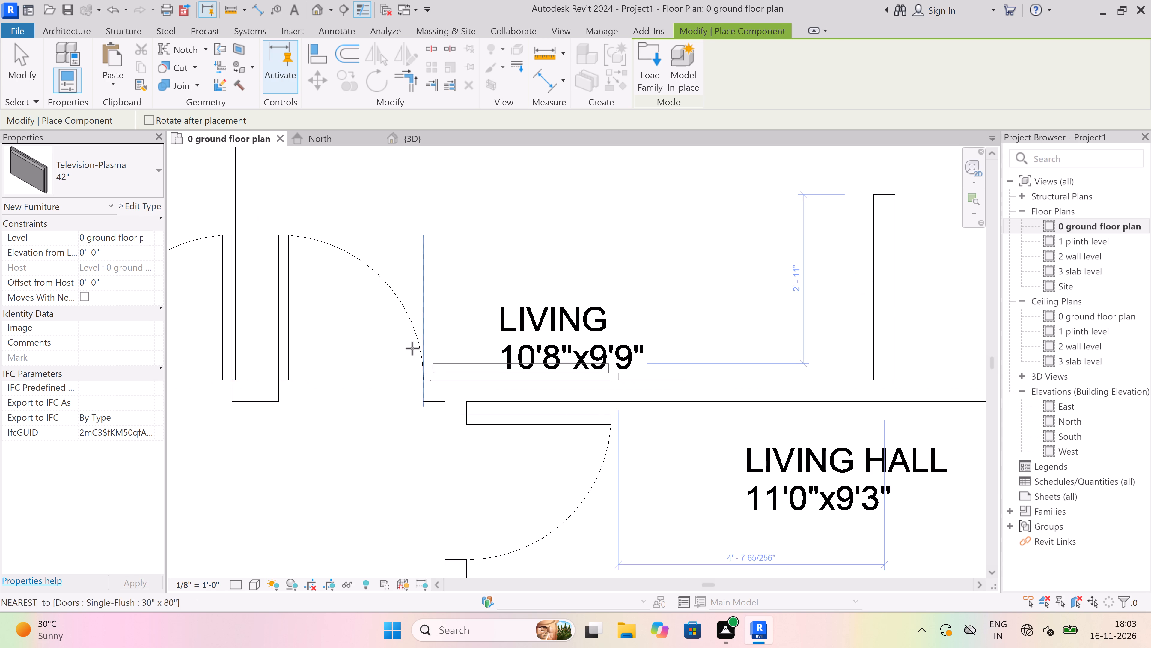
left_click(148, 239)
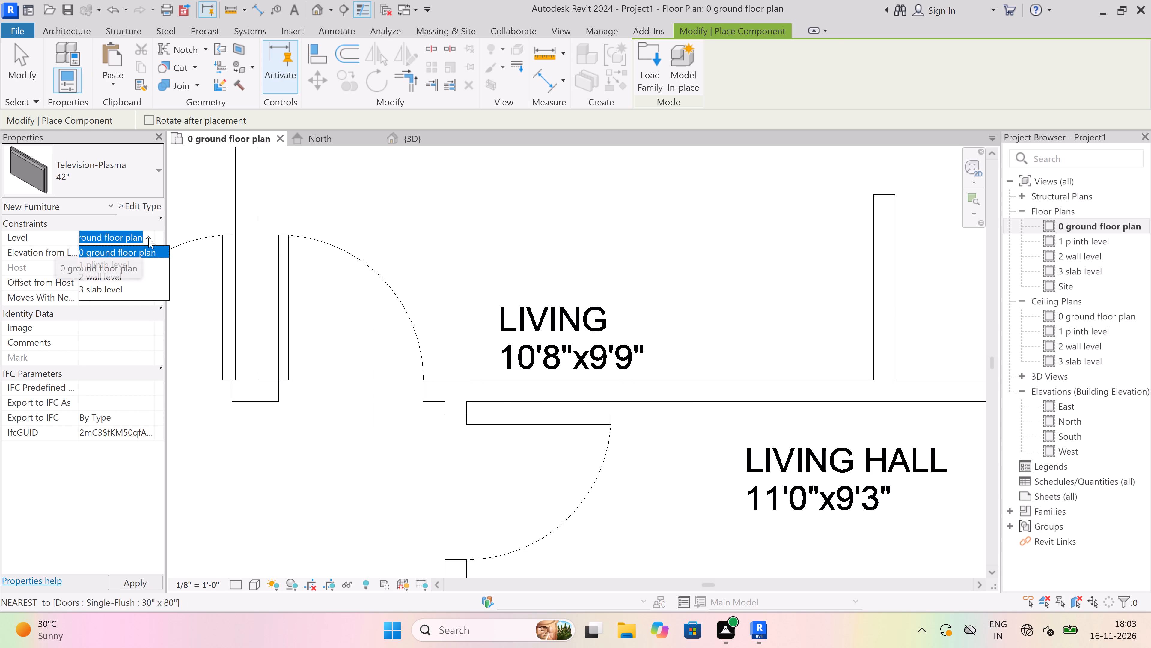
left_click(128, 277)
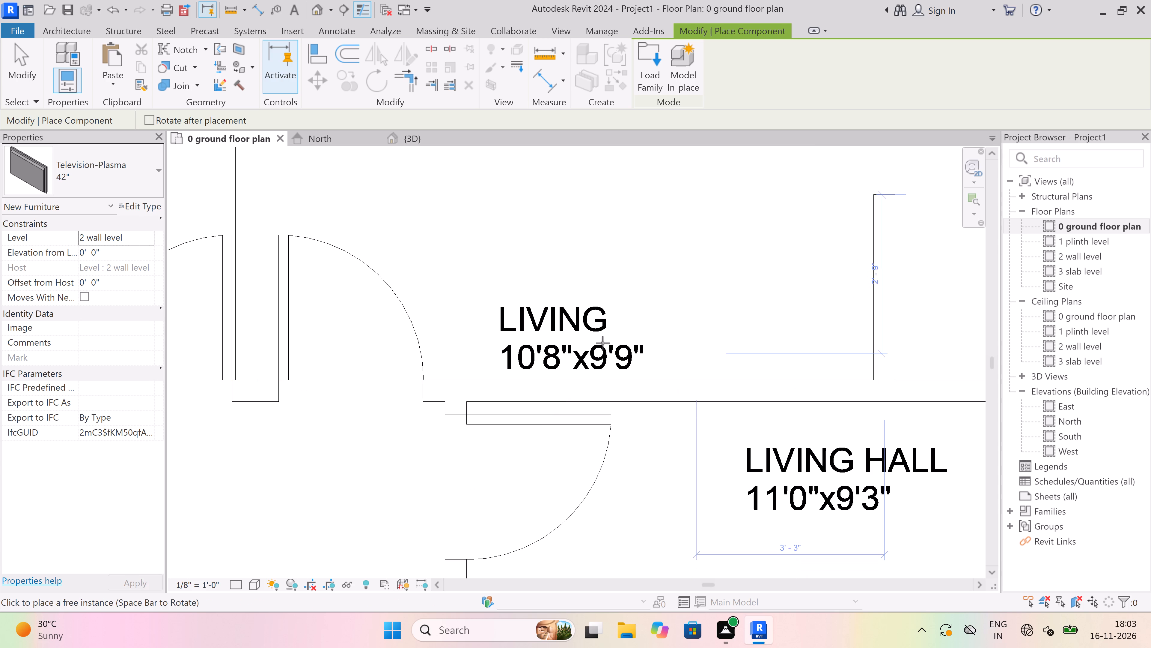
Place the 42" Television-Plasma on the 0 ground floor plan level, rotated a half turn, along the eastern 10'8"x9'9" living room's south wall.
scroll(521, 296, "down", 5)
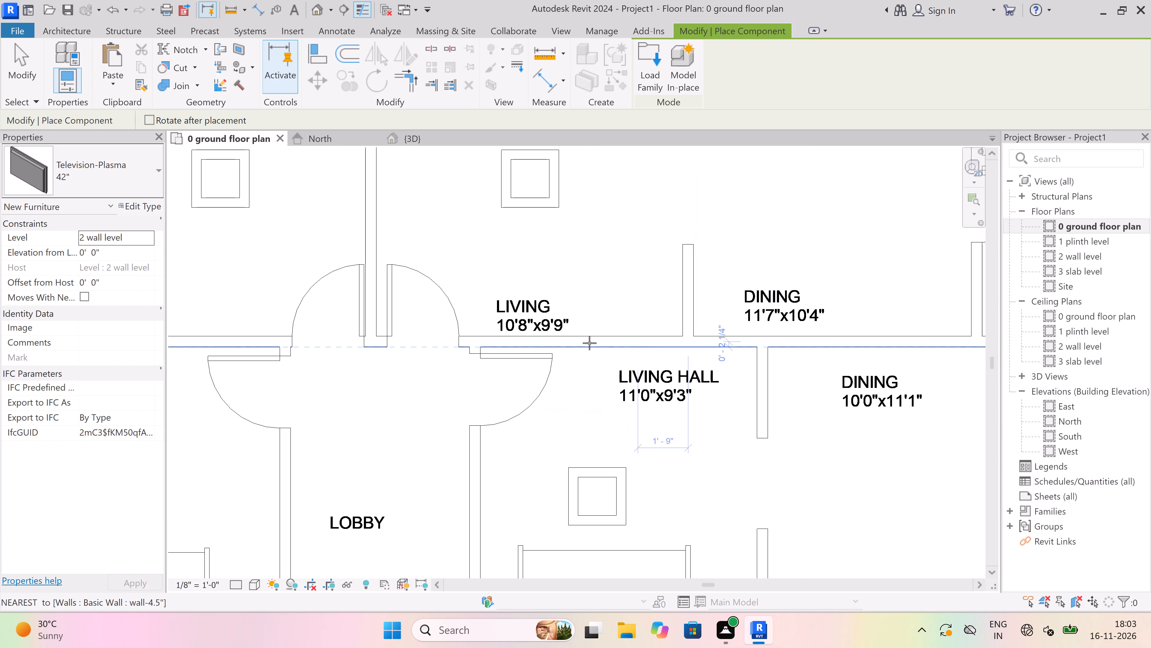
left_click(121, 180)
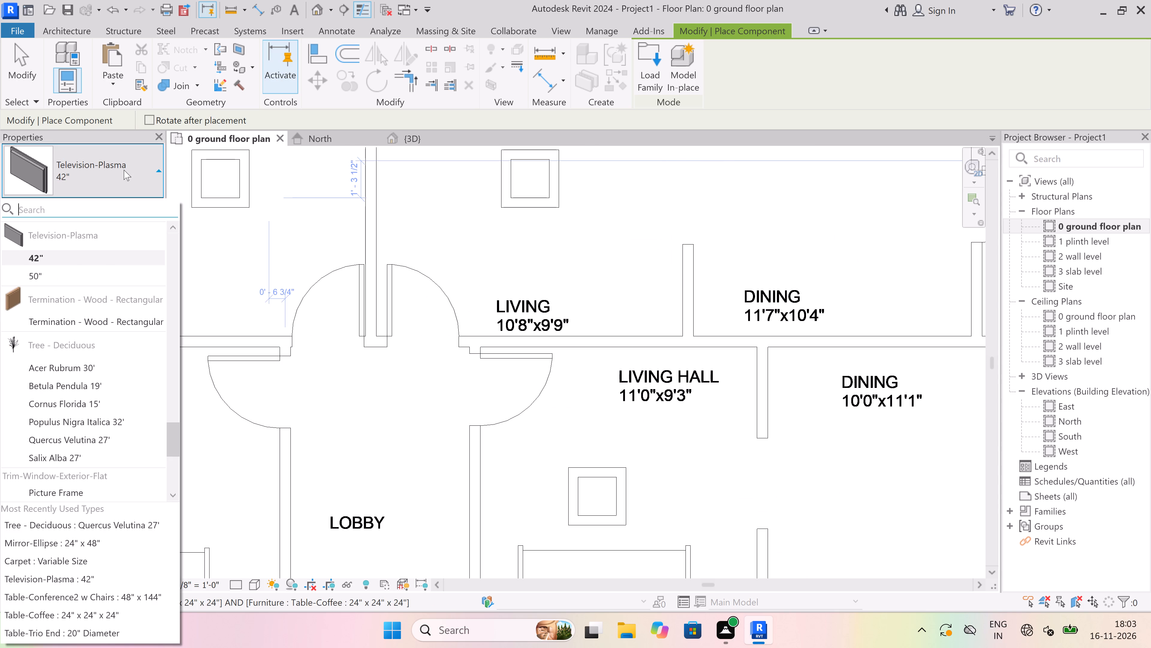
left_click(124, 170)
left_click(135, 233)
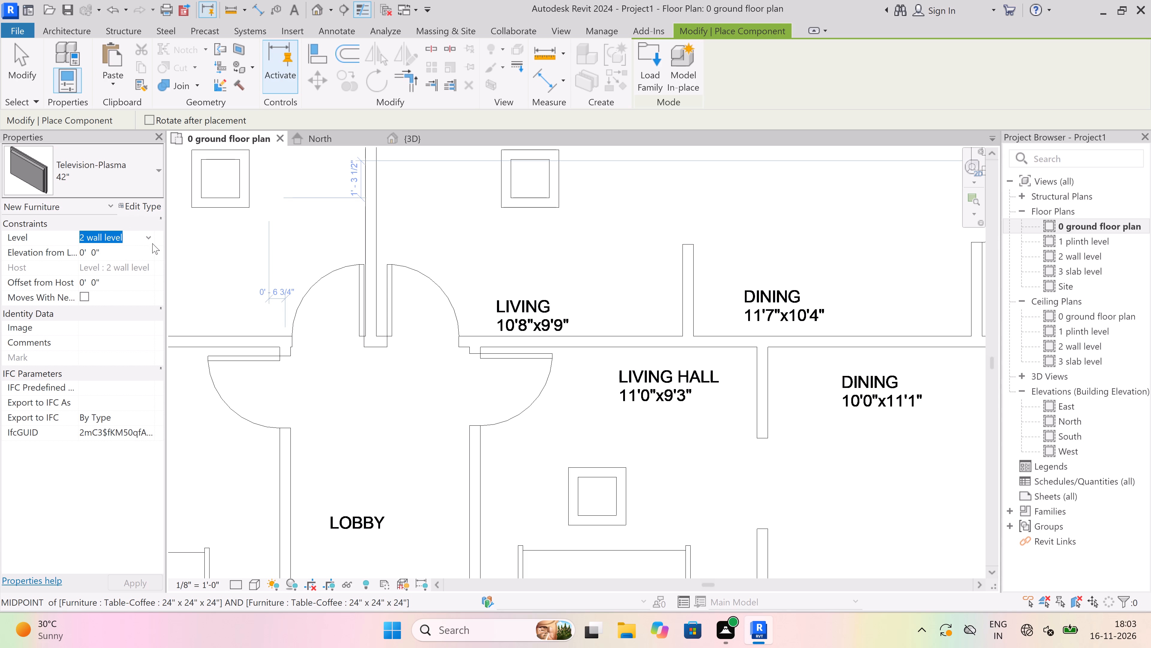
left_click(148, 235)
left_click(147, 250)
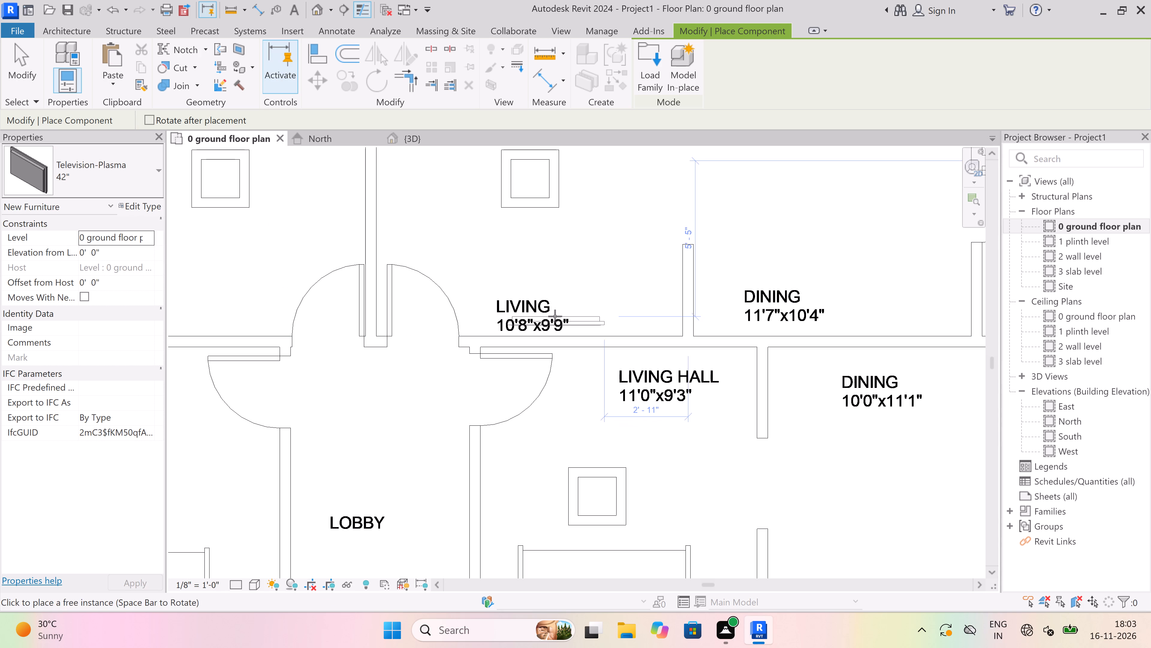
key("space")
scroll(555, 316, "up", 6)
key("space")
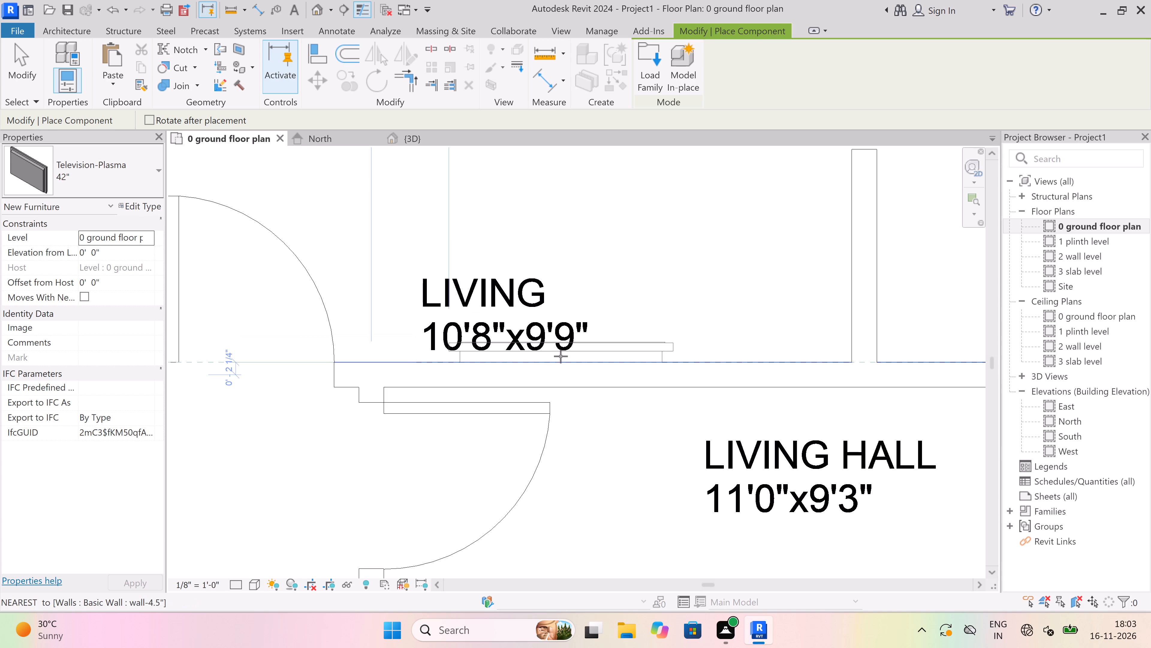
scroll(561, 356, "up", 3)
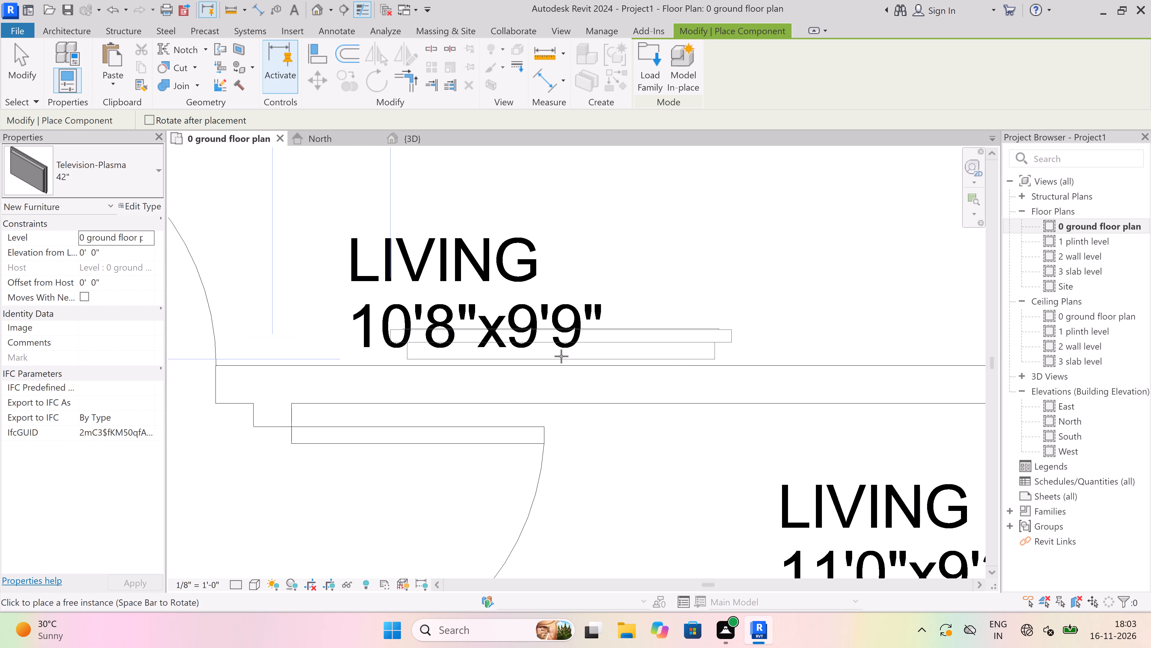
left_click(561, 356)
key("Escape")
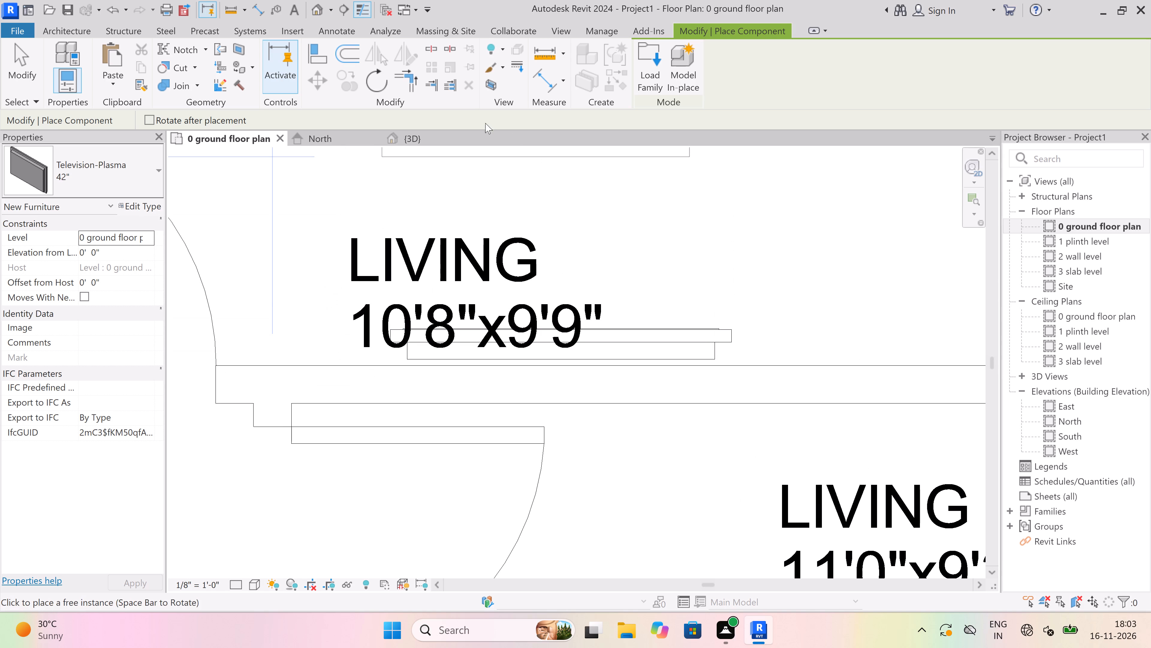
Examine the living rooms in the 3D view and locate the newly placed 42" Television-Plasma.
left_click(418, 140)
key("Escape")
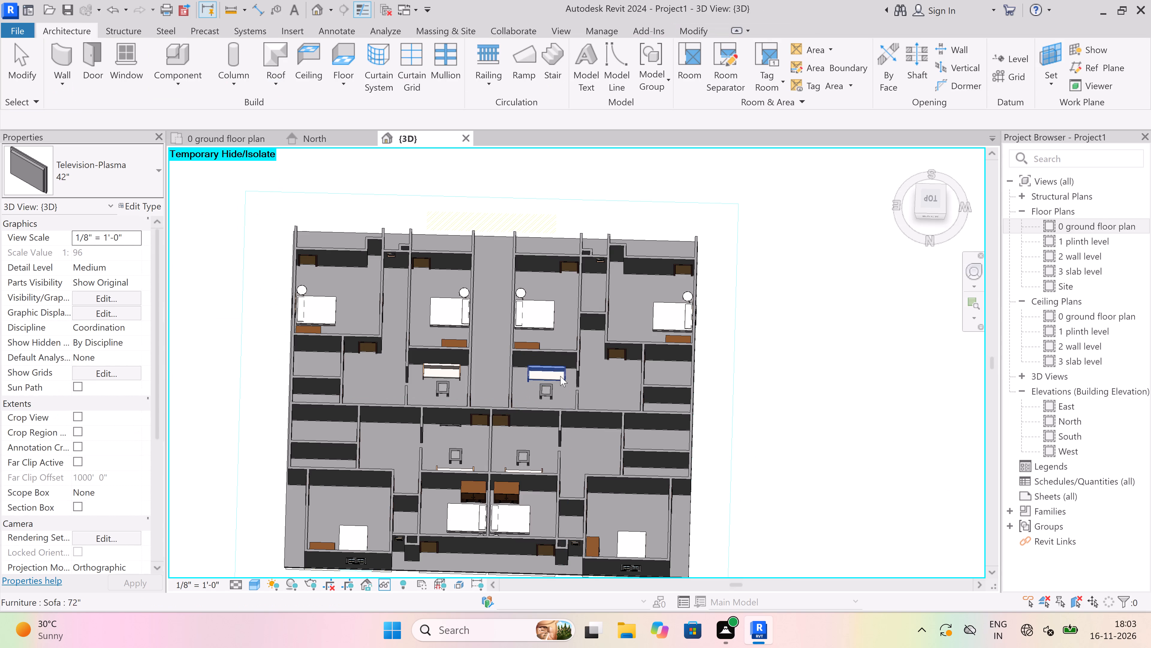
middle_click_drag(635, 350, 316, 405, "shift")
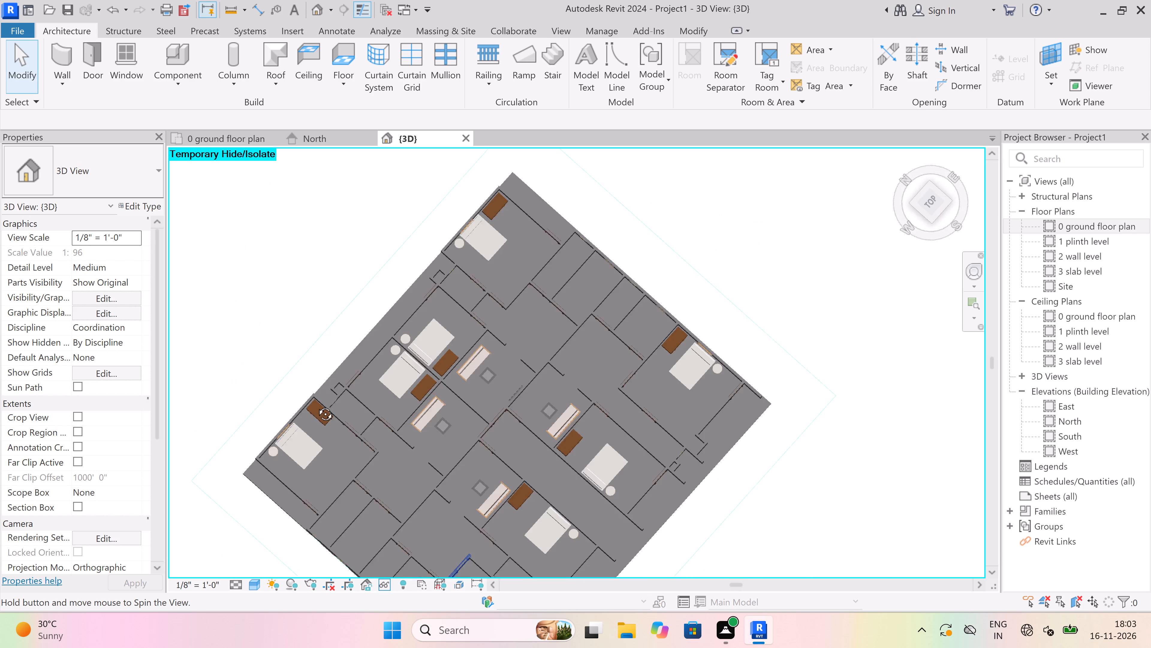
middle_click_drag(316, 405, 326, 307, "shift")
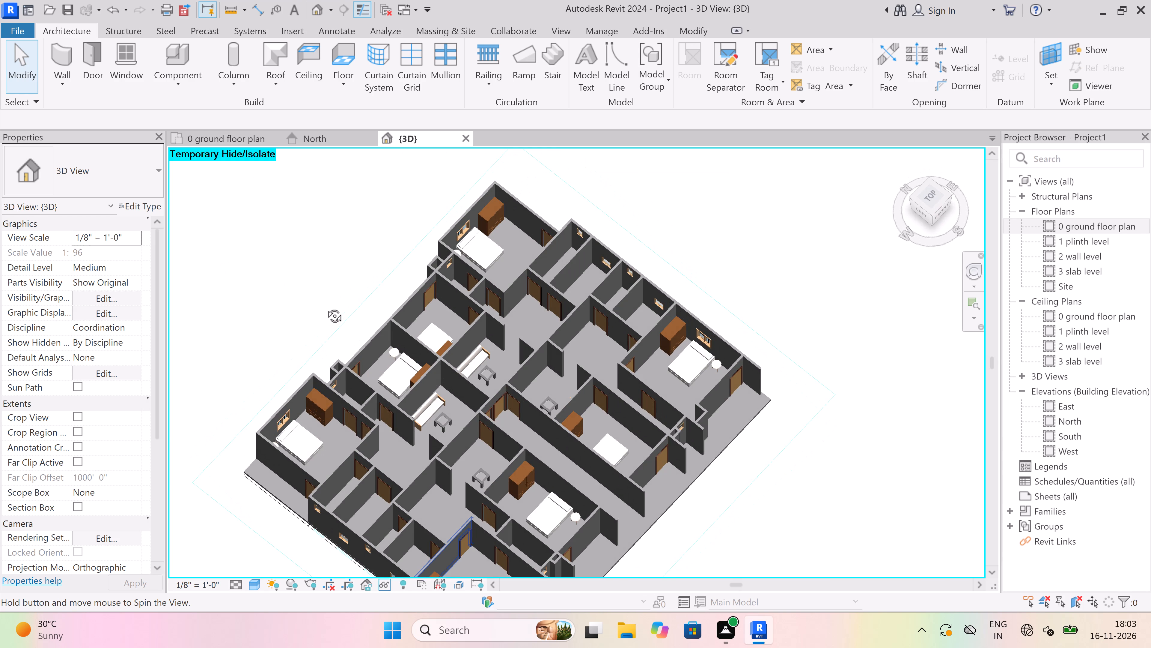
middle_click_drag(326, 307, 537, 356, "shift")
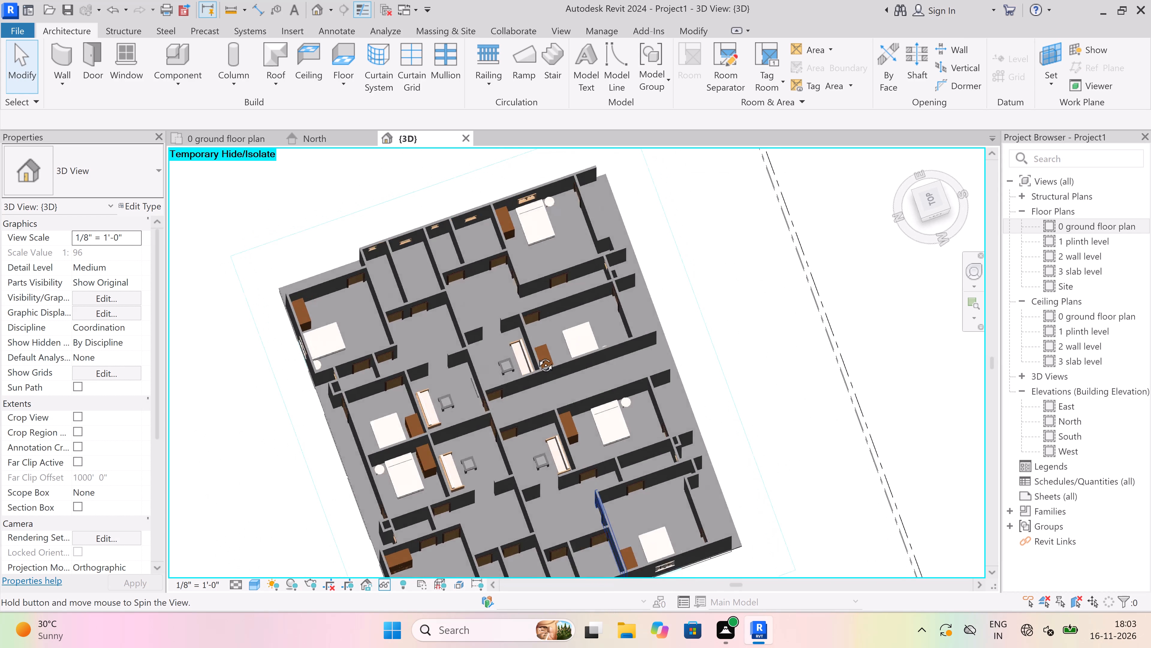
middle_click_drag(537, 356, 351, 306, "shift")
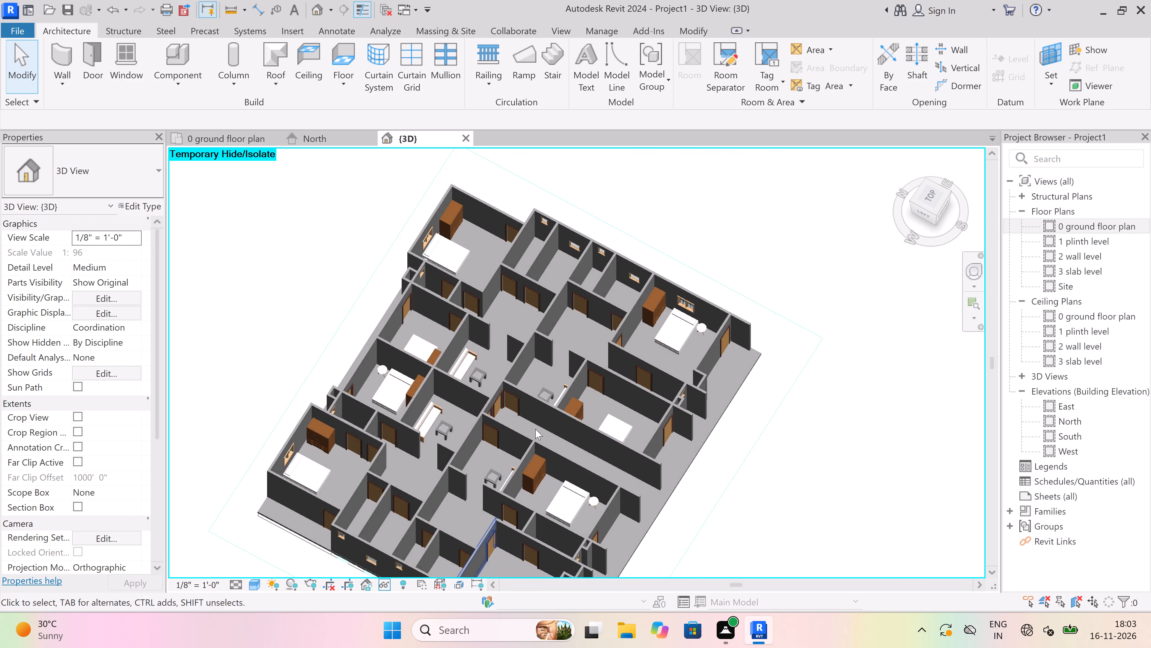
scroll(580, 457, "down", 1)
scroll(568, 457, "up", 3)
scroll(481, 445, "up", 4)
scroll(416, 424, "up", 2)
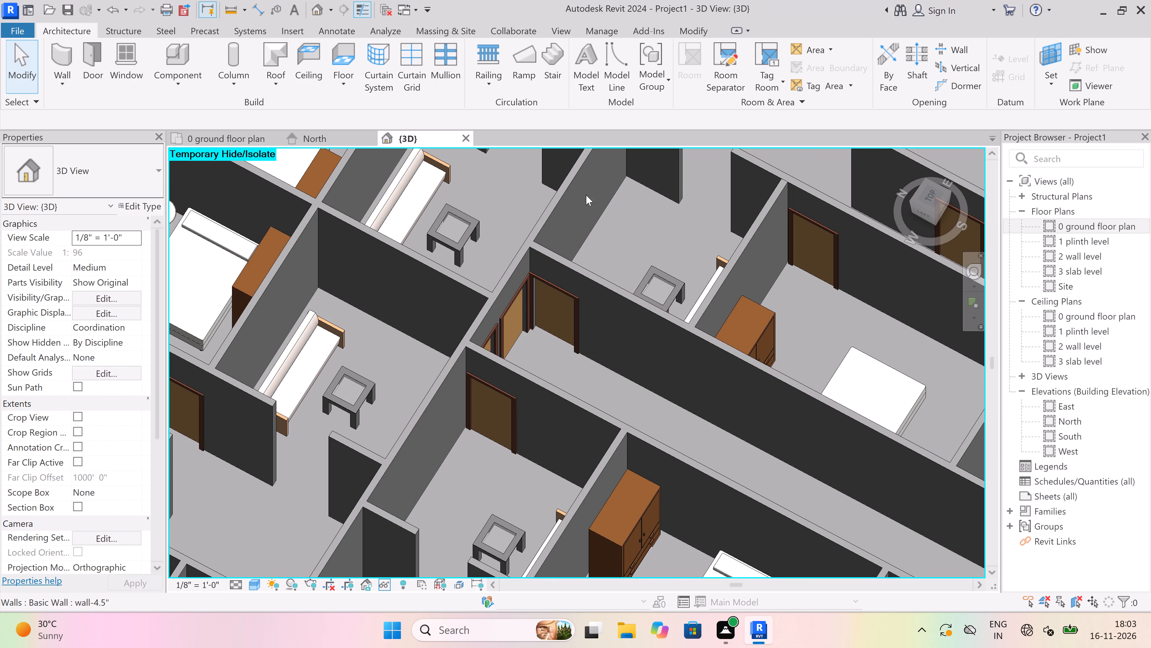
scroll(436, 358, "down", 4)
scroll(433, 469, "up", 3)
scroll(414, 412, "up", 4)
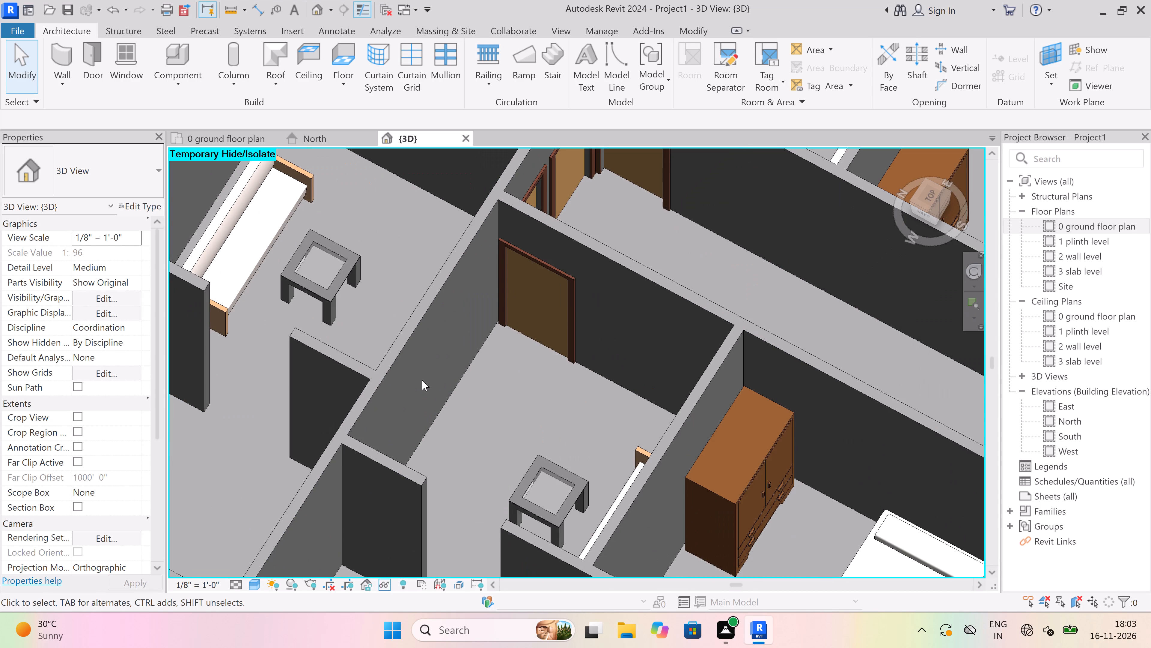
scroll(420, 359, "down", 4)
scroll(436, 335, "up", 3)
left_click_drag(436, 349, 410, 409)
scroll(425, 412, "down", 7)
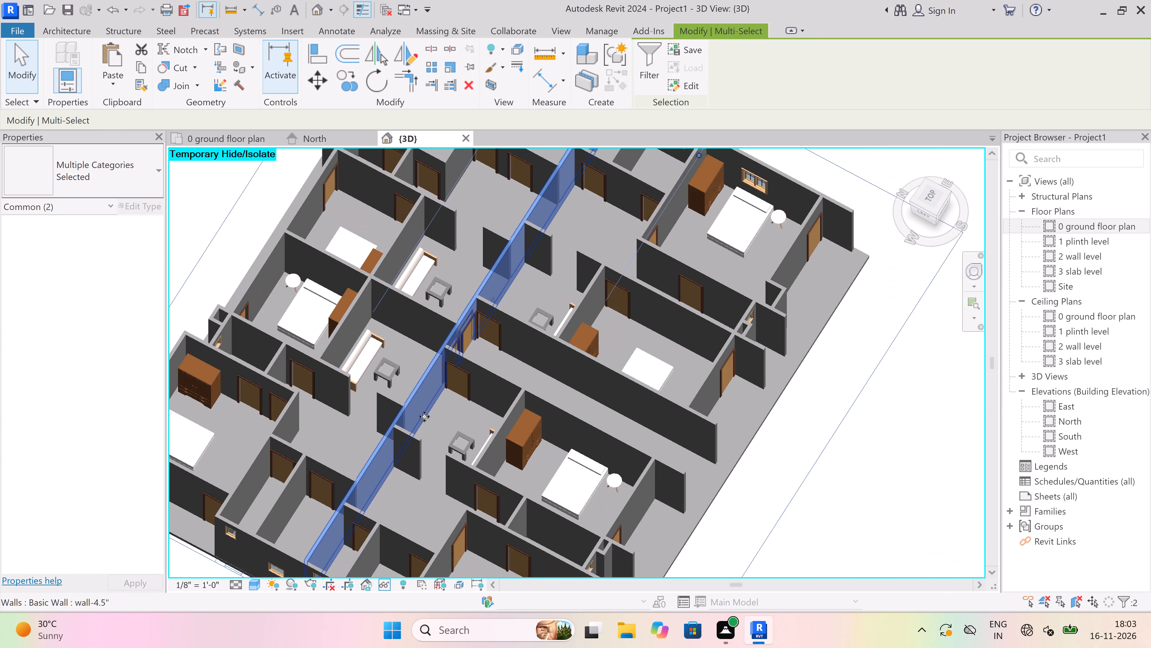
scroll(489, 292, "down", 2)
scroll(523, 256, "up", 5)
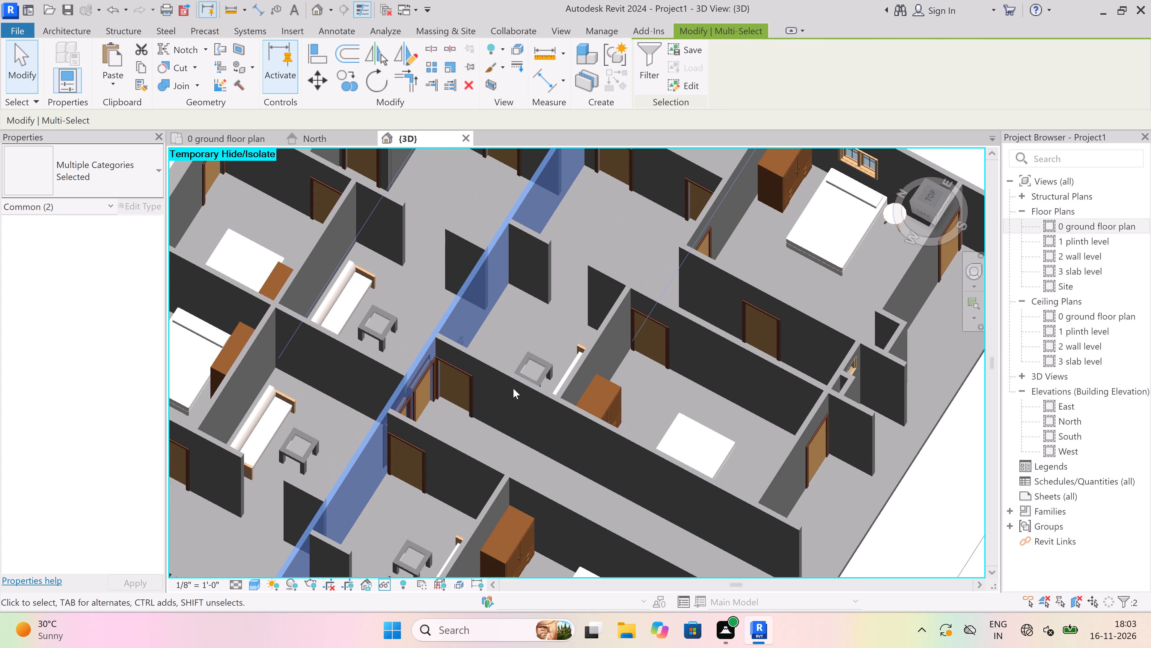
scroll(513, 389, "down", 6)
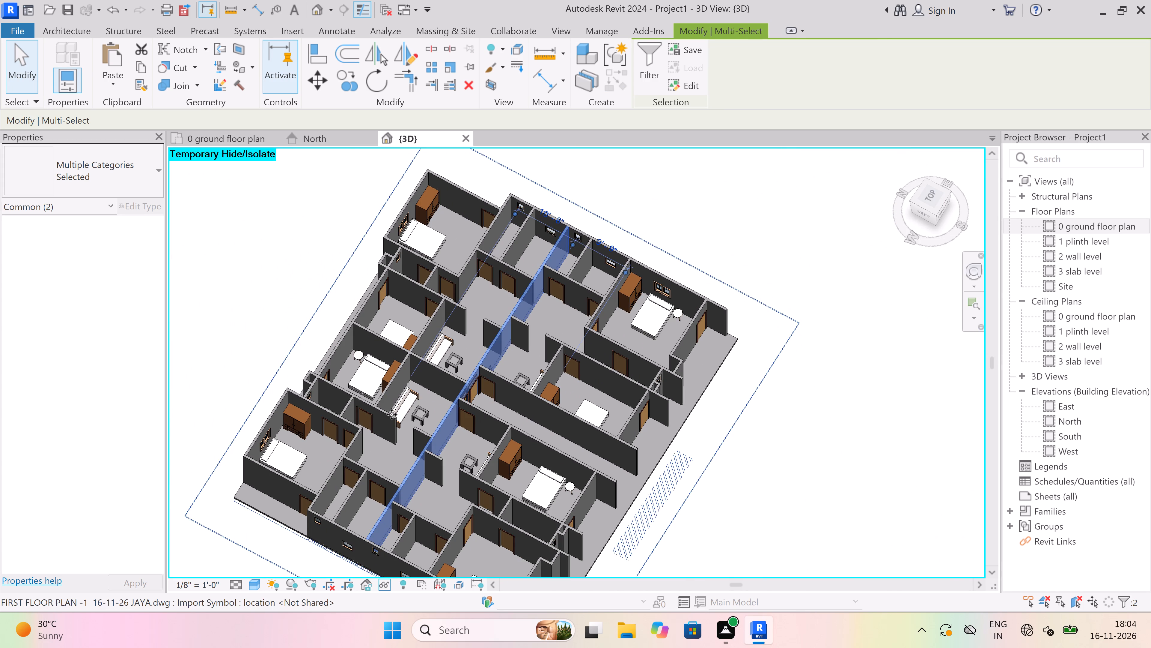
middle_click_drag(402, 451, 618, 361, "shift")
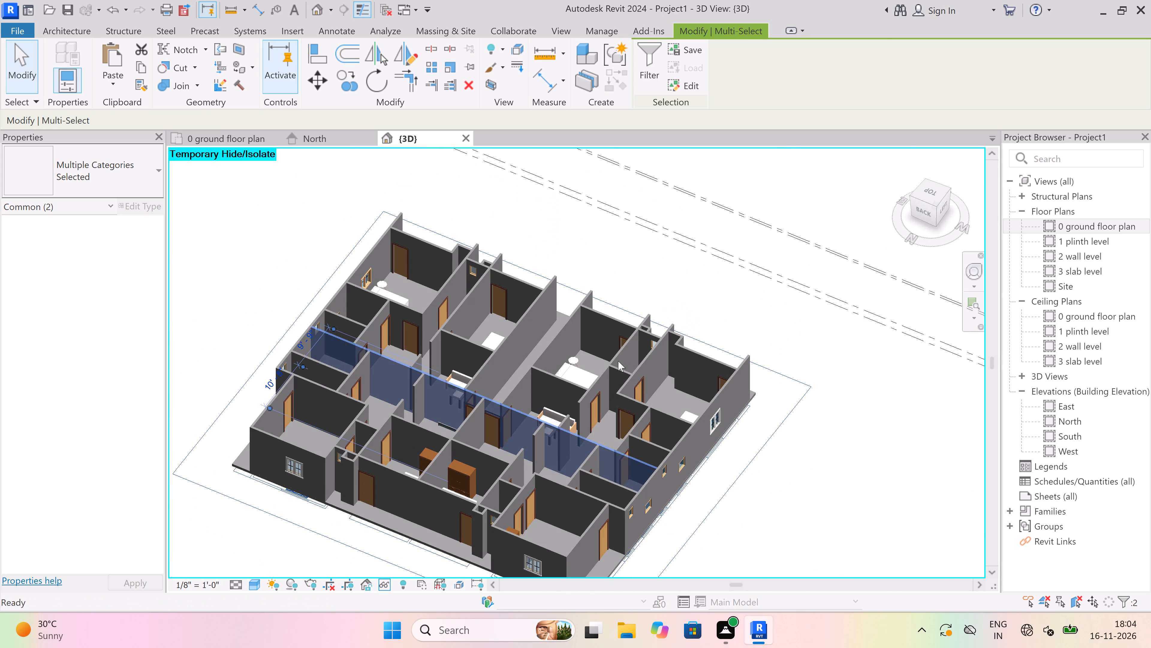
middle_click_drag(519, 443, 569, 402, "shift")
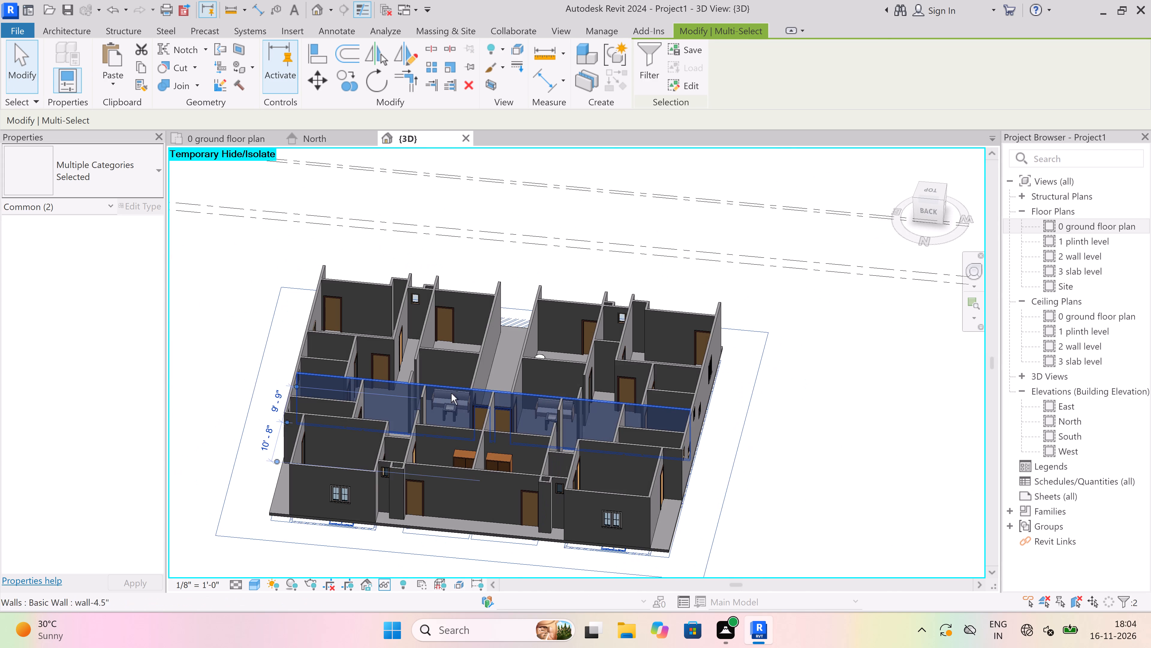
middle_click_drag(448, 403, 440, 487, "shift")
scroll(443, 441, "up", 10)
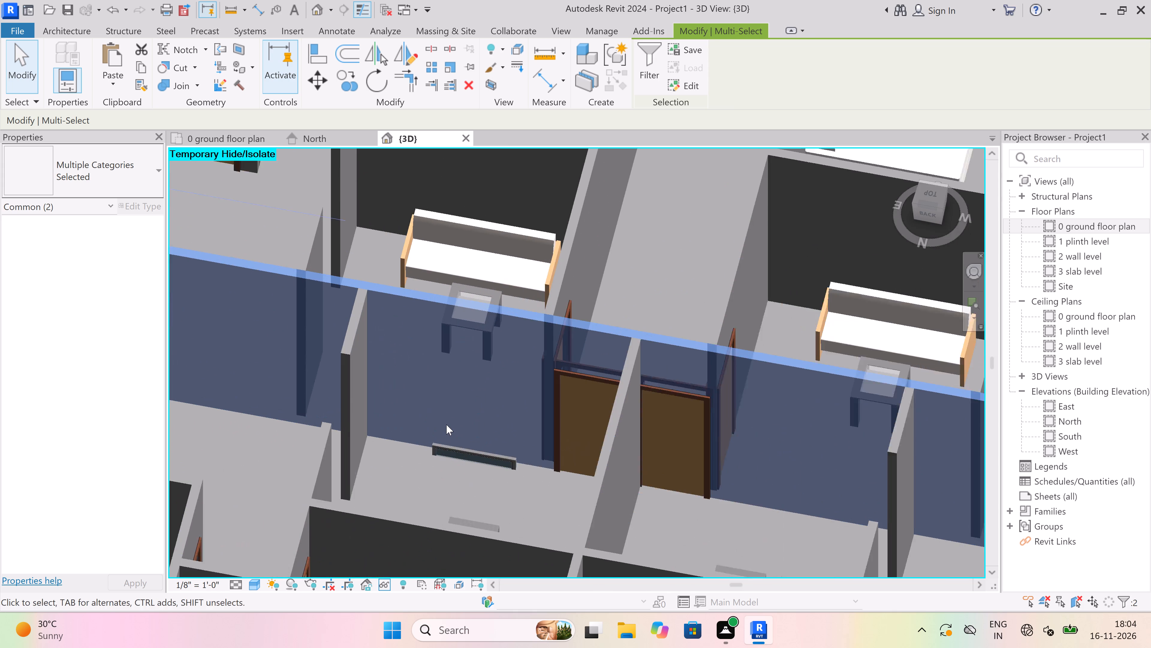
scroll(446, 424, "up", 6)
Nudge the 42" Television-Plasma in 3D toward the living room wall behind it.
left_click(483, 467)
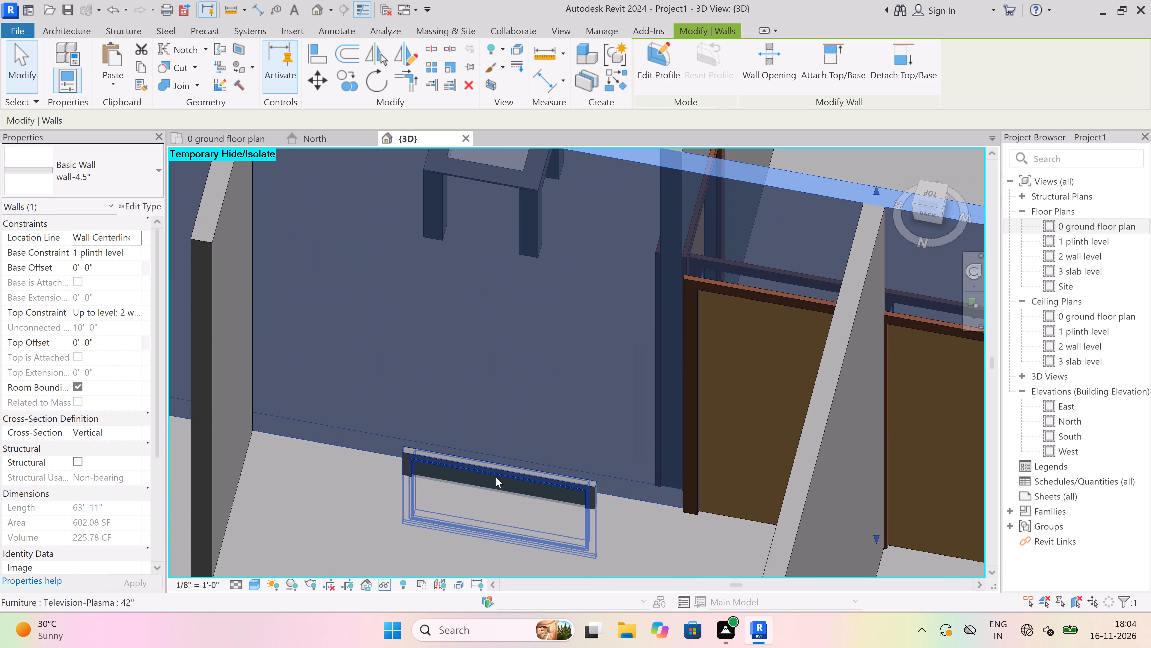
key("Escape")
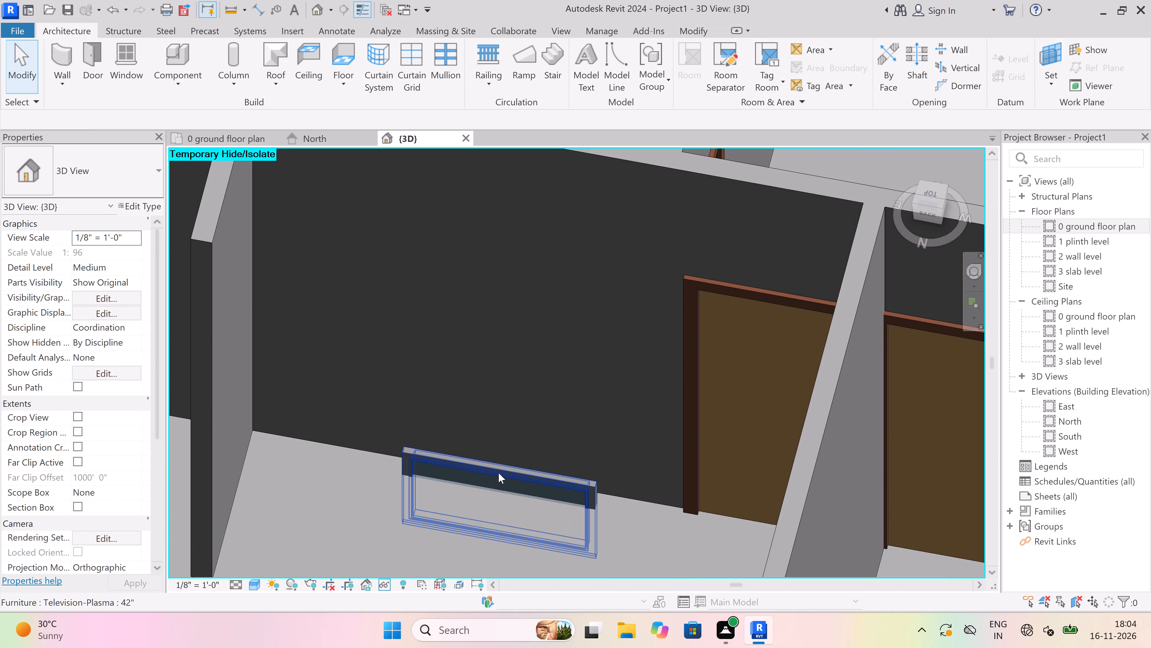
left_click(498, 473)
key("Up")
key("Up")
key("Up")
key("Up")
key("Up")
key("Up")
key("Up")
key("Up")
key("Up")
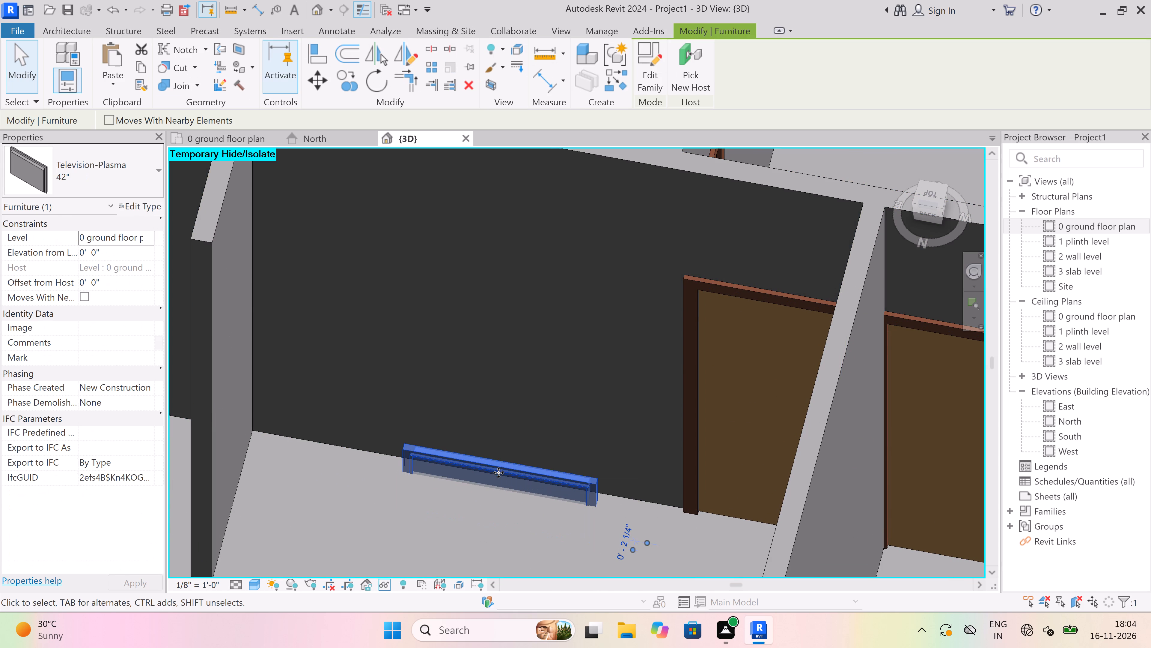
key("Up")
key("Up")
key("Up")
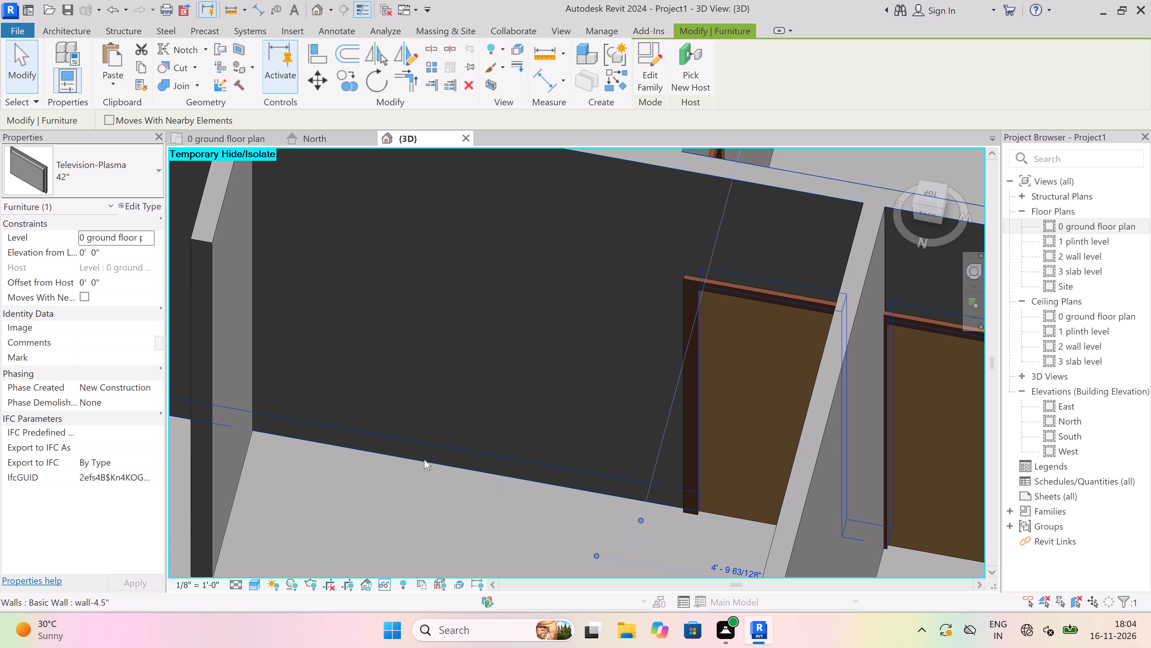
Nudge the 42" Television-Plasma in small increments along the living room wall toward the door.
scroll(412, 465, "down", 10)
scroll(415, 463, "up", 4)
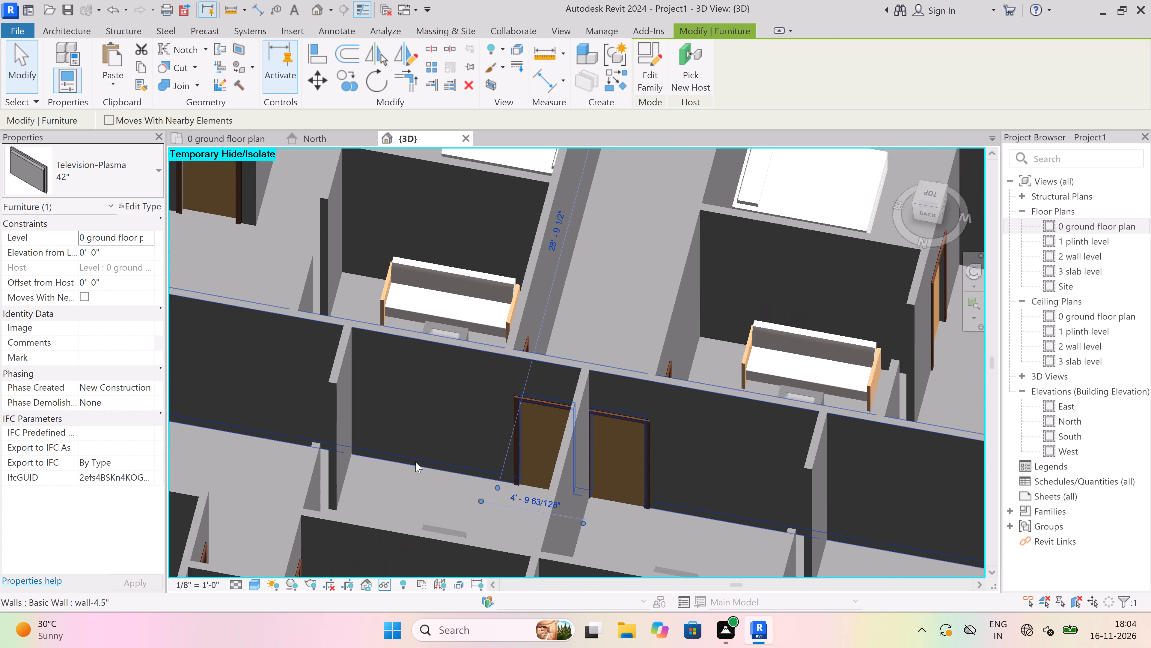
middle_click_drag(473, 422, 219, 371)
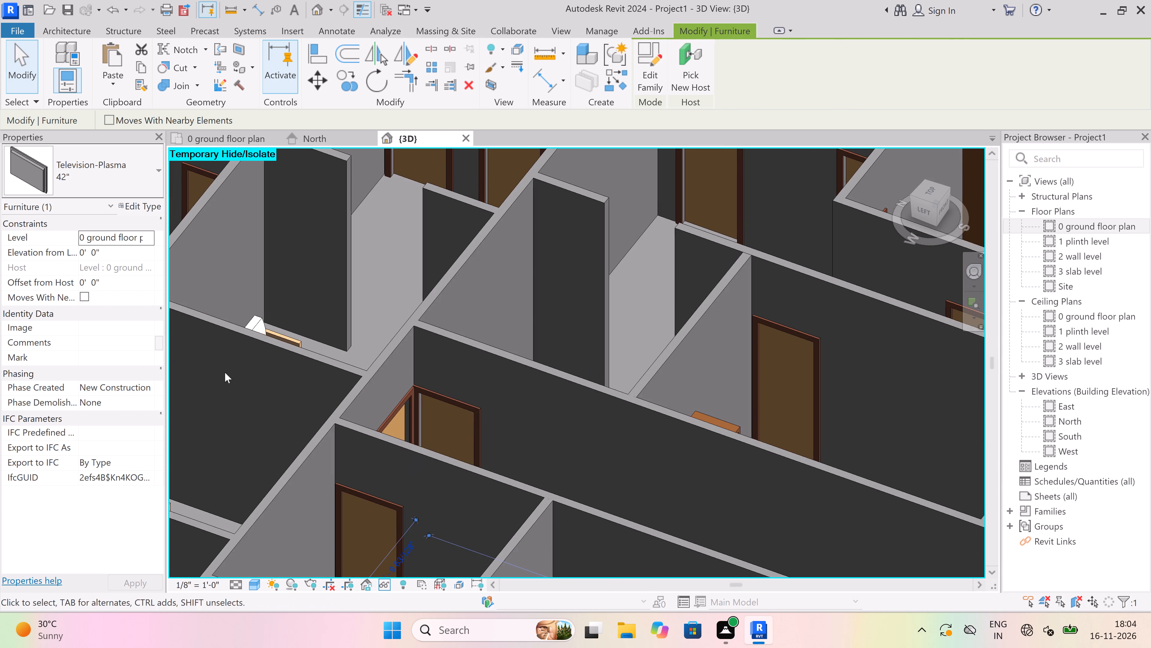
middle_click_drag(574, 390, 291, 407, "shift")
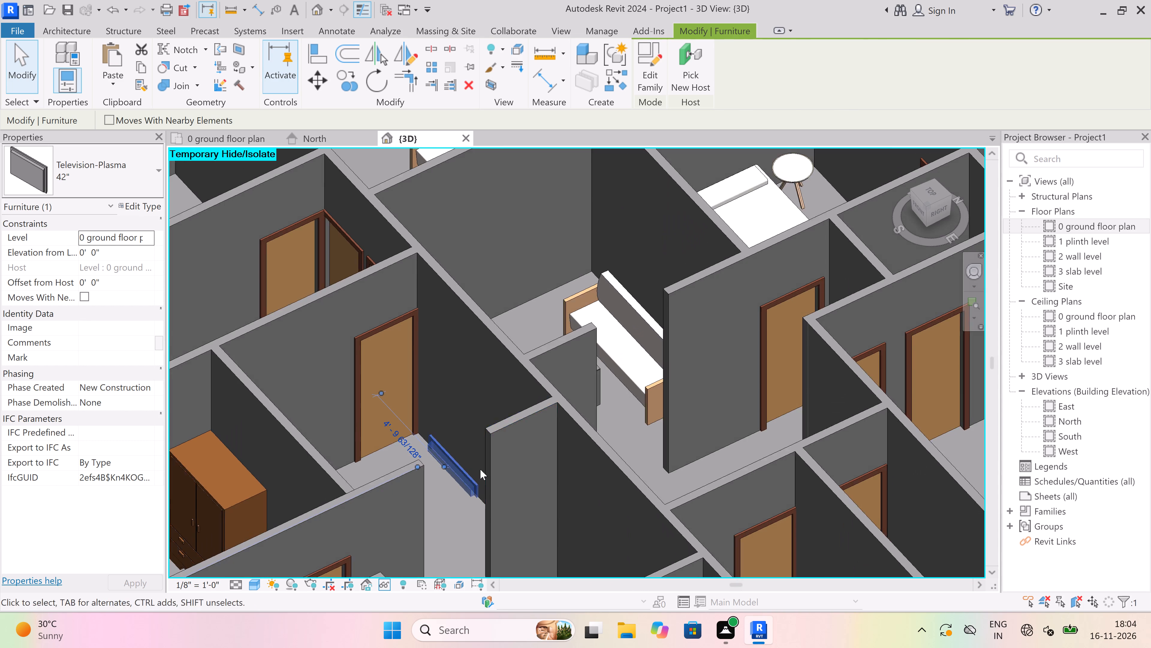
scroll(480, 469, "up", 12)
left_click(453, 461)
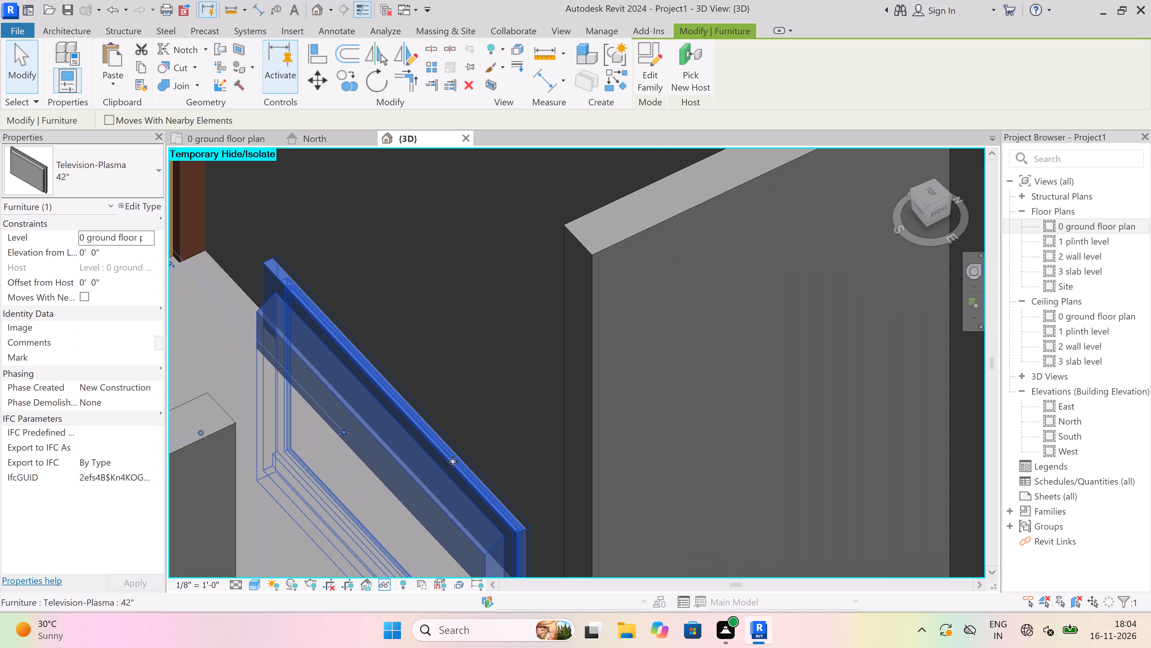
key("Up")
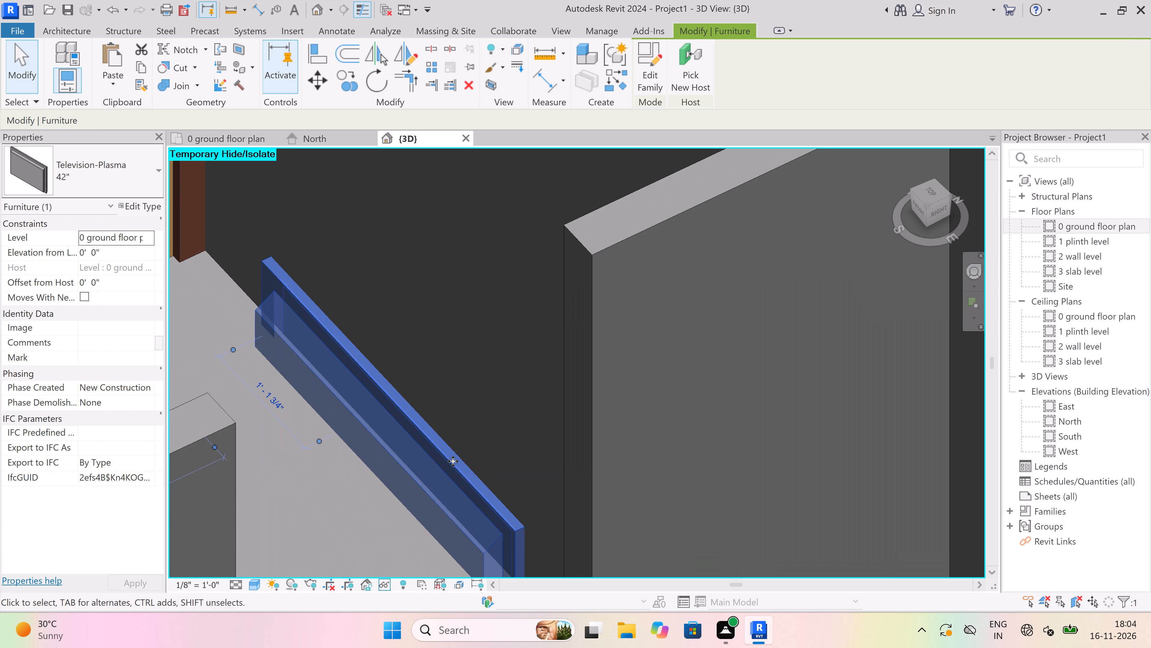
key("Up")
key("Up")
key("Up")
key("Up")
key("Up")
key("Up")
key("Up")
key("Up")
key("Up")
key("Up")
key("Up")
key("Up")
key("Up")
key("Up")
key("Up")
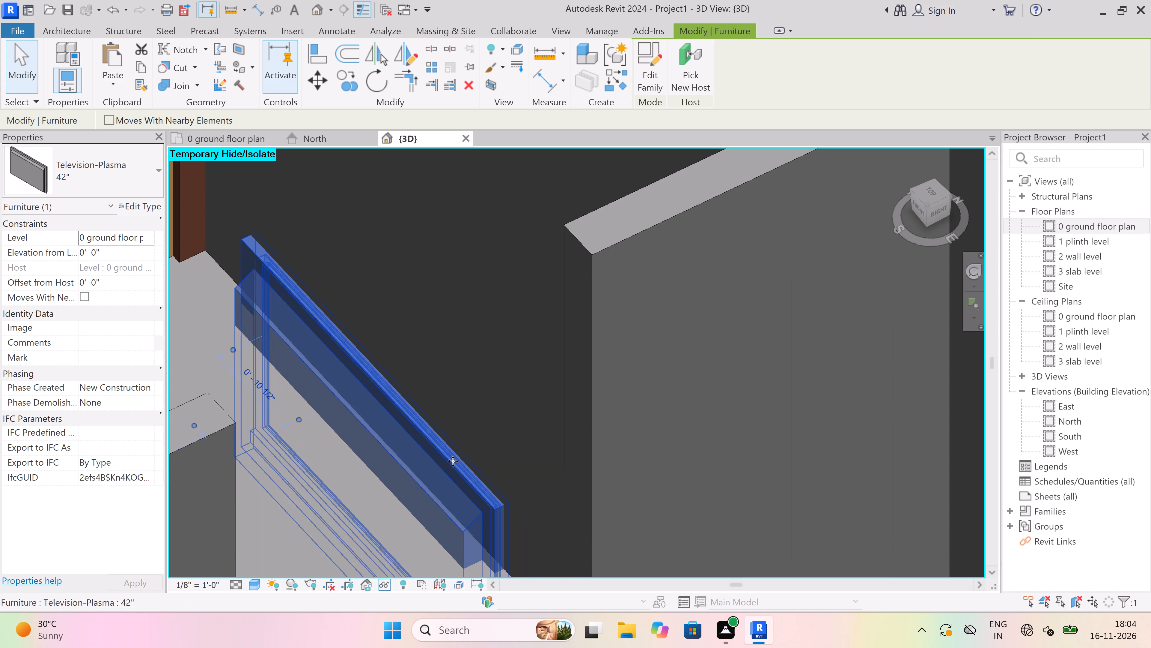
key("Up")
key("Up")
key("Up")
key("Down")
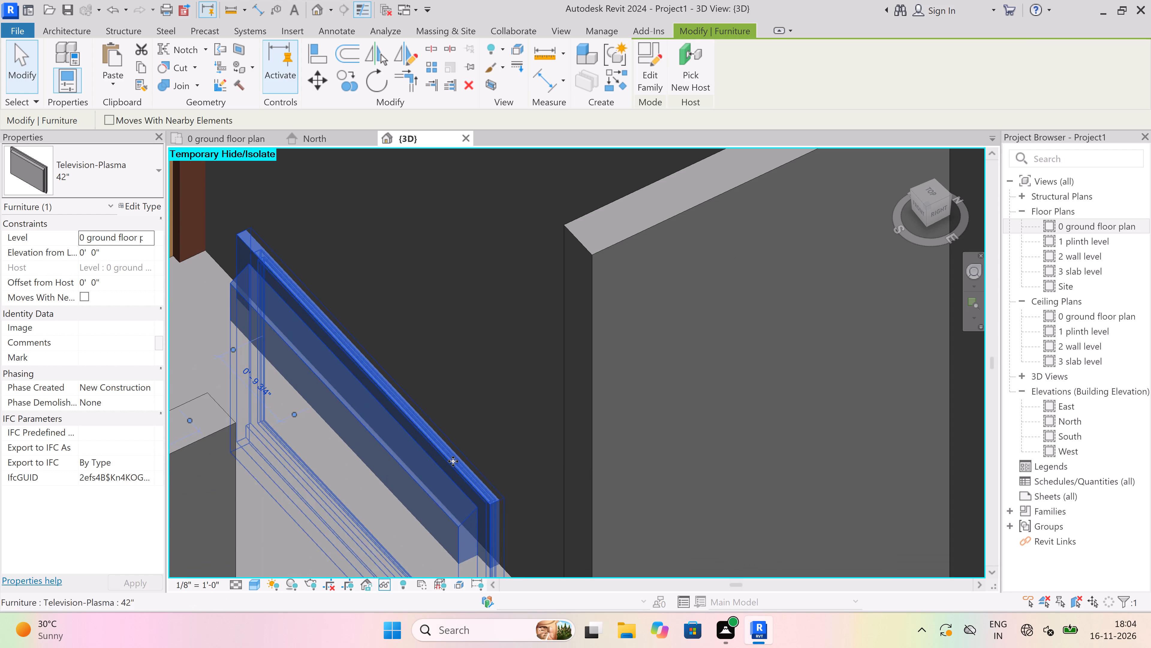
key("Down")
key("Down")
Fine-tune the television by nudging it off the wall, slightly farther toward the door, and back toward the wall.
key("Left")
key("Left")
key("Left")
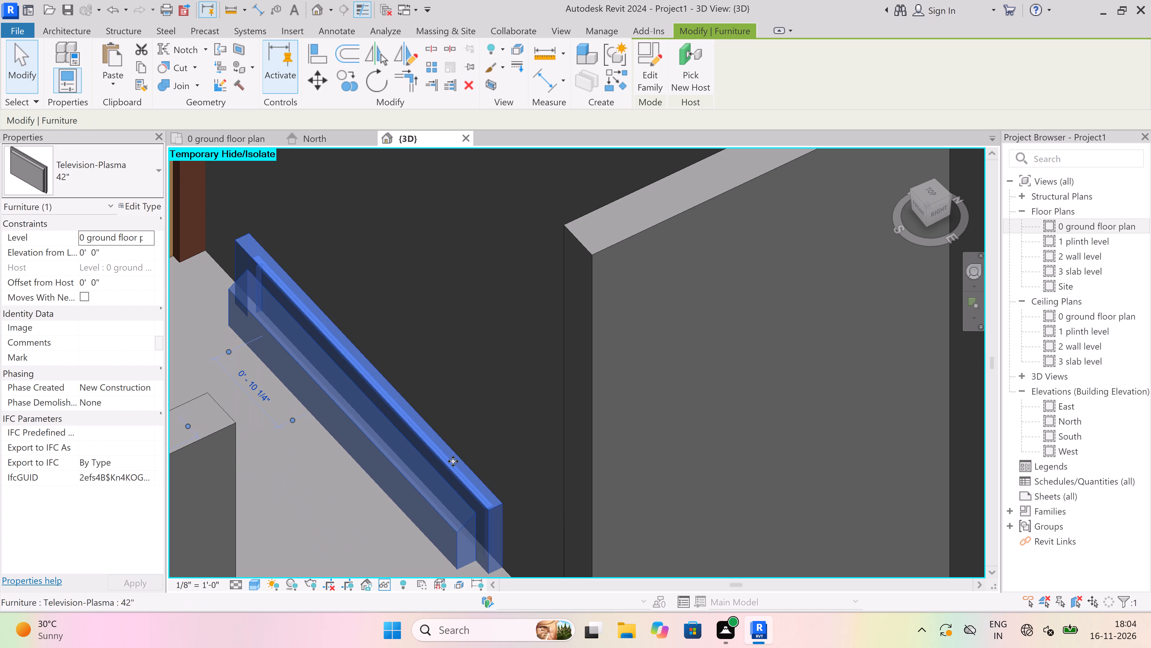
key("Left")
key("Left")
key("Left")
key("Left")
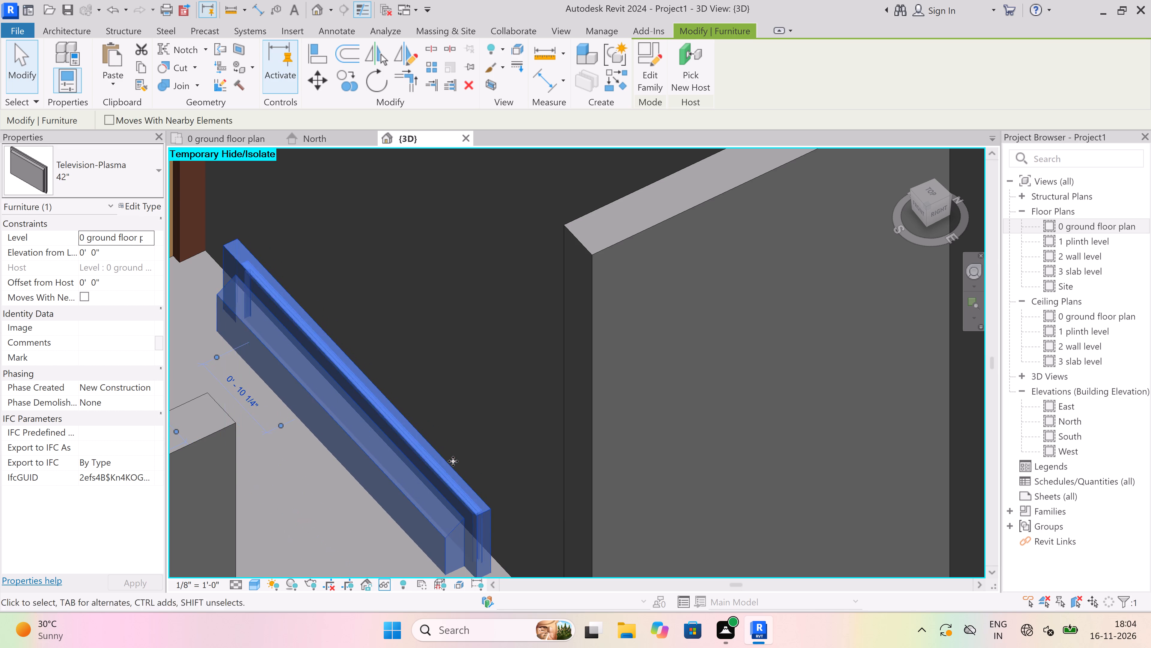
key("Left")
key("Up")
key("Up")
key("Up")
key("Up")
key("Up")
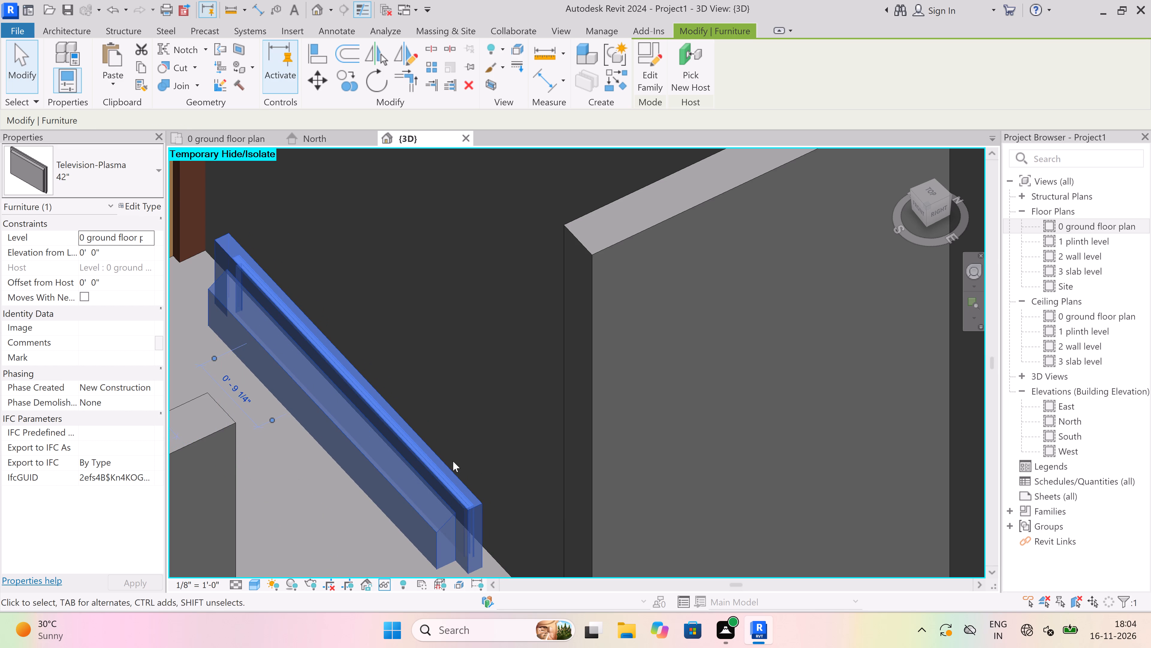
key("Right")
key("Right")
key("Right")
key("Right")
key("Right")
key("Right")
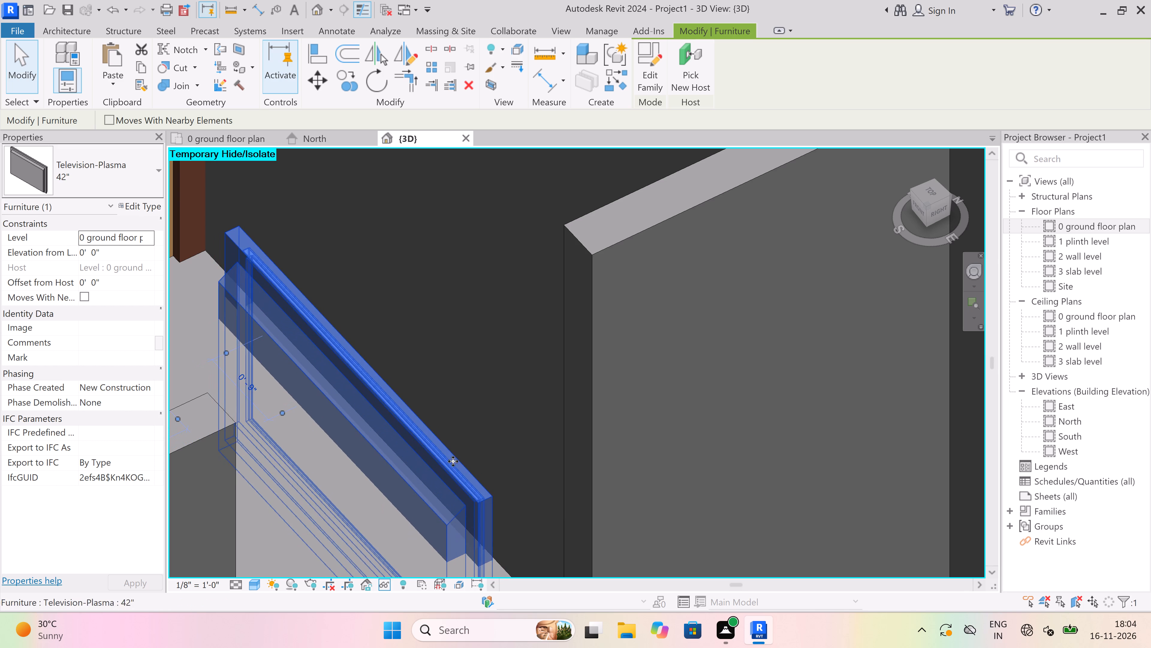
Move the 42" Television-Plasma freehand against the wall beside the door, about 3'-6" from the adjoining partition wall.
left_click(453, 463)
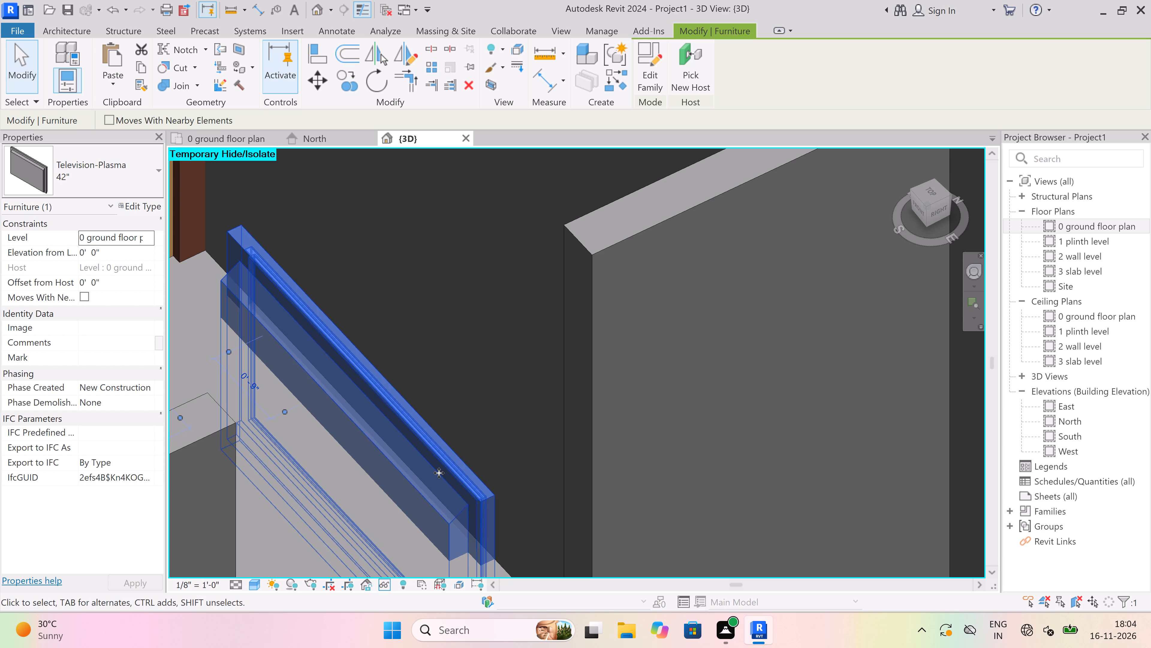
left_click_drag(438, 475, 438, 384)
scroll(438, 384, "down", 3)
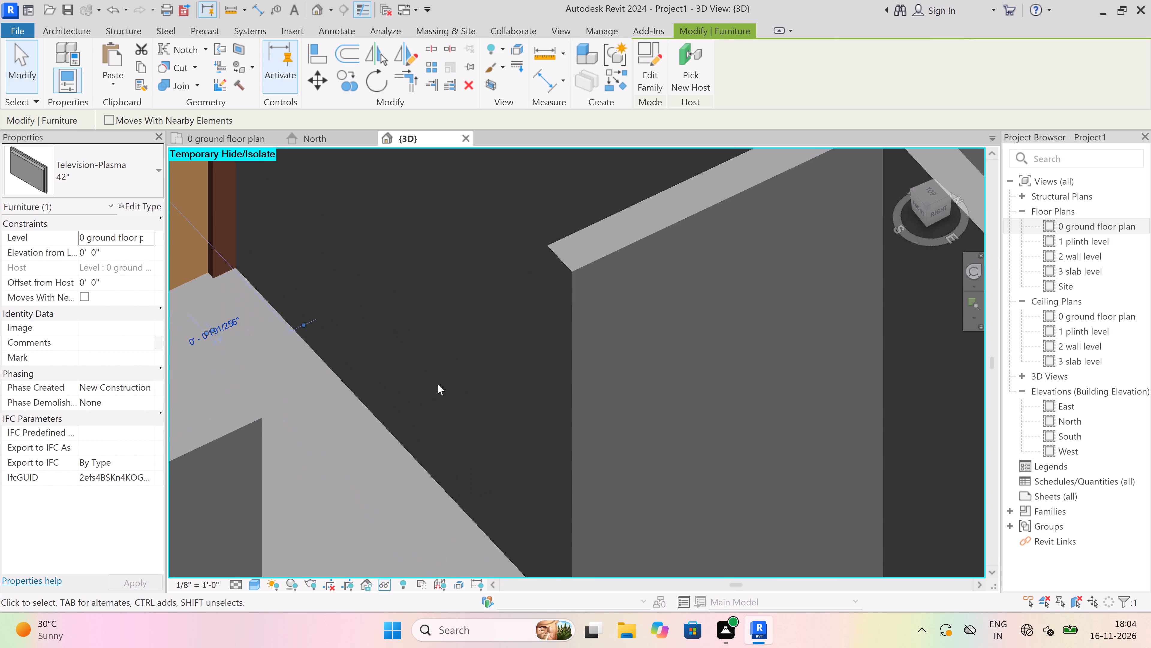
scroll(438, 384, "down", 2)
left_click_drag(431, 389, 403, 432)
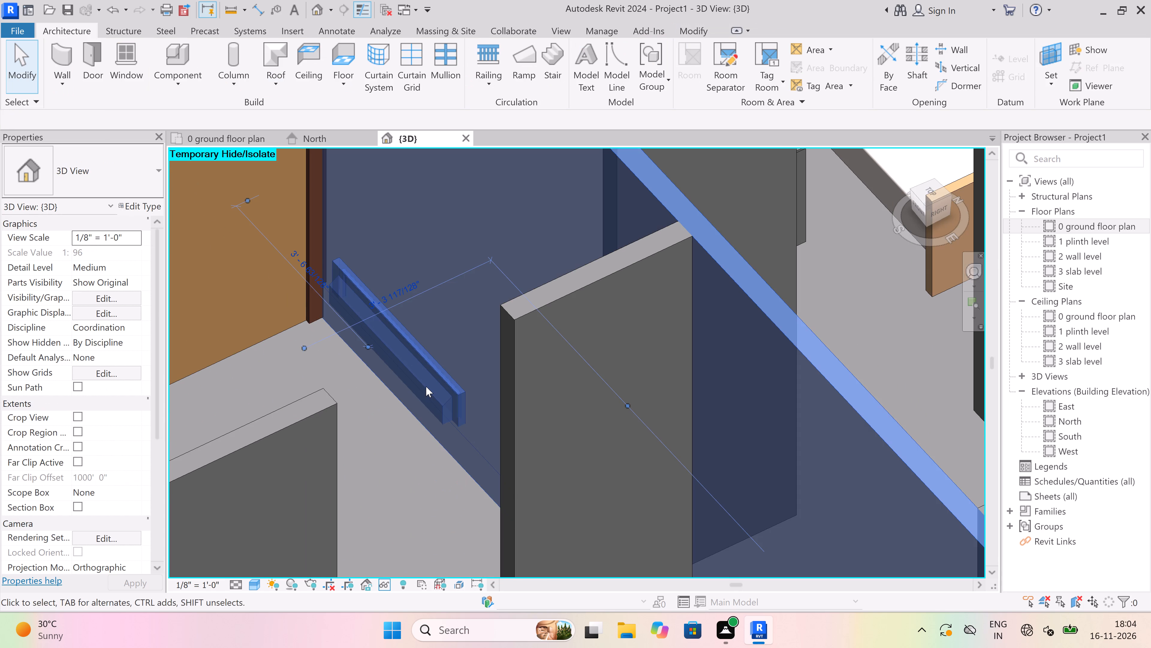
key("Escape")
Set the level of the placed 42" Television-Plasma to 1 plinth level.
scroll(435, 387, "up", 3)
scroll(436, 387, "down", 5)
middle_click_drag(599, 379, 277, 401, "shift")
scroll(418, 418, "down", 1, "shift")
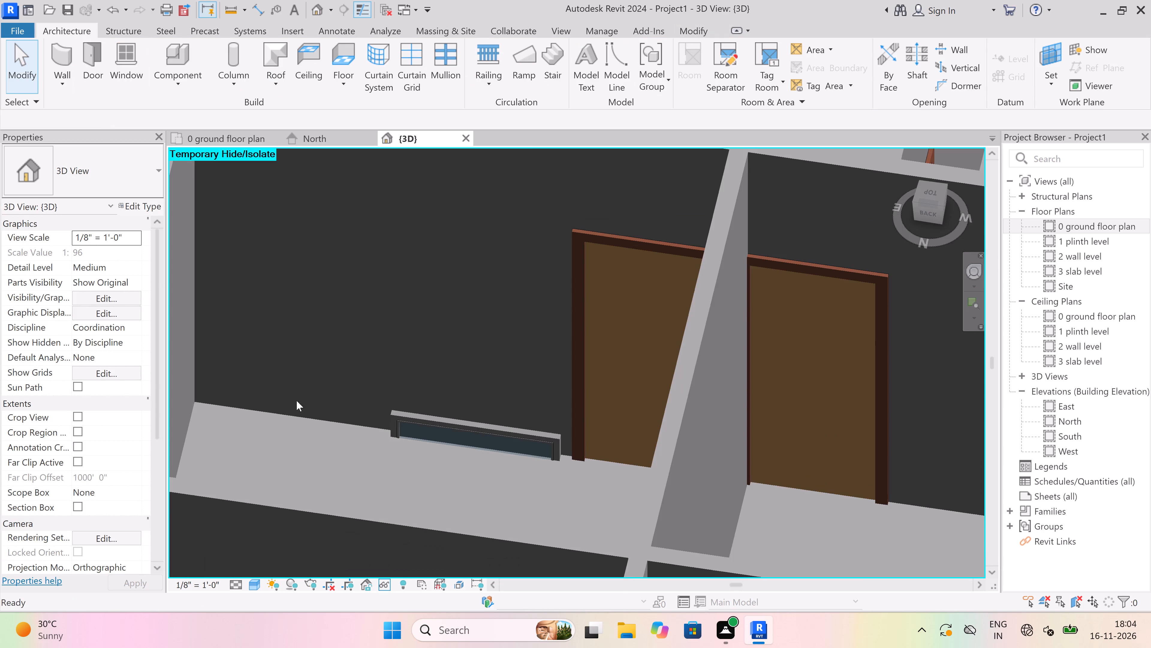
scroll(423, 416, "up", 7)
left_click(482, 429)
scroll(482, 429, "down", 5)
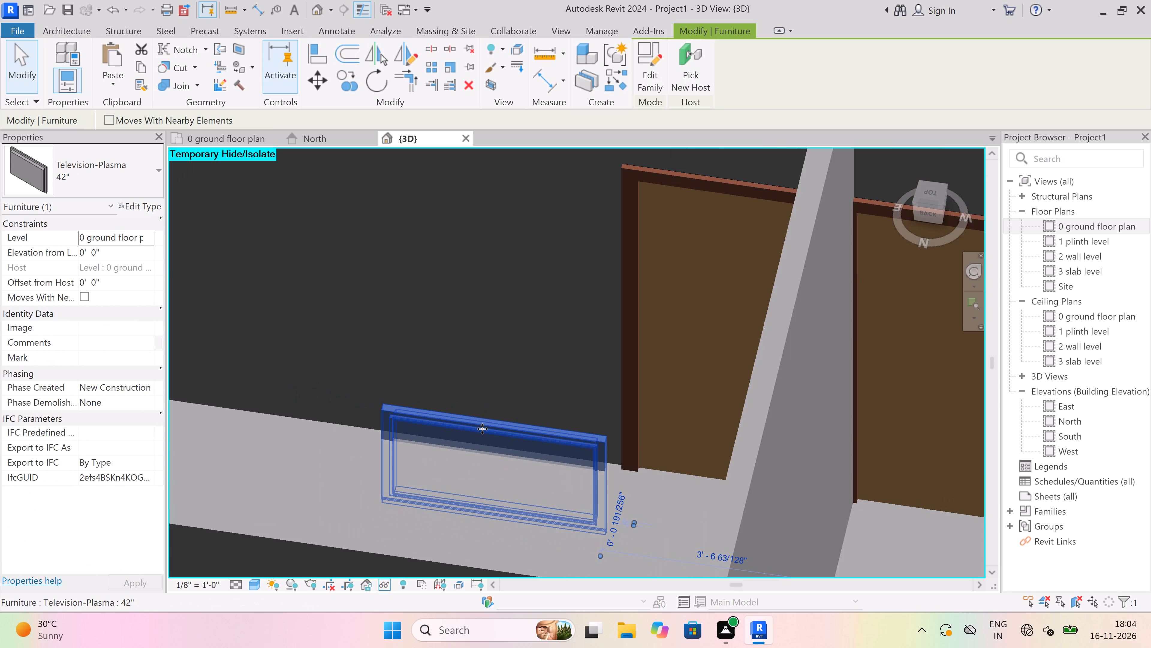
scroll(482, 429, "down", 4)
left_click(147, 237)
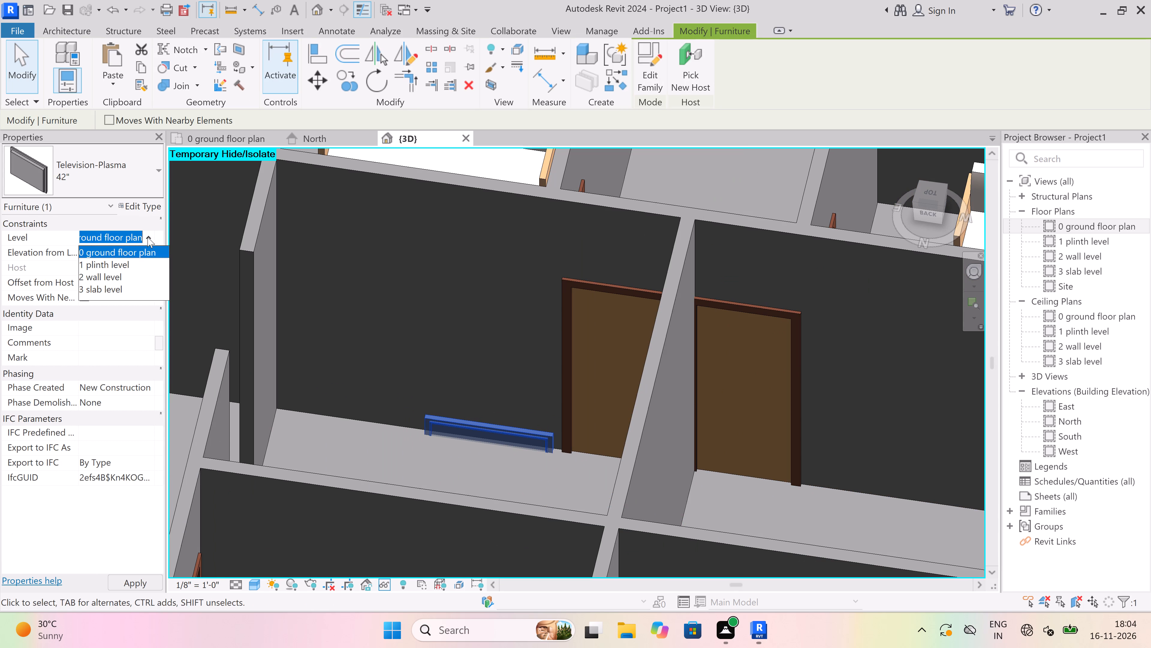
left_click(136, 264)
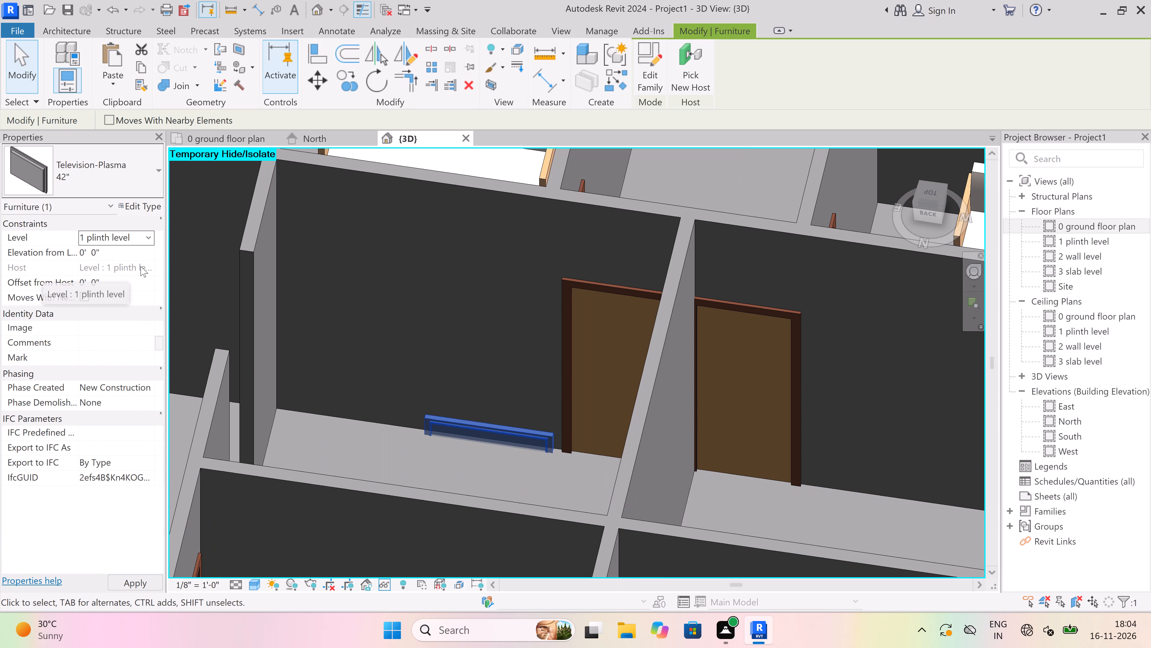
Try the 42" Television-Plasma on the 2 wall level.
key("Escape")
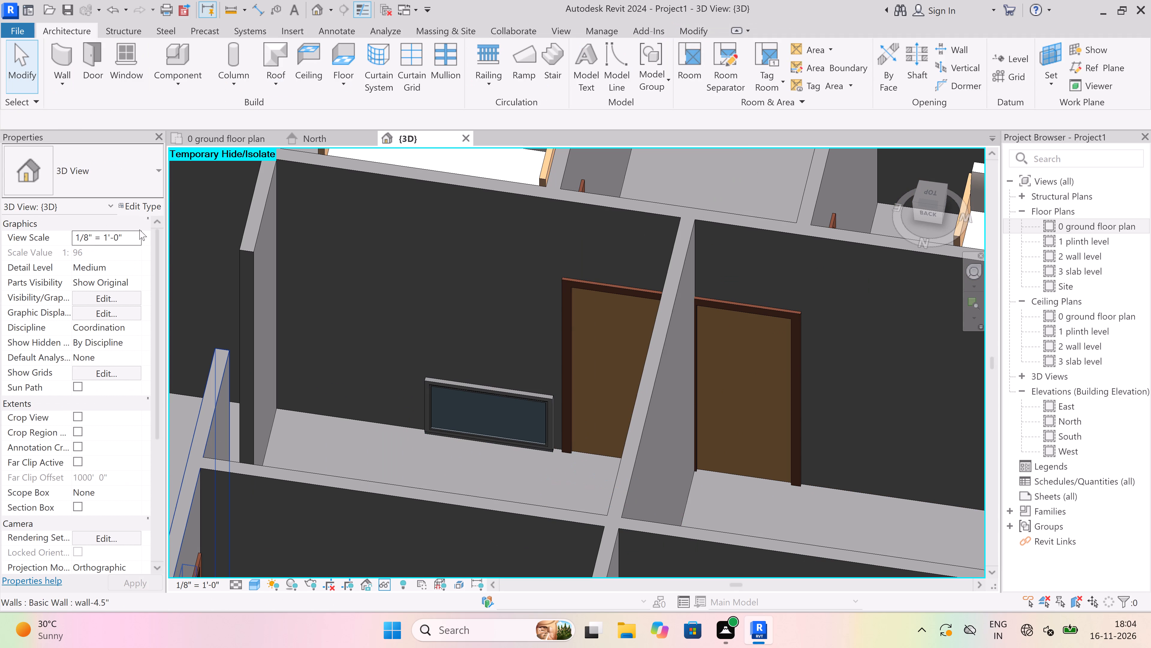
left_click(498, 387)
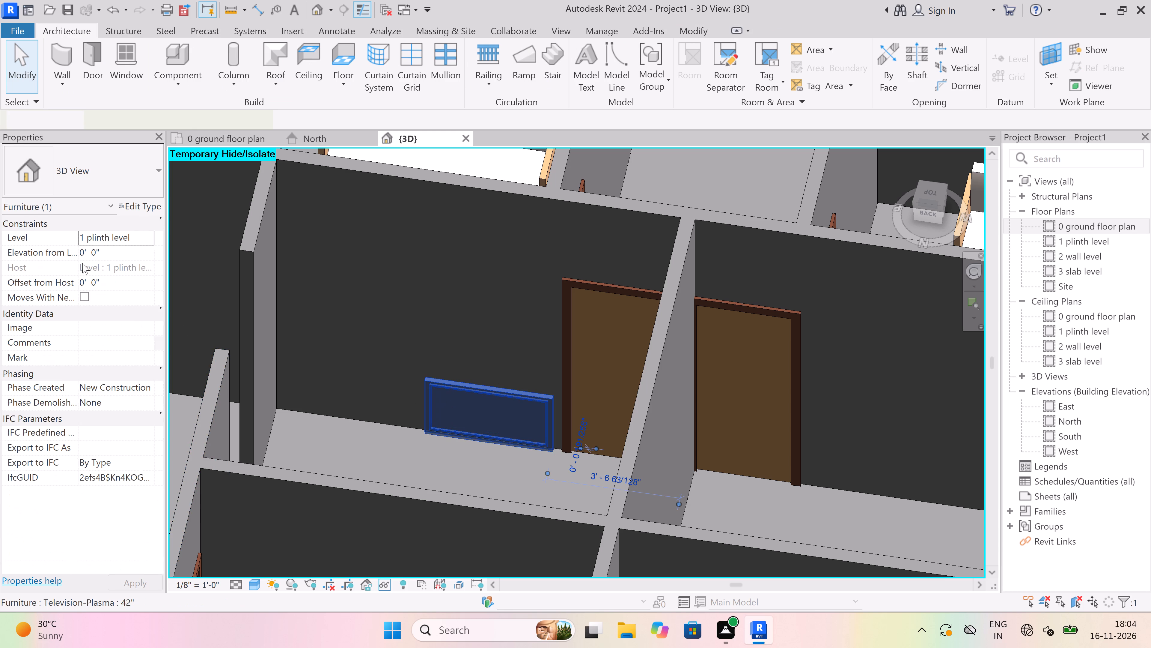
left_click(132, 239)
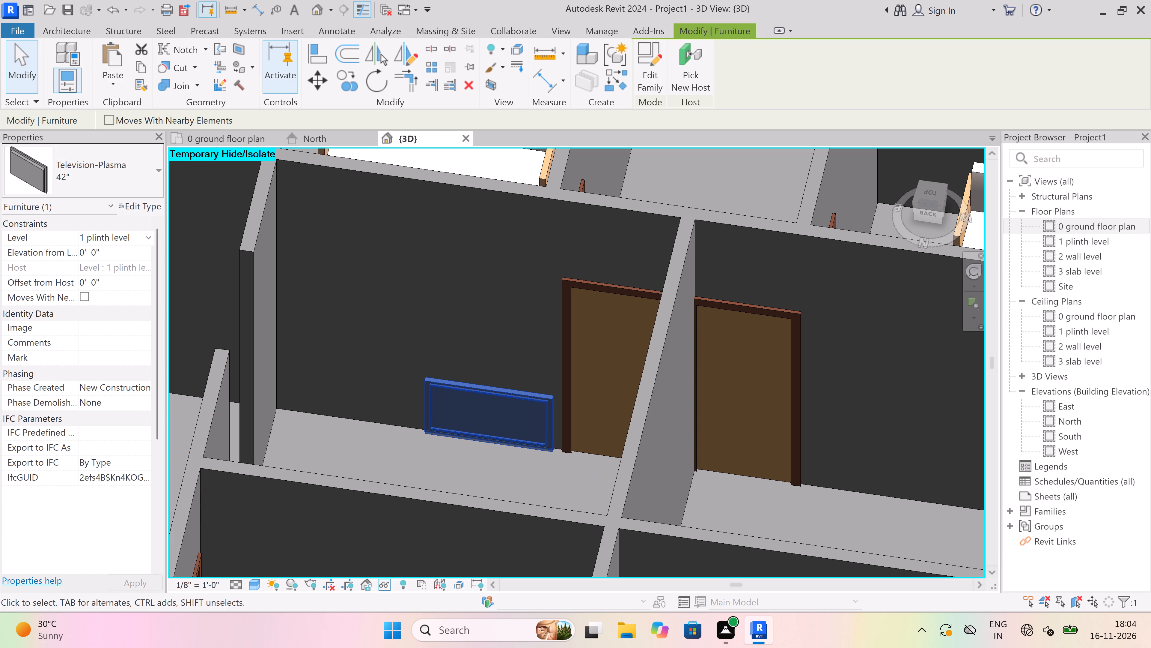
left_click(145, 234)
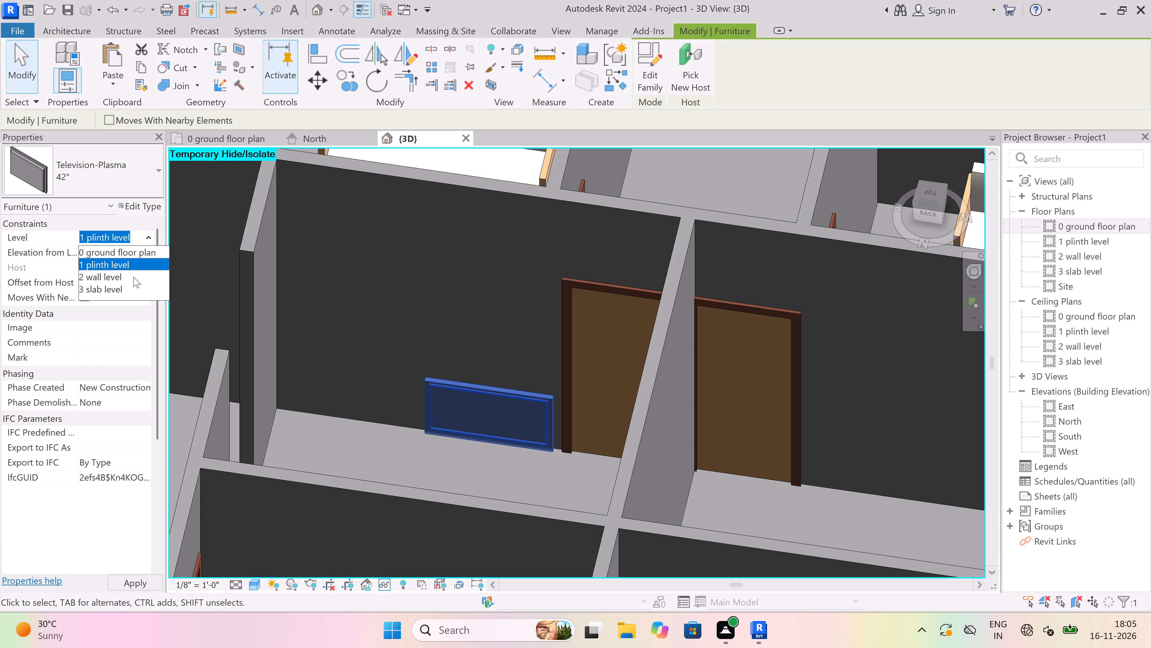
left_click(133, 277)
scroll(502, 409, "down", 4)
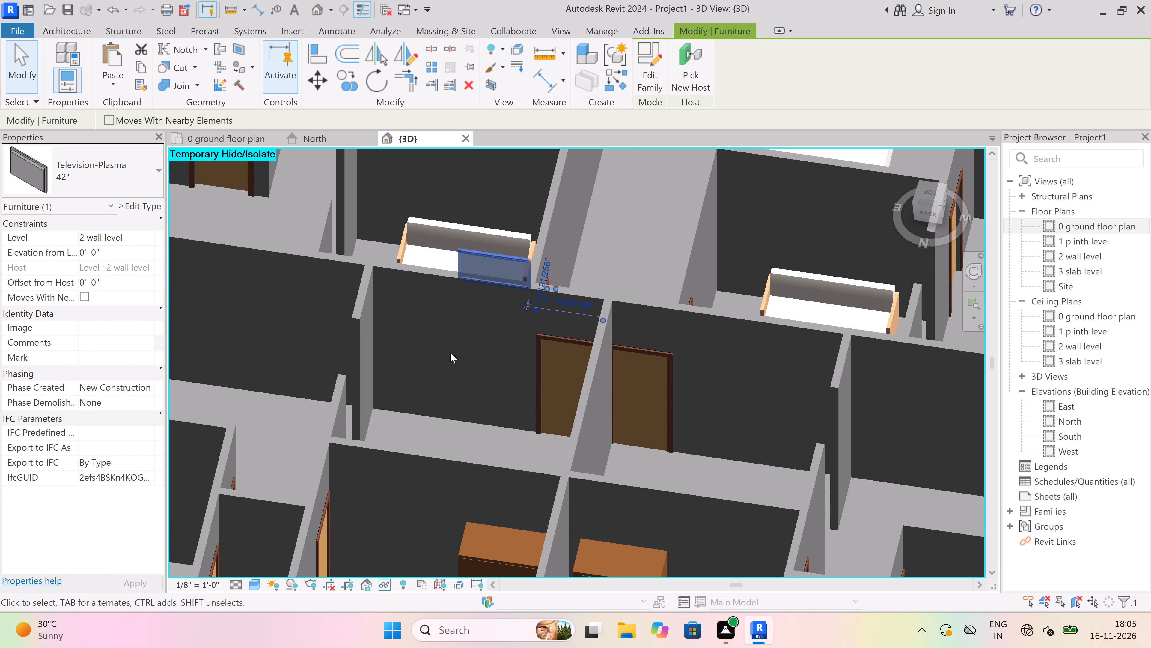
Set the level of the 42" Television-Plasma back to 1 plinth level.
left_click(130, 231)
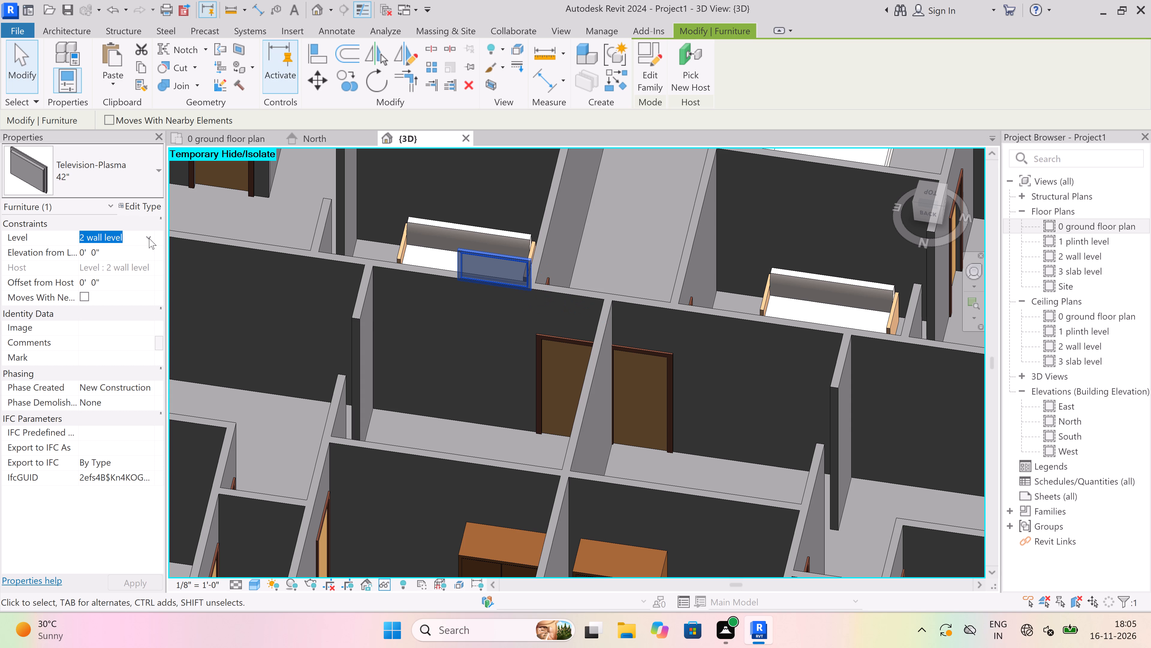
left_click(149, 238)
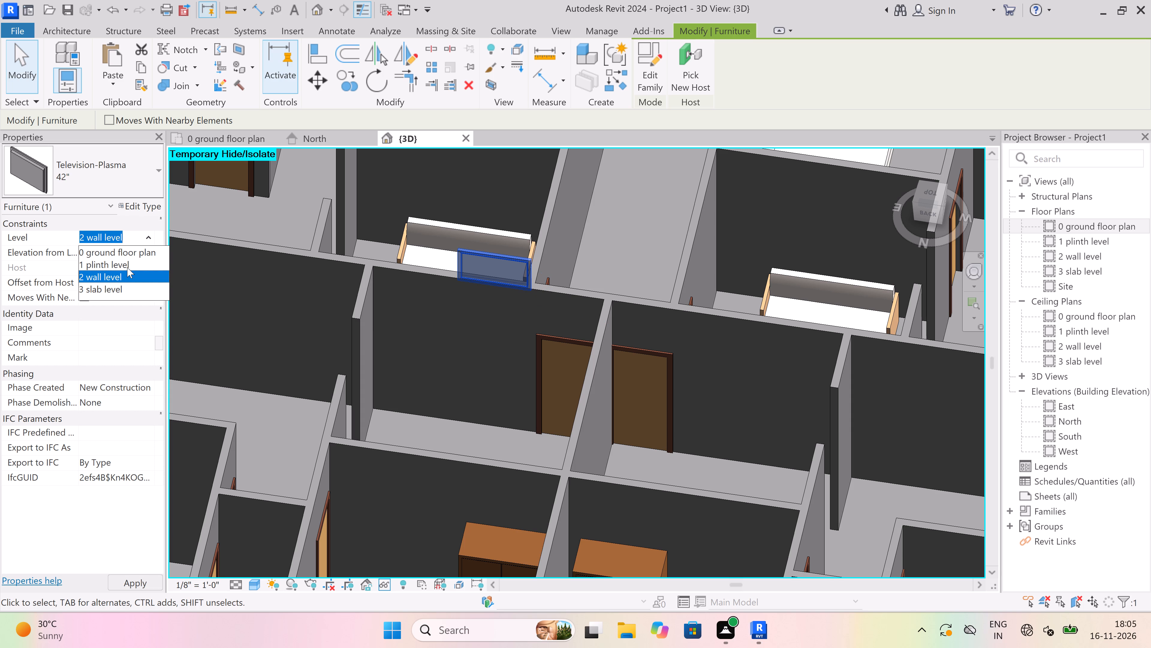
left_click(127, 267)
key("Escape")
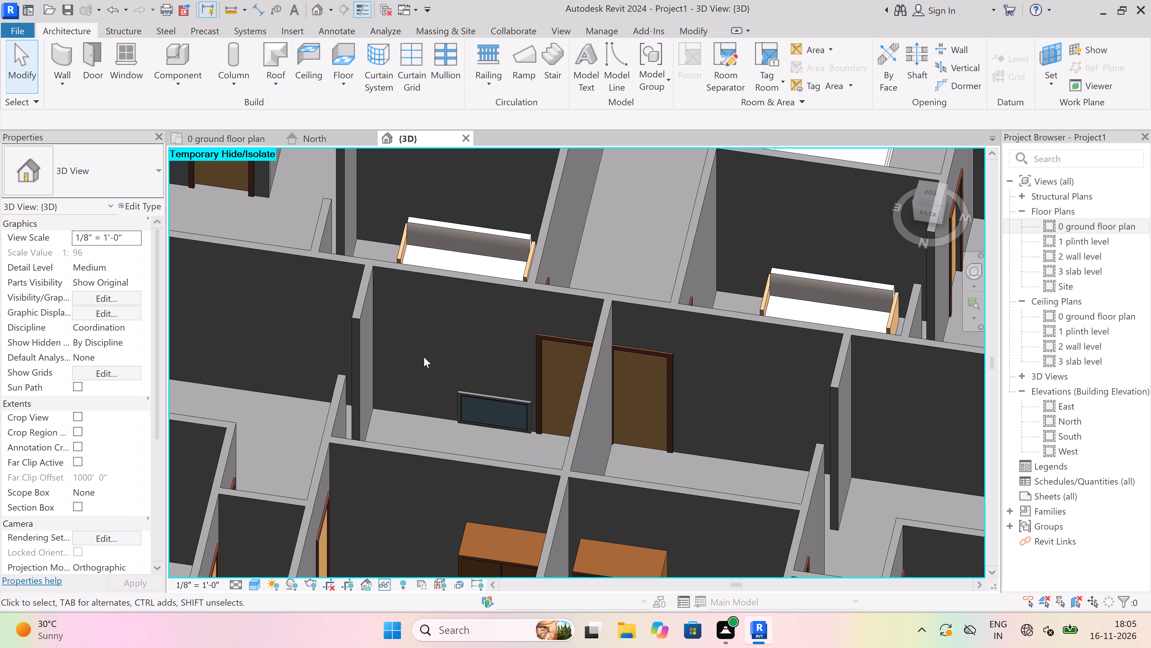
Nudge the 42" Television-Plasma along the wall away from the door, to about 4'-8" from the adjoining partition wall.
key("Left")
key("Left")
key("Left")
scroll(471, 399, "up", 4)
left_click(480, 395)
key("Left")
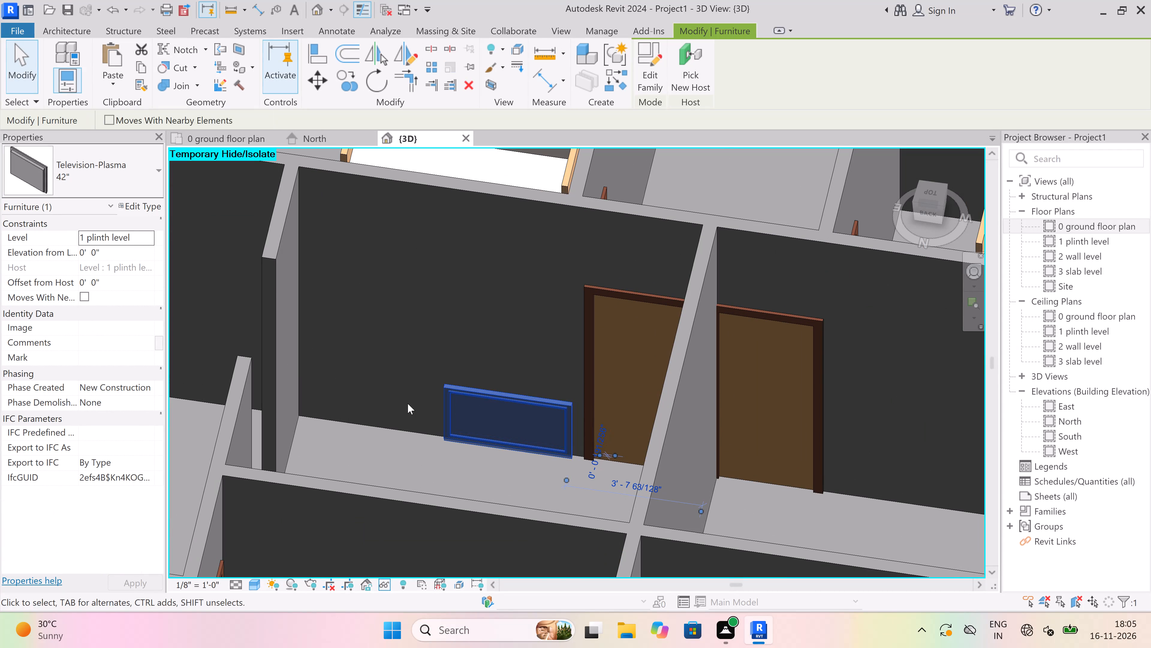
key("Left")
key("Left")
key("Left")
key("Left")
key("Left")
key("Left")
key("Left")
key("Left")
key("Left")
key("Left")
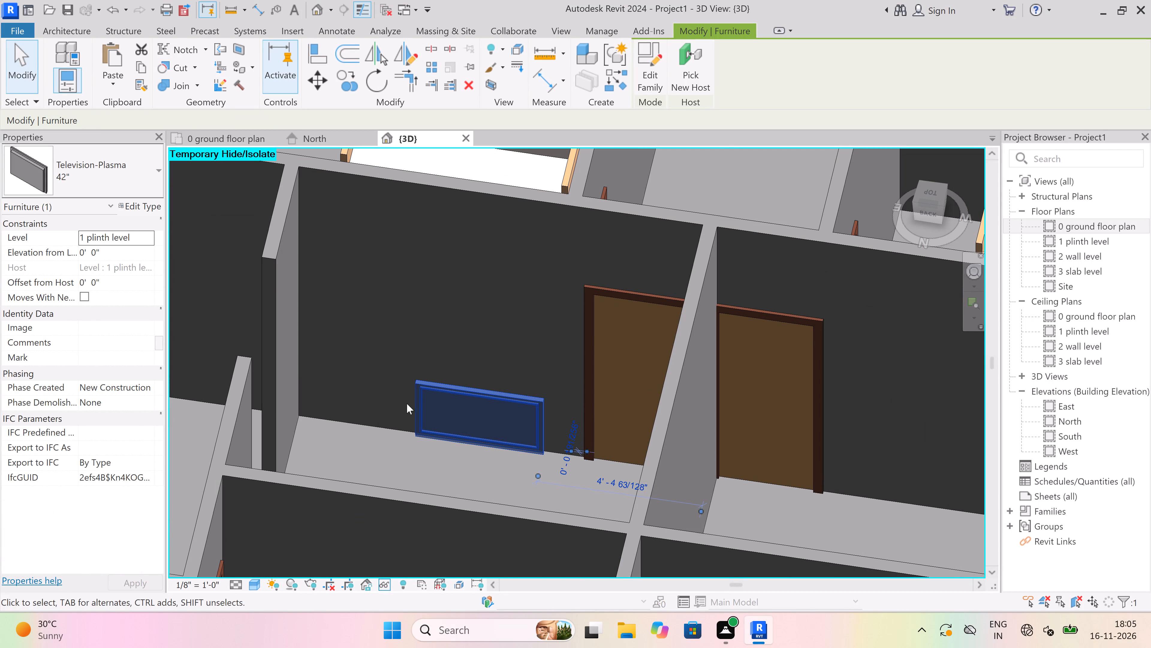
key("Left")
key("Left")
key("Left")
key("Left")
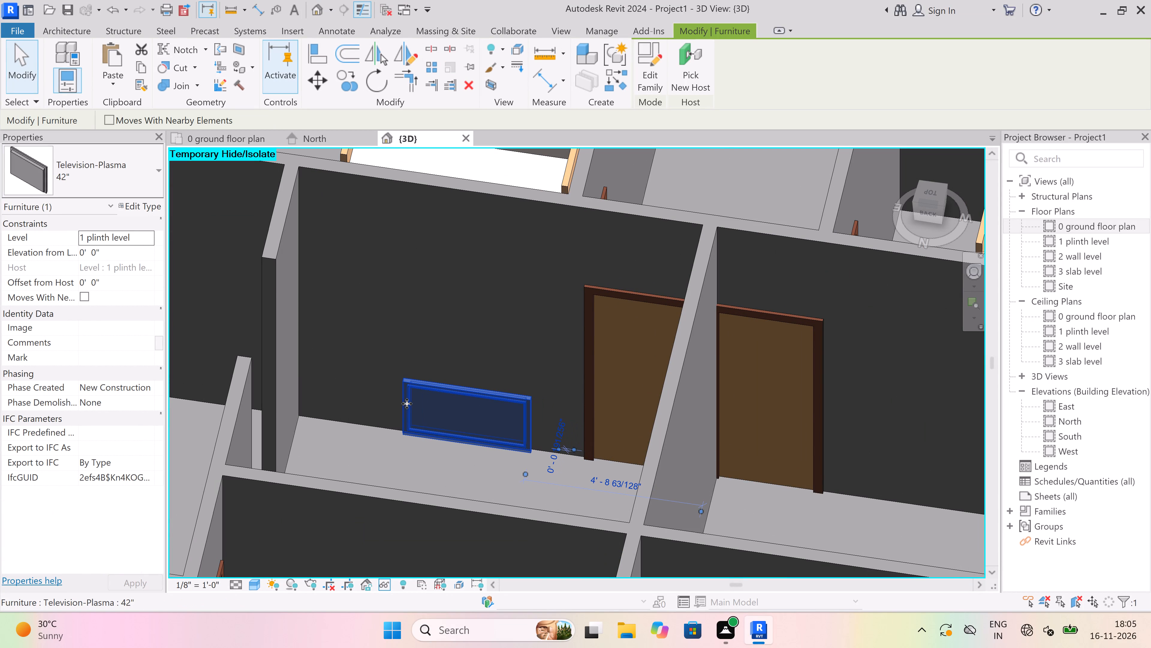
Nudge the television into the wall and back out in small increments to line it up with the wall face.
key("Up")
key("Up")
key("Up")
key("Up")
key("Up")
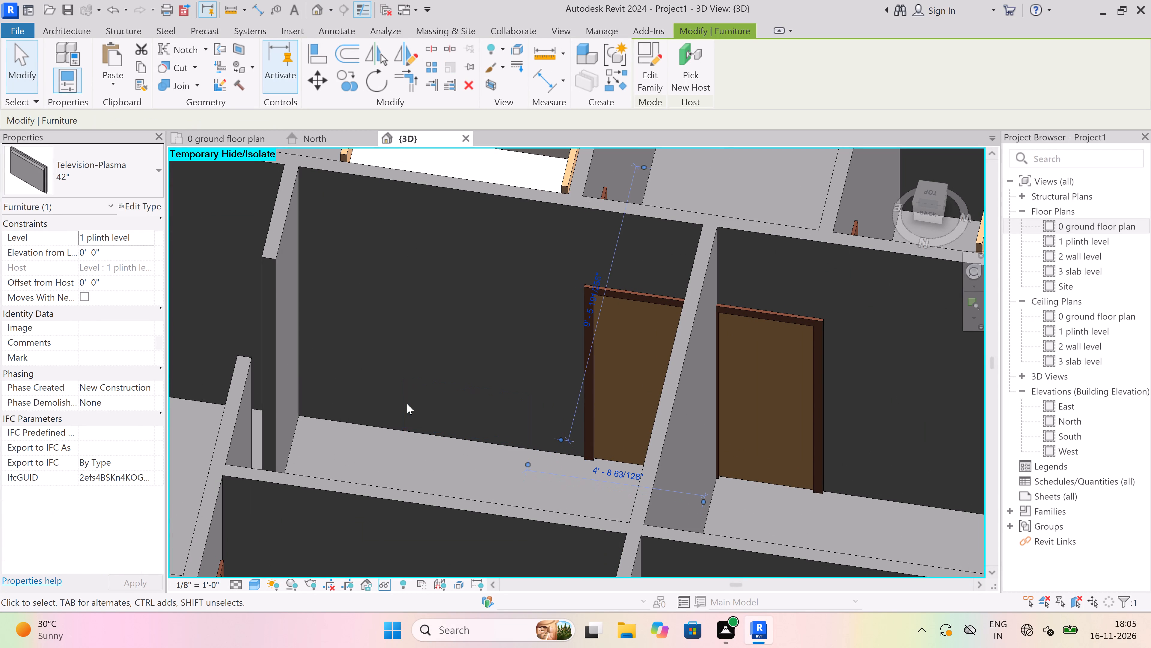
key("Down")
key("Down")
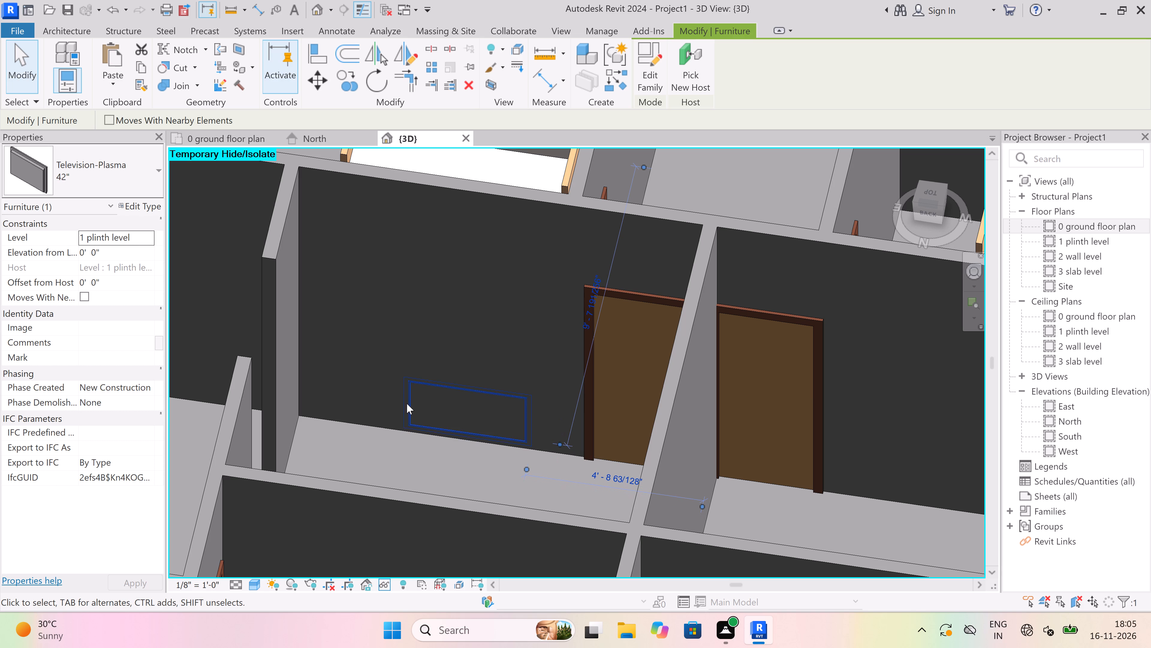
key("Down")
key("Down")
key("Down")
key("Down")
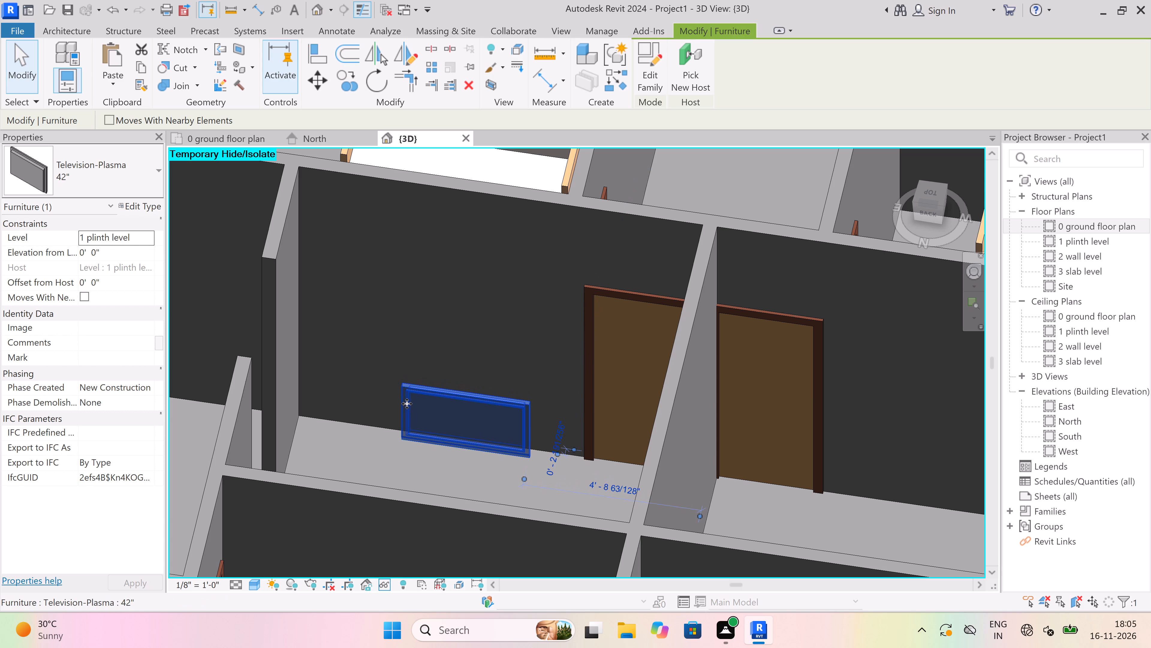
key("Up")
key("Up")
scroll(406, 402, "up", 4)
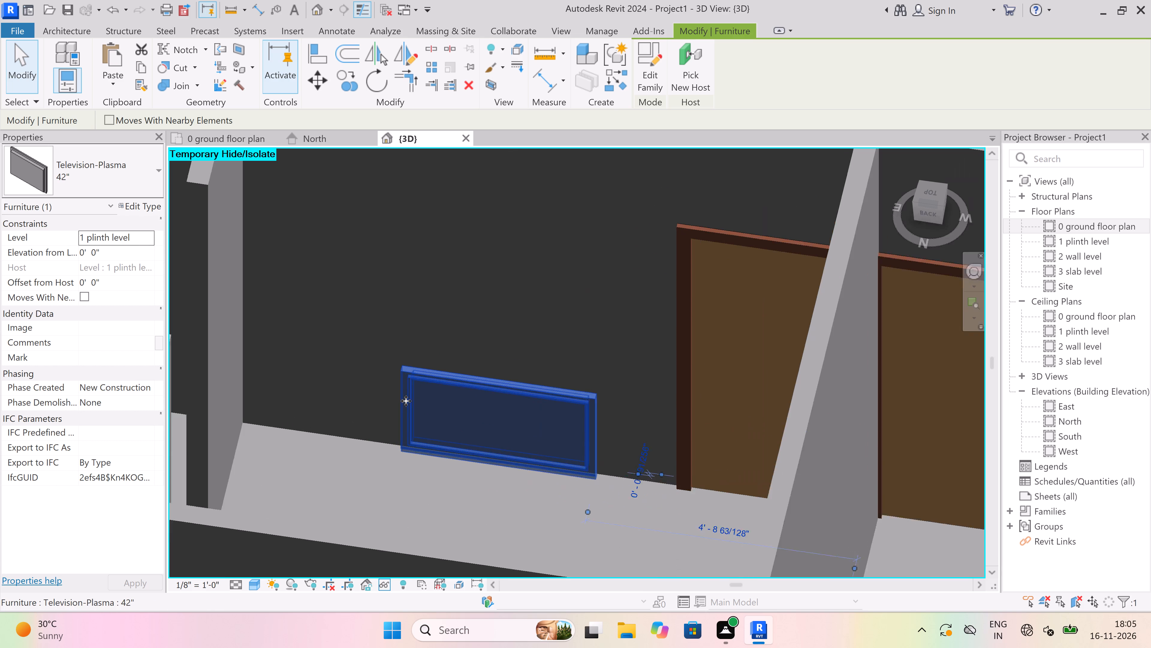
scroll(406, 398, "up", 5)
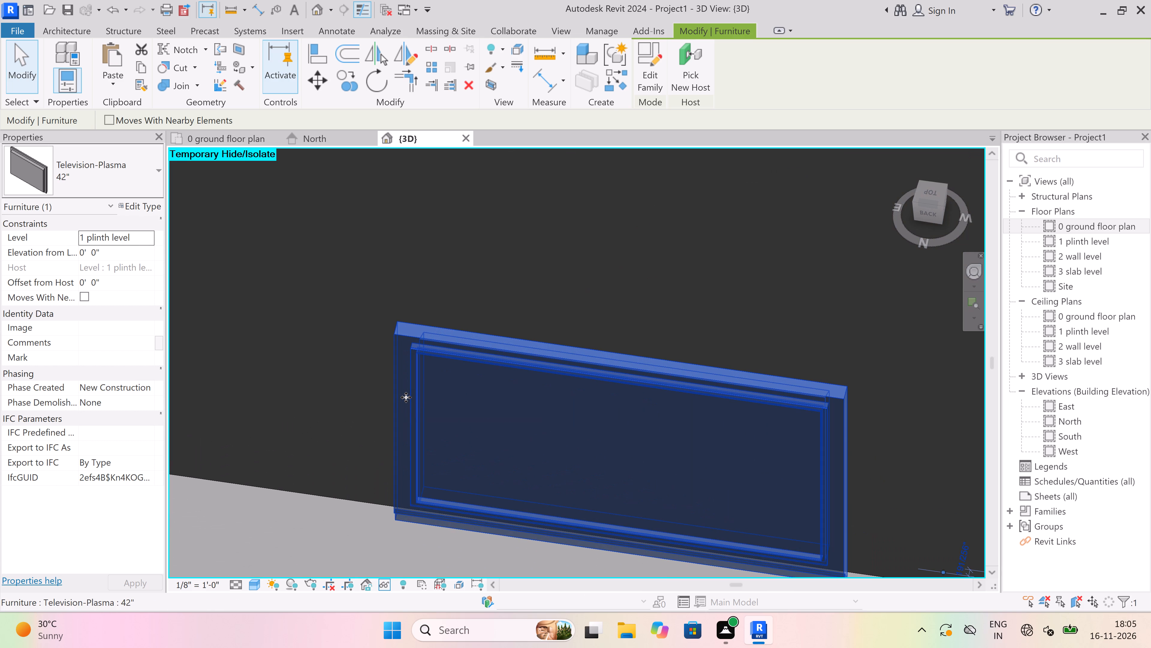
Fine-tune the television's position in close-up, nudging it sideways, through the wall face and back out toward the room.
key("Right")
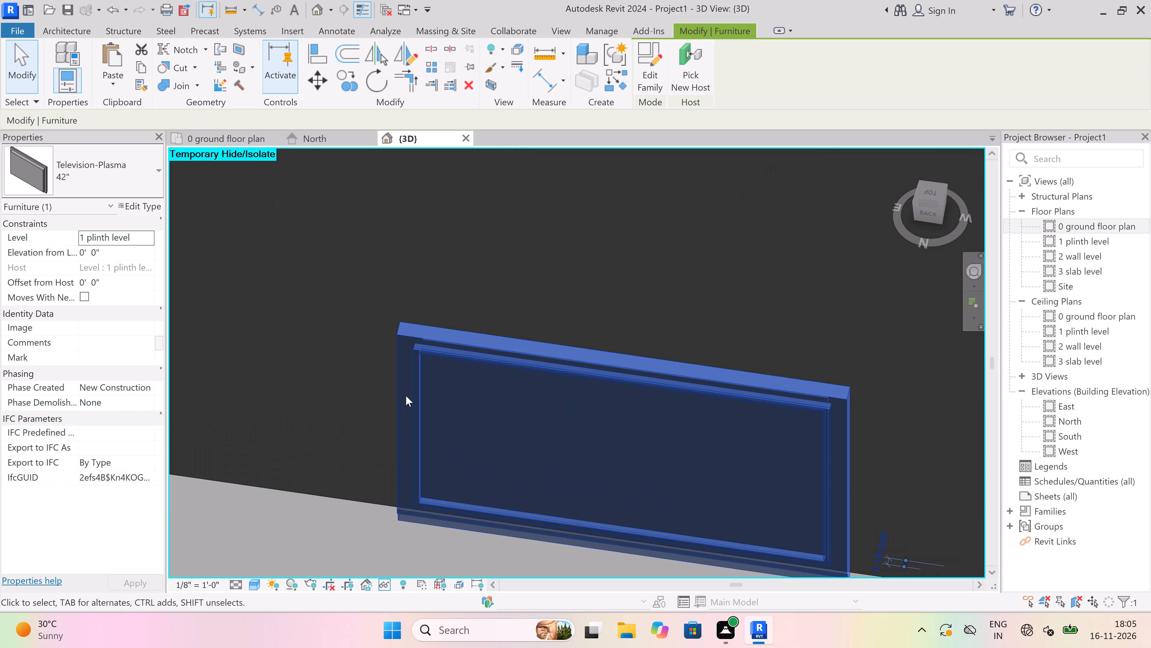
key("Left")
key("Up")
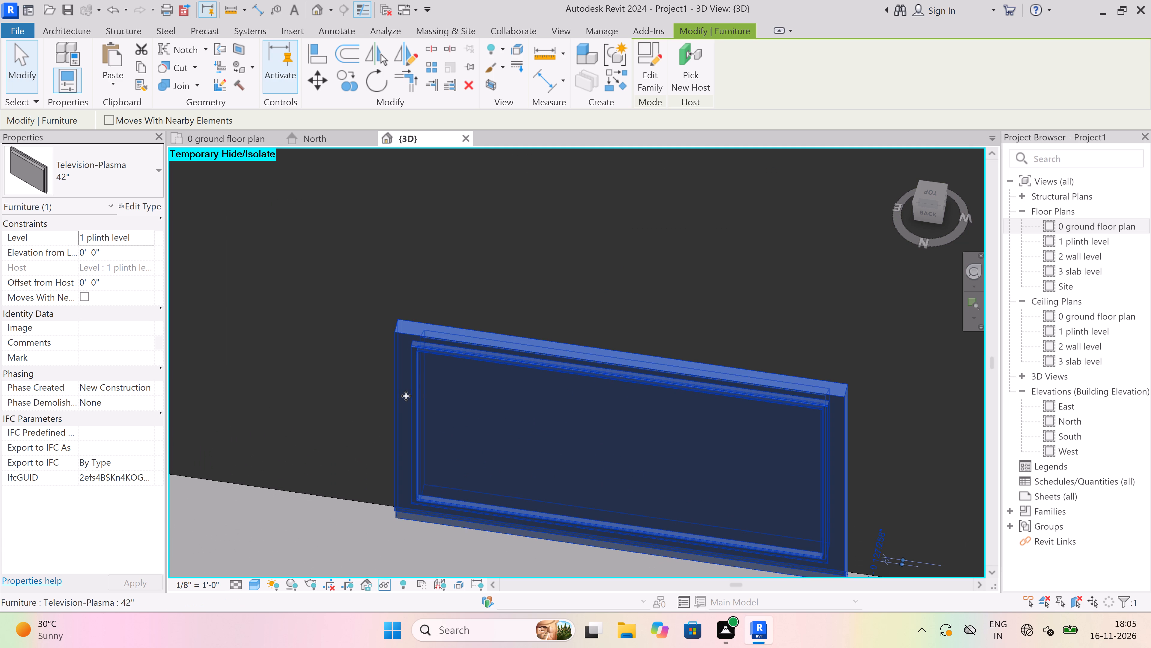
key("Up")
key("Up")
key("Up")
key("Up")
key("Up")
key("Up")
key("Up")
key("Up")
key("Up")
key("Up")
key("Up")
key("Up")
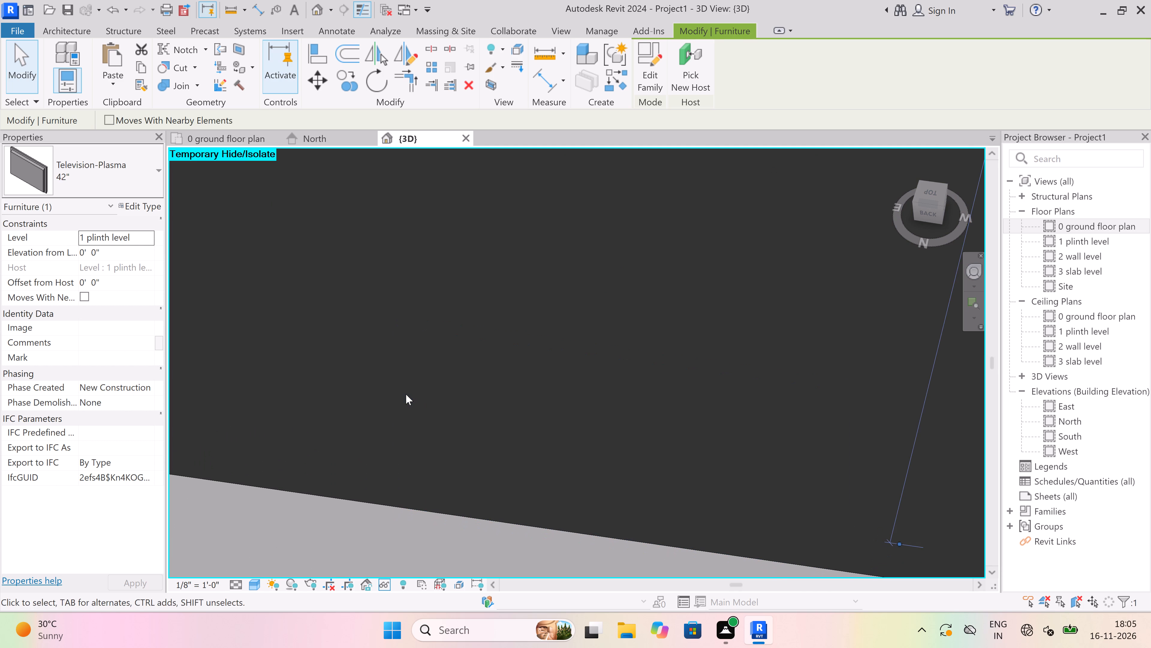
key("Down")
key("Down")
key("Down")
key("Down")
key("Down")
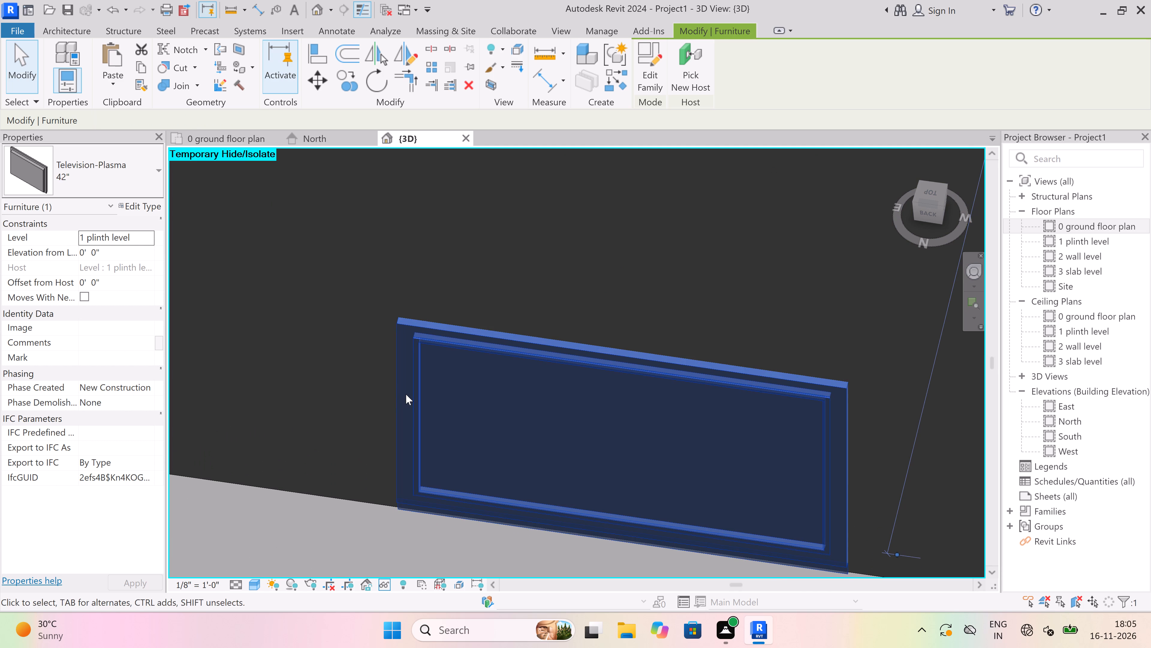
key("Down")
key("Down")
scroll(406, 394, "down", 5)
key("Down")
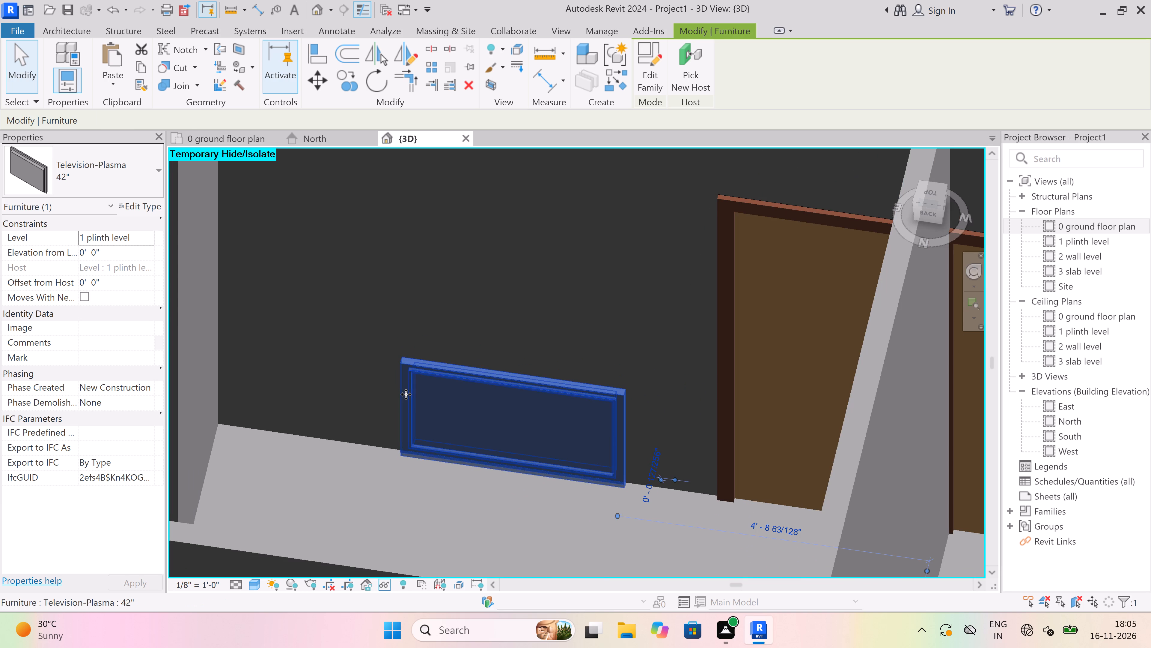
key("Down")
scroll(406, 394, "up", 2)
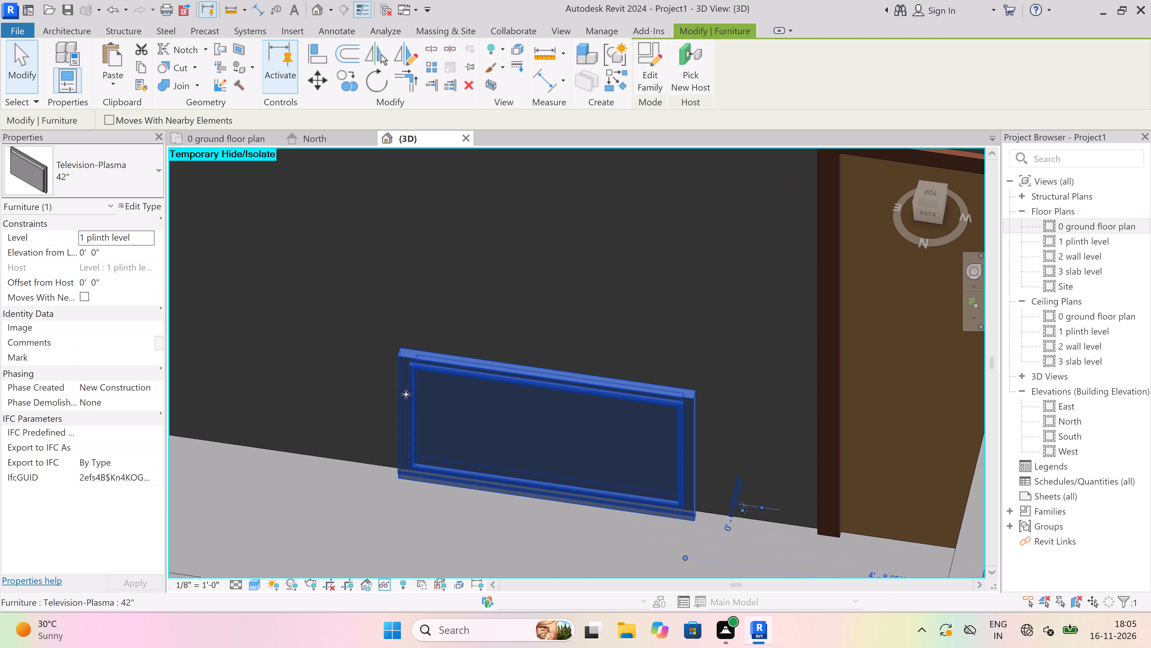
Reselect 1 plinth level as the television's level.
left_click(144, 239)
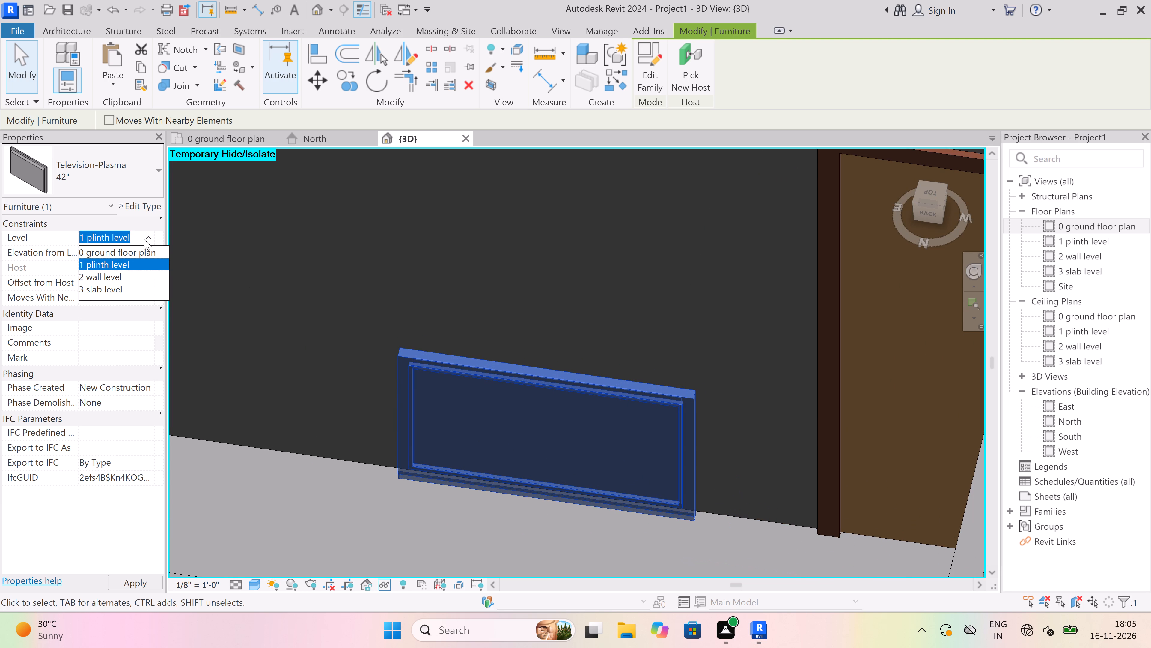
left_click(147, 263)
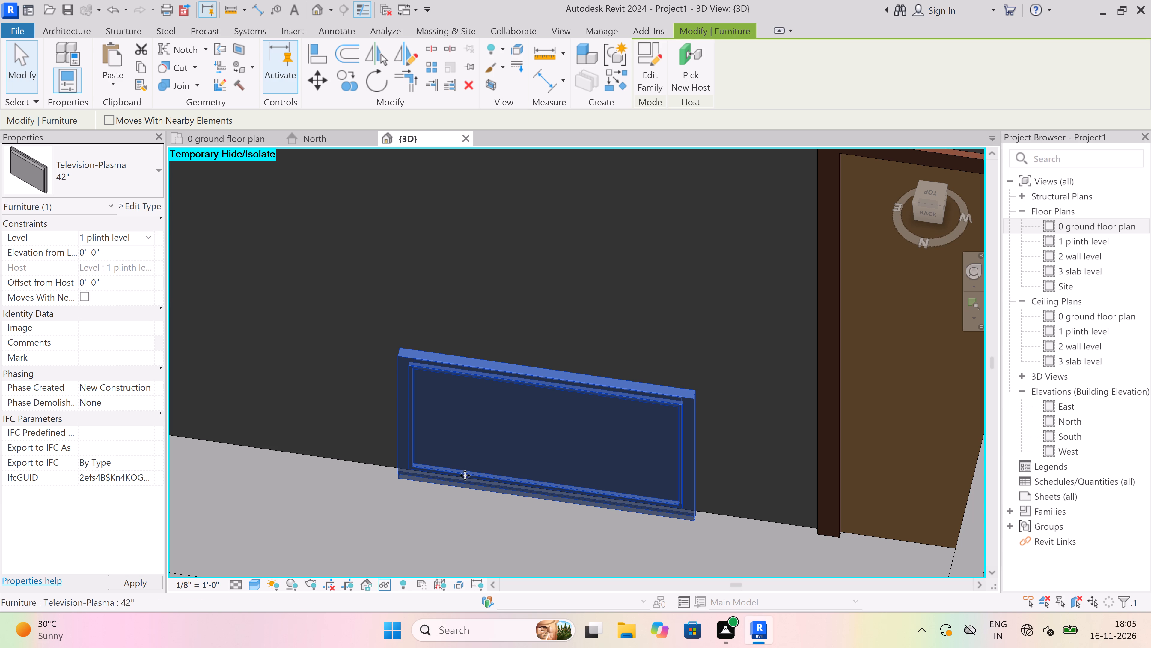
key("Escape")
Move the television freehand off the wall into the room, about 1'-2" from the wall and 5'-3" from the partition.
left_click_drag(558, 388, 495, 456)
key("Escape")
Delete the 42" Television-Plasma from the living room.
scroll(500, 433, "down", 4)
left_click(500, 433)
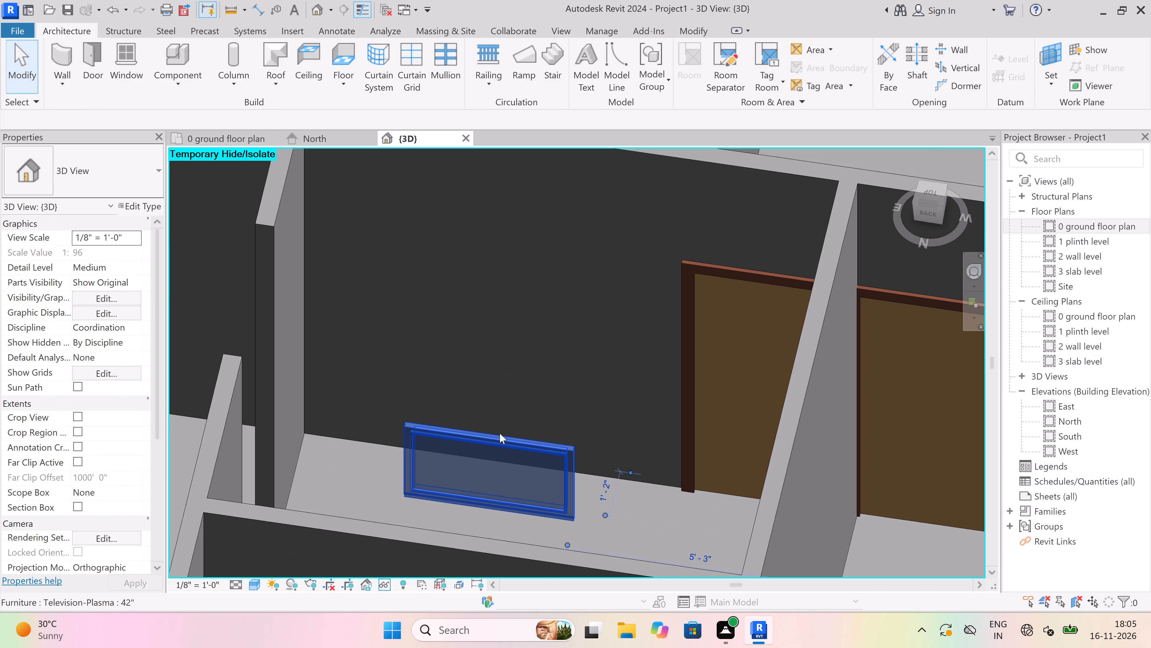
key("Delete")
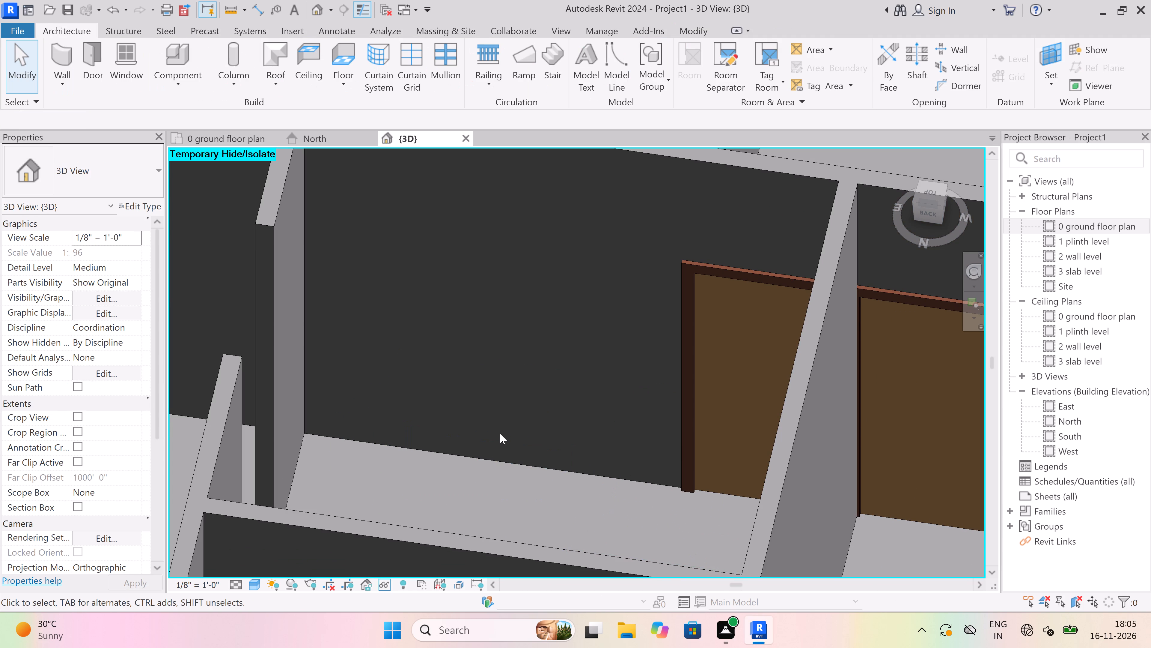
Orbit to an overhead 3D view and examine the furnished rooms, closing in on the corner bedroom.
scroll(493, 446, "down", 17)
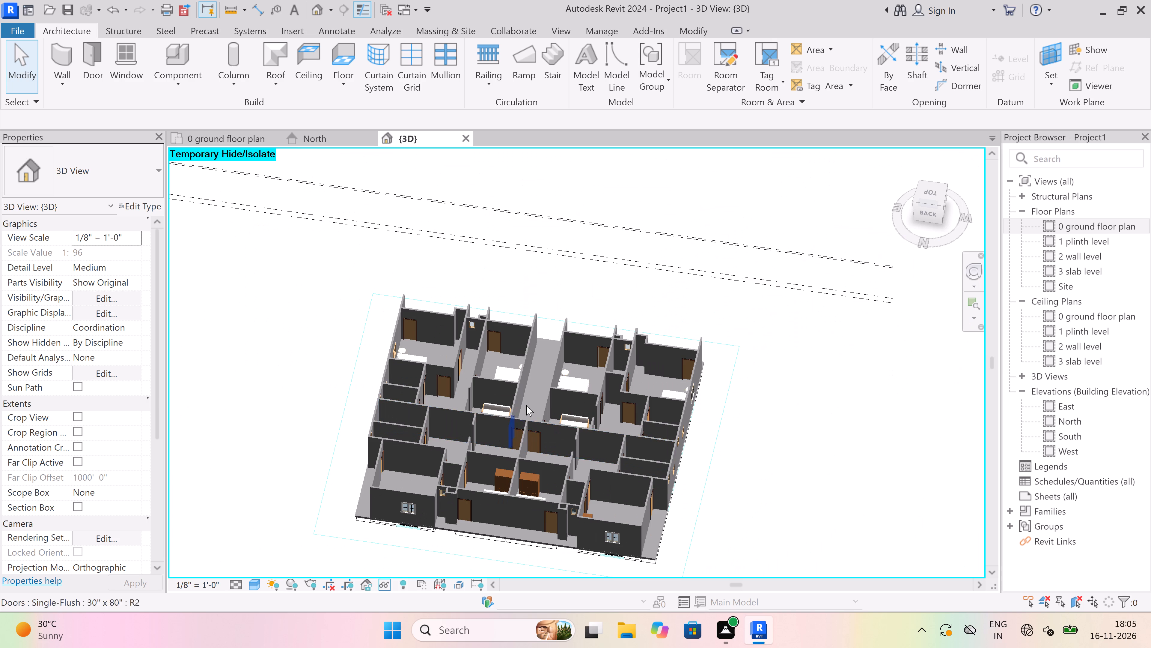
middle_click_drag(640, 350, 326, 423)
middle_click_drag(646, 414, 544, 444, "shift")
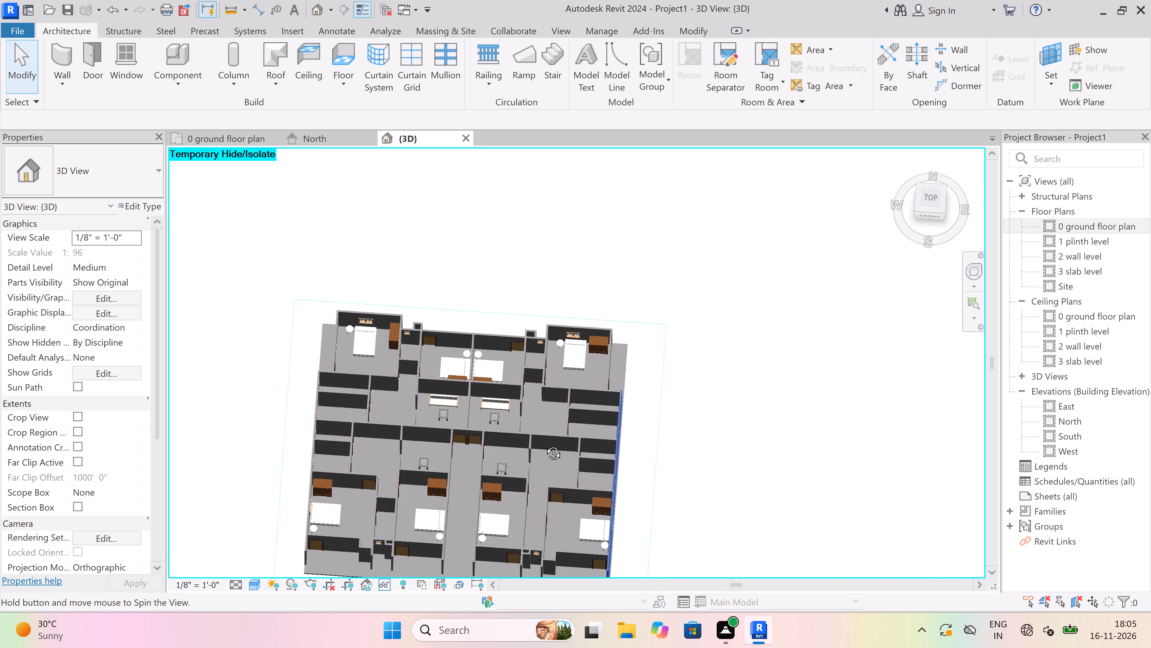
middle_click_drag(544, 444, 544, 443, "shift")
scroll(385, 352, "up", 3)
scroll(370, 298, "up", 9)
scroll(366, 269, "down", 5)
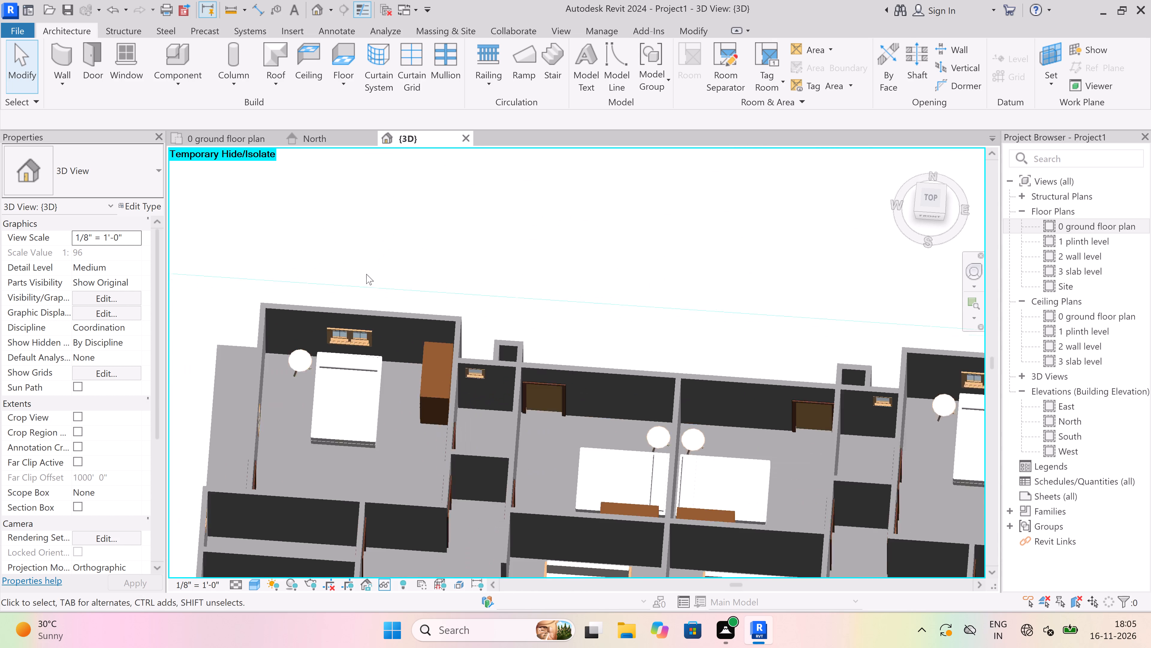
scroll(360, 340, "up", 5)
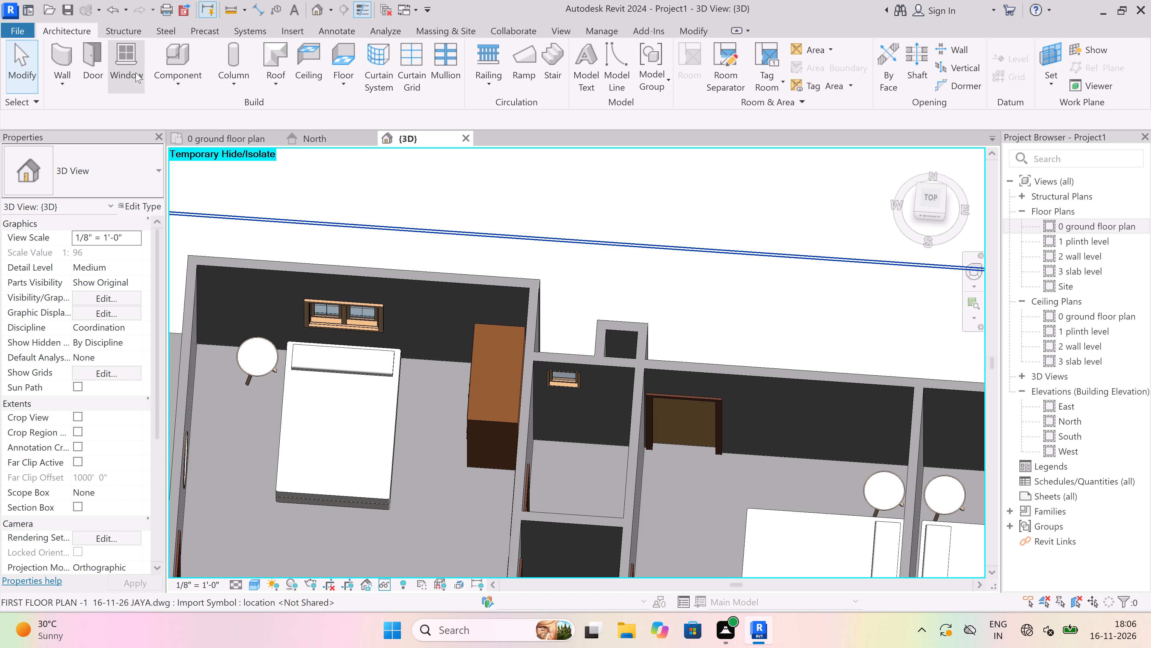
Start placing a component and look through the Furniture library folder for a family to load.
left_click(178, 78)
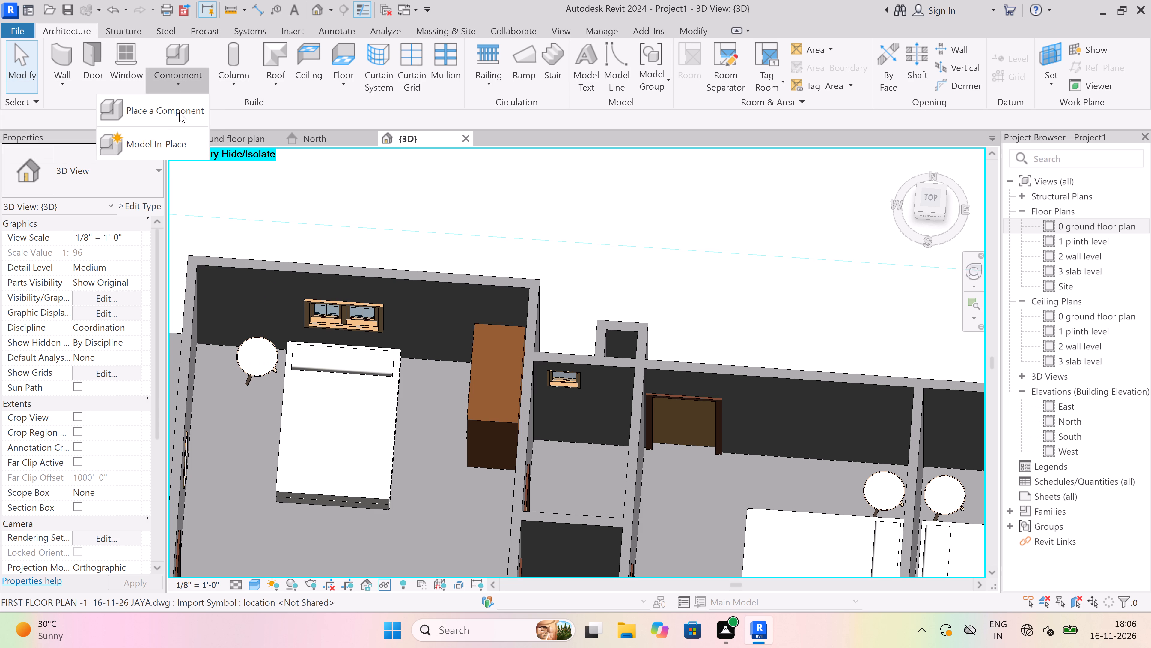
left_click(184, 109)
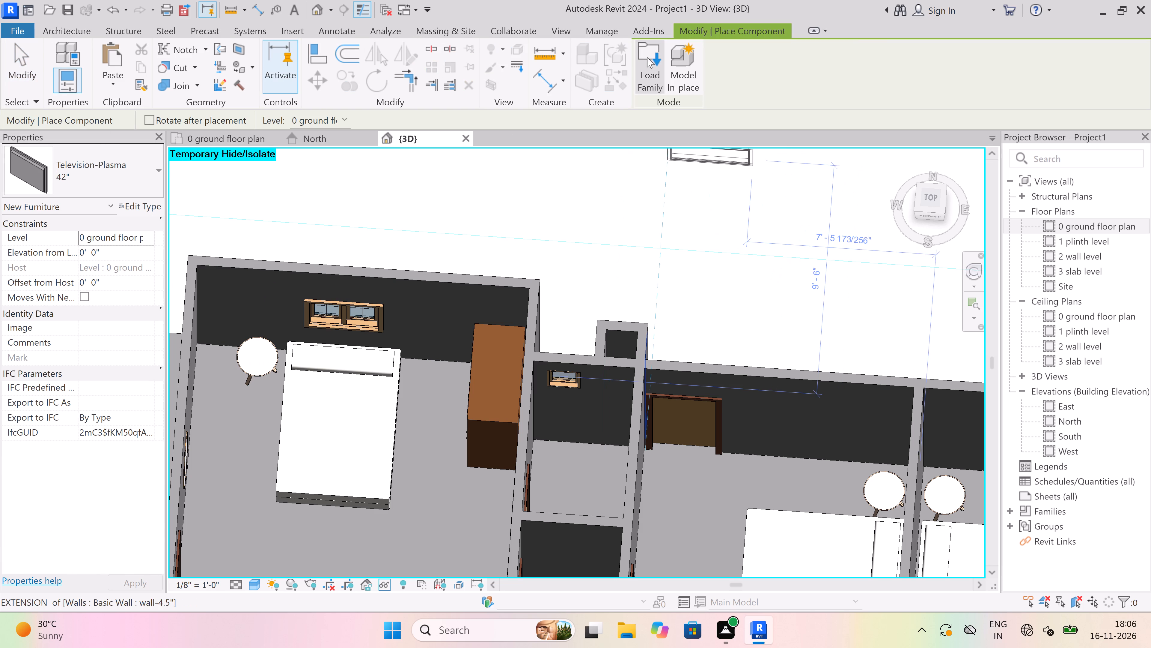
left_click(650, 64)
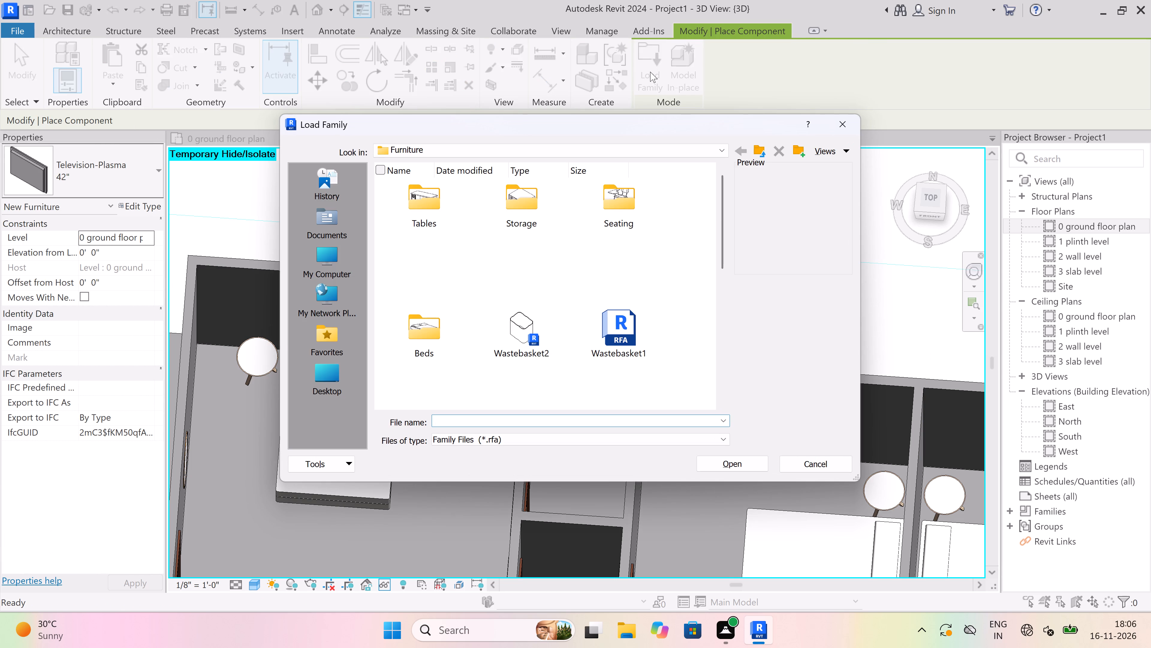
scroll(531, 335, "down", 1)
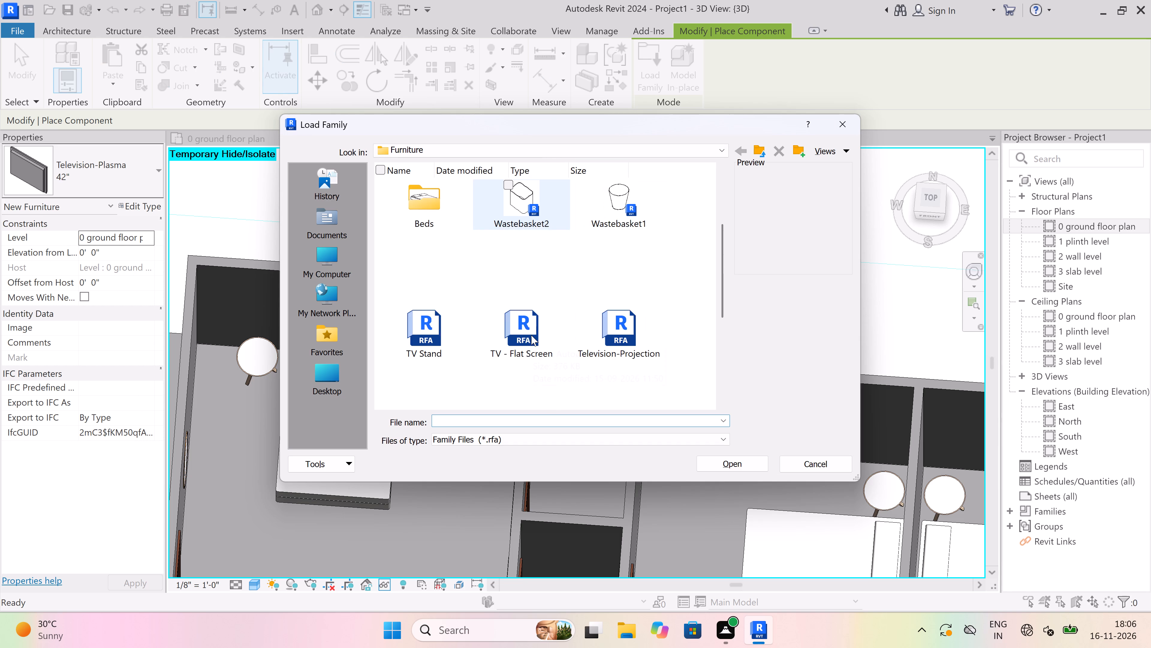
scroll(531, 335, "down", 2)
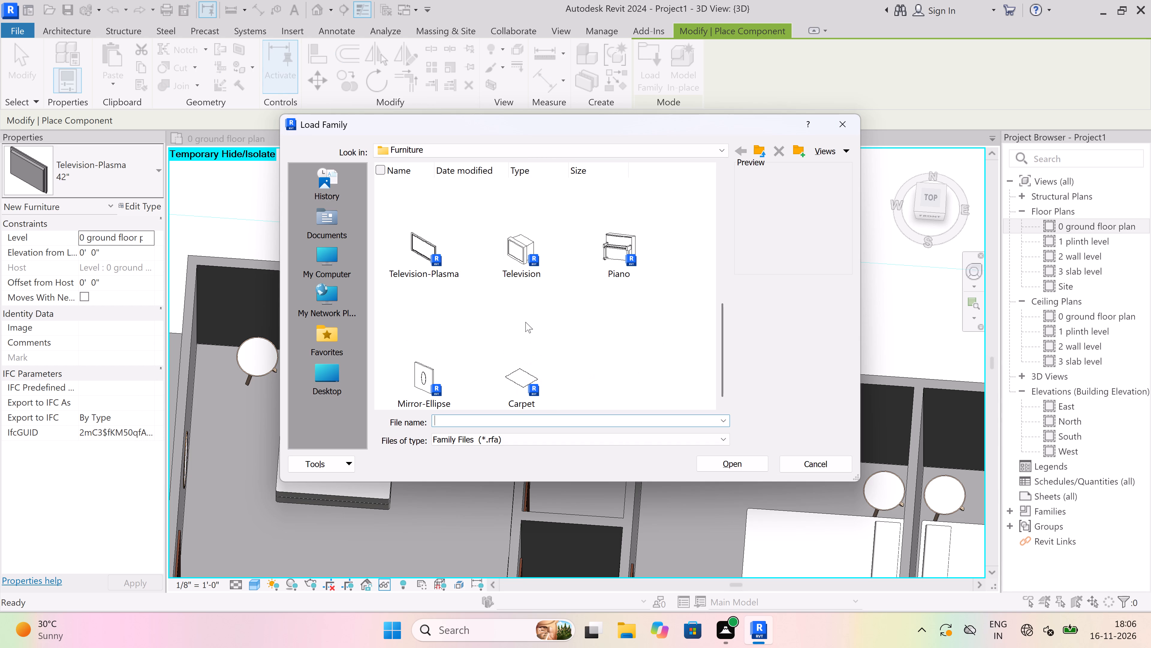
scroll(525, 321, "down", 2)
scroll(483, 274, "down", 2)
Browse the category folders of the US family library for another suitable component.
left_click(755, 145)
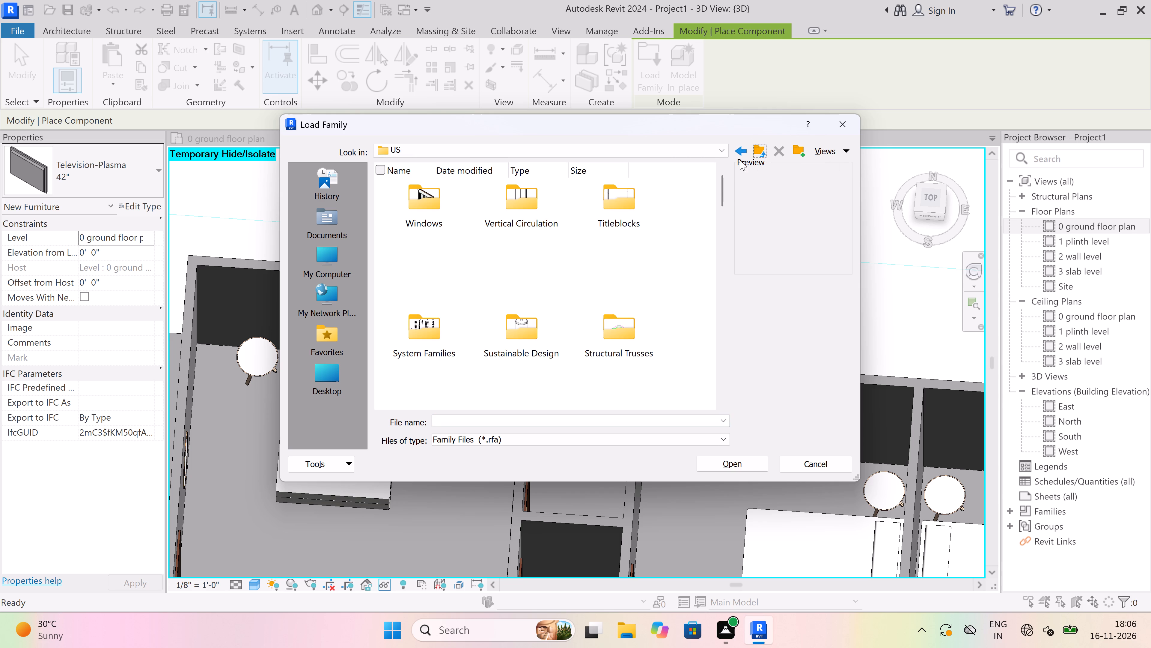
scroll(588, 293, "up", 1)
scroll(588, 293, "down", 2)
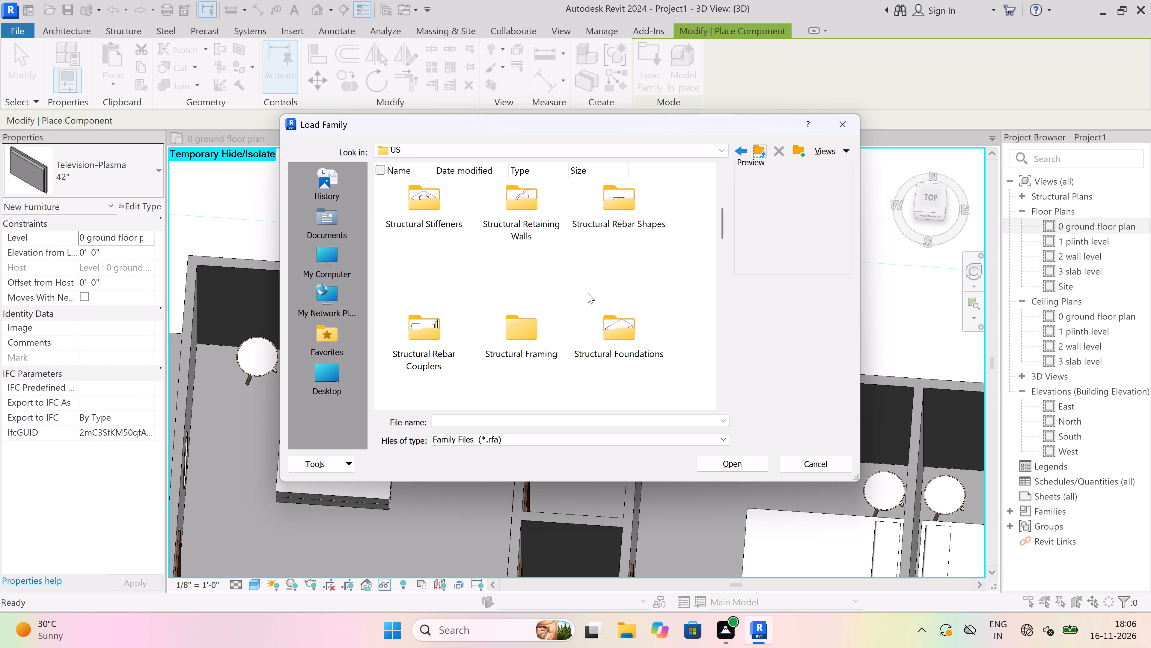
scroll(588, 288, "down", 1)
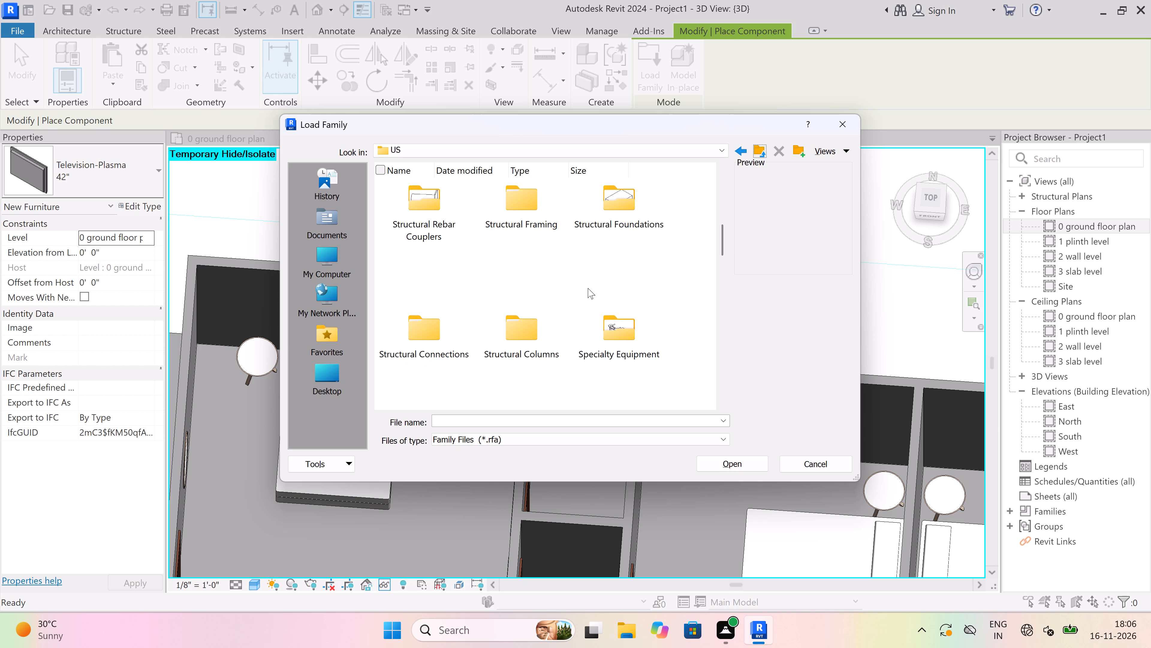
scroll(588, 288, "down", 2)
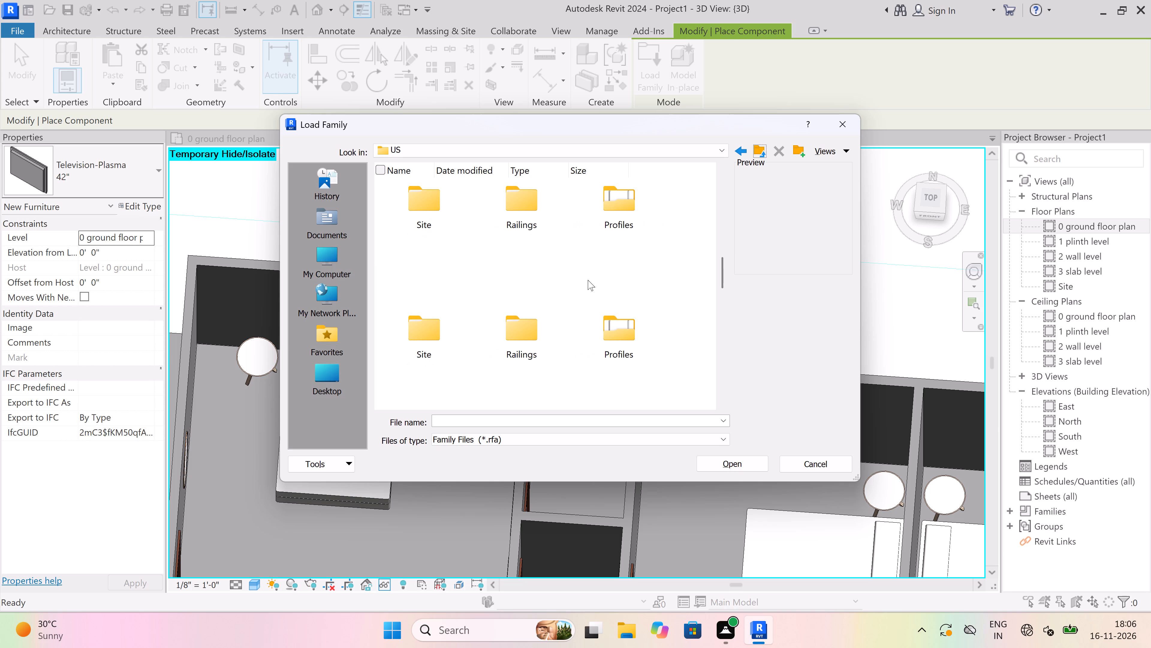
scroll(583, 266, "down", 1)
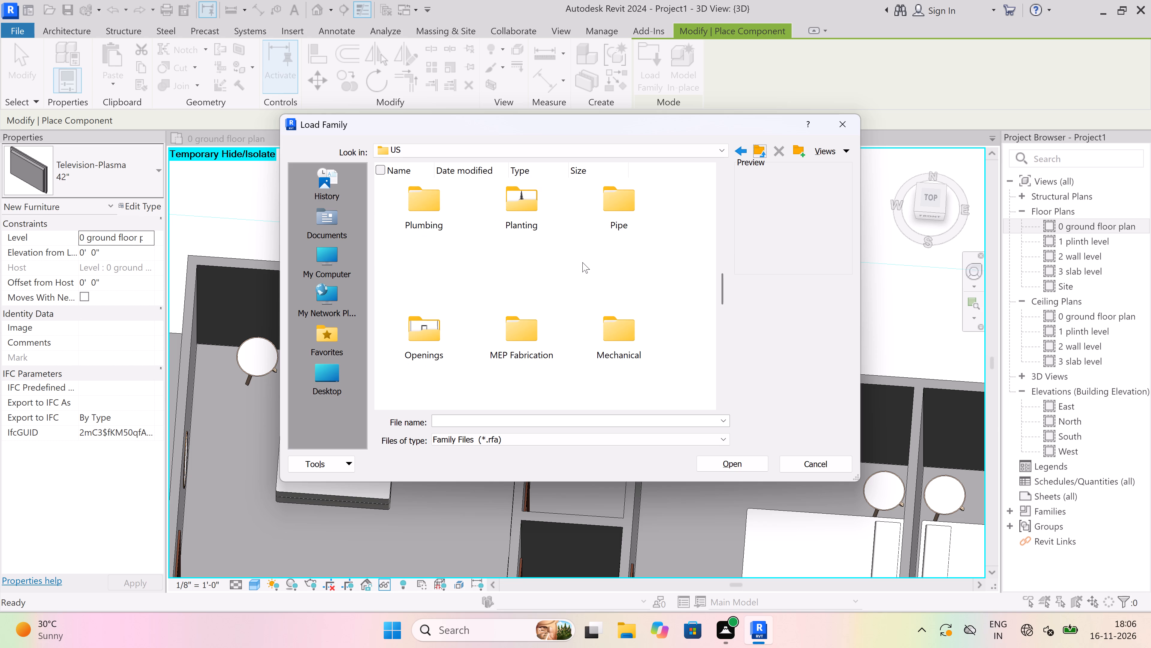
scroll(582, 262, "down", 3)
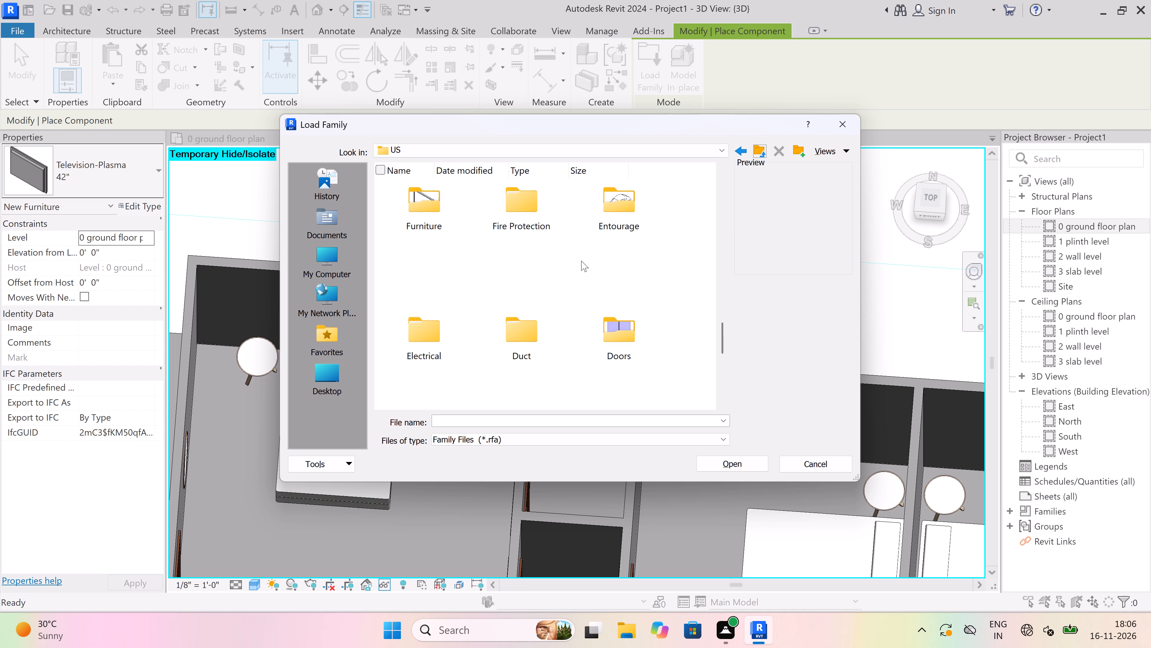
scroll(581, 261, "down", 2)
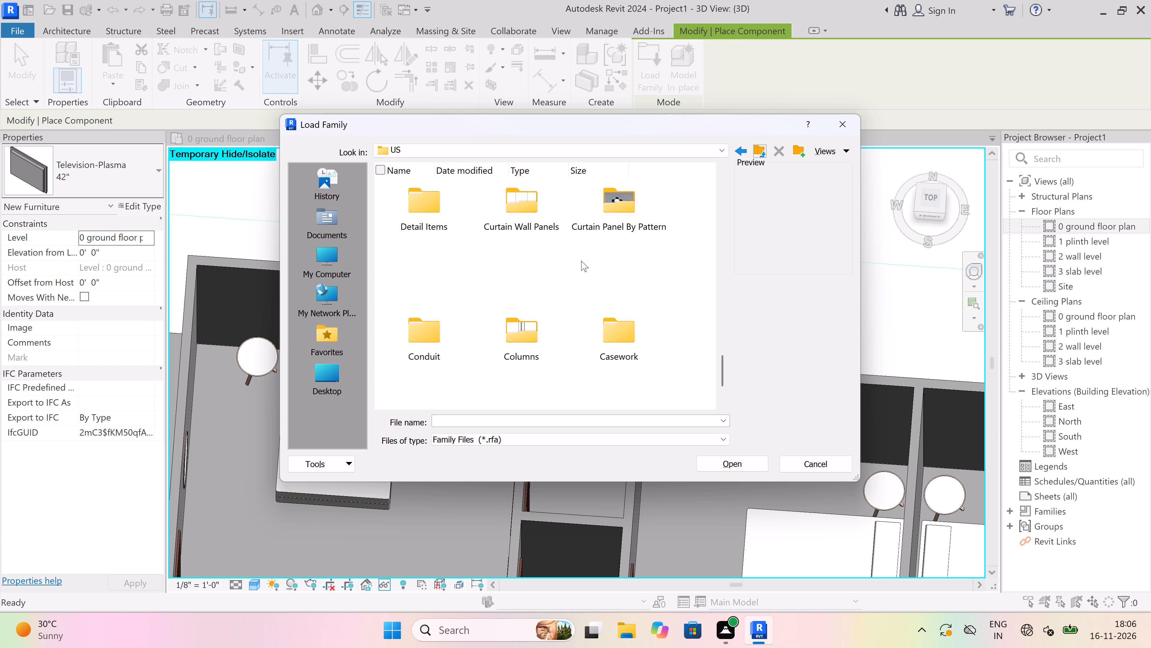
scroll(581, 261, "down", 1)
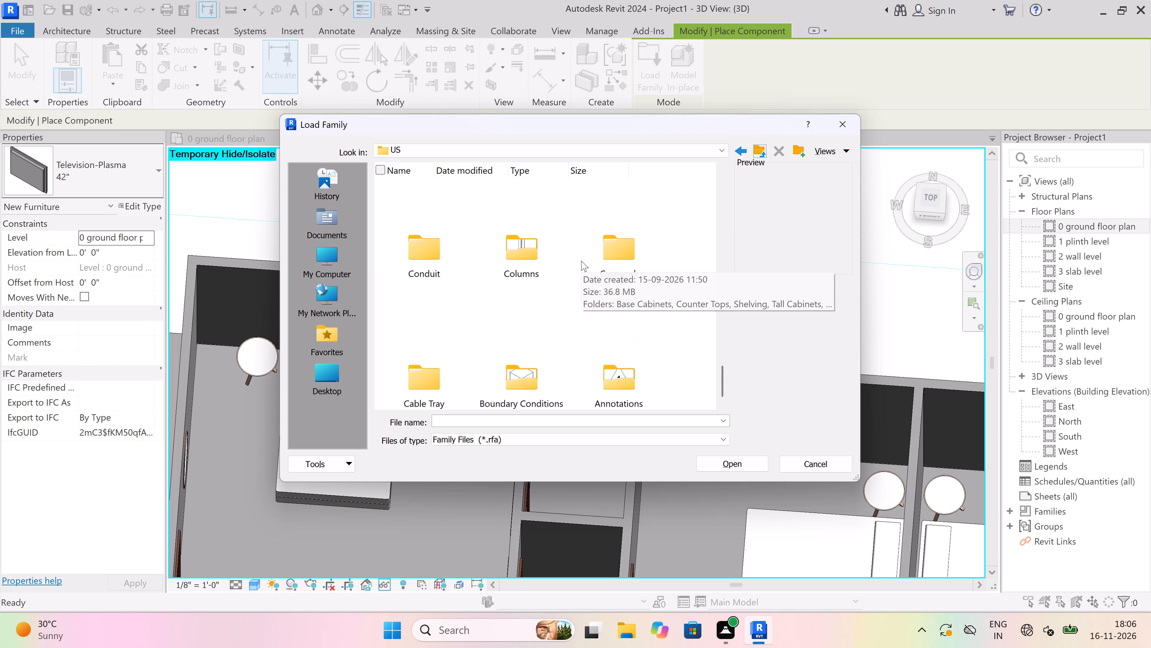
scroll(581, 261, "down", 2)
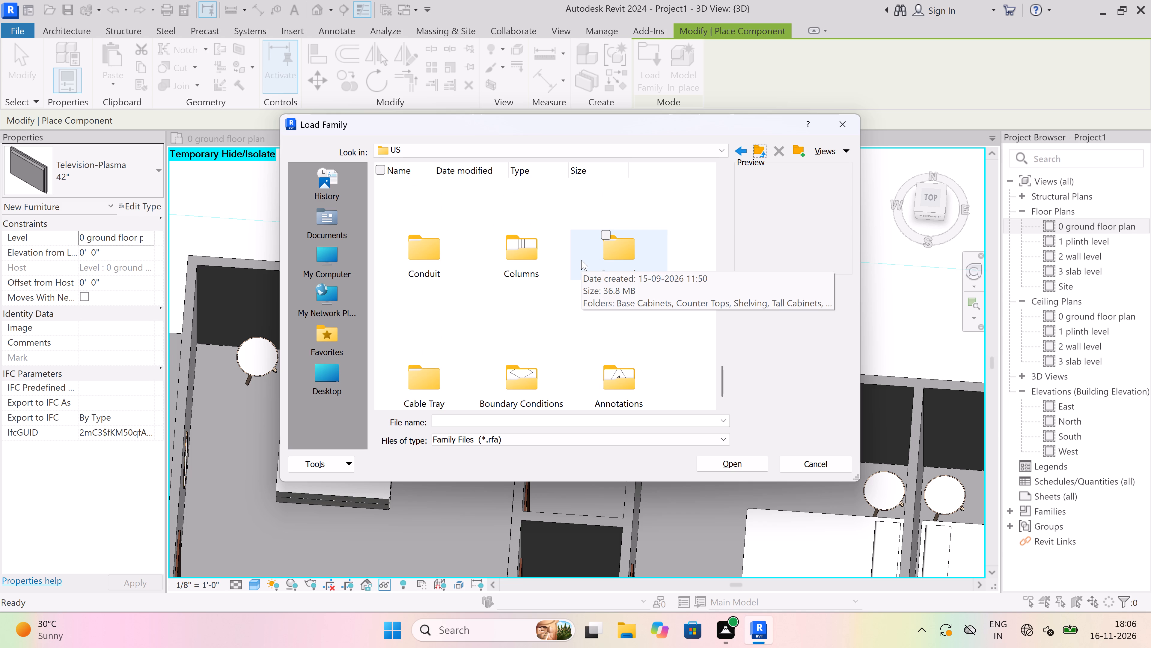
scroll(405, 252, "down", 1)
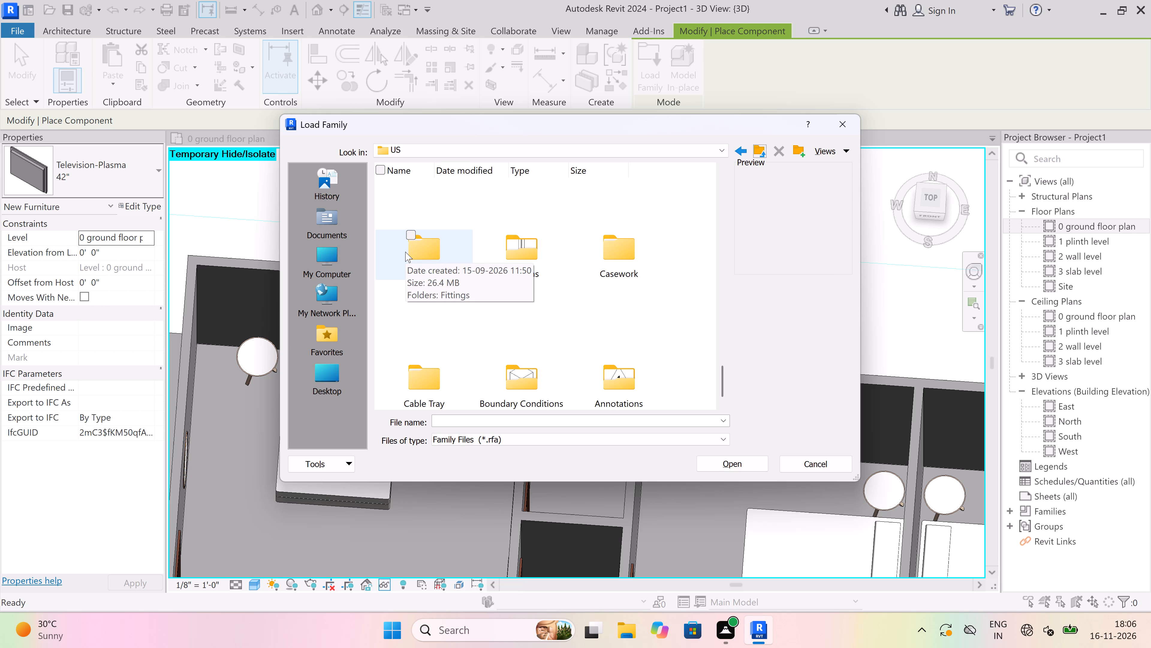
scroll(405, 252, "up", 1)
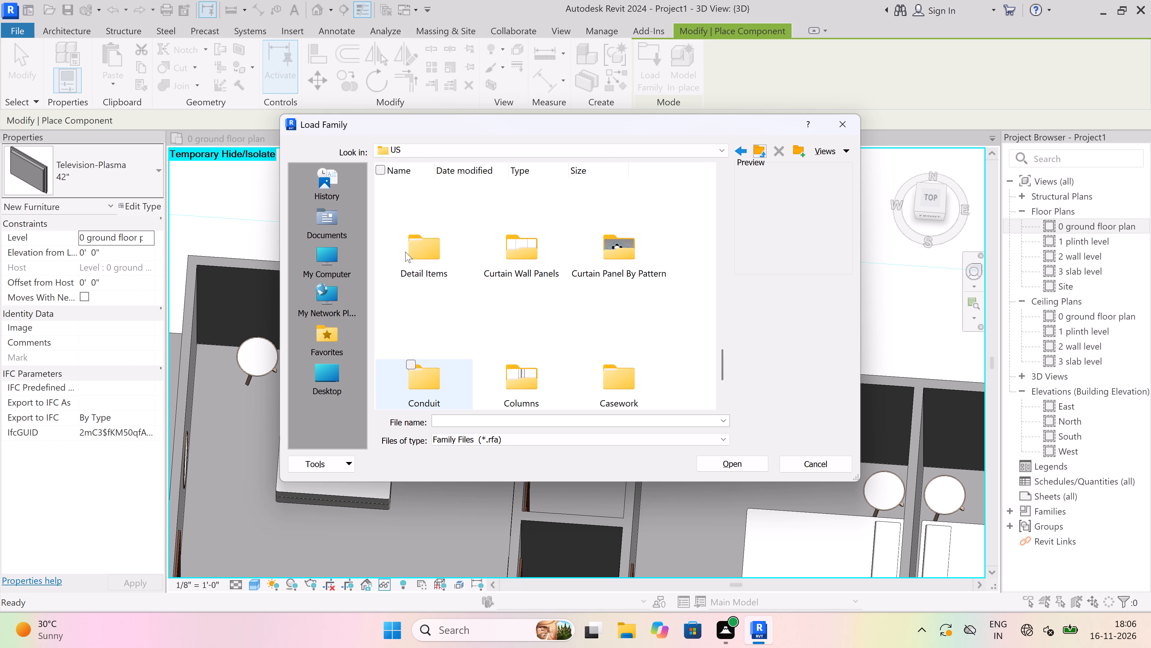
scroll(405, 252, "up", 1)
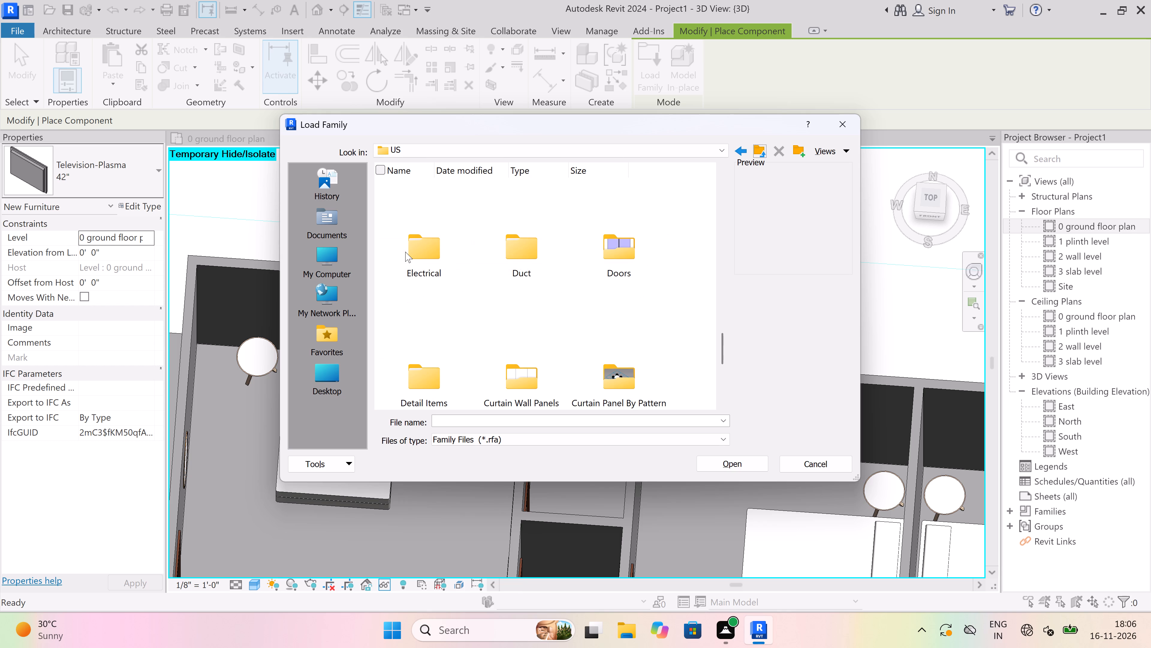
scroll(406, 252, "up", 1)
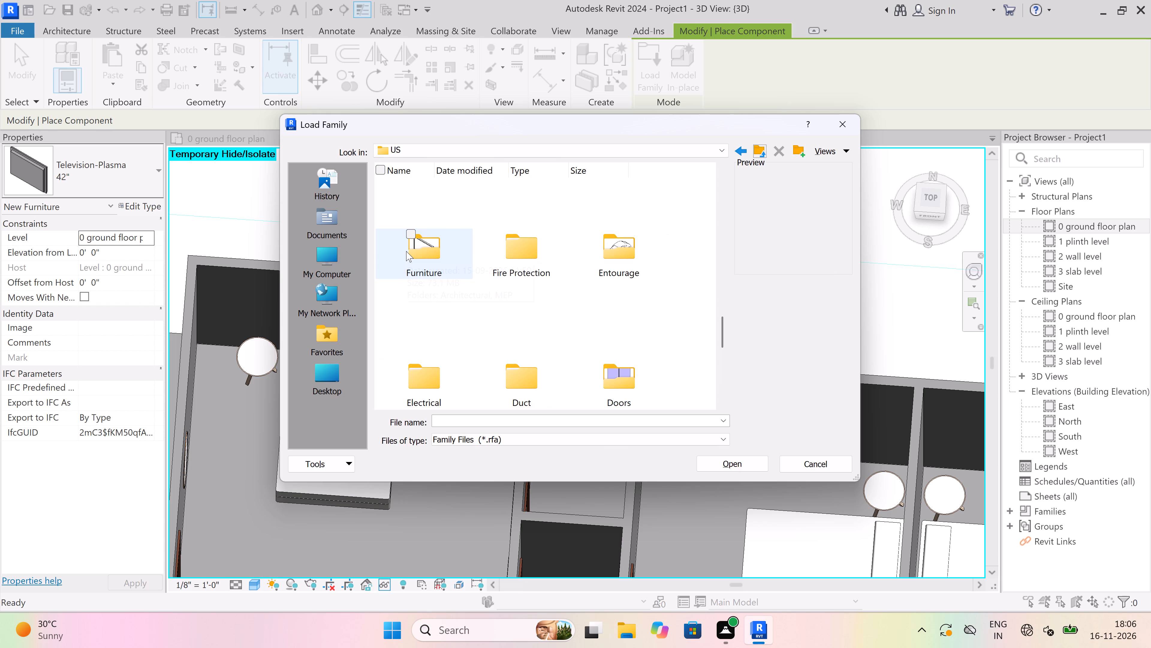
scroll(410, 251, "up", 1)
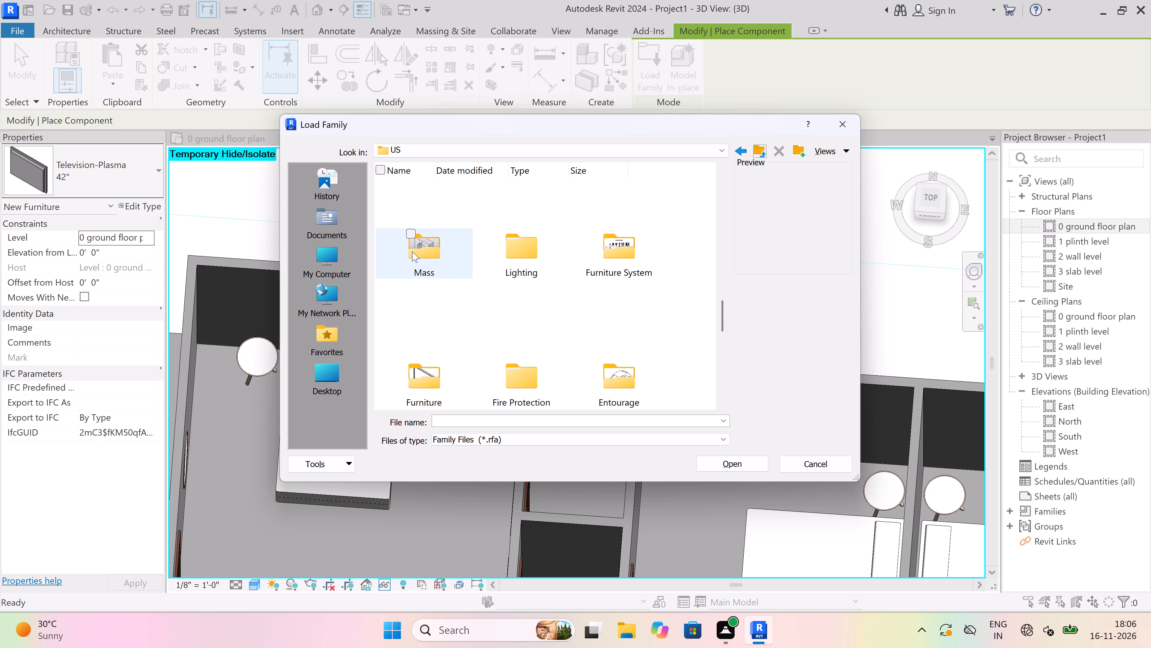
Load the Mirror-Ellipse family from the US library's Furniture folder.
double_click(422, 378)
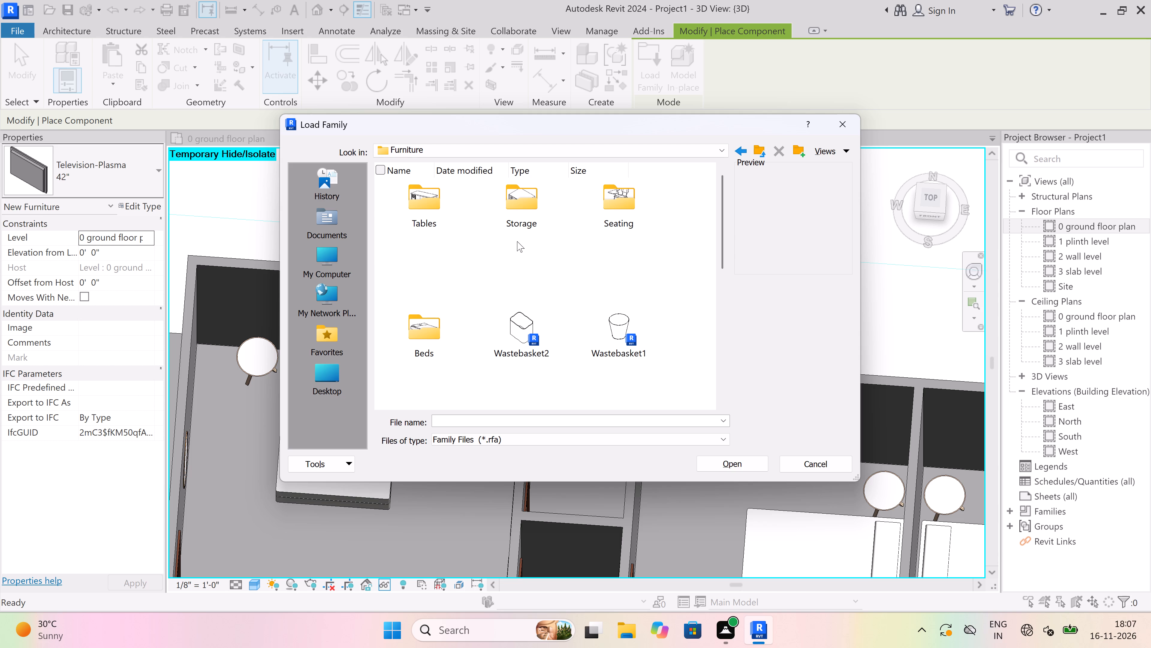
scroll(517, 264, "down", 2)
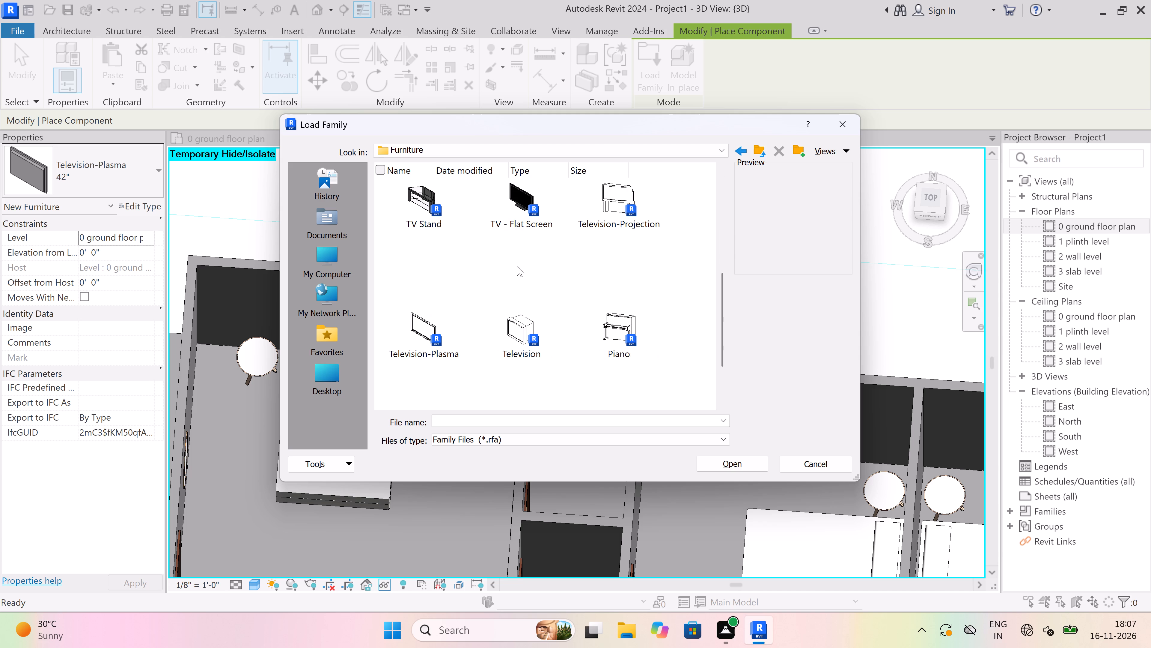
scroll(518, 266, "down", 3)
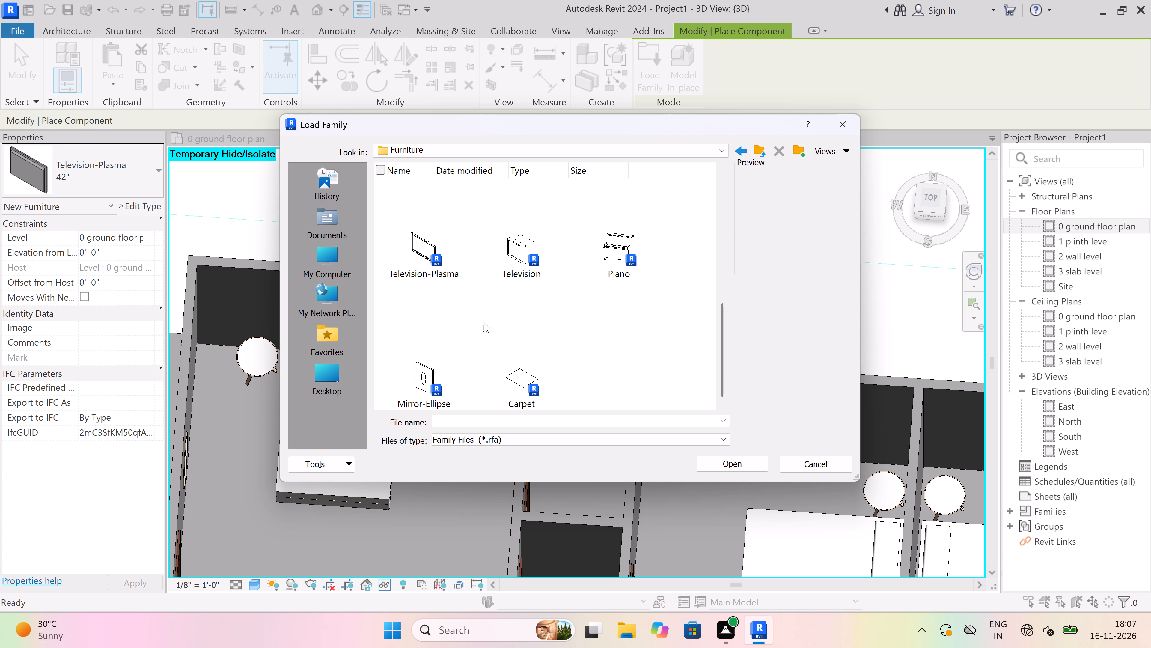
double_click(419, 384)
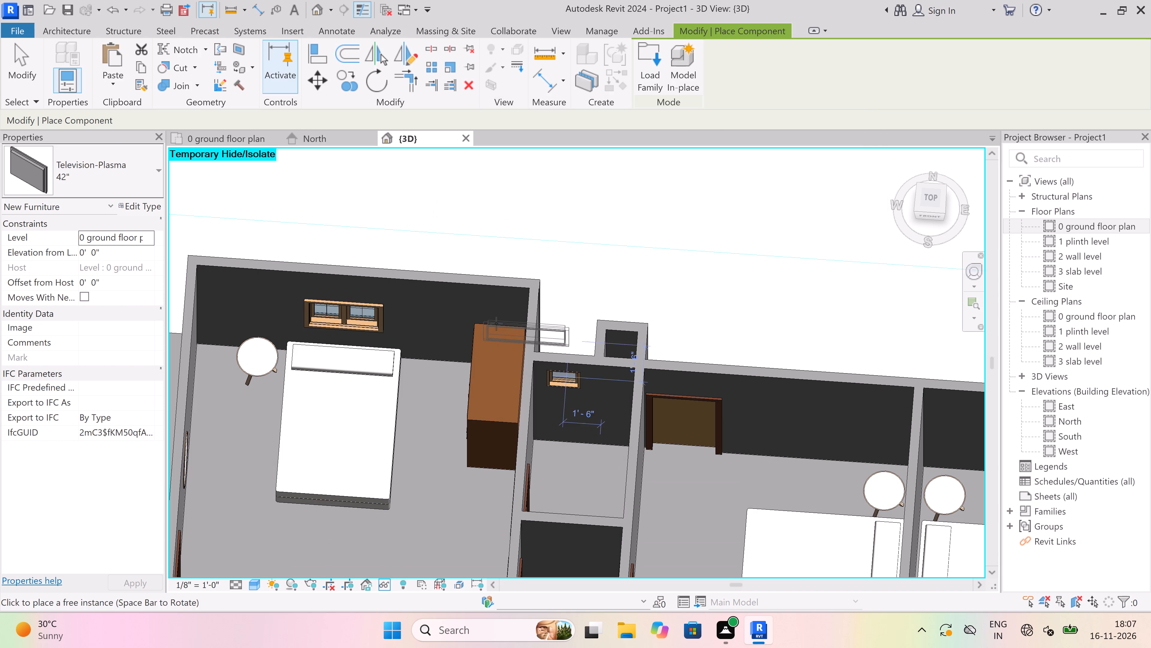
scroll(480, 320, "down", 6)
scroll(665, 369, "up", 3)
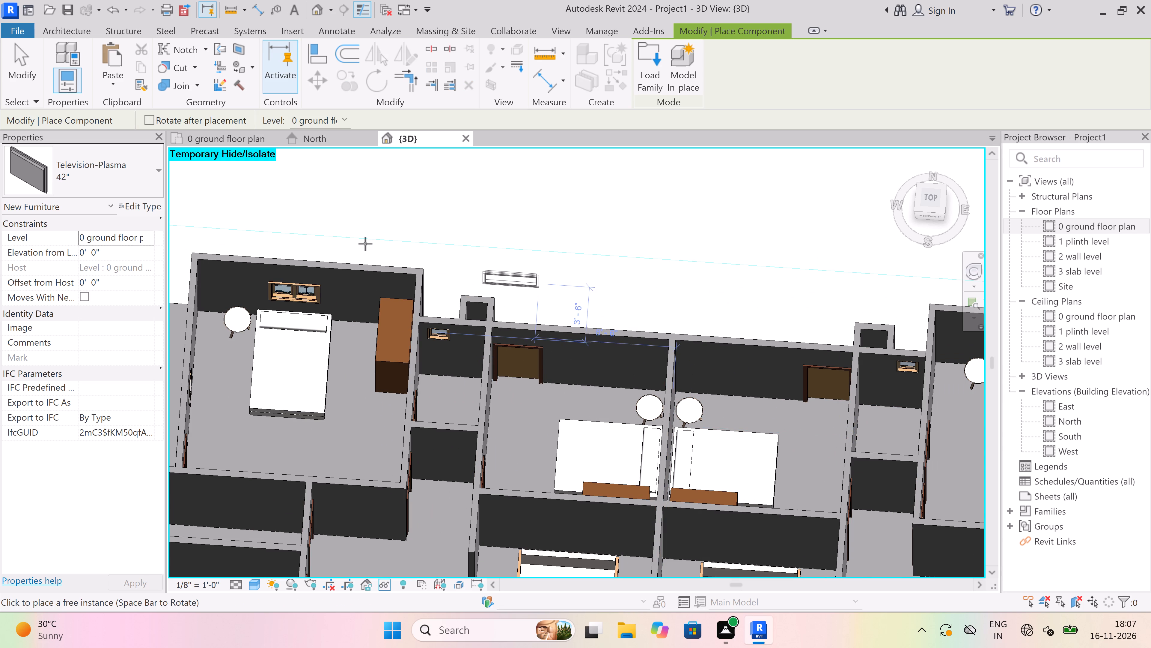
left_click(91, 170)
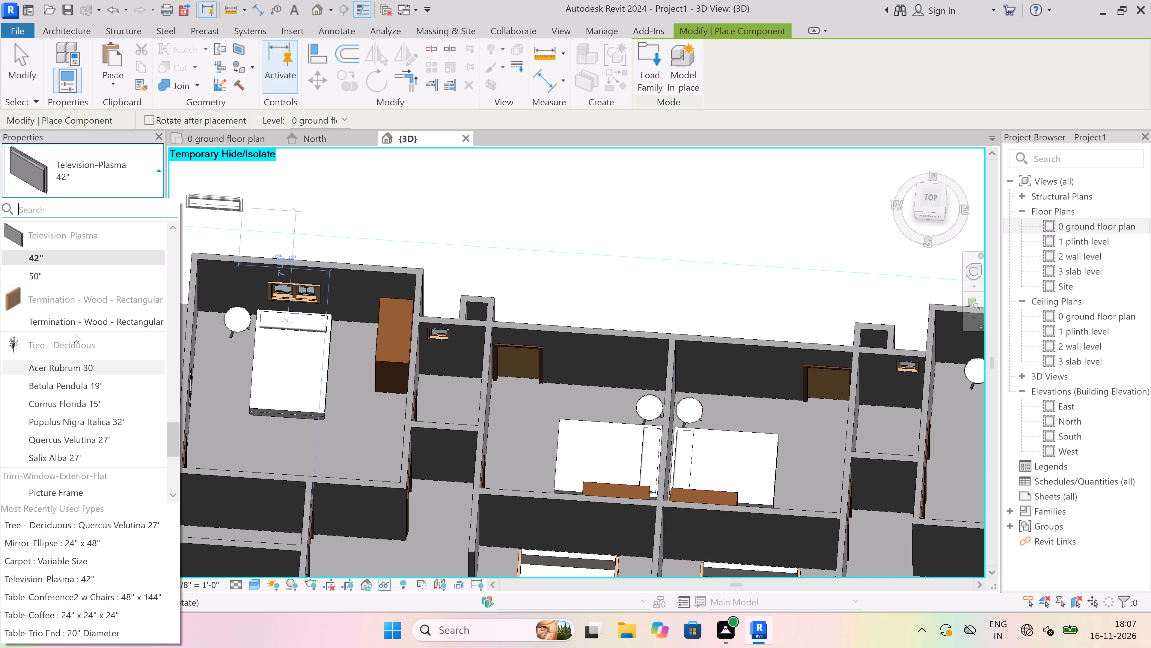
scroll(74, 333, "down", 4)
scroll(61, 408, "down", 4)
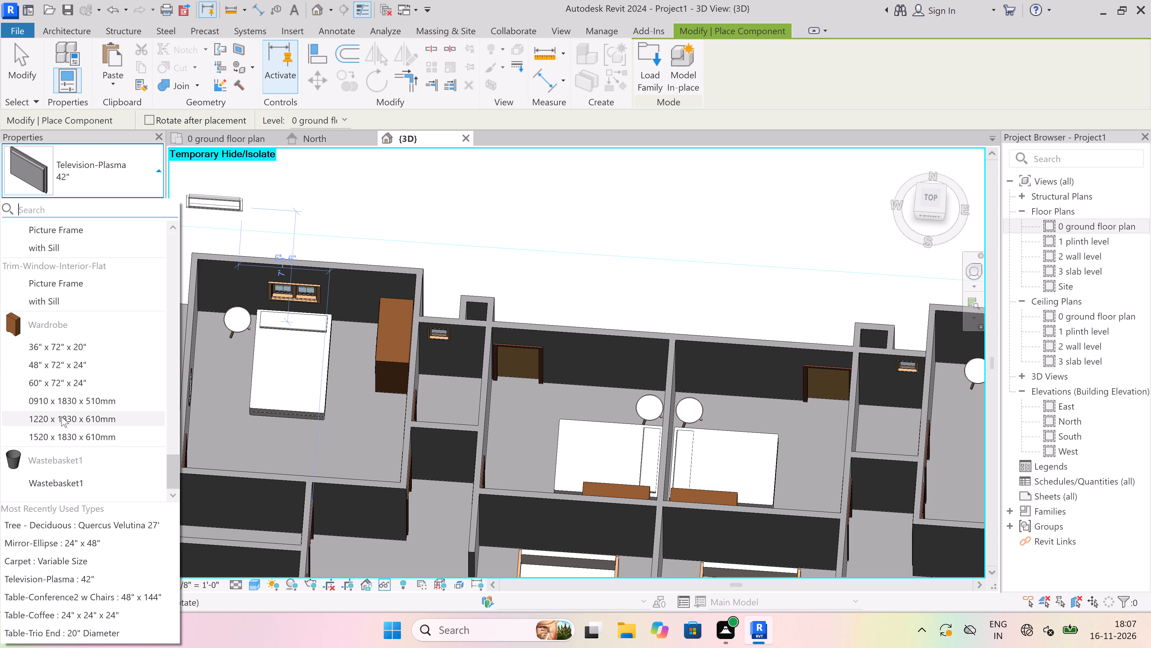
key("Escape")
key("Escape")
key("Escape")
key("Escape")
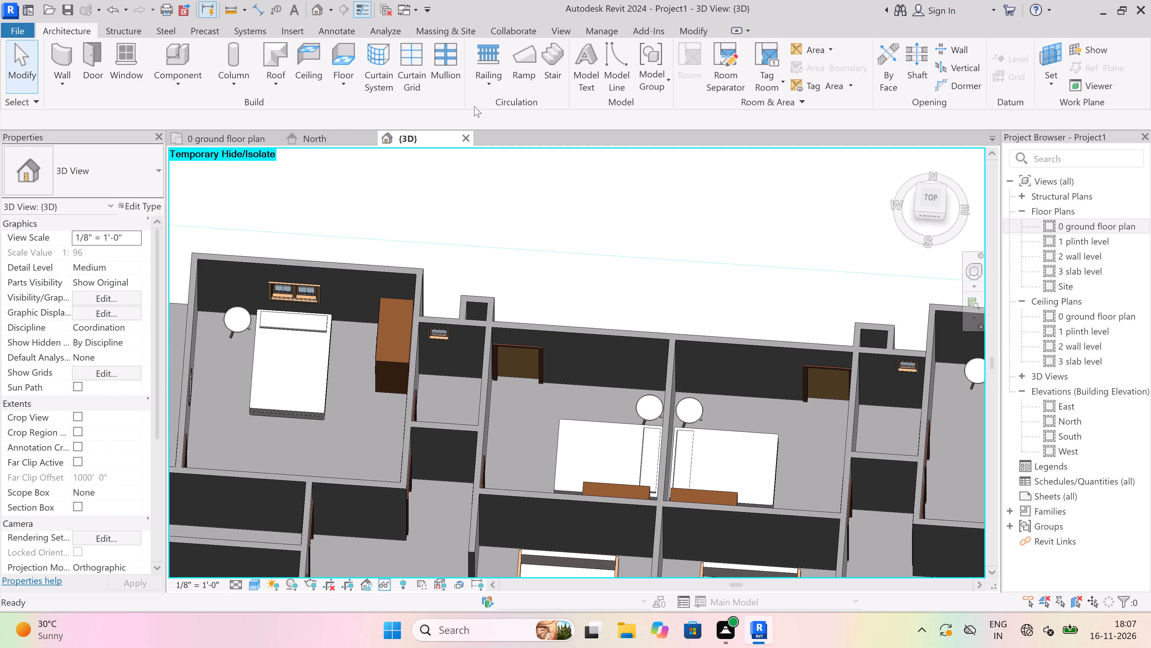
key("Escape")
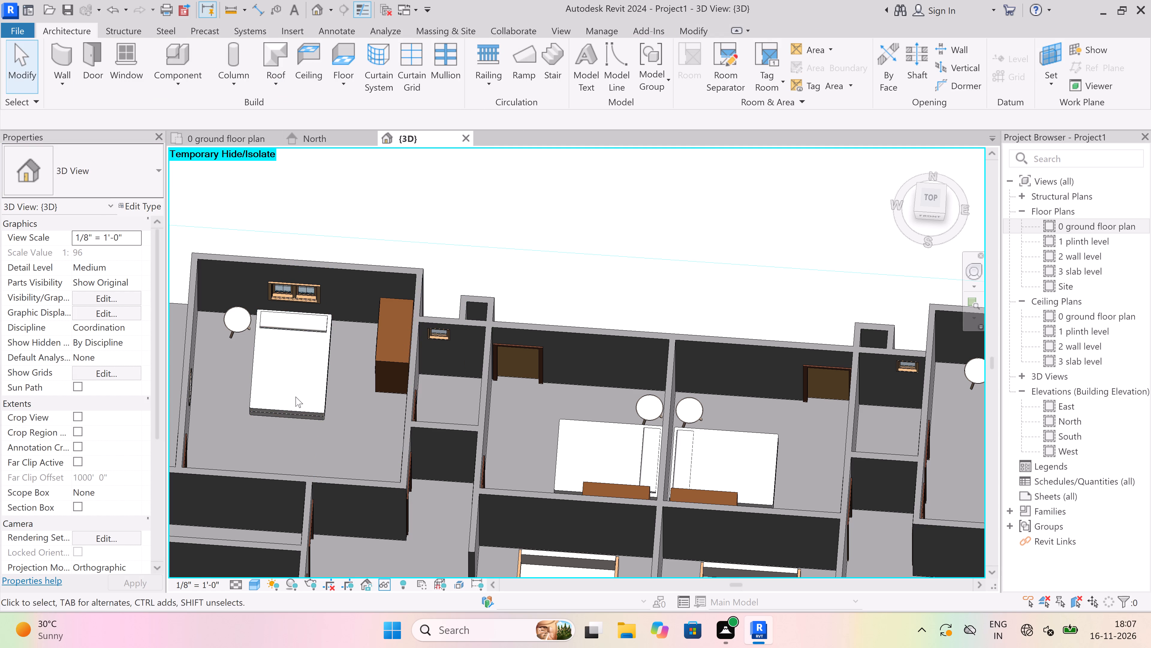
Restart component placement and load the Mirror-Ellipse family from the Furniture folder again.
left_click(189, 93)
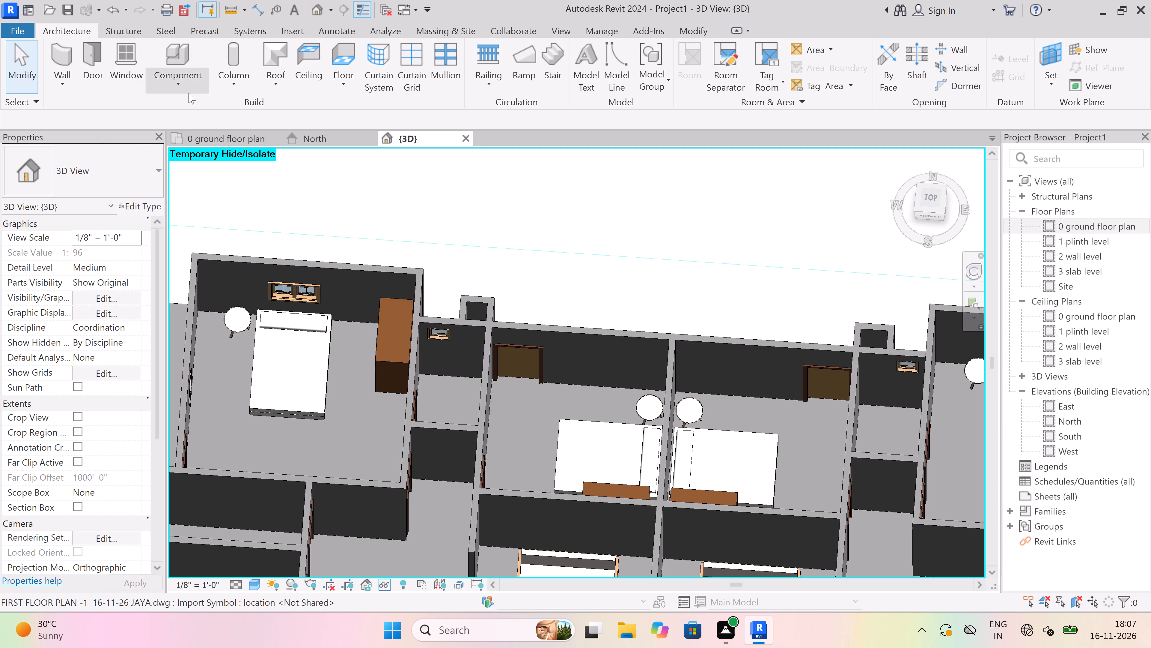
left_click(191, 105)
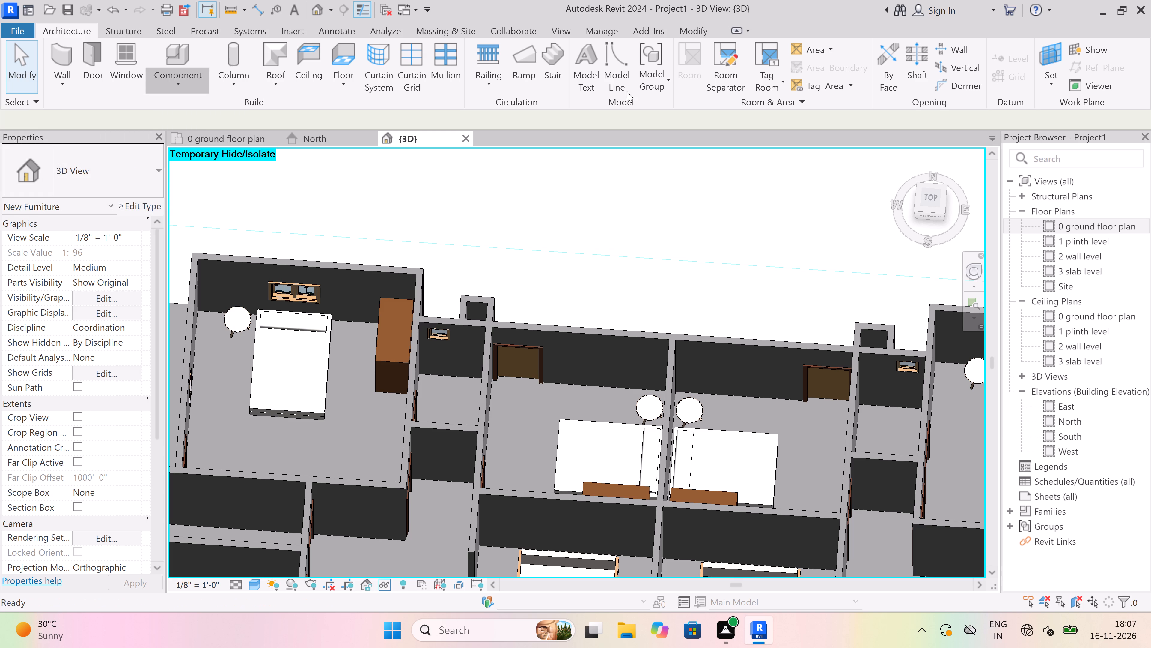
left_click(635, 82)
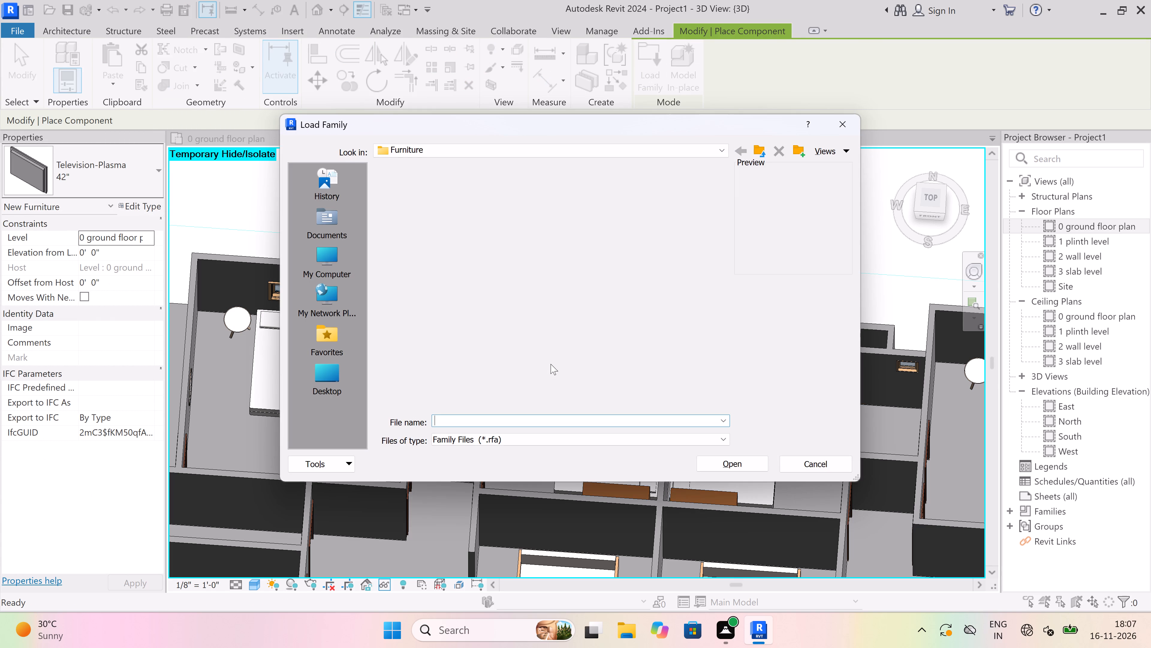
scroll(470, 318, "down", 5)
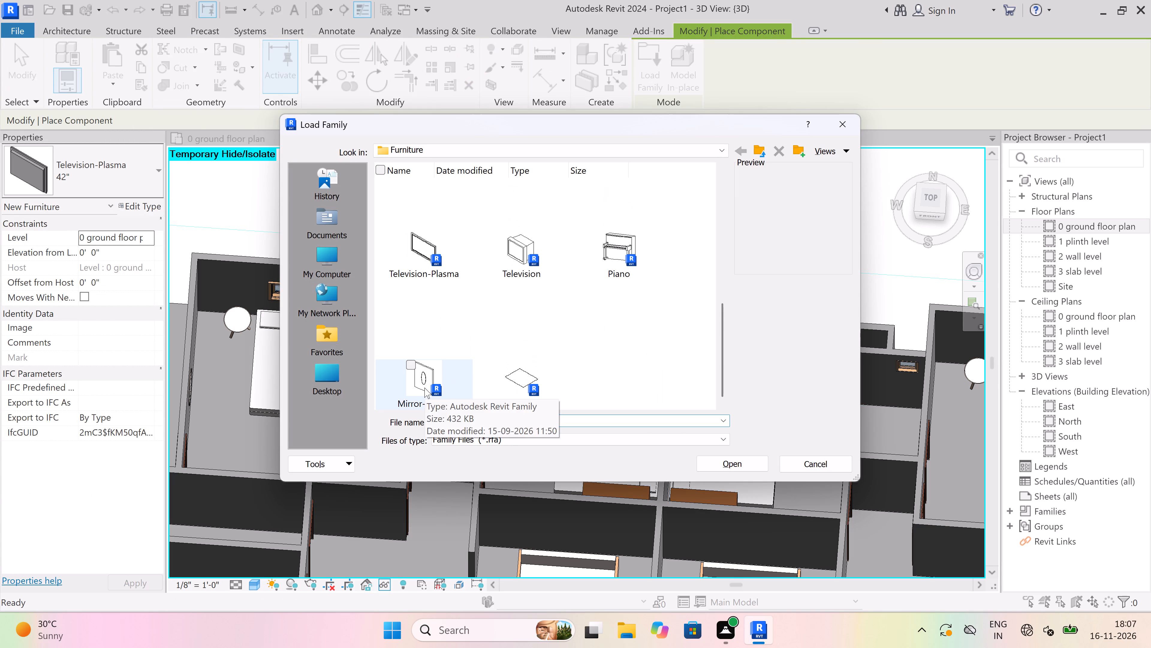
double_click(424, 387)
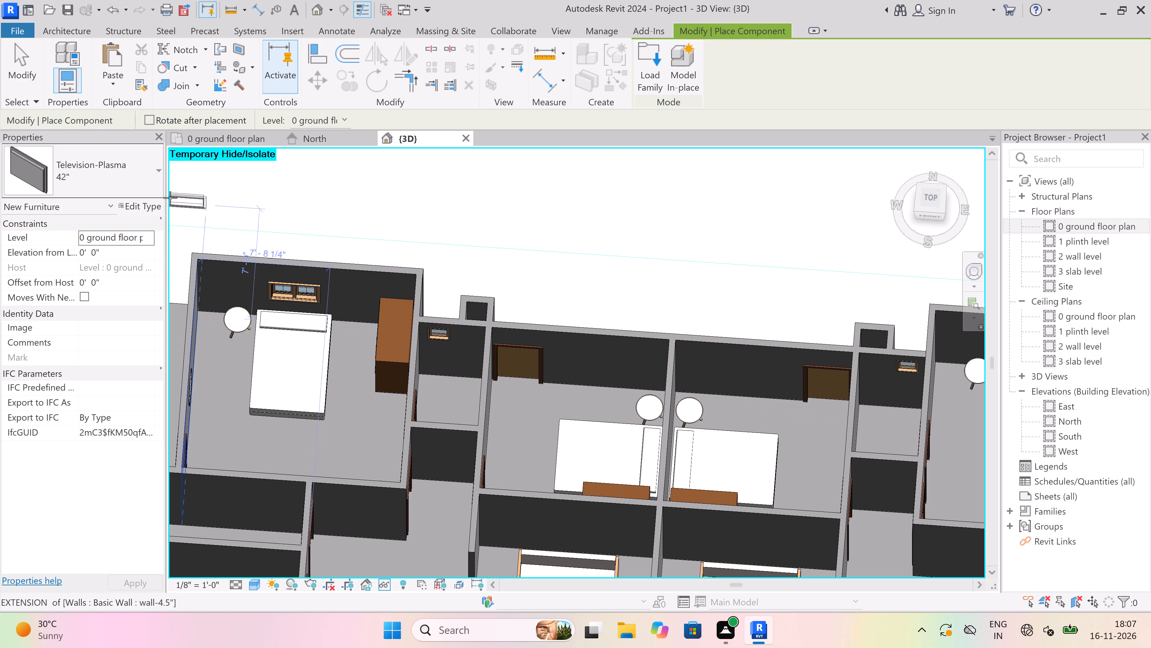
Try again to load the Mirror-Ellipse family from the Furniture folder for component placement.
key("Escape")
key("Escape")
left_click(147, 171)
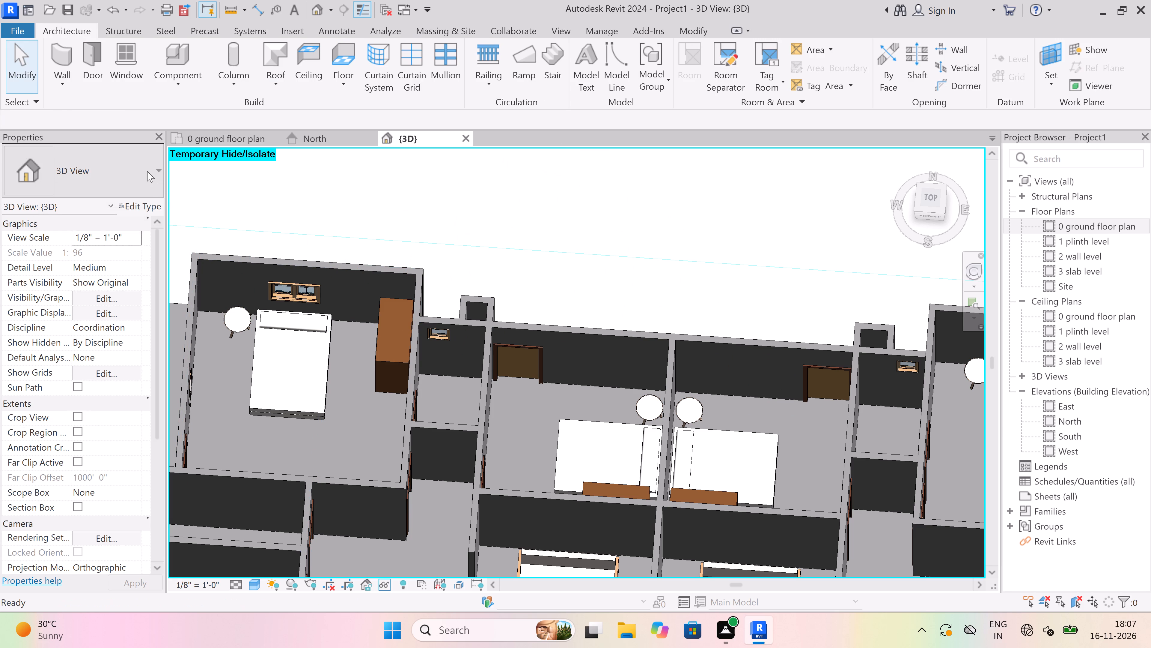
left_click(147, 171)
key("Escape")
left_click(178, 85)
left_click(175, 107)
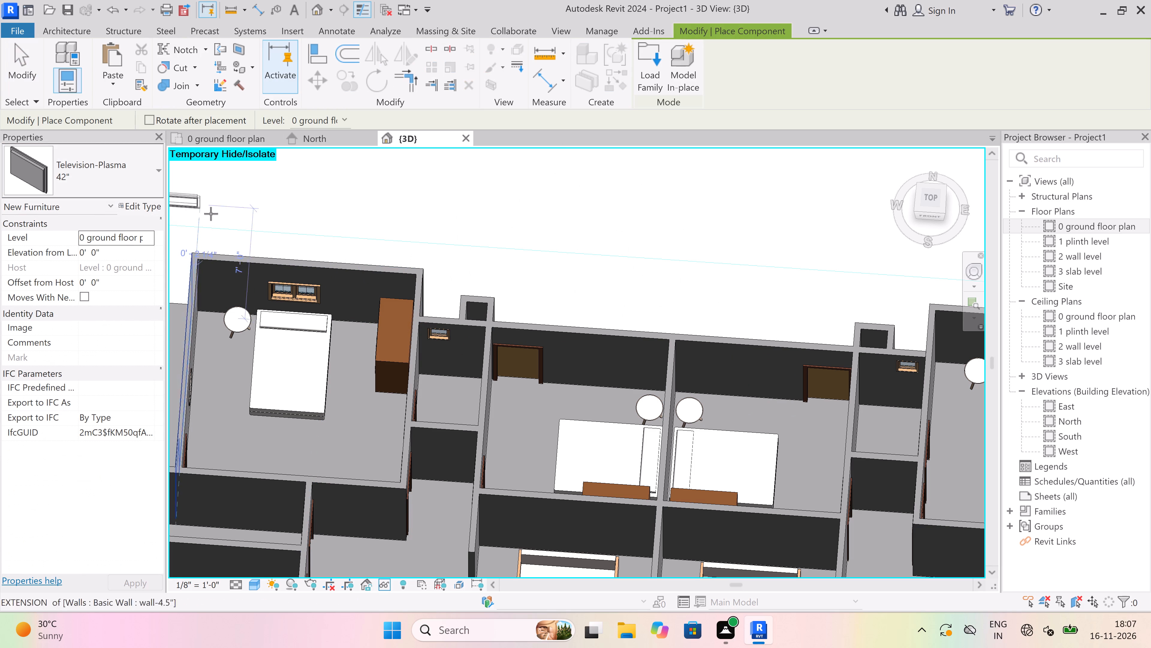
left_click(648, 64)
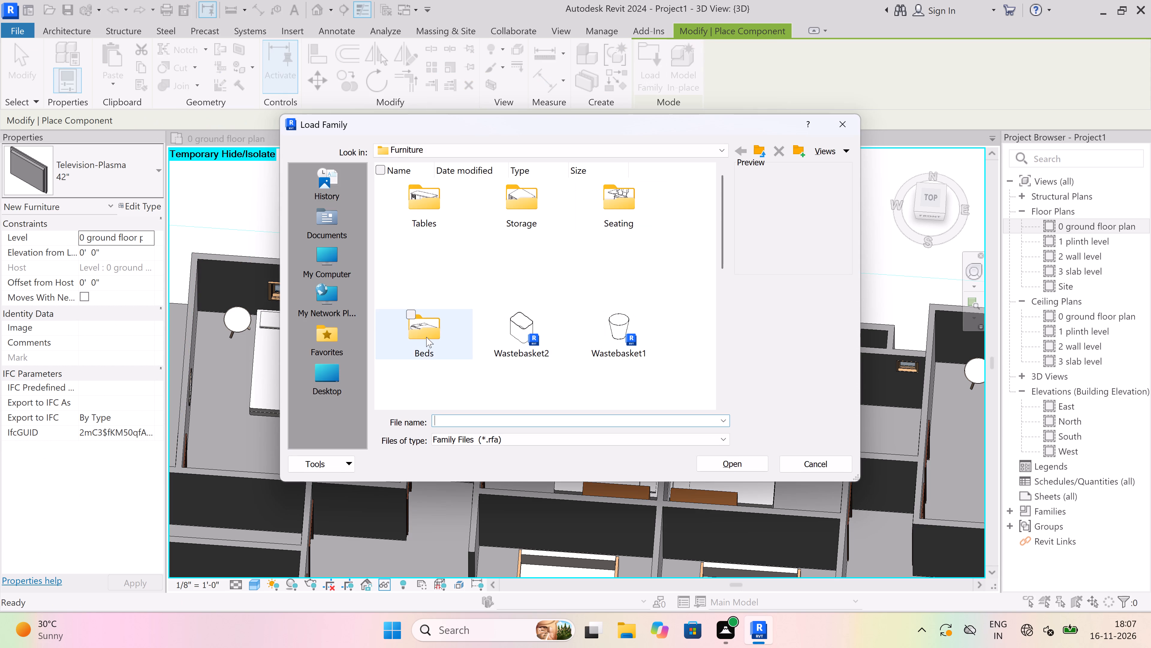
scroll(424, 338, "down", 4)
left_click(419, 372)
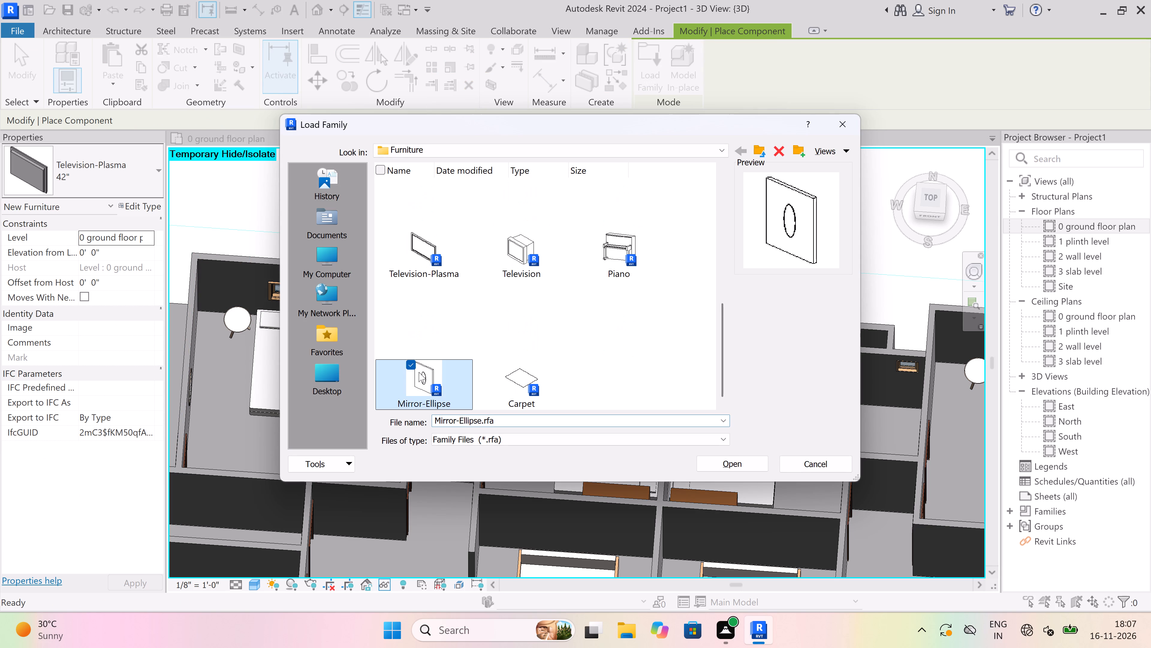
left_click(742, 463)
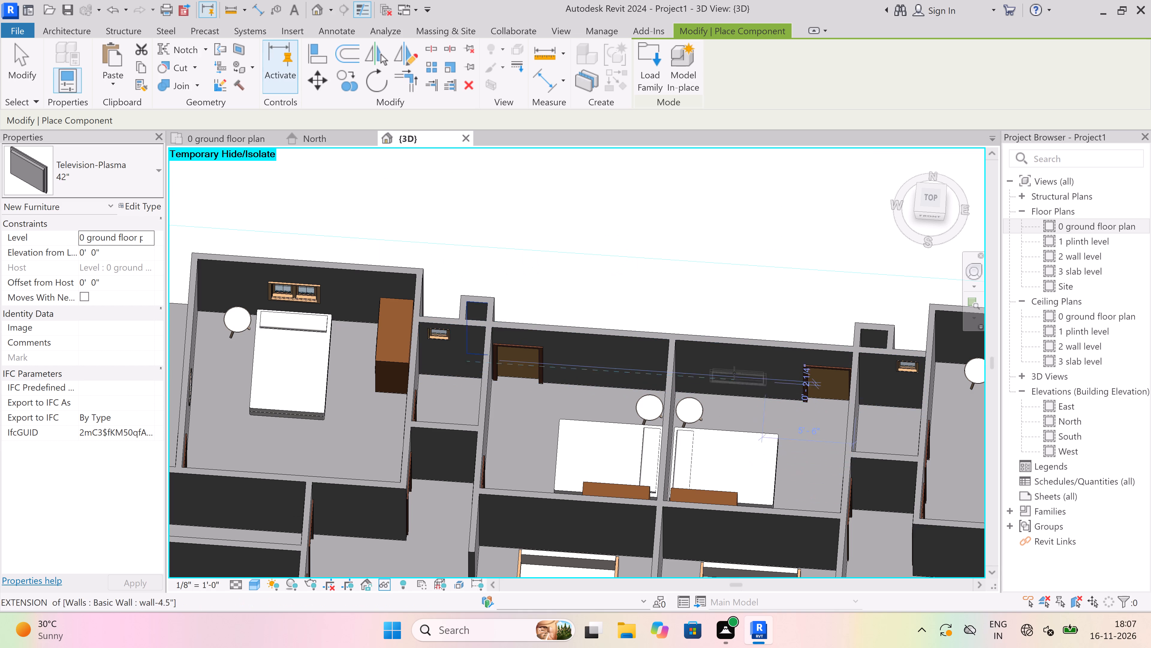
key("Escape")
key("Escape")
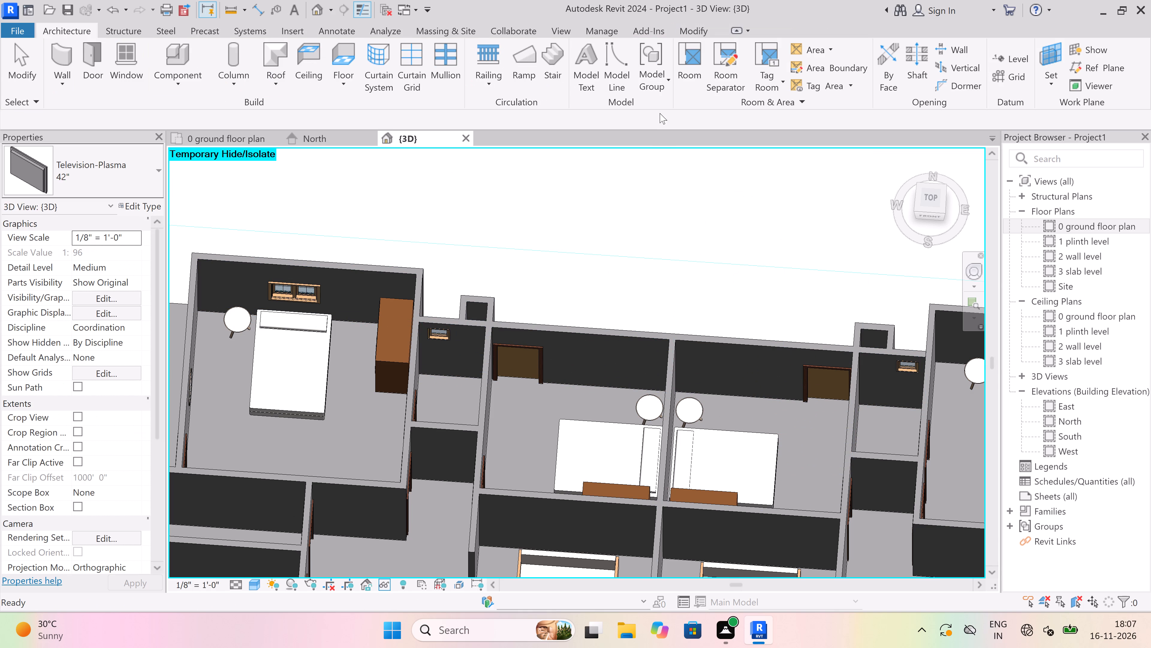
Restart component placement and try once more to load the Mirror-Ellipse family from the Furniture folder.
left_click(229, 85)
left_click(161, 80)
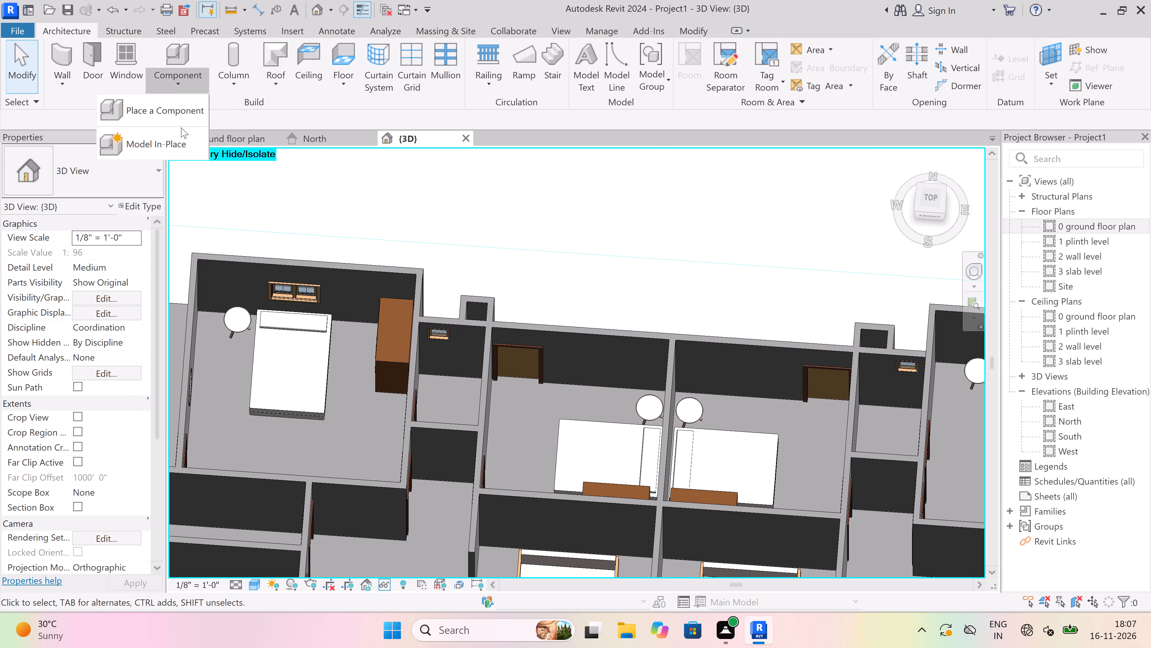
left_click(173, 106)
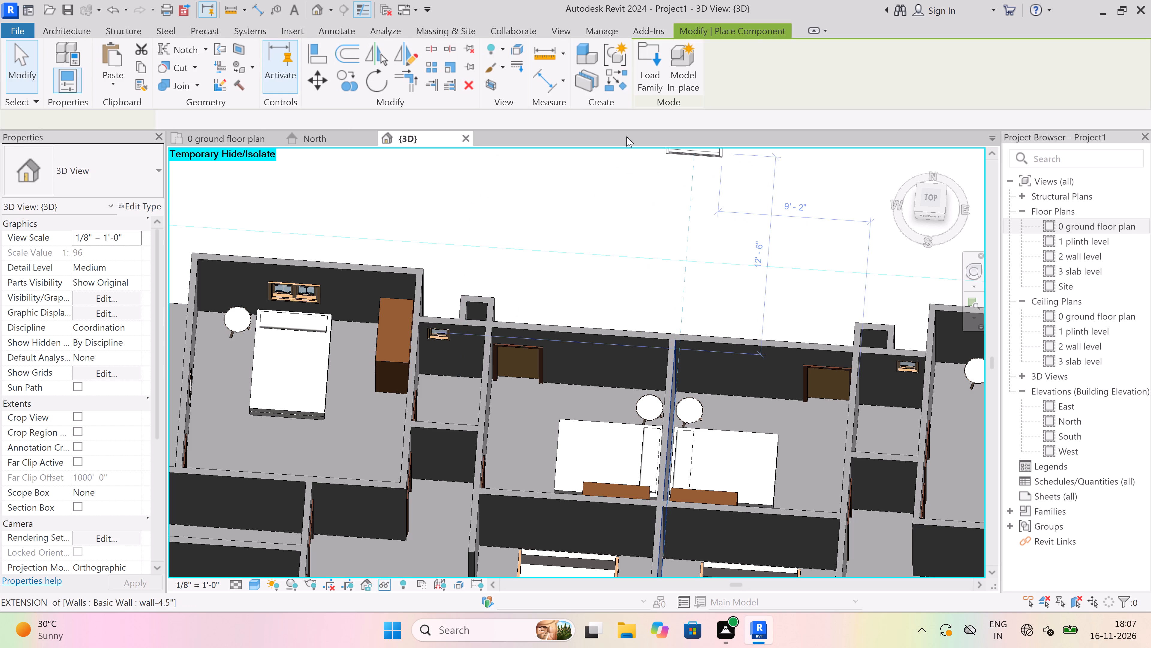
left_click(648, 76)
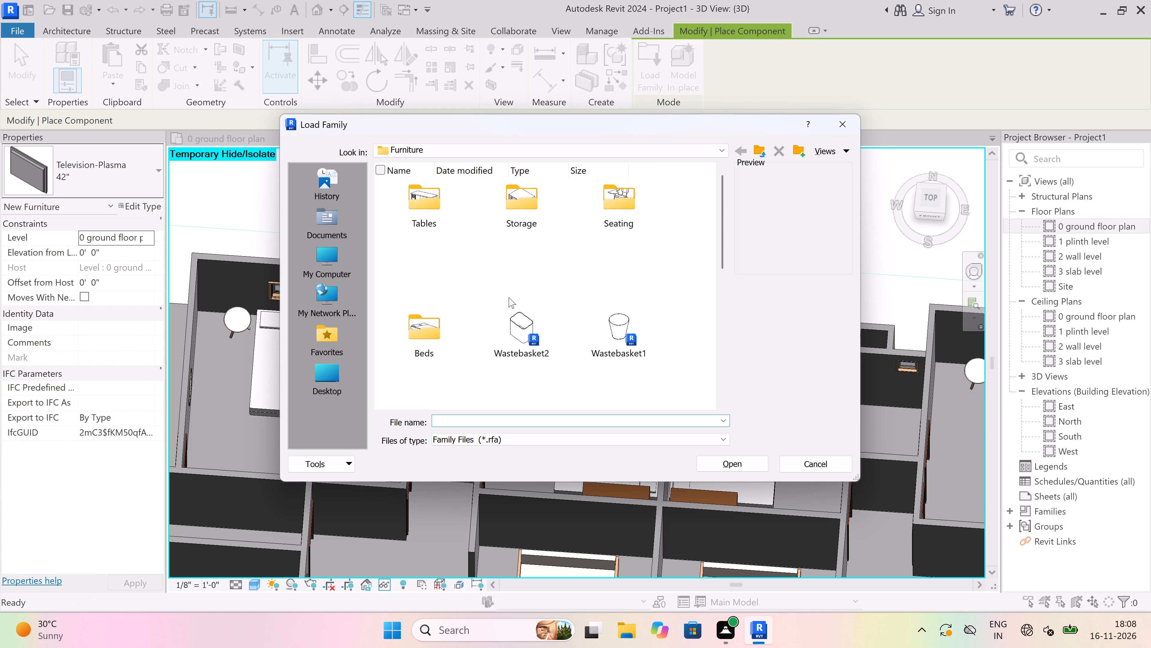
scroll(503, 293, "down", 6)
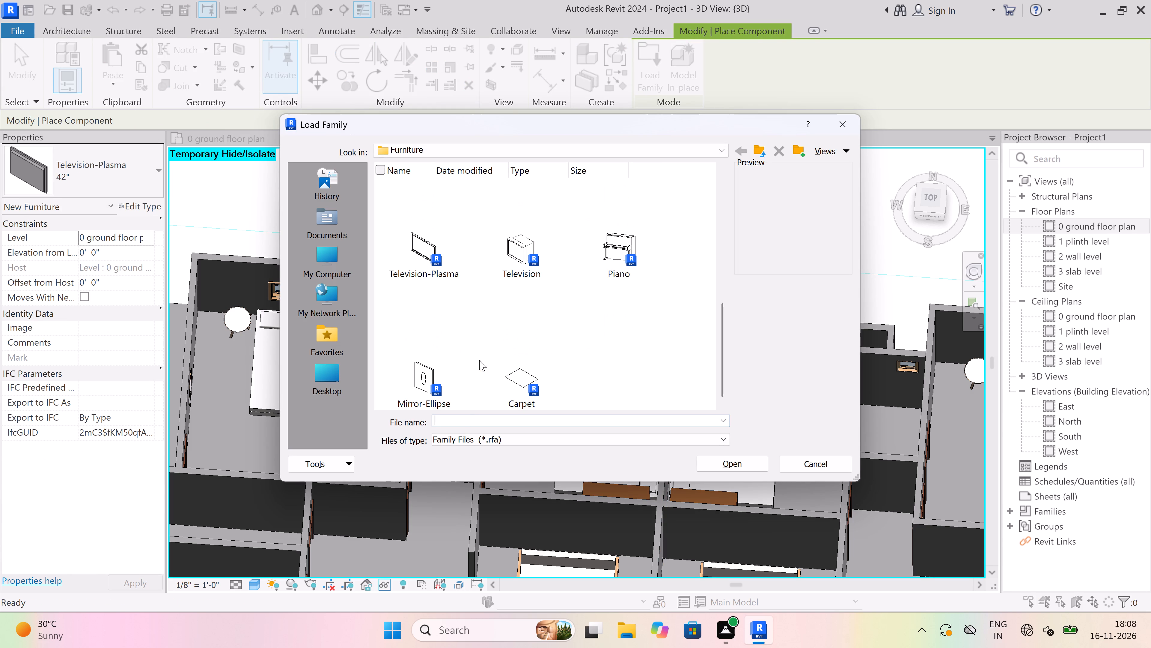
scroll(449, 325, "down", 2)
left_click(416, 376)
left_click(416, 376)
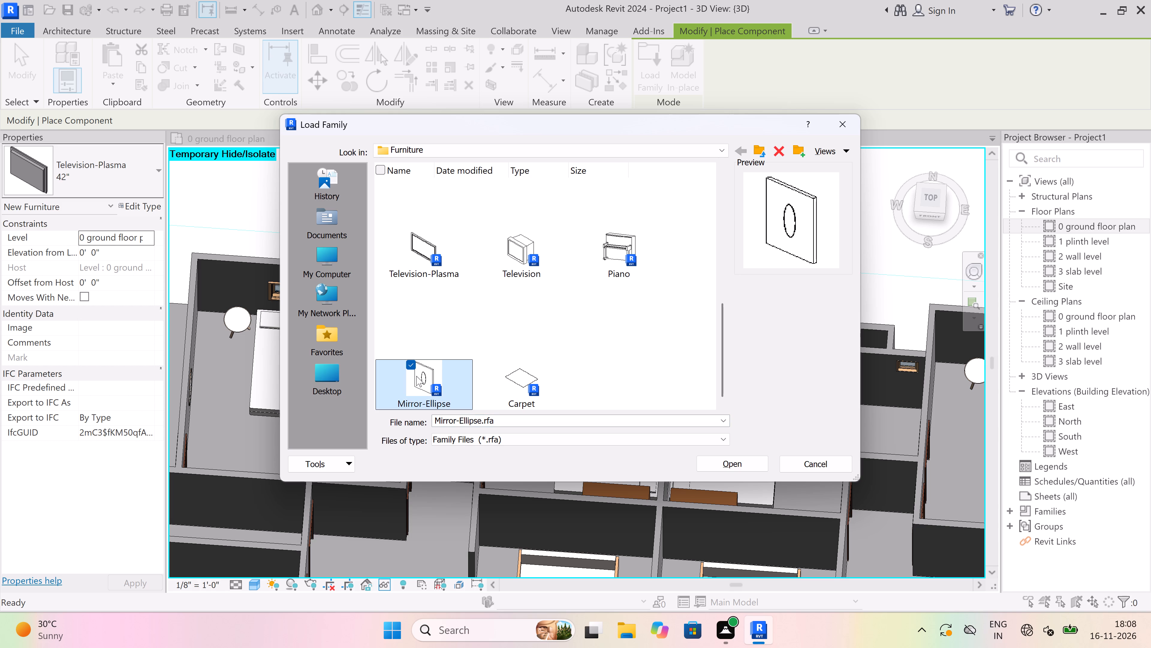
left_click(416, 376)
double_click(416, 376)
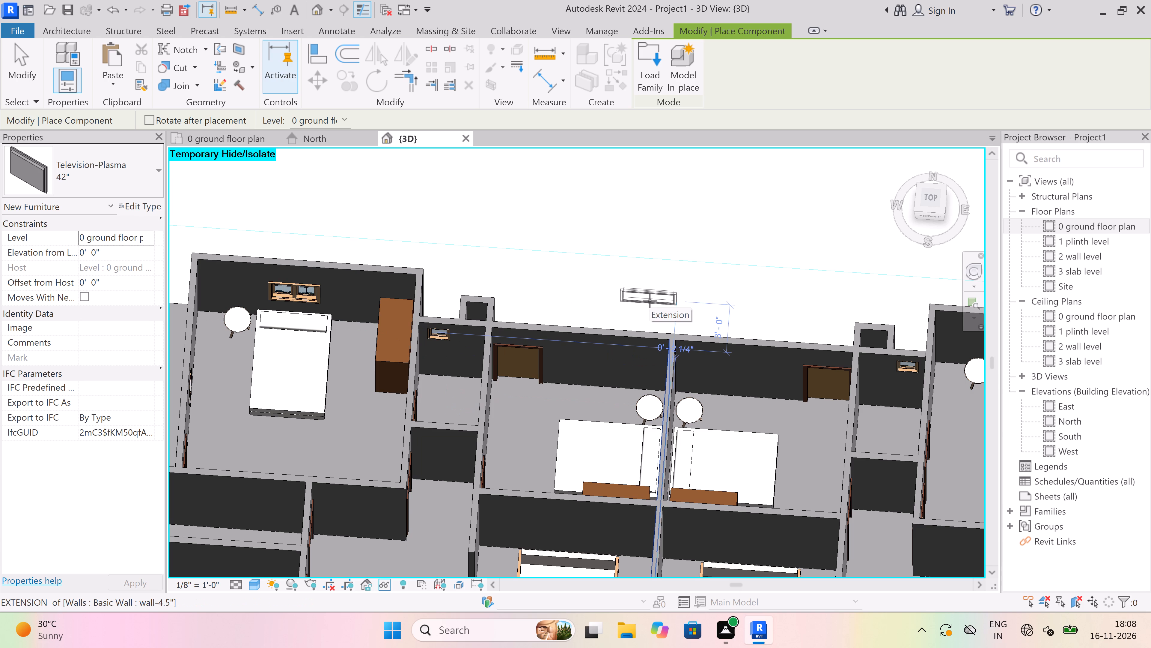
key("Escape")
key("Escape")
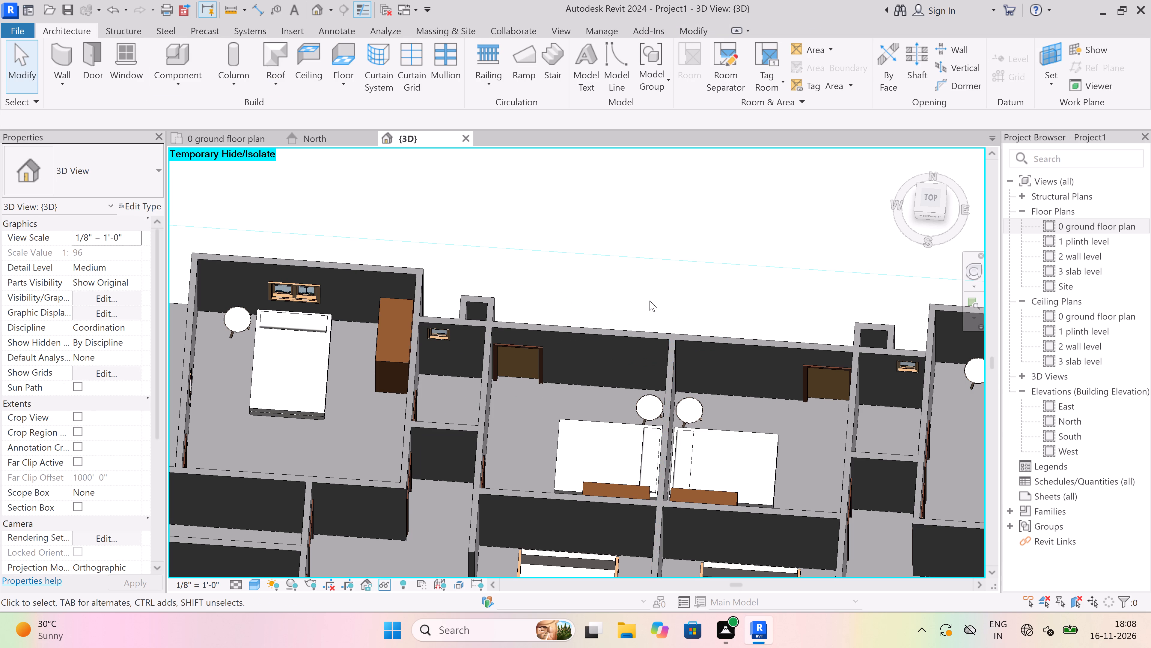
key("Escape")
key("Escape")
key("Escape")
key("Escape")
Examine the elliptical mirror on the bedroom wall beside the door in the 3D view, including its type and elevation properties.
scroll(605, 273, "down", 14)
key("Escape")
scroll(614, 296, "up", 3)
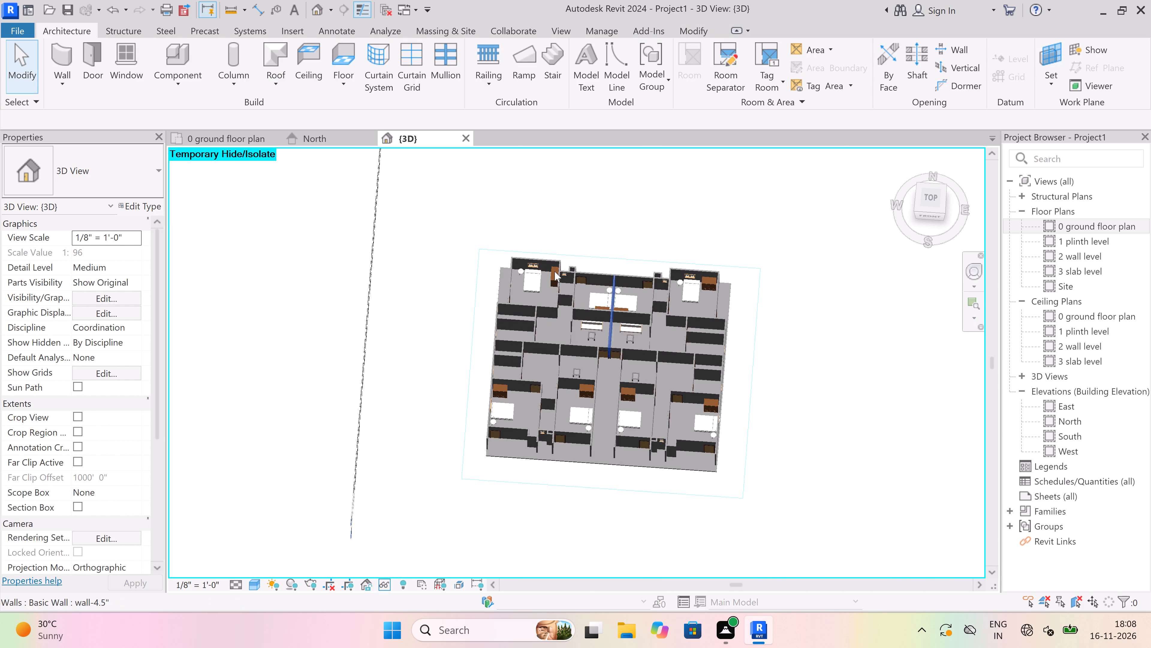
scroll(553, 271, "up", 8)
middle_click_drag(595, 268, 445, 311)
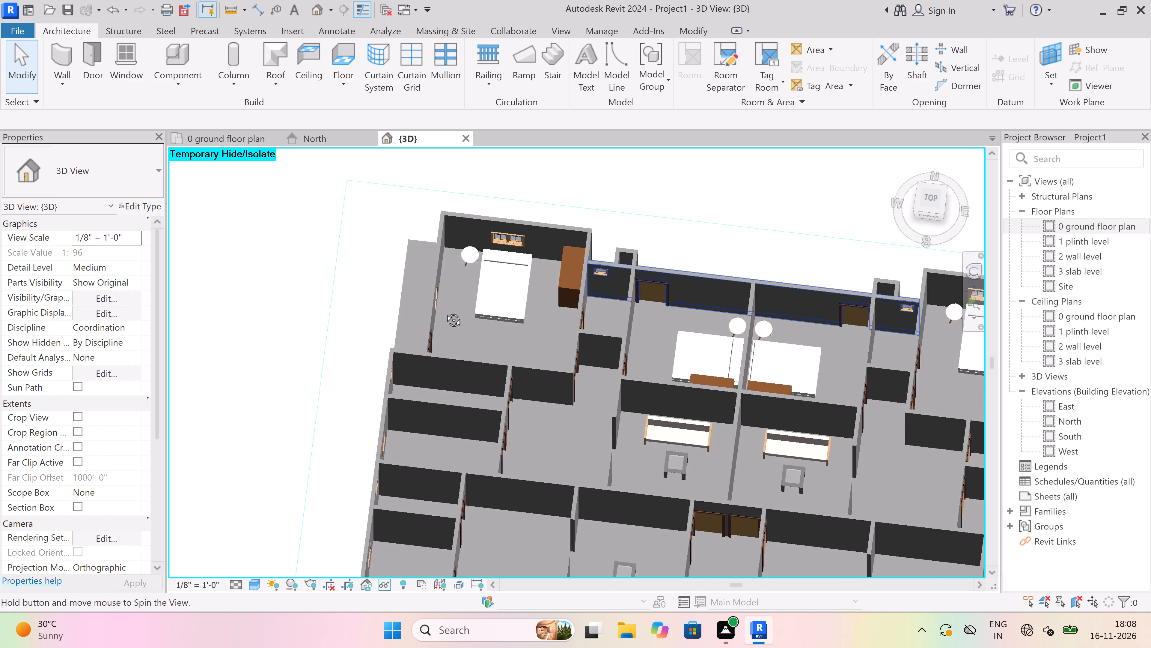
middle_click_drag(445, 311, 372, 253)
scroll(372, 253, "down", 8)
scroll(584, 213, "up", 1, "shift")
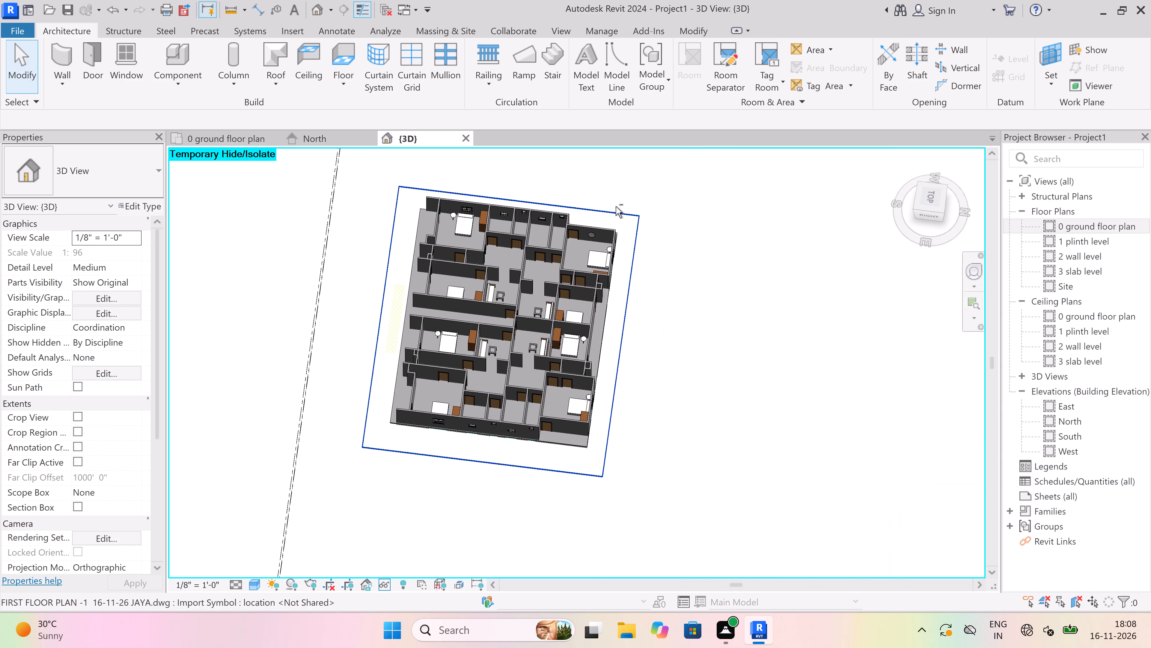
scroll(616, 206, "up", 3, "shift")
middle_click_drag(531, 277, 558, 176, "shift")
scroll(598, 268, "up", 7)
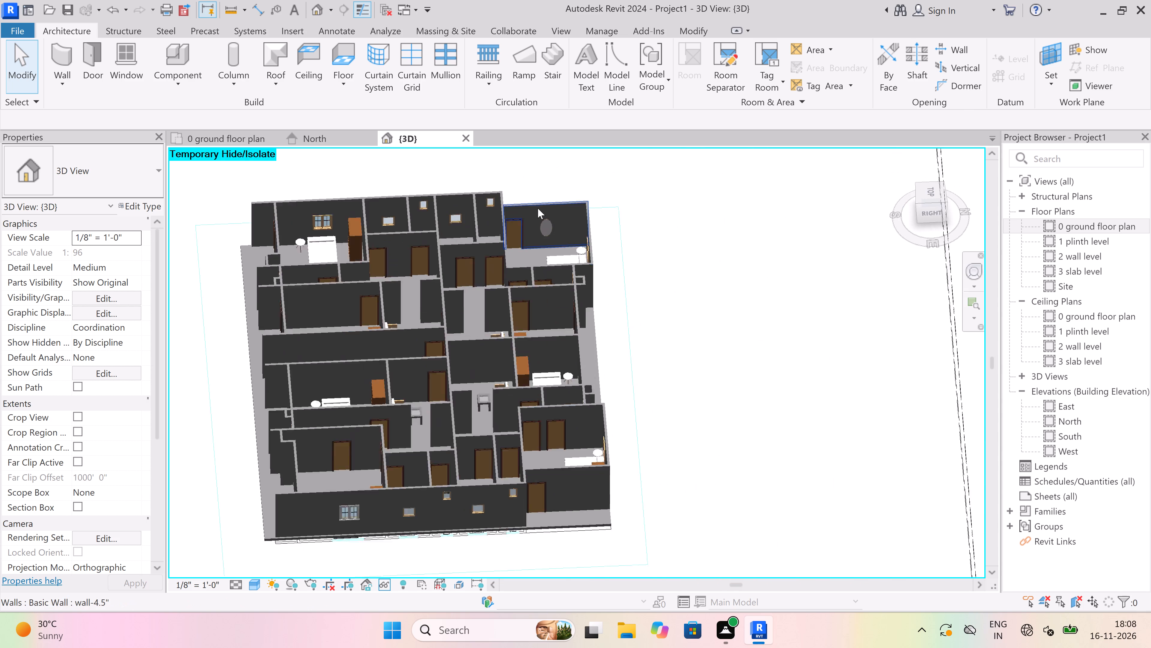
scroll(538, 208, "up", 16)
scroll(564, 227, "down", 4)
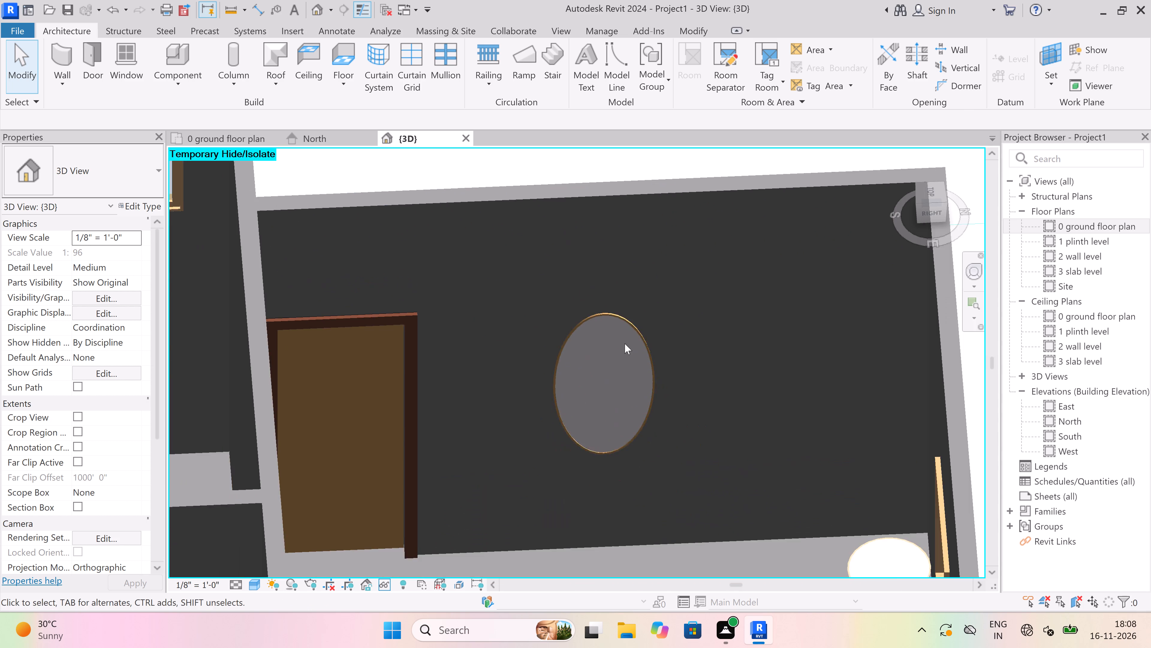
scroll(625, 343, "up", 3)
left_click(632, 313)
scroll(632, 313, "down", 1)
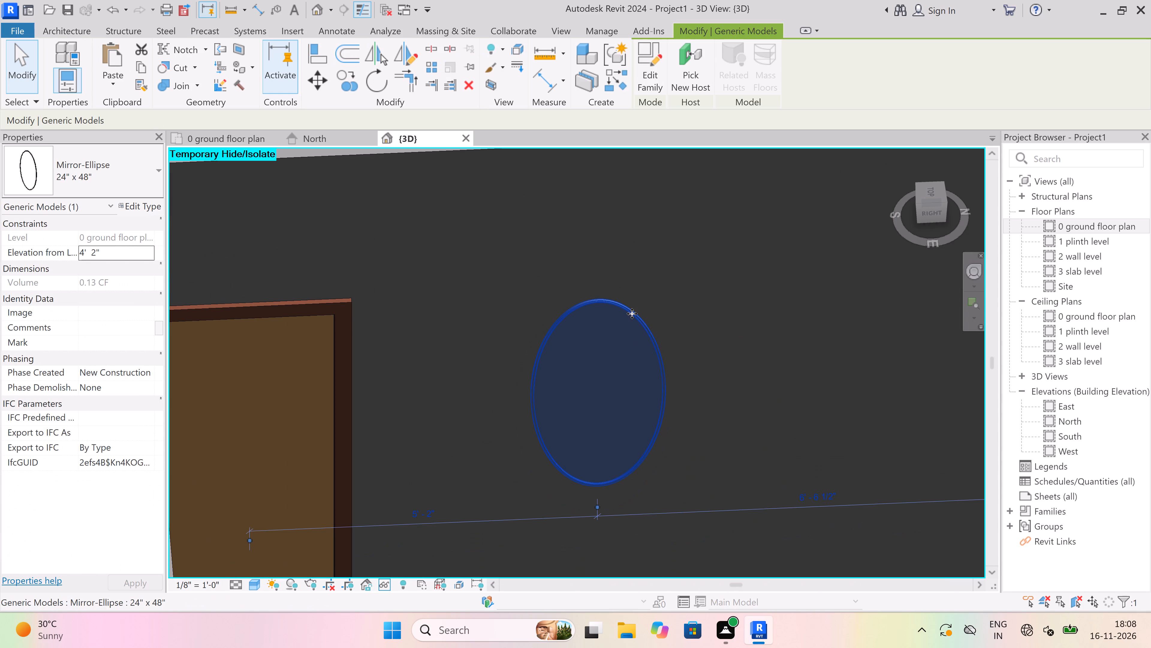
scroll(632, 313, "down", 2)
scroll(640, 328, "up", 3)
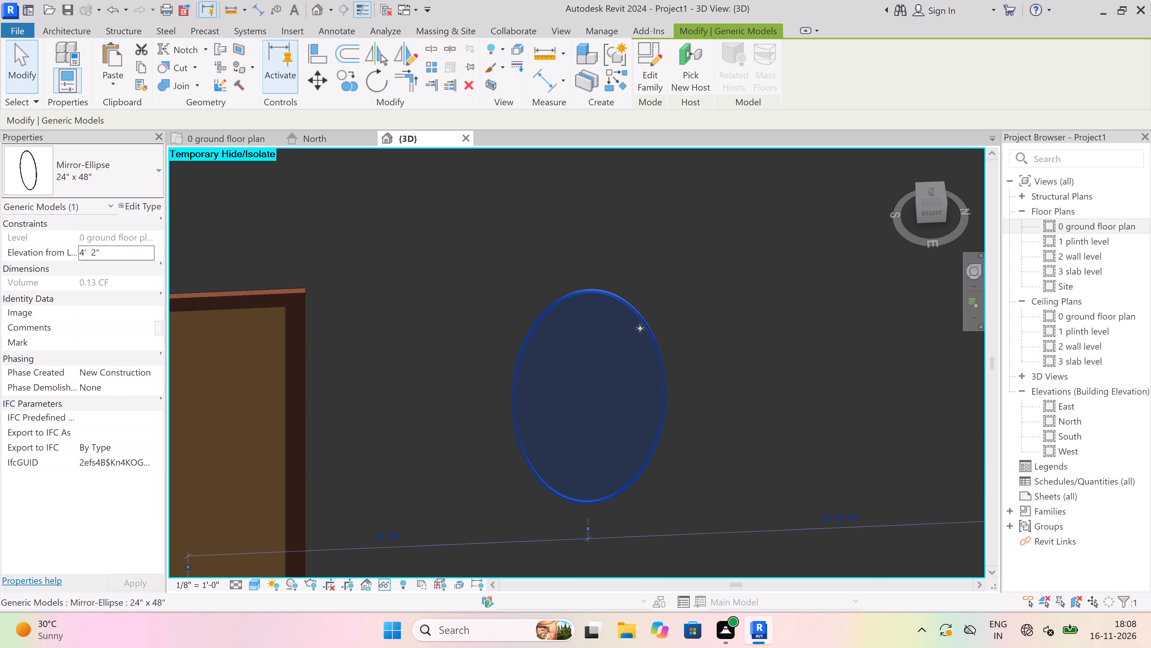
scroll(640, 328, "down", 3)
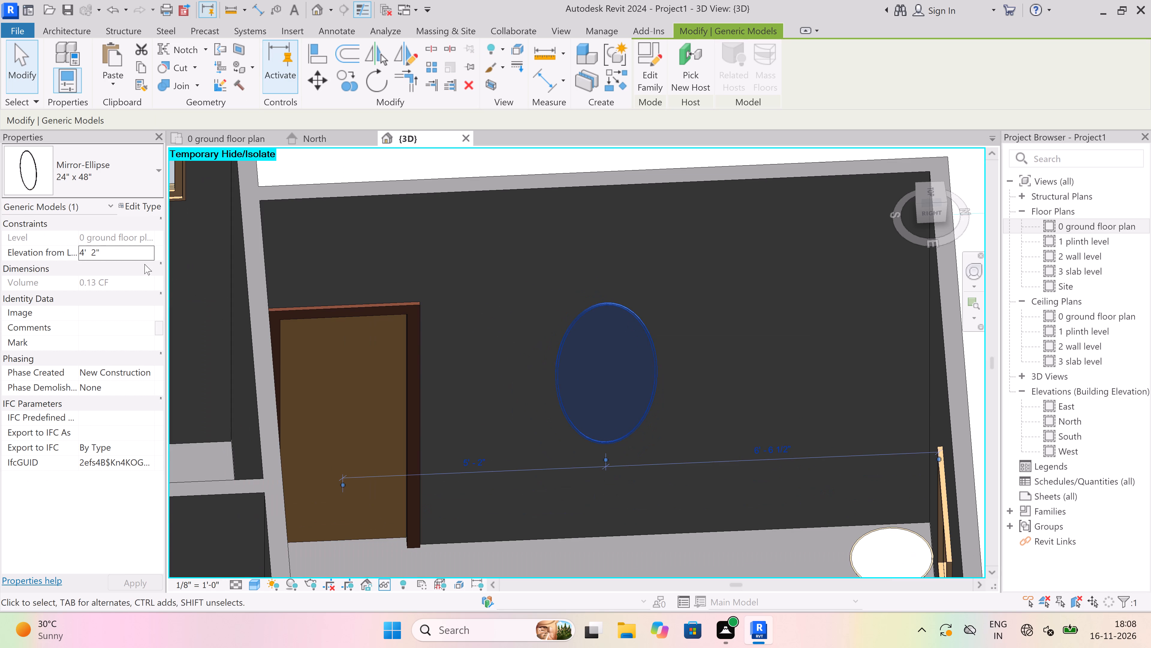
key("Escape")
scroll(526, 327, "down", 4)
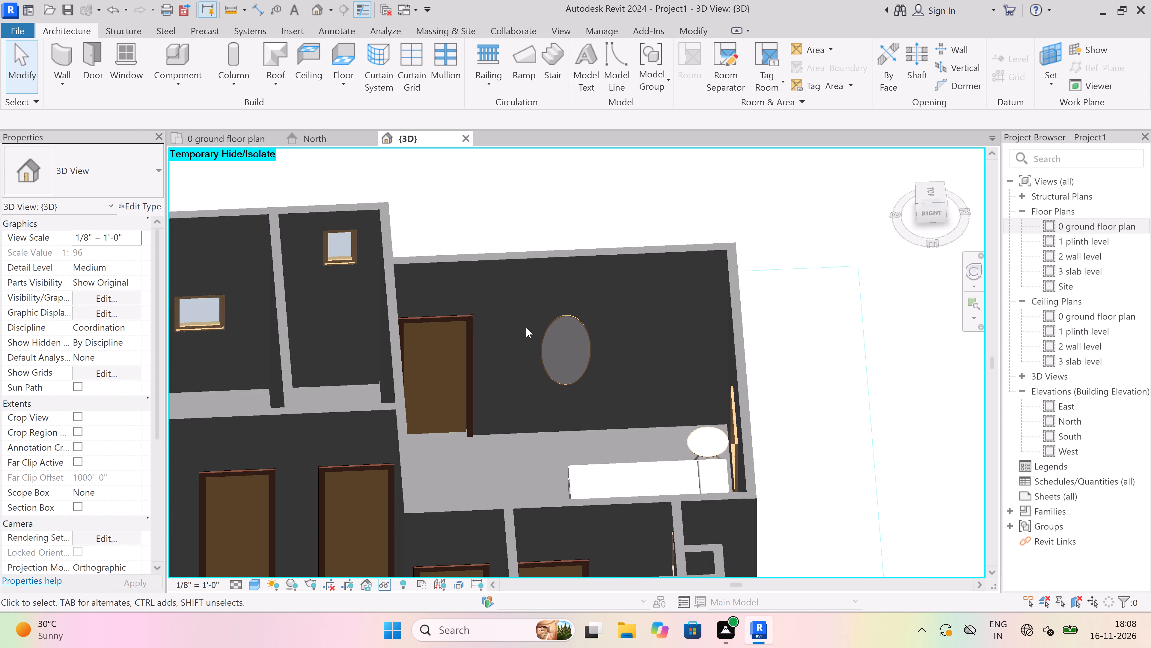
scroll(526, 327, "down", 4)
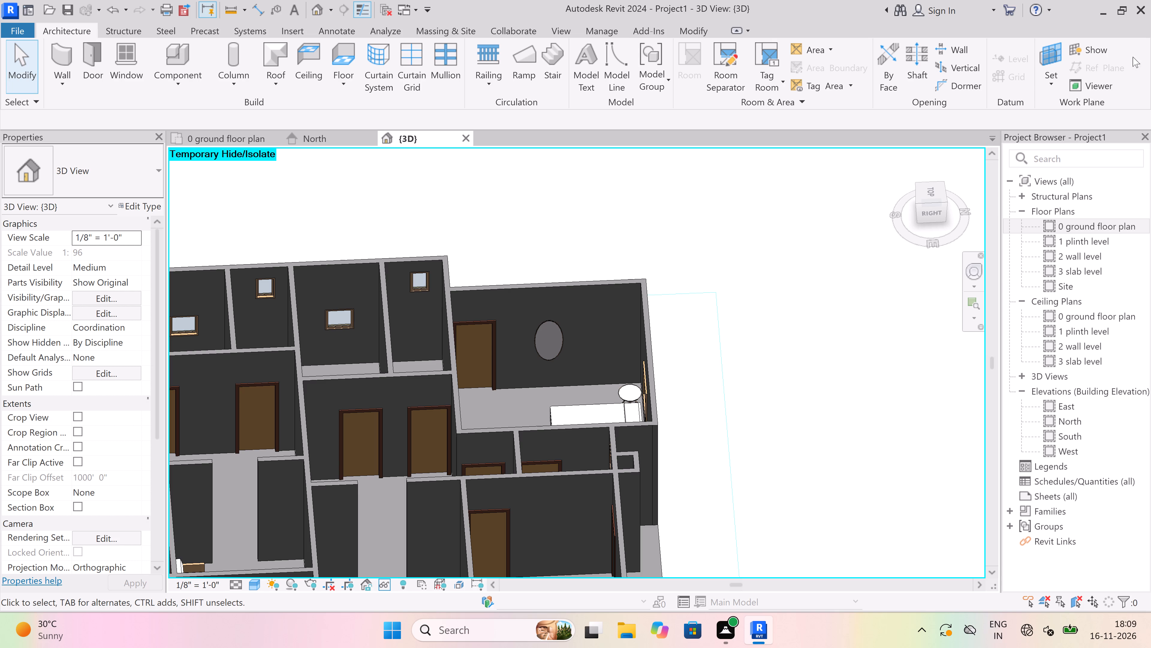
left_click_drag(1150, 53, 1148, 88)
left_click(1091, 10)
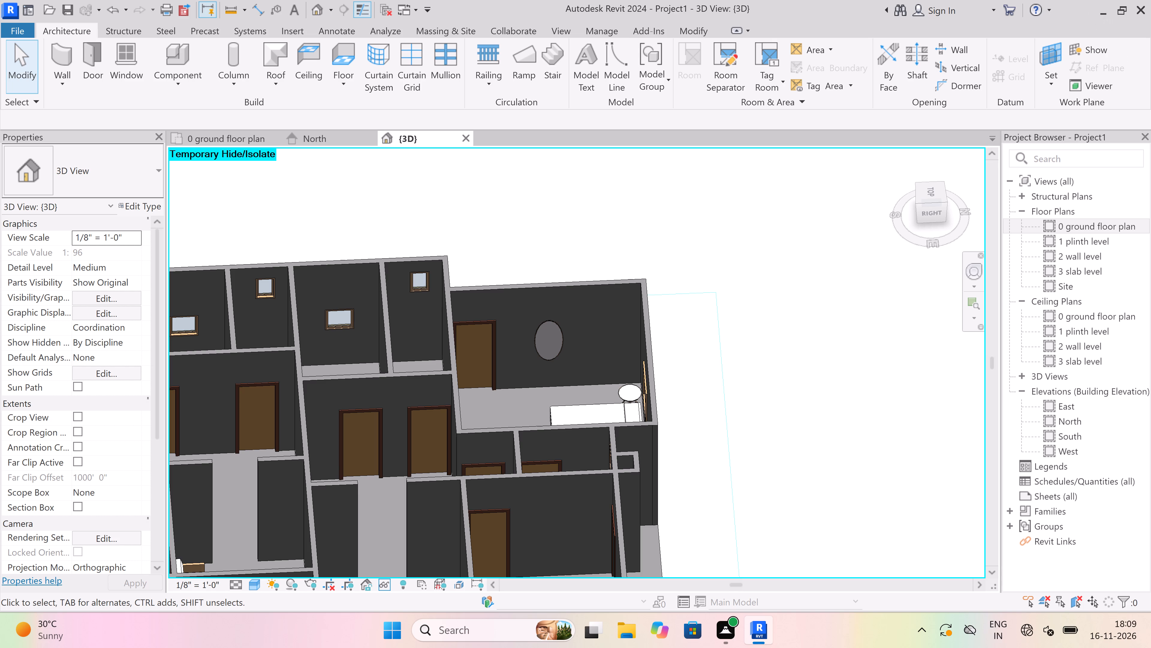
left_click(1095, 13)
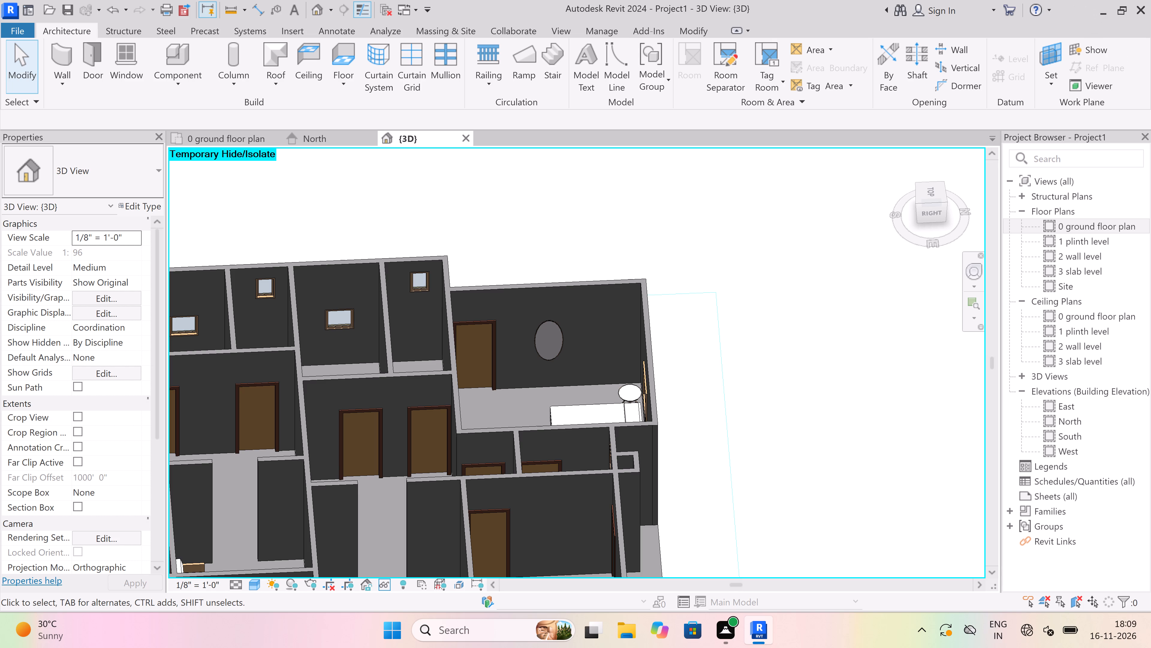
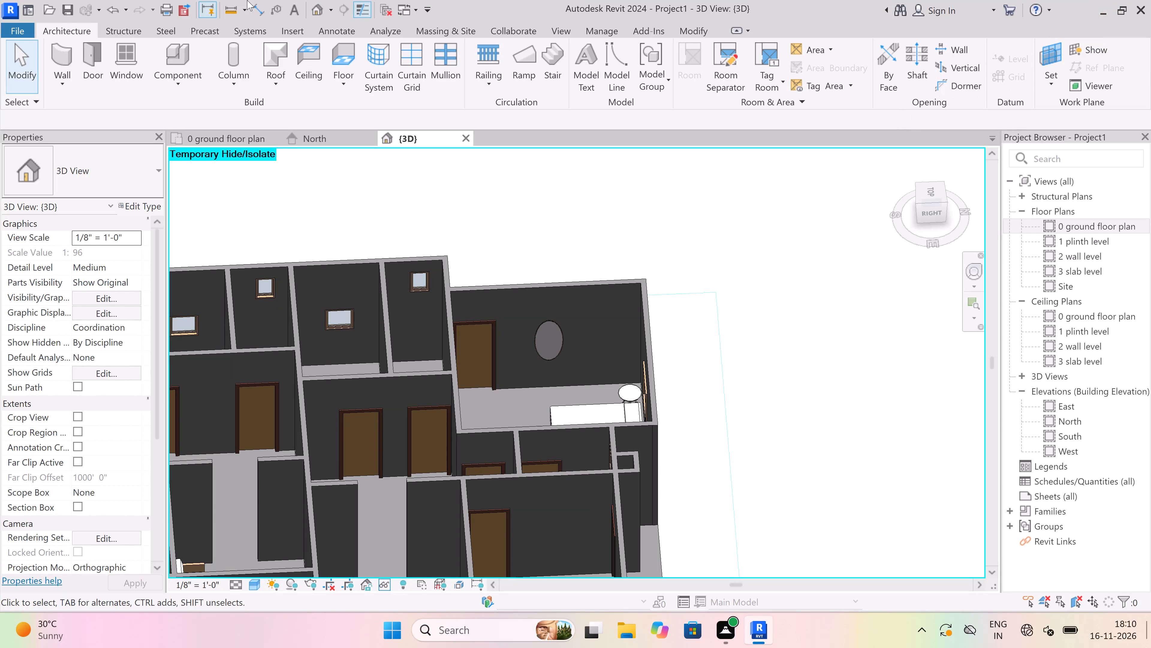
Examine the furnished apartment layout in the 3D view, ending at the bedroom with the elliptical mirror, bed and window.
scroll(547, 314, "down", 14)
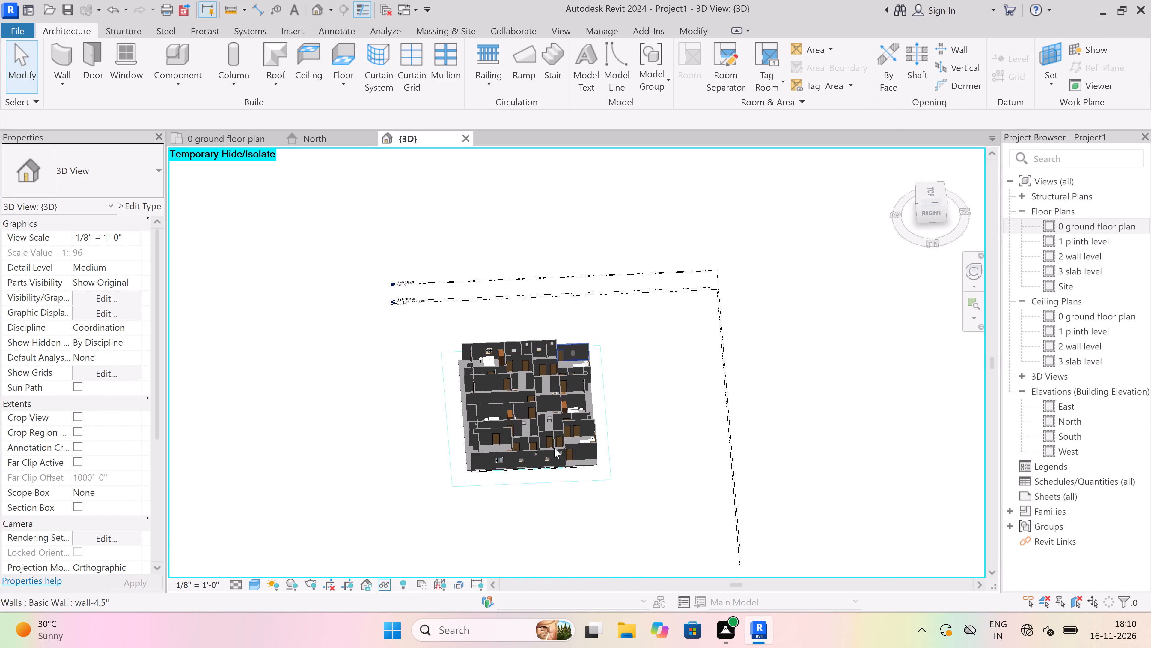
scroll(544, 463, "up", 3)
key("Escape")
scroll(572, 355, "up", 1)
middle_click_drag(572, 355, 420, 400, "shift")
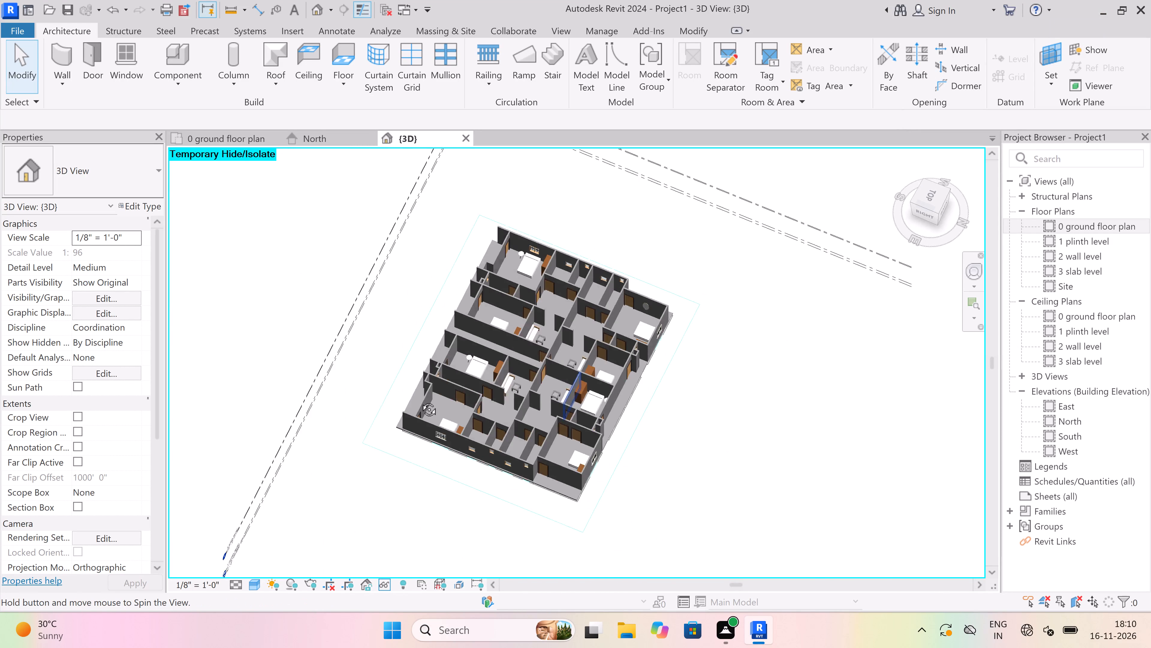
middle_click_drag(420, 400, 612, 211, "shift")
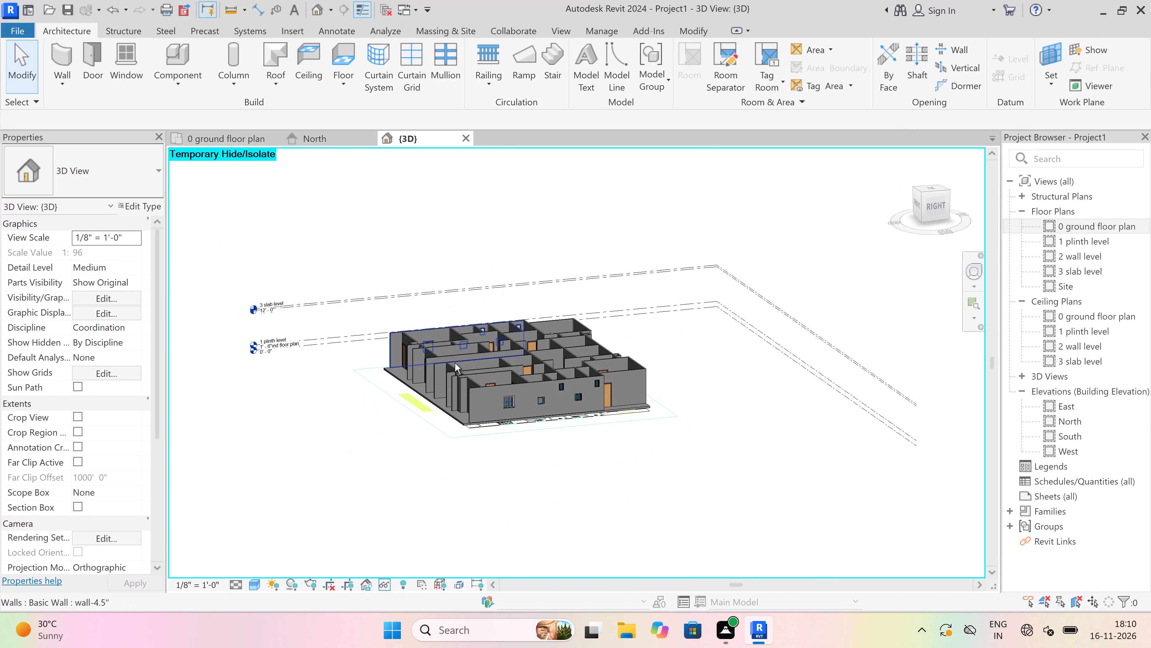
middle_click_drag(455, 363, 635, 345, "shift")
scroll(456, 301, "up", 3)
middle_click_drag(510, 333, 440, 482, "shift")
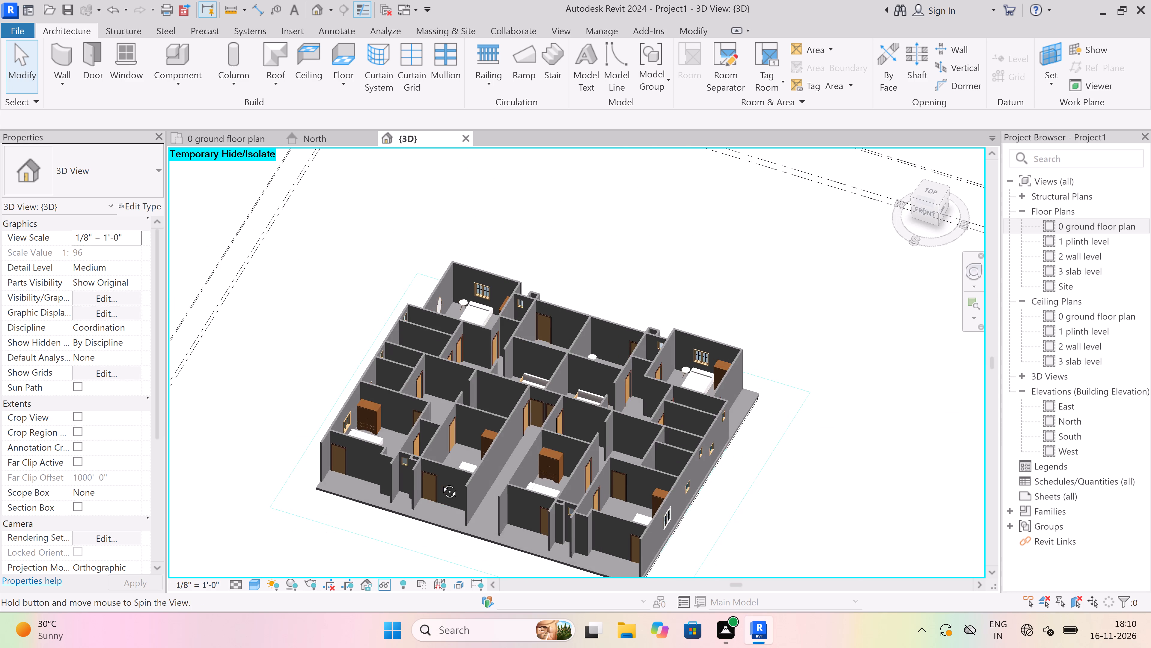
middle_click_drag(440, 482, 439, 472, "shift")
scroll(439, 453, "down", 1)
scroll(448, 305, "up", 4)
scroll(467, 291, "up", 5)
middle_click_drag(455, 319, 400, 409, "shift")
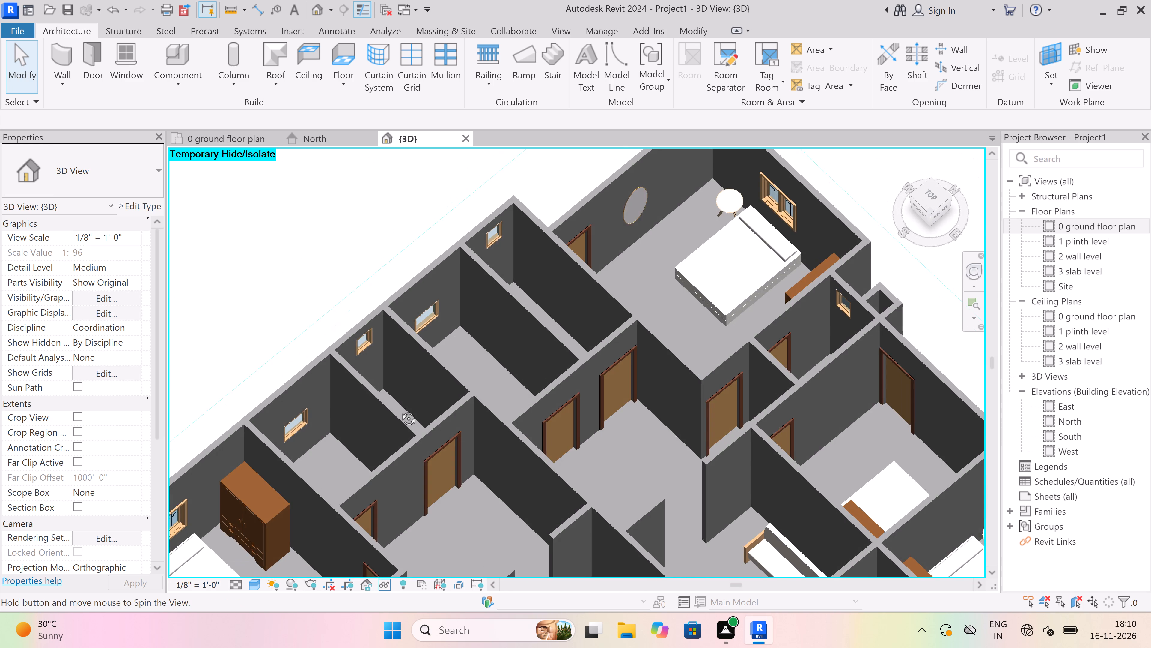
middle_click_drag(400, 409, 399, 410, "shift")
scroll(458, 355, "down", 5)
scroll(584, 298, "up", 12)
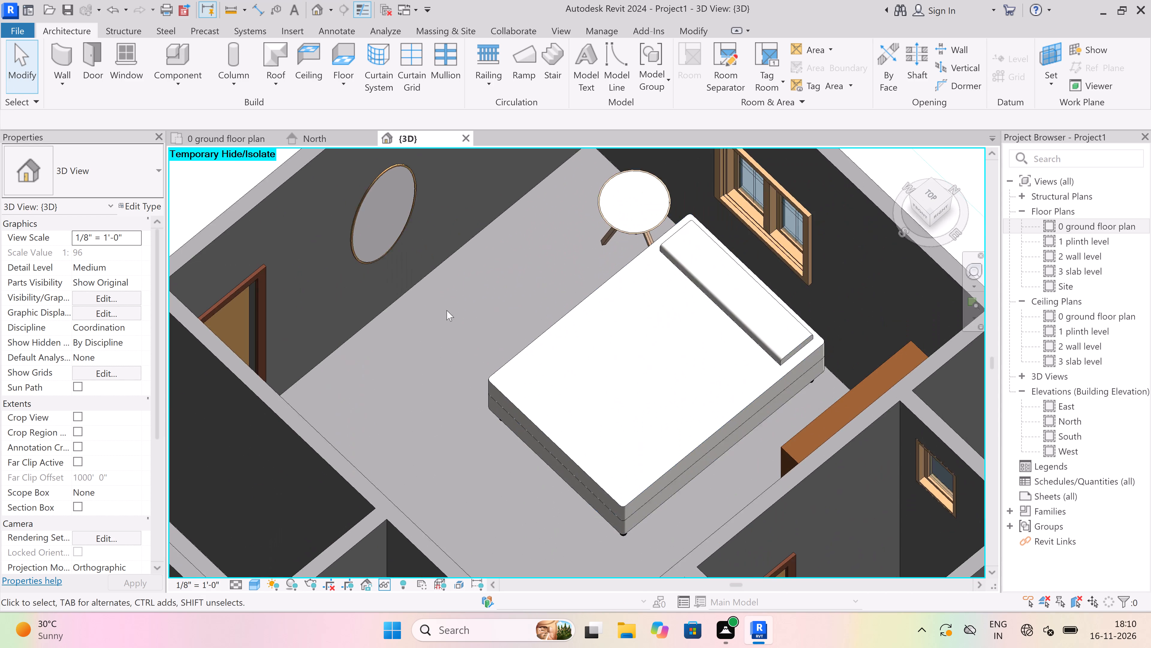
scroll(452, 306, "down", 8)
scroll(403, 260, "up", 4)
scroll(331, 340, "up", 1)
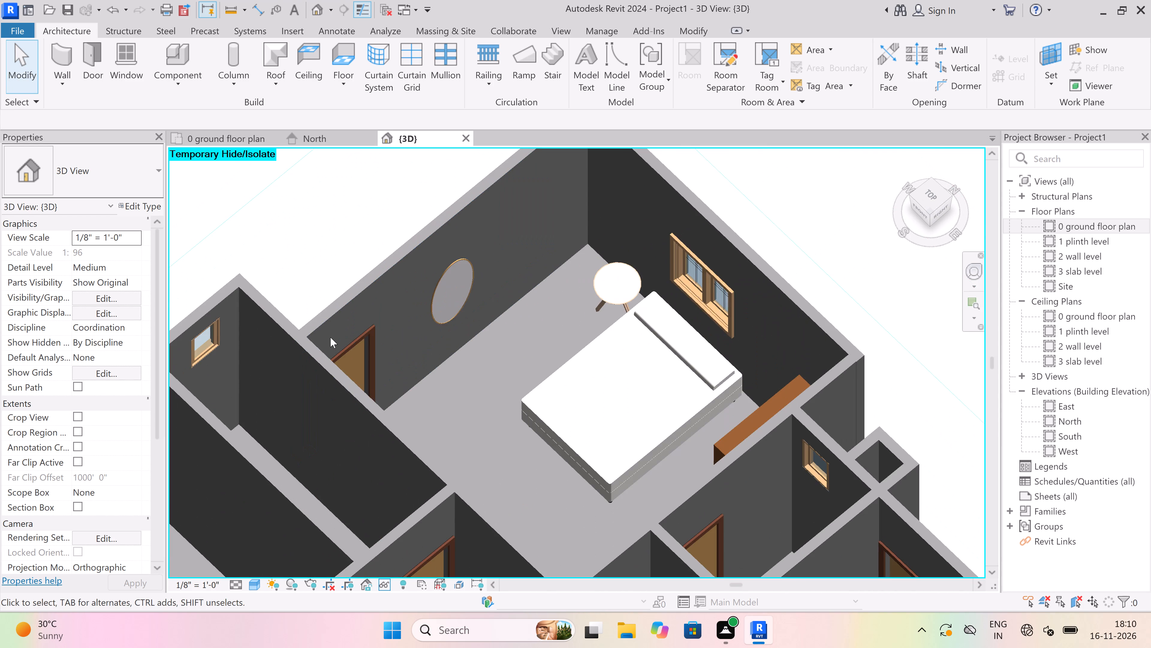
scroll(329, 337, "down", 5)
scroll(432, 280, "up", 4)
scroll(475, 303, "up", 4)
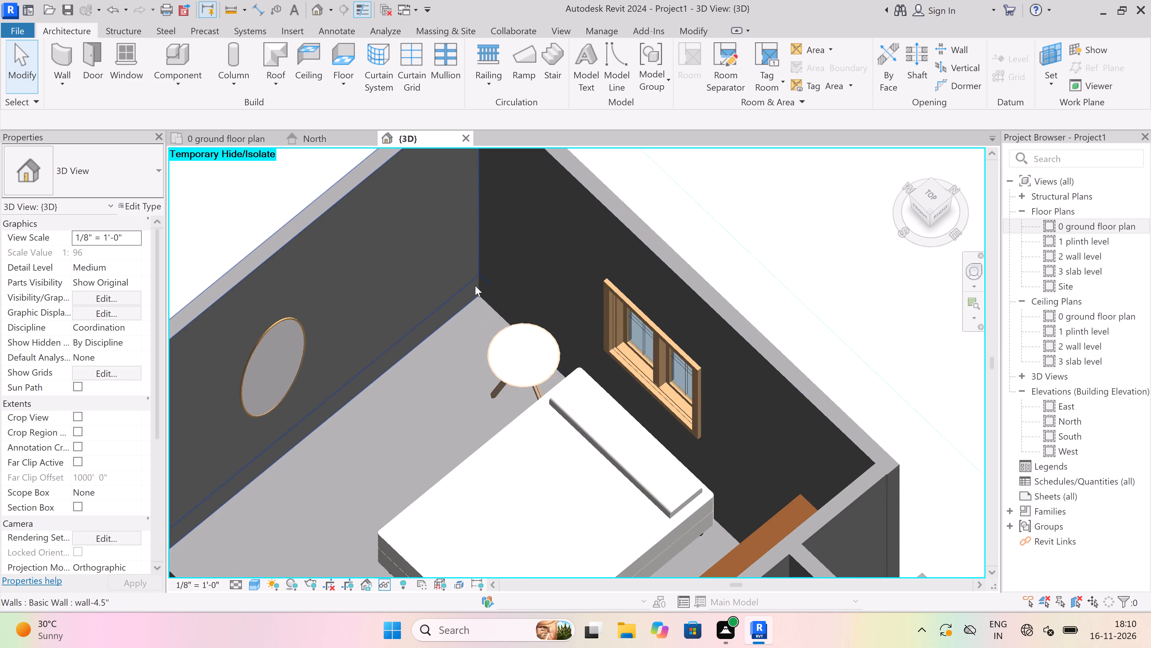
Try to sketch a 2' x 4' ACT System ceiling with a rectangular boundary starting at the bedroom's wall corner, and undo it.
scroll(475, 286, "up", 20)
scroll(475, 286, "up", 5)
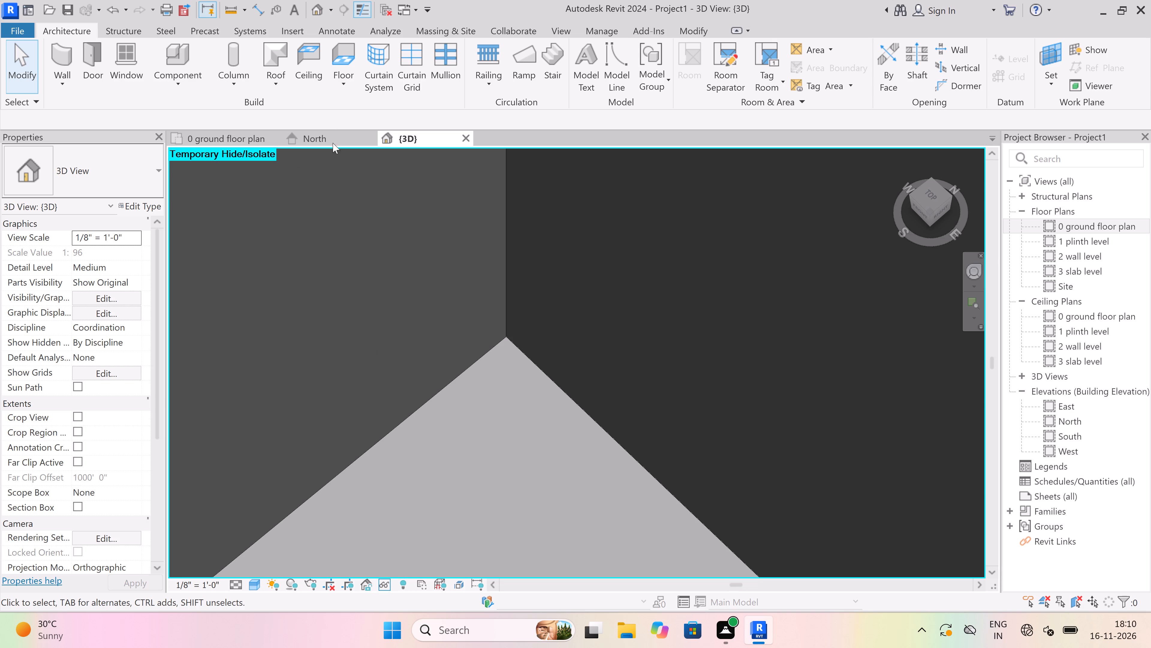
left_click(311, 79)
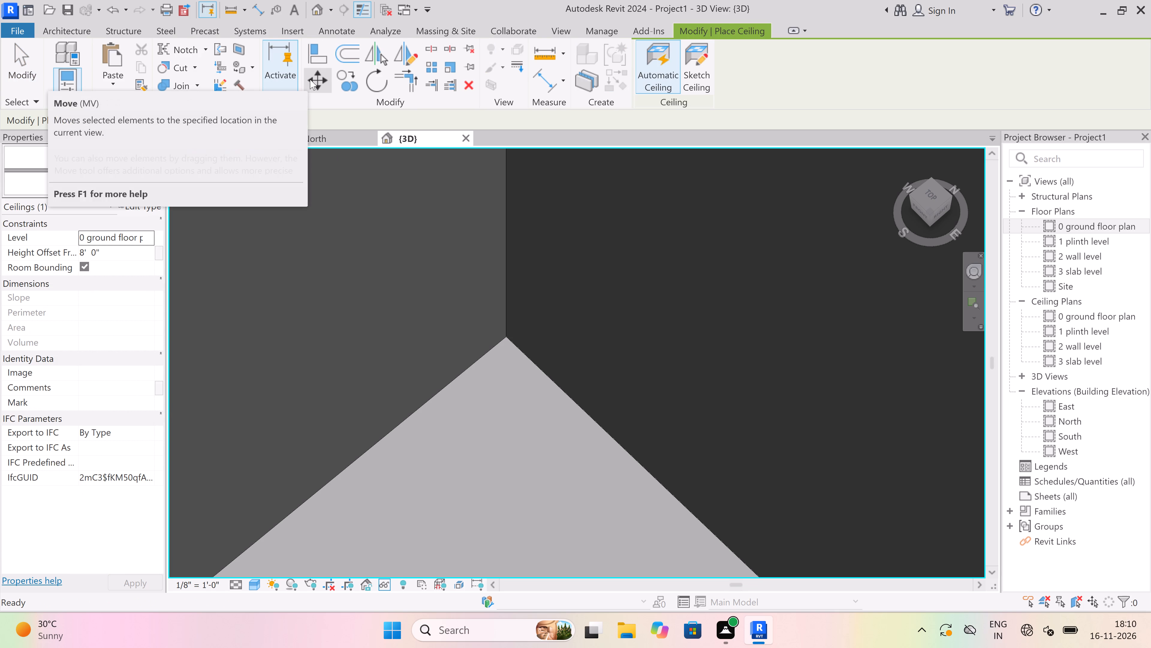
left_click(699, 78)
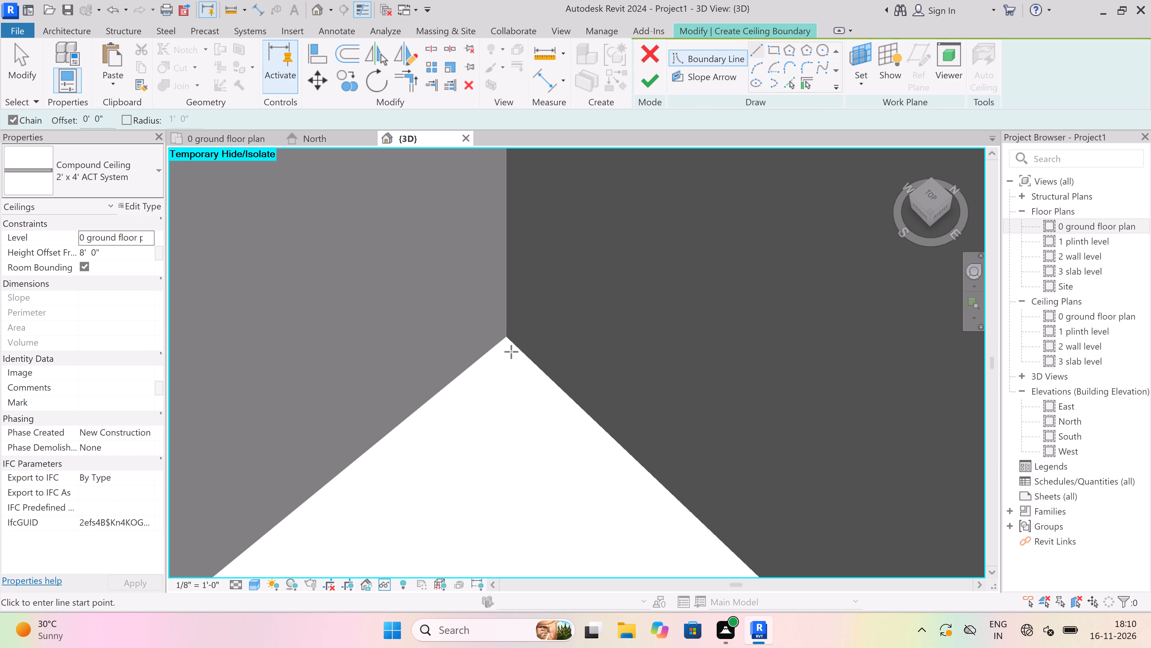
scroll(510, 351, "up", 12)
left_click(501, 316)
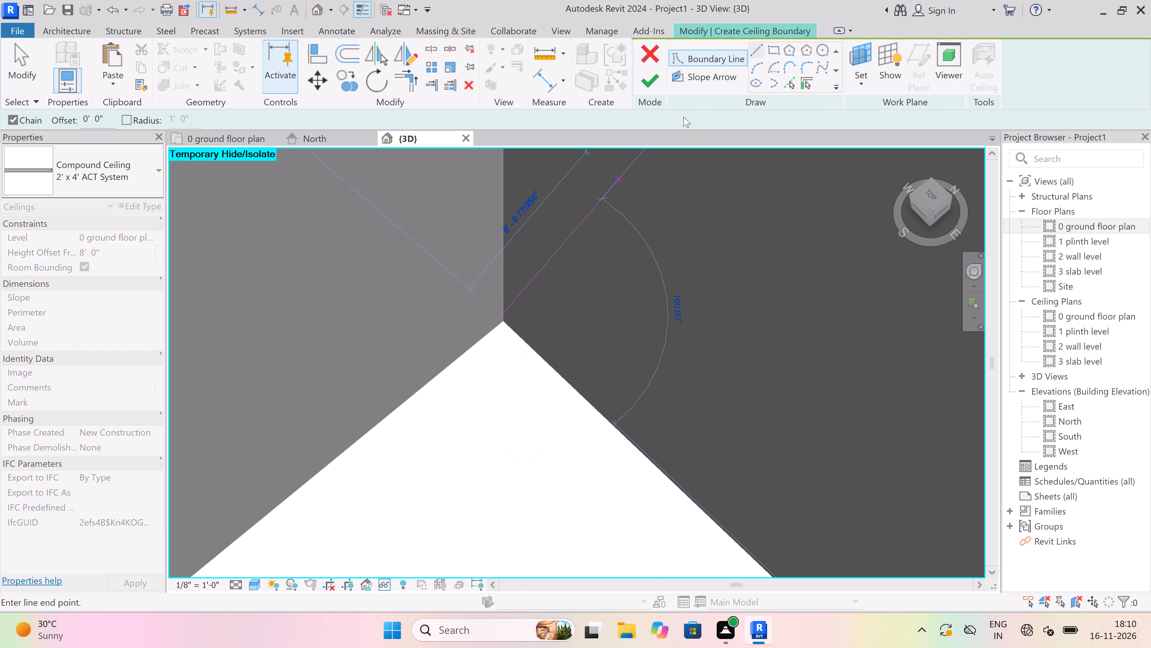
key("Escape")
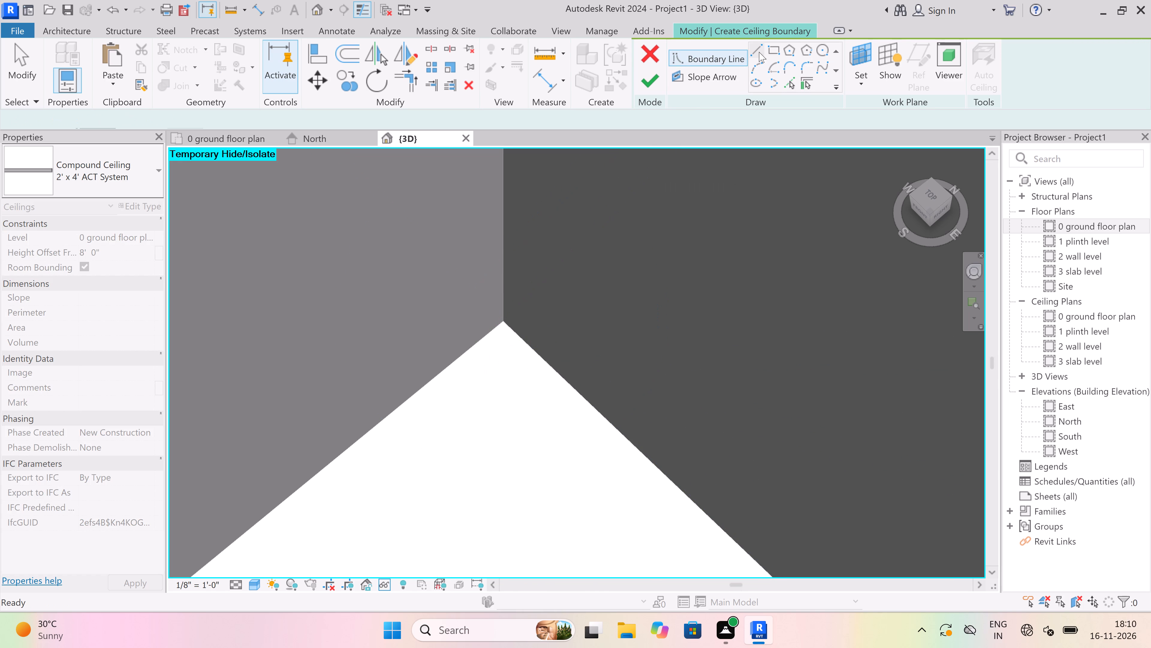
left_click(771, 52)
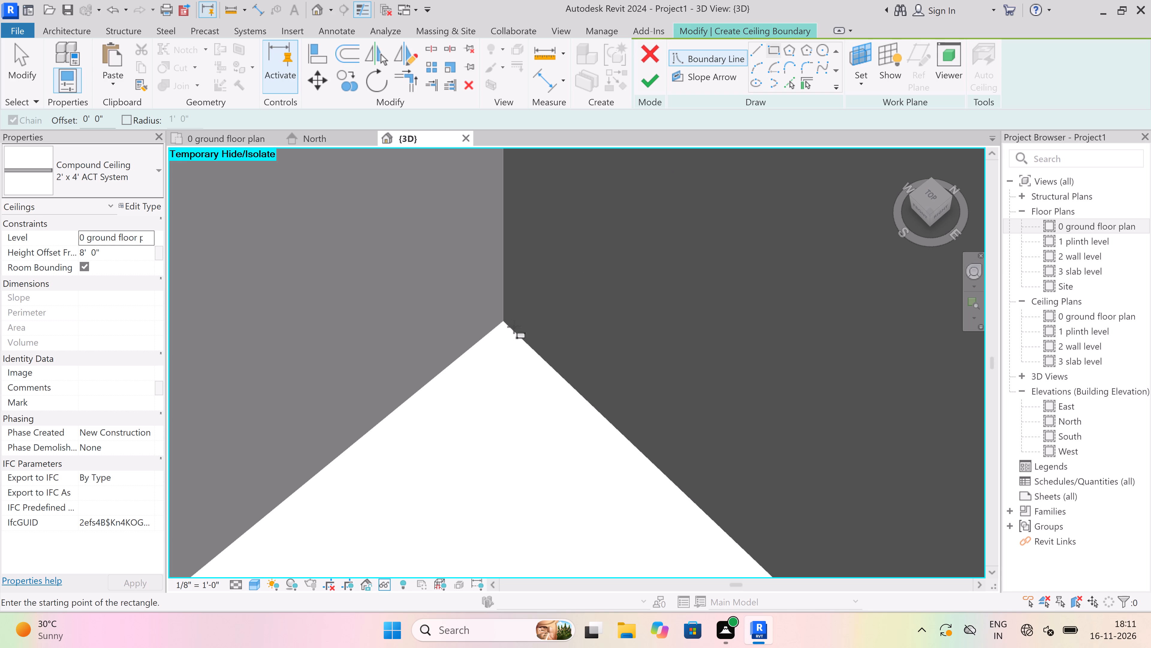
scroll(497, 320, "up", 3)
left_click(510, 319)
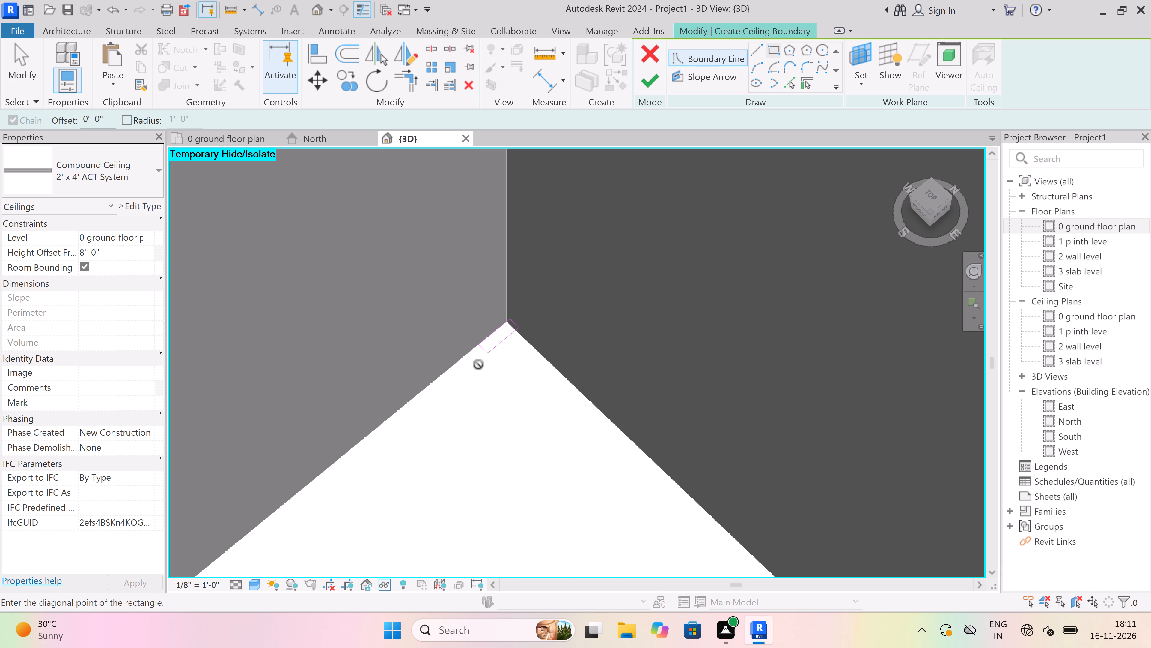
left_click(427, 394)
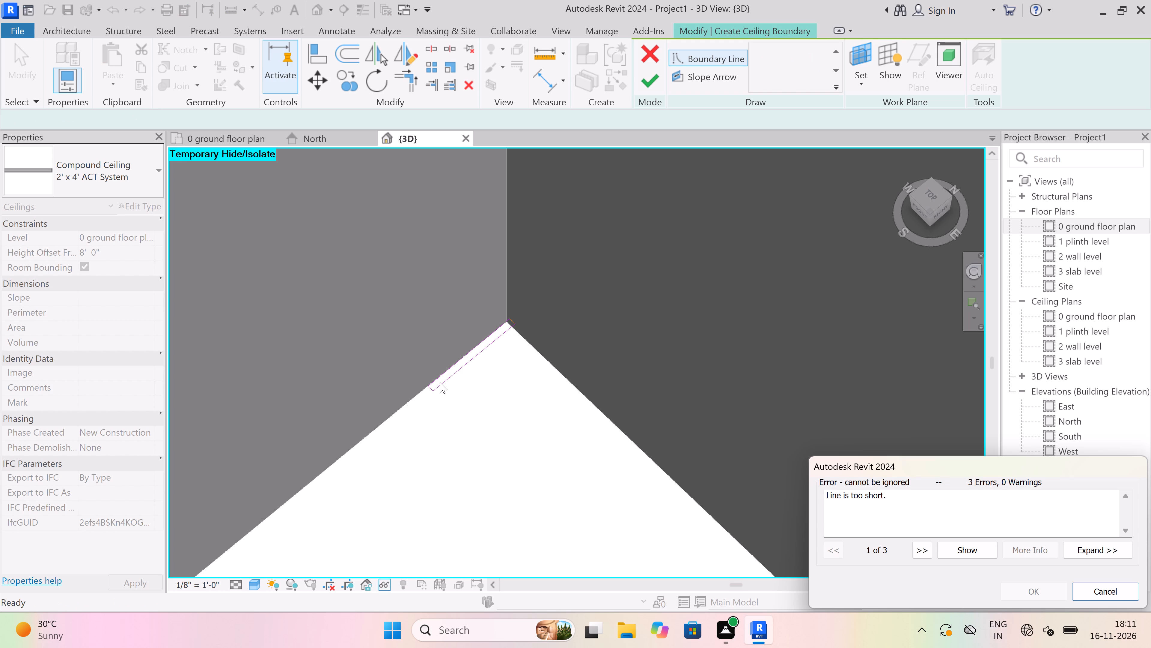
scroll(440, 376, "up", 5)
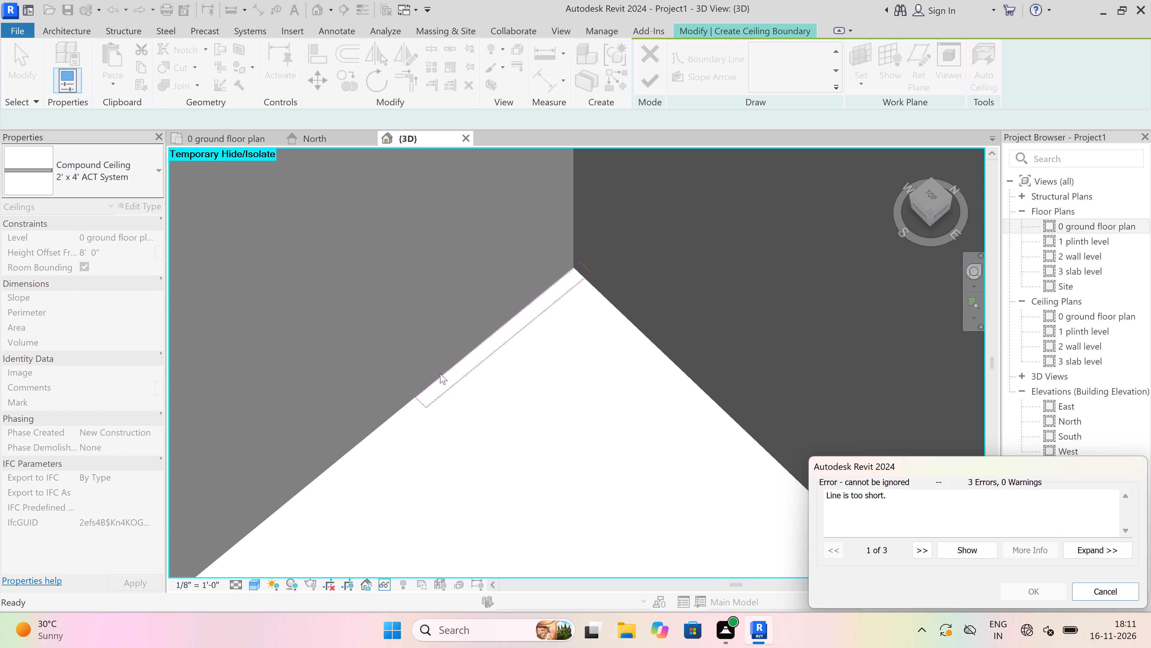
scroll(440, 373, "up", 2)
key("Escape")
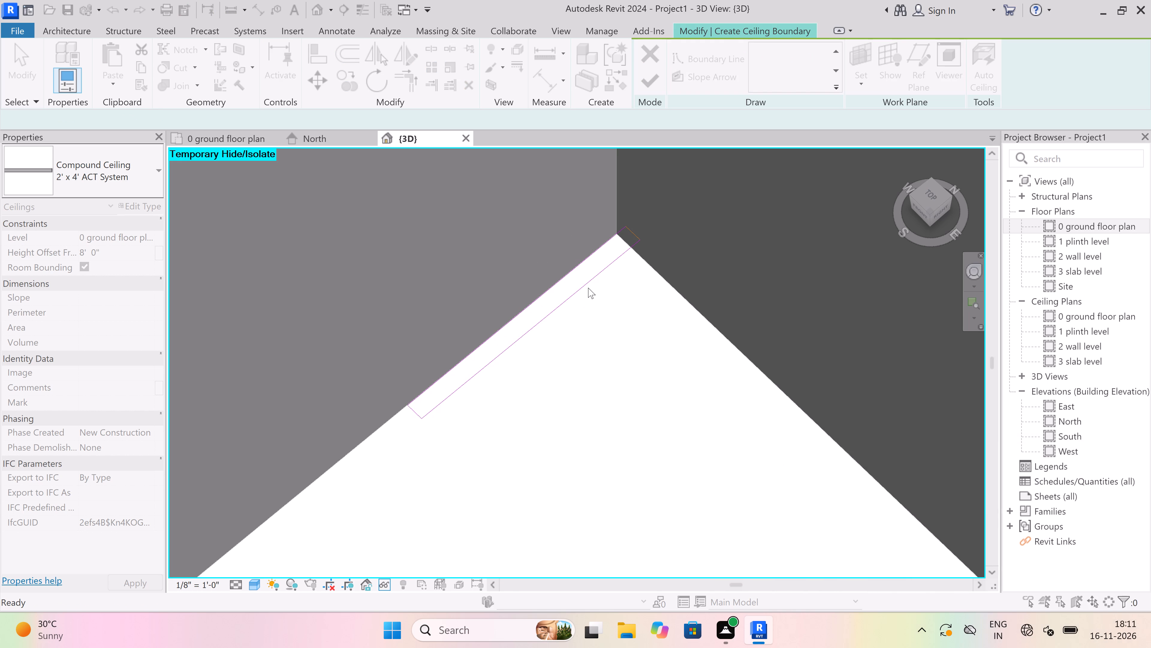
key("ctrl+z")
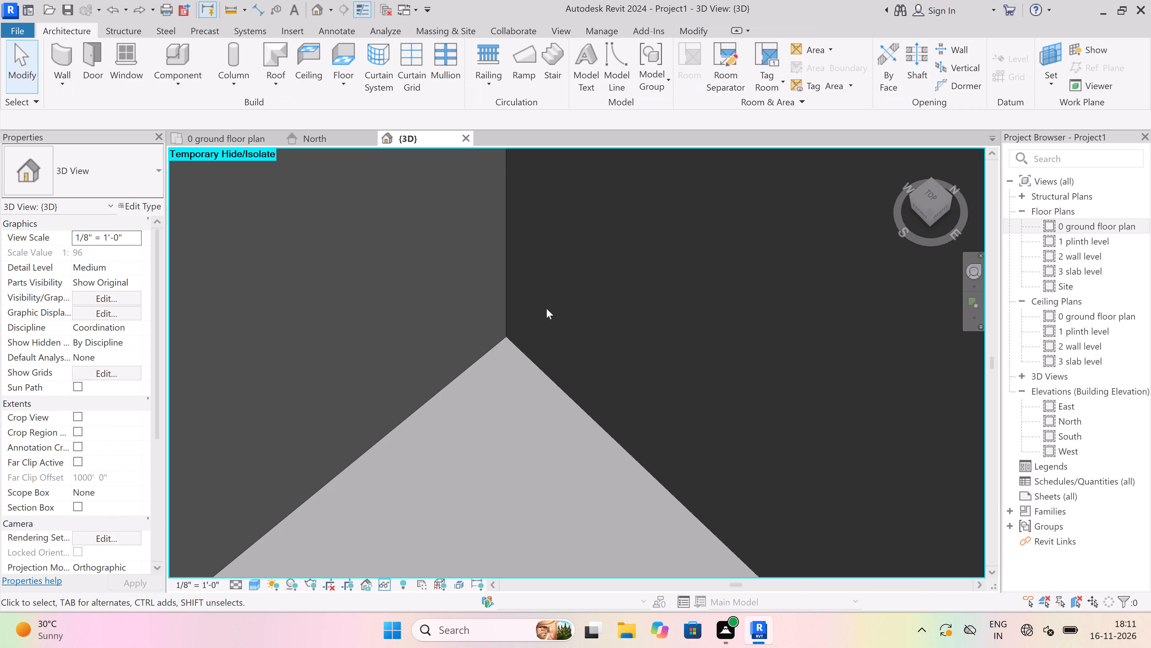
Place automatic 2' x 4' ACT System ceilings in the bedroom at an 8' 0" offset from the ground floor level.
scroll(542, 316, "up", 3)
scroll(494, 340, "up", 1)
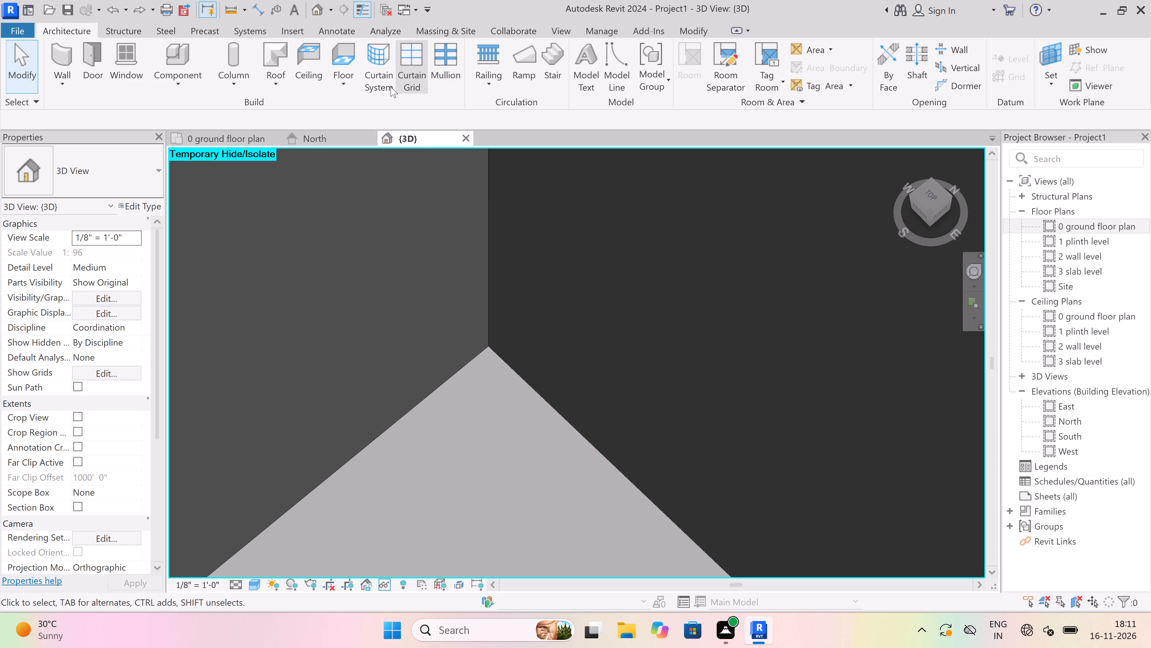
left_click(310, 81)
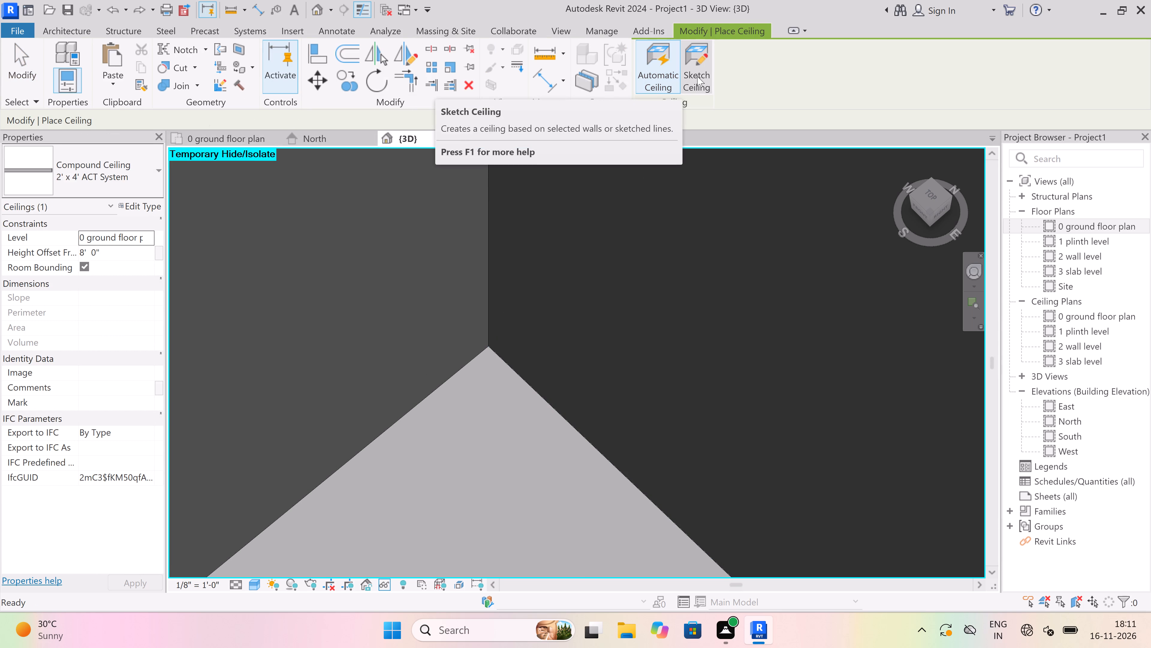
left_click(661, 82)
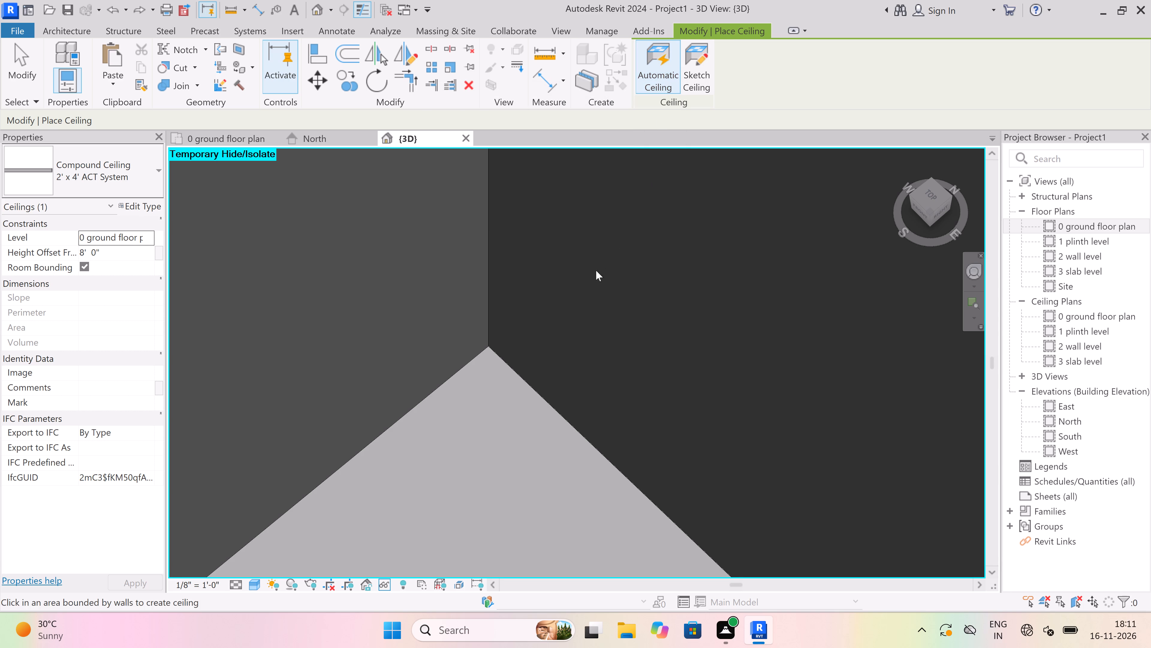
scroll(484, 358, "up", 3)
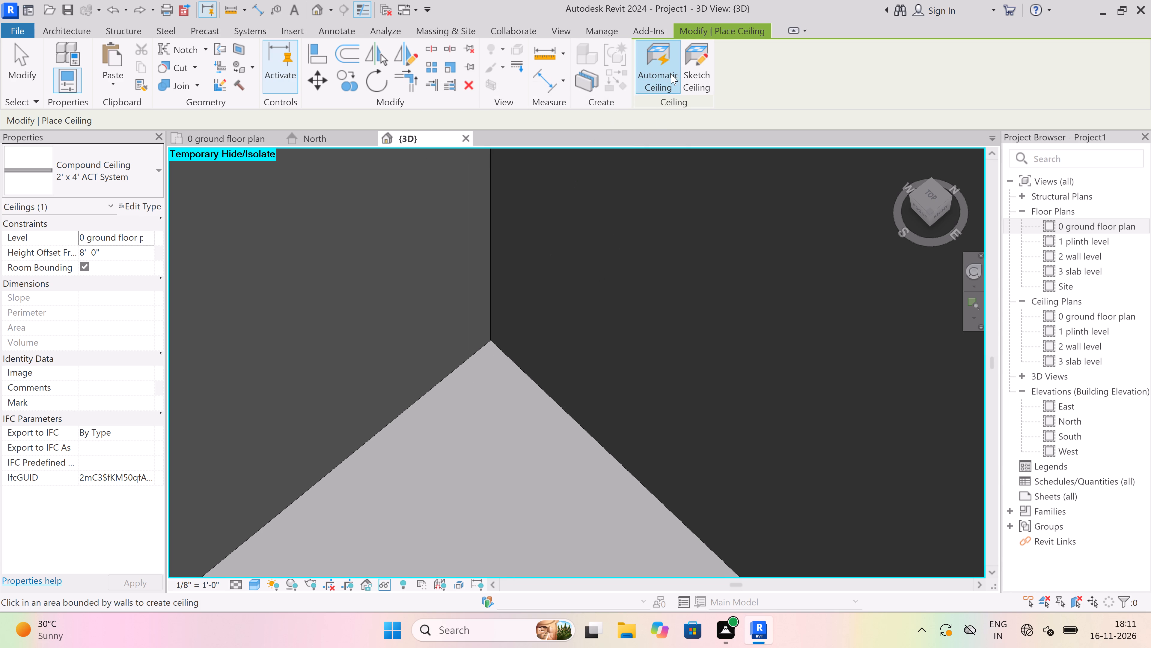
double_click(657, 79)
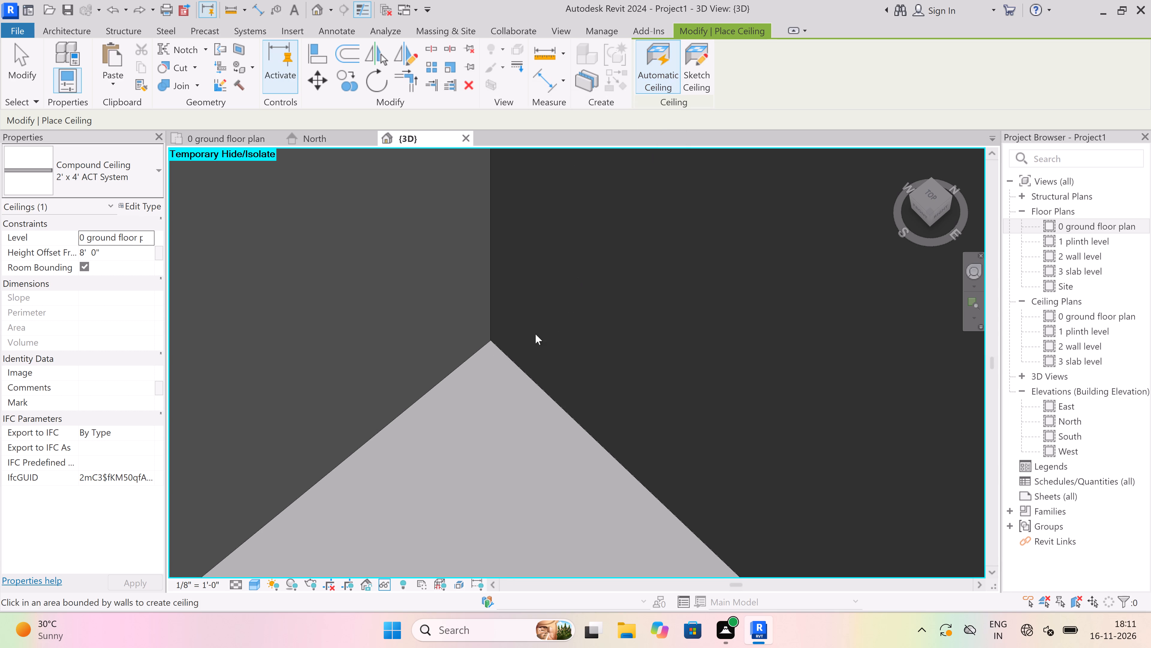
scroll(464, 362, "up", 3)
left_click_drag(516, 319, 478, 365)
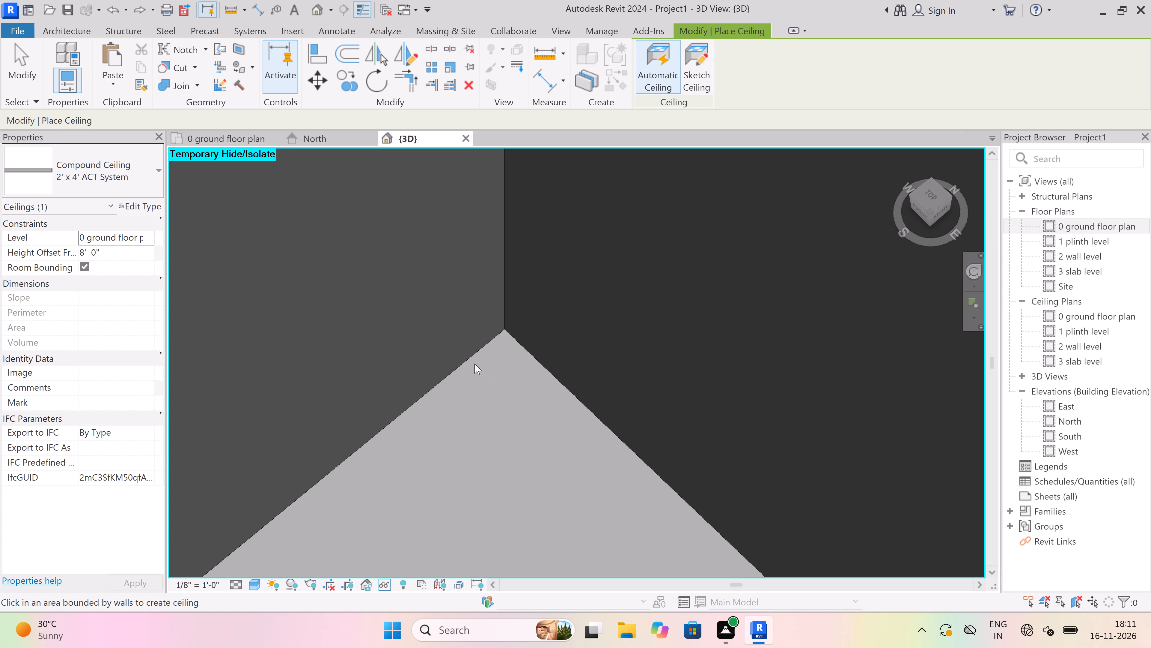
left_click(470, 354)
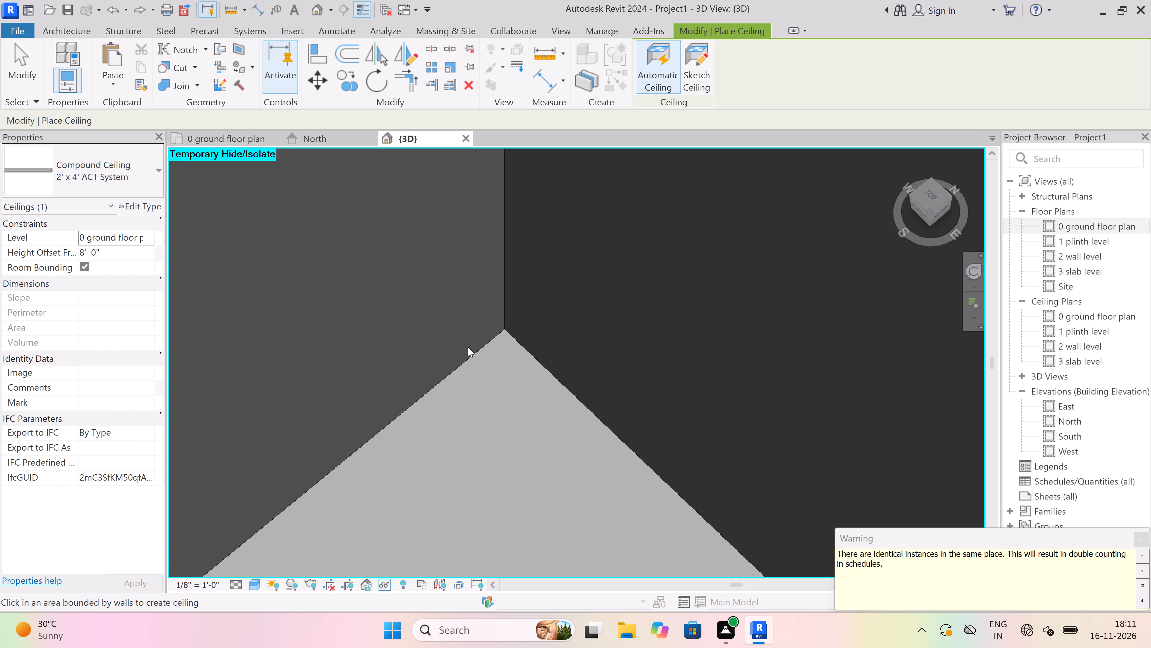
left_click(317, 484)
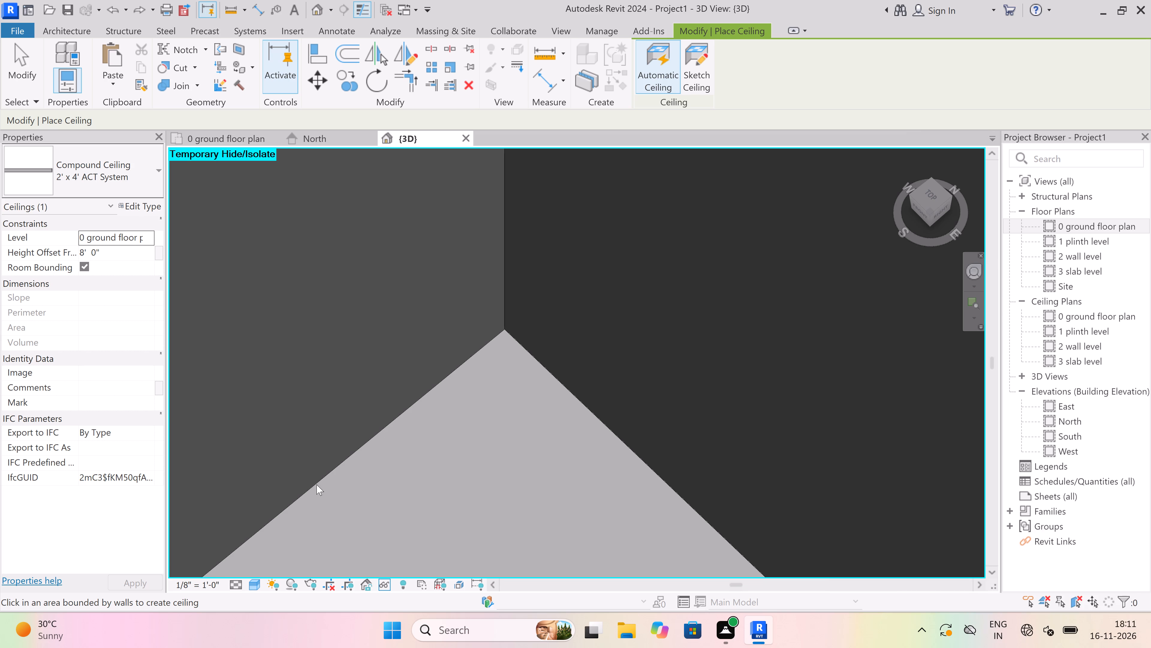
Start a sketched 2' x 4' ACT System ceiling on the ground floor level for the bedroom.
left_click(697, 73)
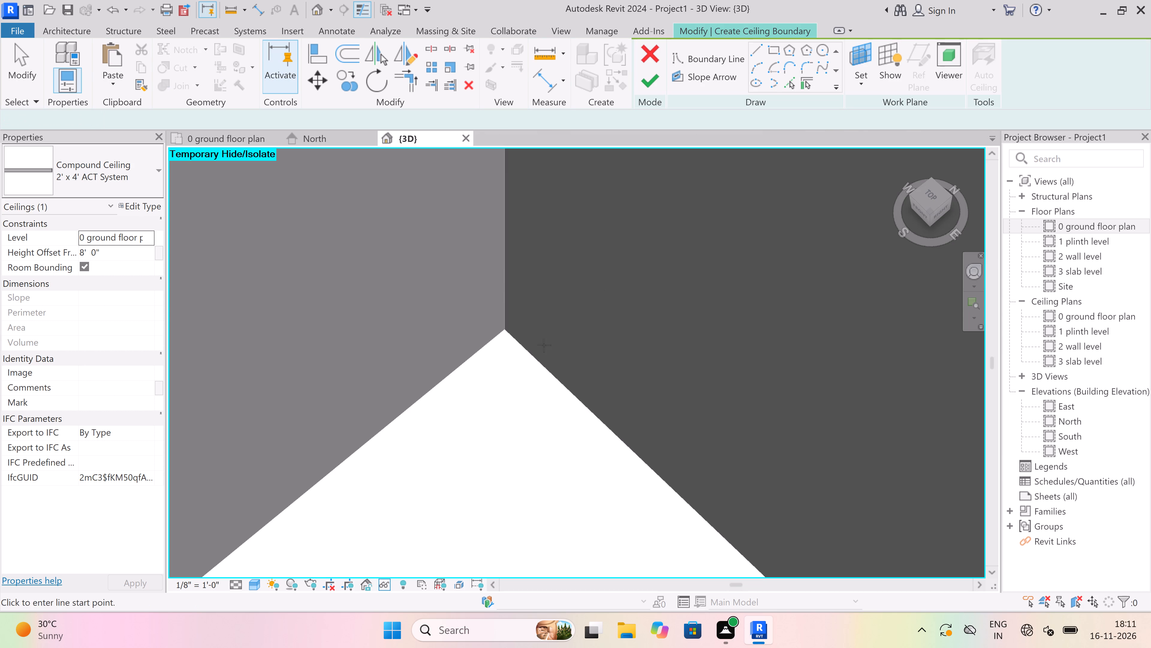
scroll(531, 343, "up", 4)
scroll(471, 323, "up", 4)
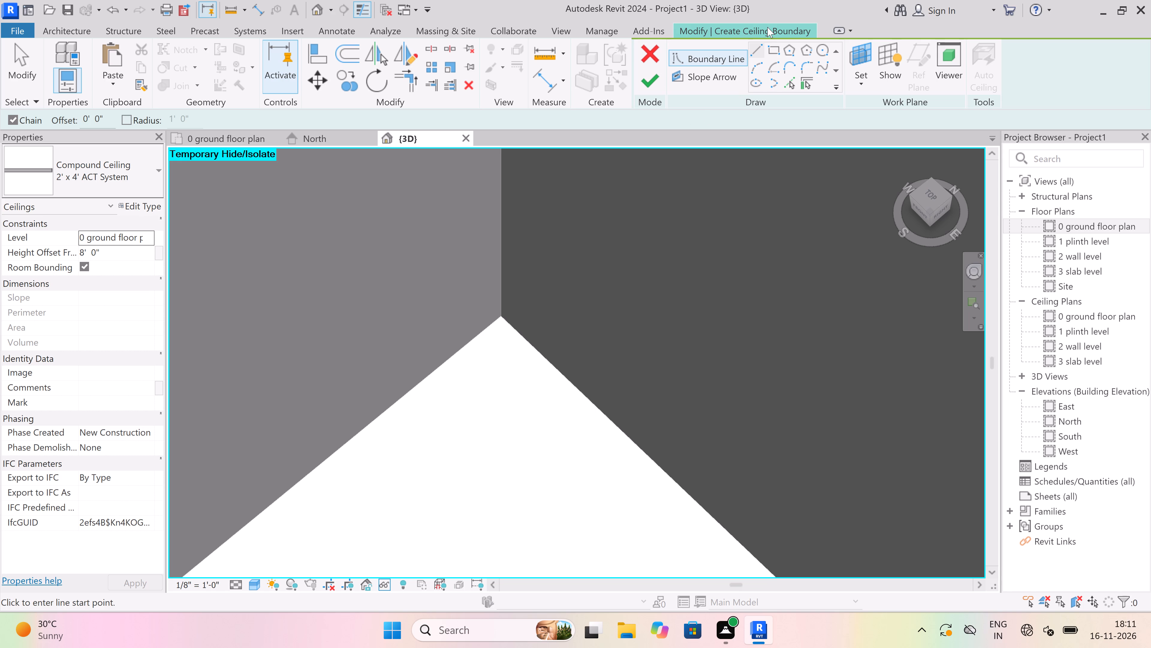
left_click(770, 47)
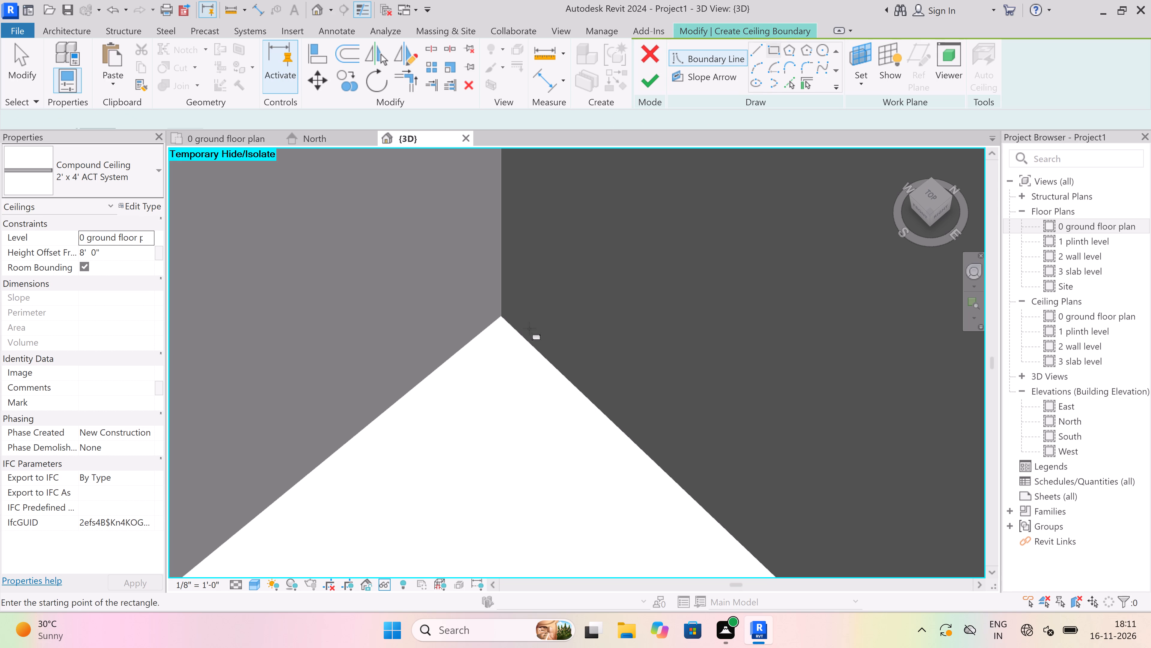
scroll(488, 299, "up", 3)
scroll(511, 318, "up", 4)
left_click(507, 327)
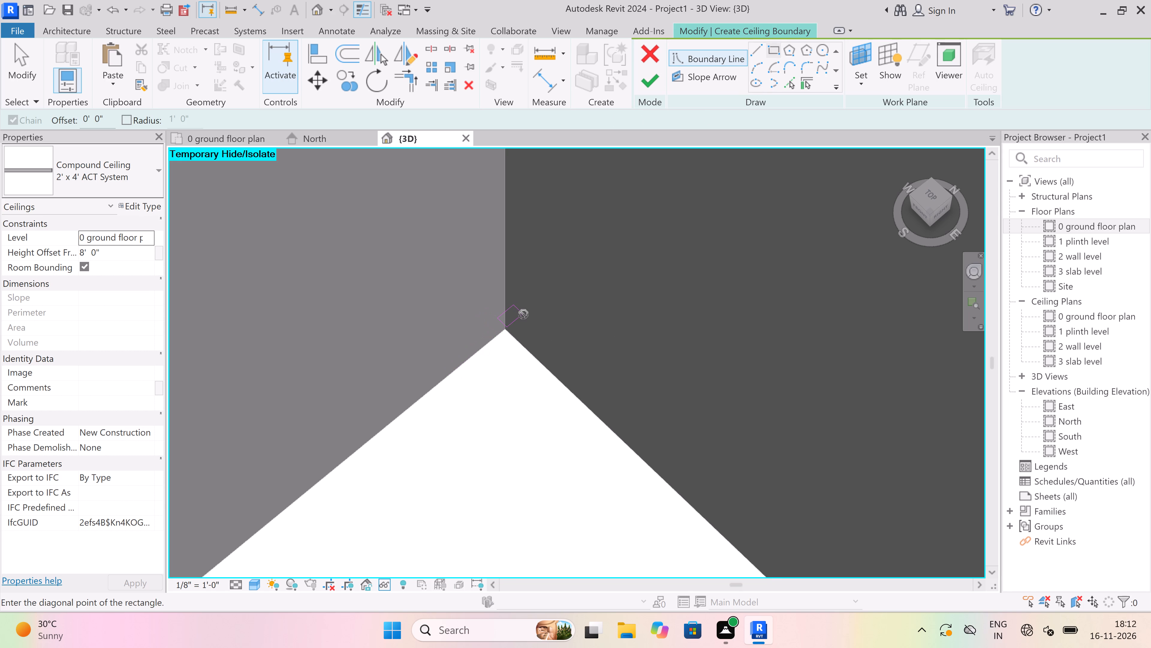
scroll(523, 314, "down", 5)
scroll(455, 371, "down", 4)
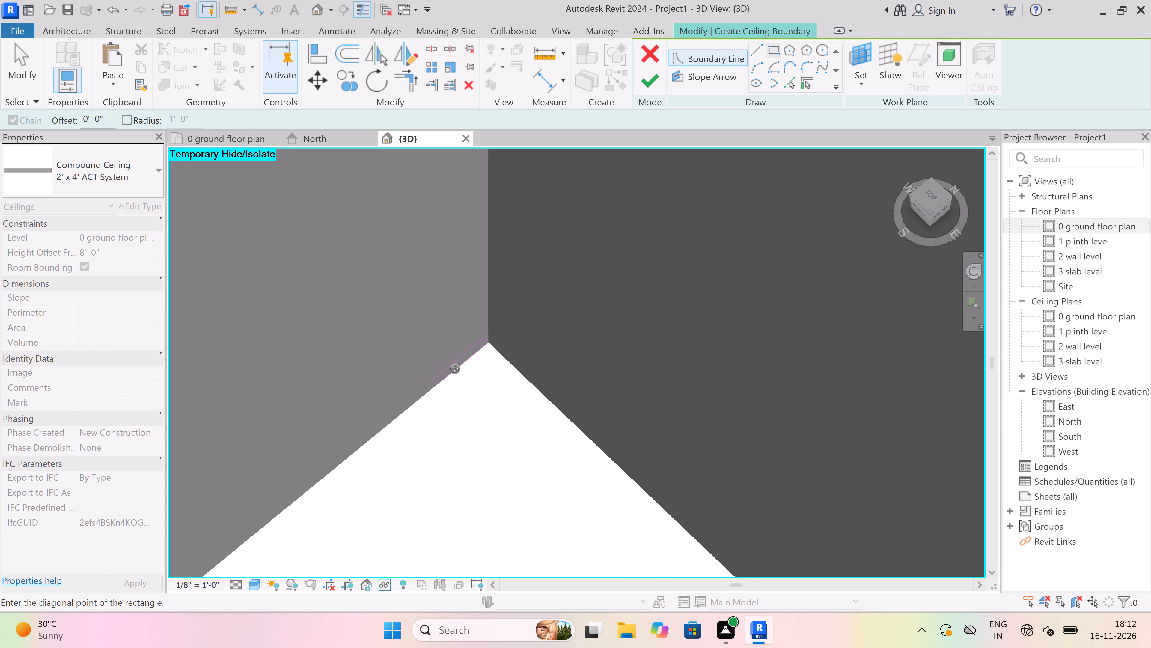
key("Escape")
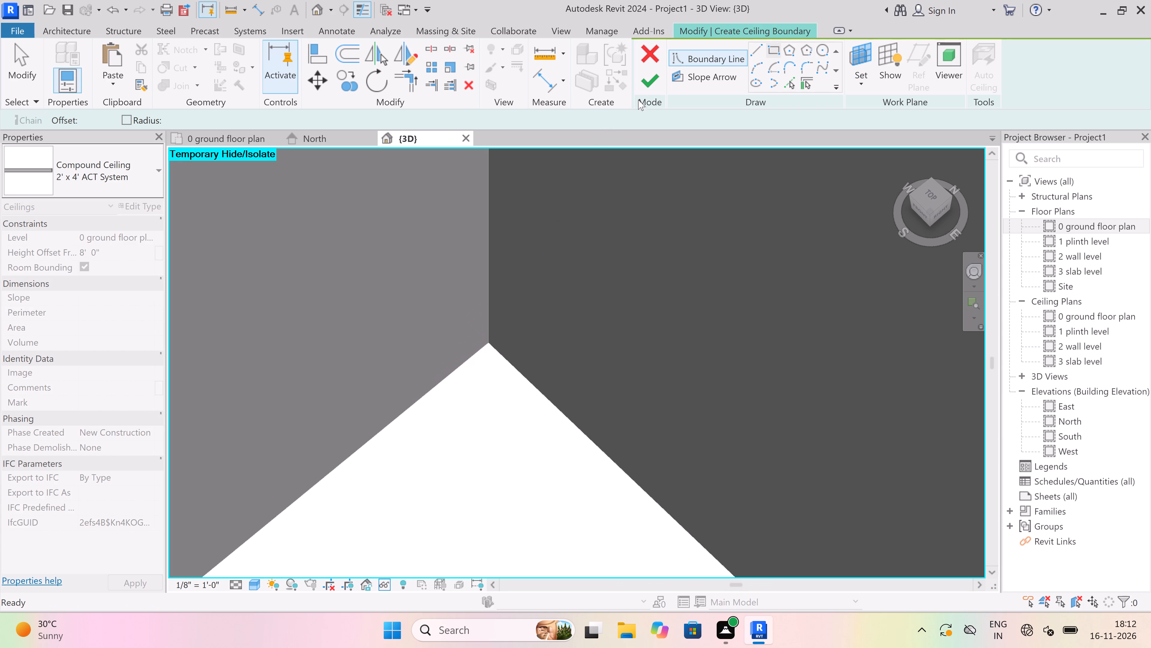
Draw a straight ceiling boundary line from the bedroom's wall corner along the base of the mirror wall to the door frame.
left_click(757, 48)
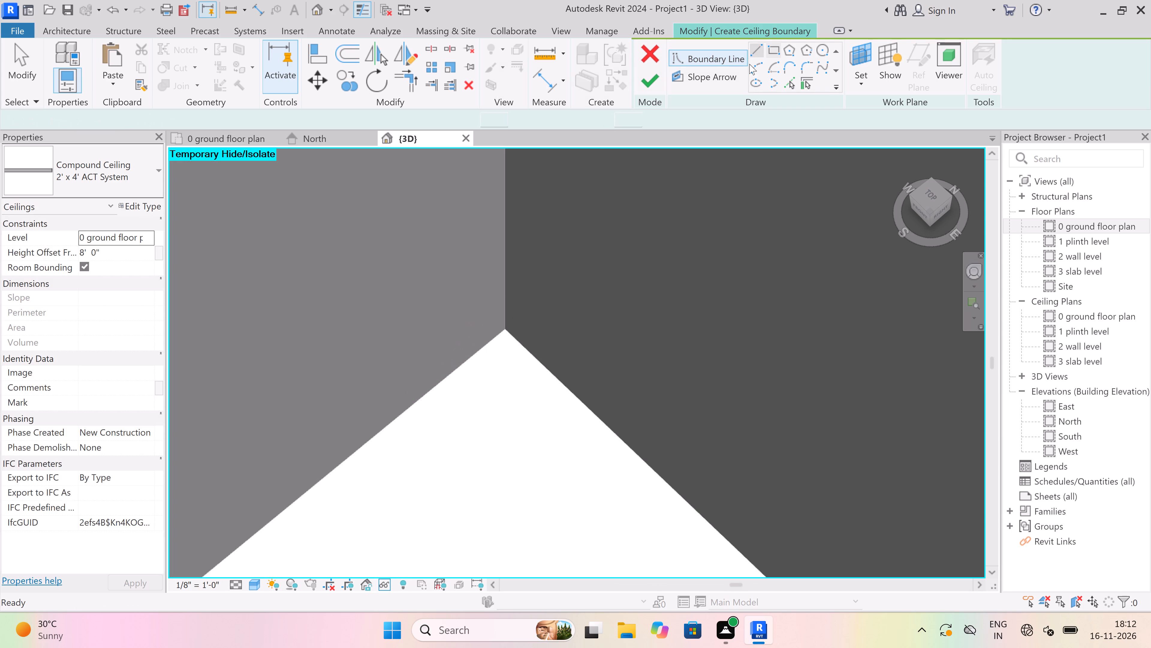
left_click_drag(504, 327, 503, 333)
scroll(481, 353, "down", 11)
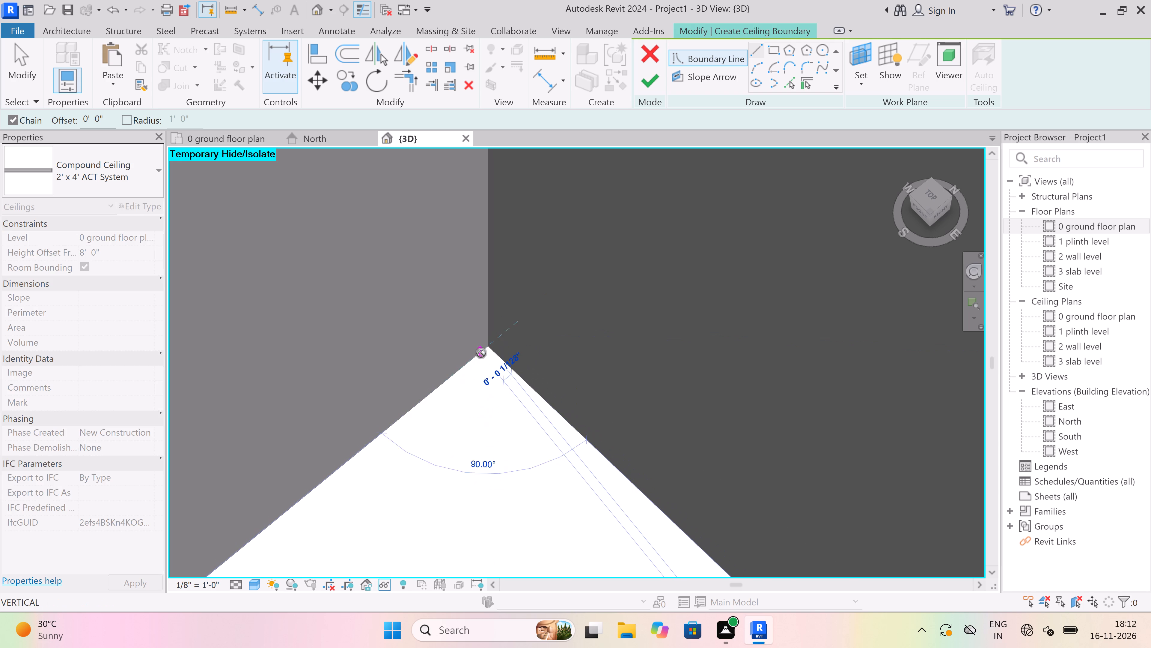
scroll(481, 353, "down", 20)
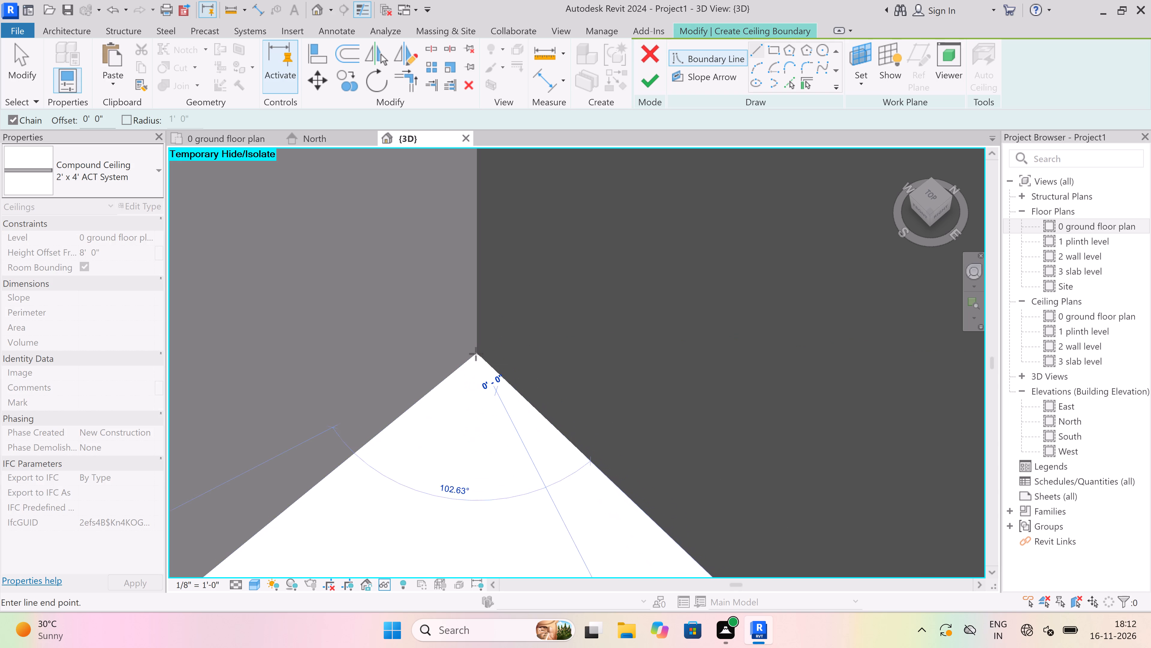
scroll(476, 354, "down", 16)
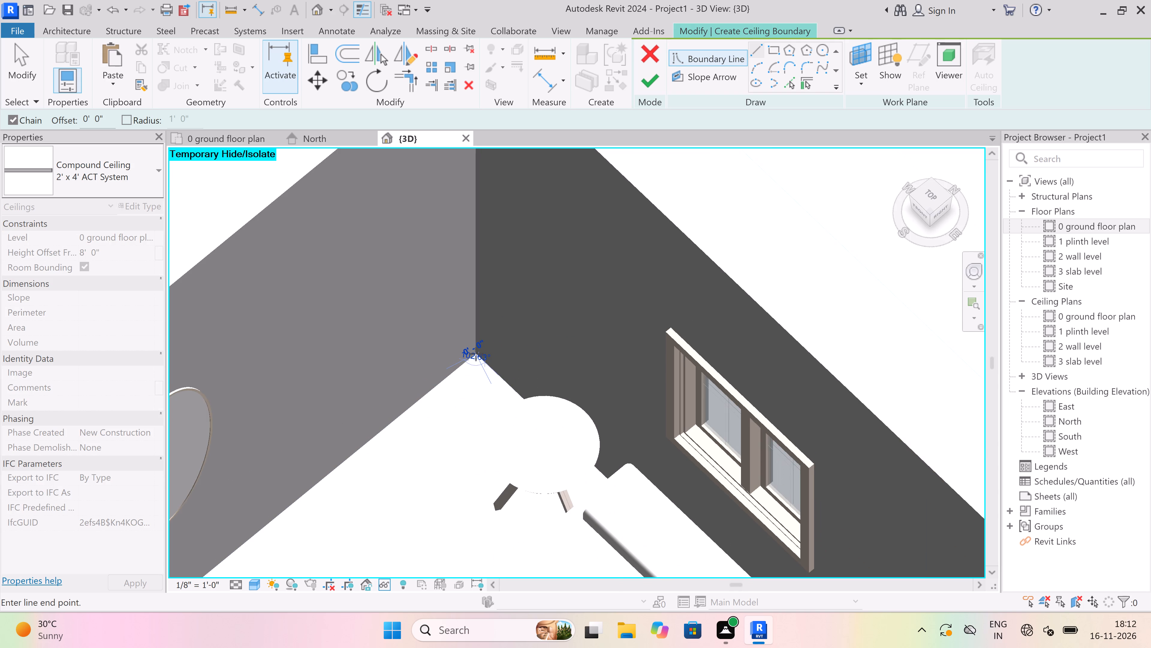
scroll(386, 396, "down", 11)
scroll(331, 436, "up", 4)
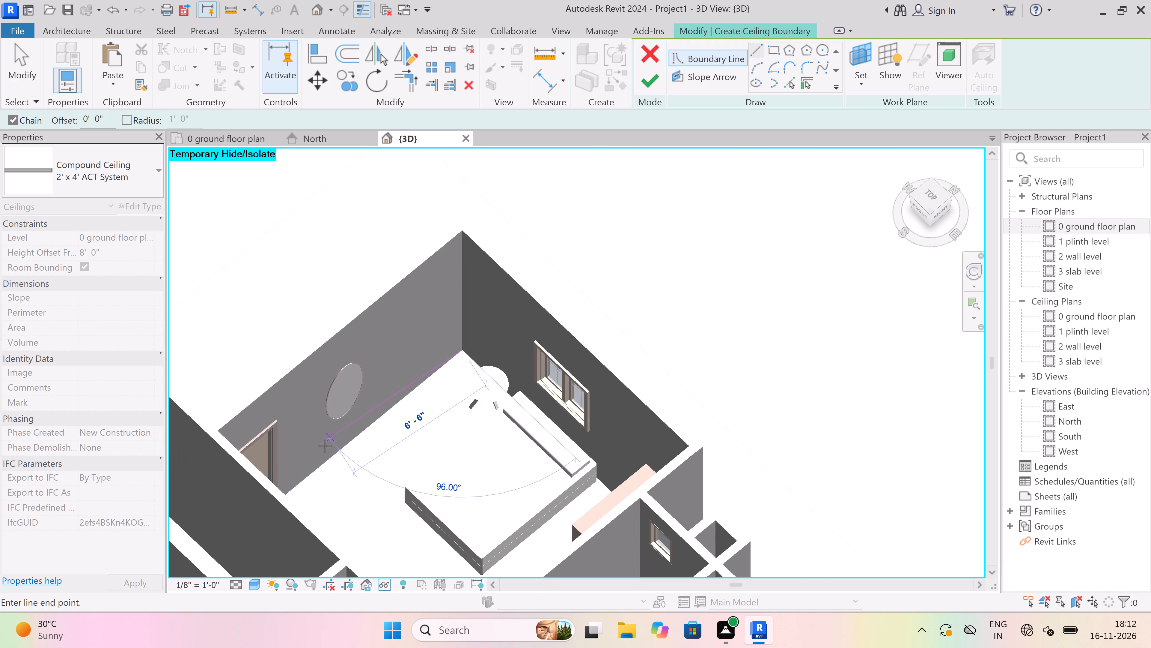
scroll(325, 443, "up", 8)
middle_click_drag(339, 451, 295, 477)
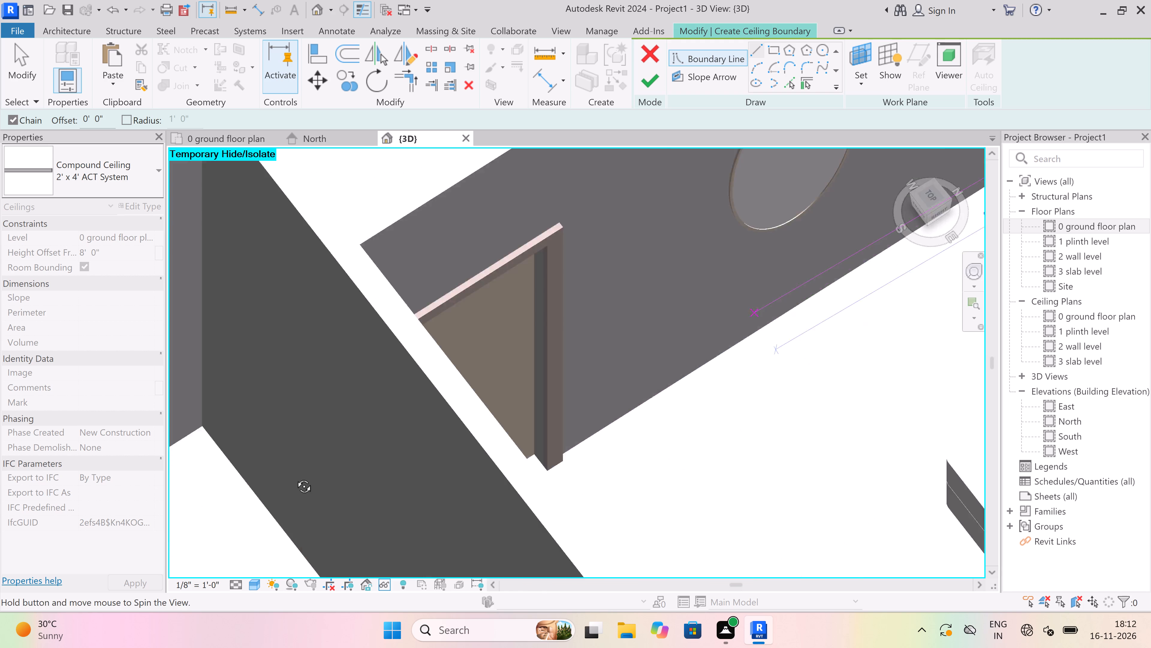
middle_click_drag(295, 477, 289, 481)
scroll(289, 481, "up", 1, "shift")
scroll(289, 474, "down", 8)
scroll(584, 456, "up", 4)
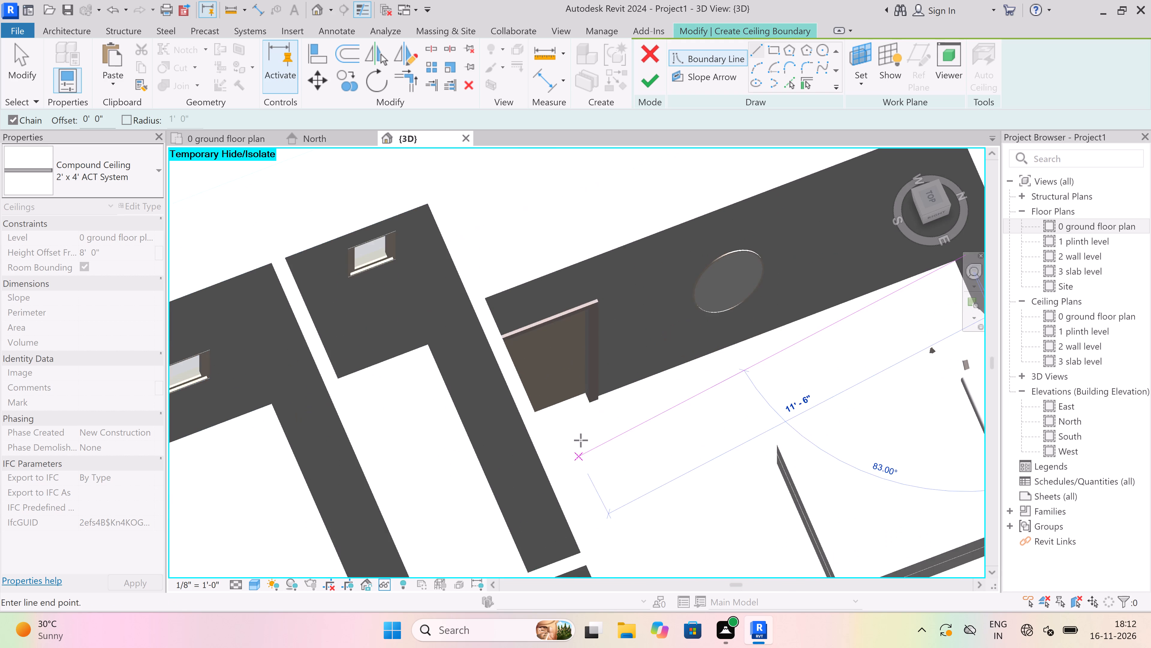
scroll(583, 420, "up", 4)
scroll(647, 365, "up", 10)
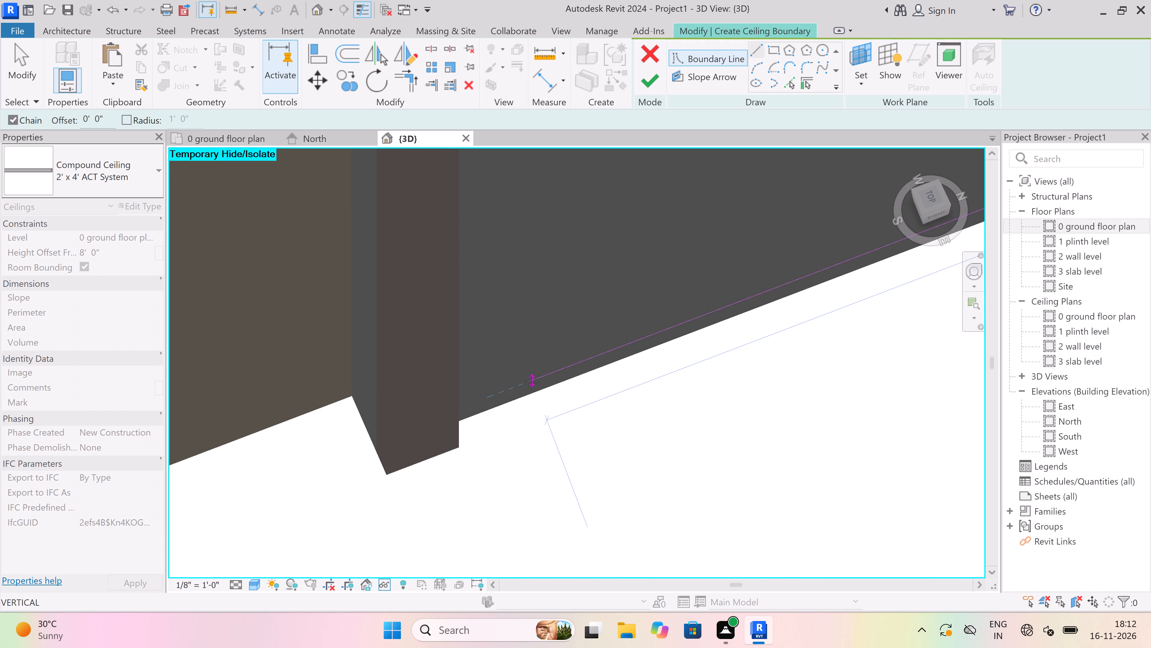
middle_click_drag(531, 382, 493, 402, "shift")
scroll(493, 402, "up", 1)
scroll(493, 402, "down", 11)
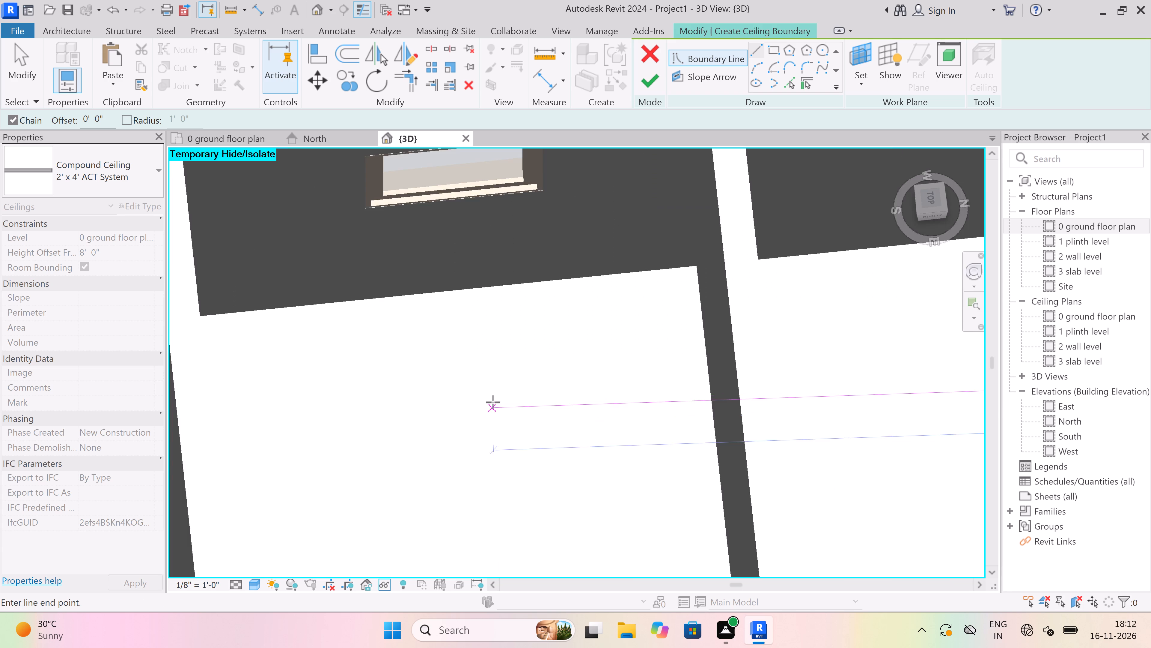
scroll(493, 402, "down", 9)
scroll(720, 395, "up", 5)
scroll(747, 403, "up", 9)
scroll(757, 427, "up", 5)
scroll(657, 502, "up", 4)
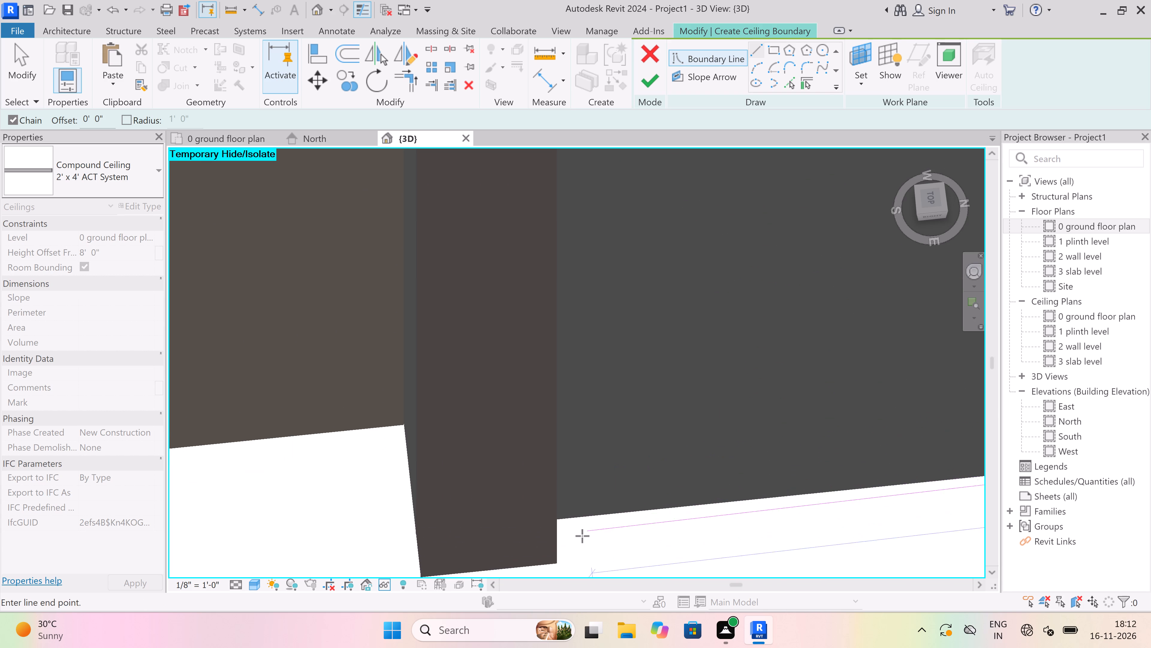
scroll(582, 536, "up", 4)
scroll(522, 527, "up", 2)
scroll(561, 517, "up", 2)
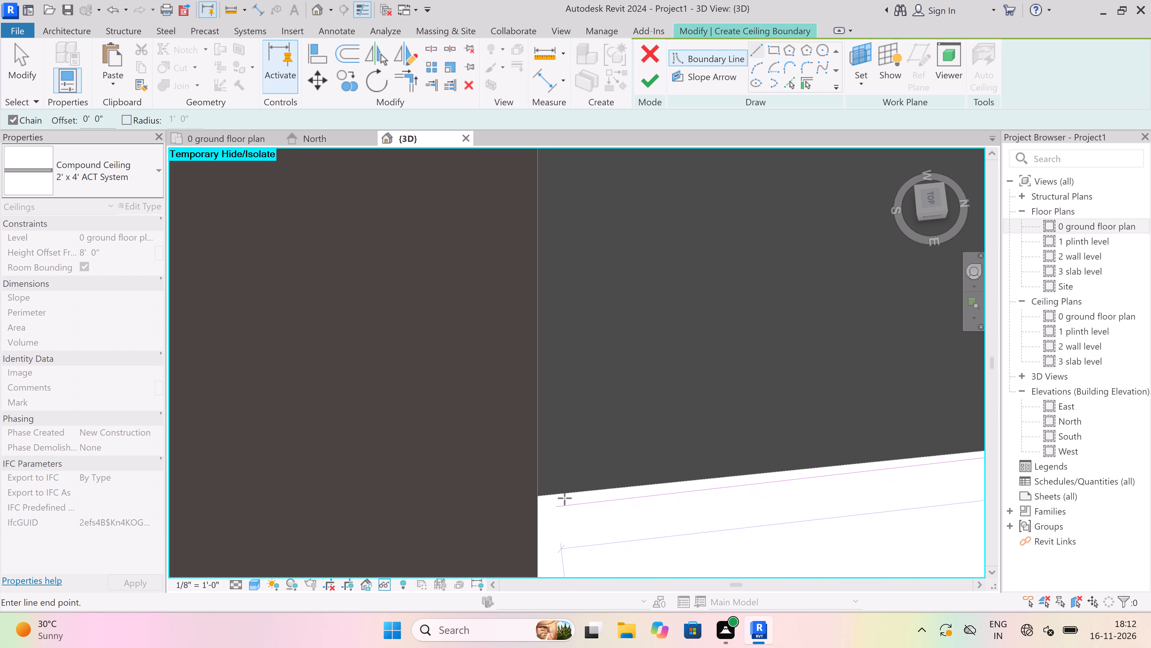
middle_click_drag(565, 498, 510, 496, "shift")
scroll(510, 496, "down", 15)
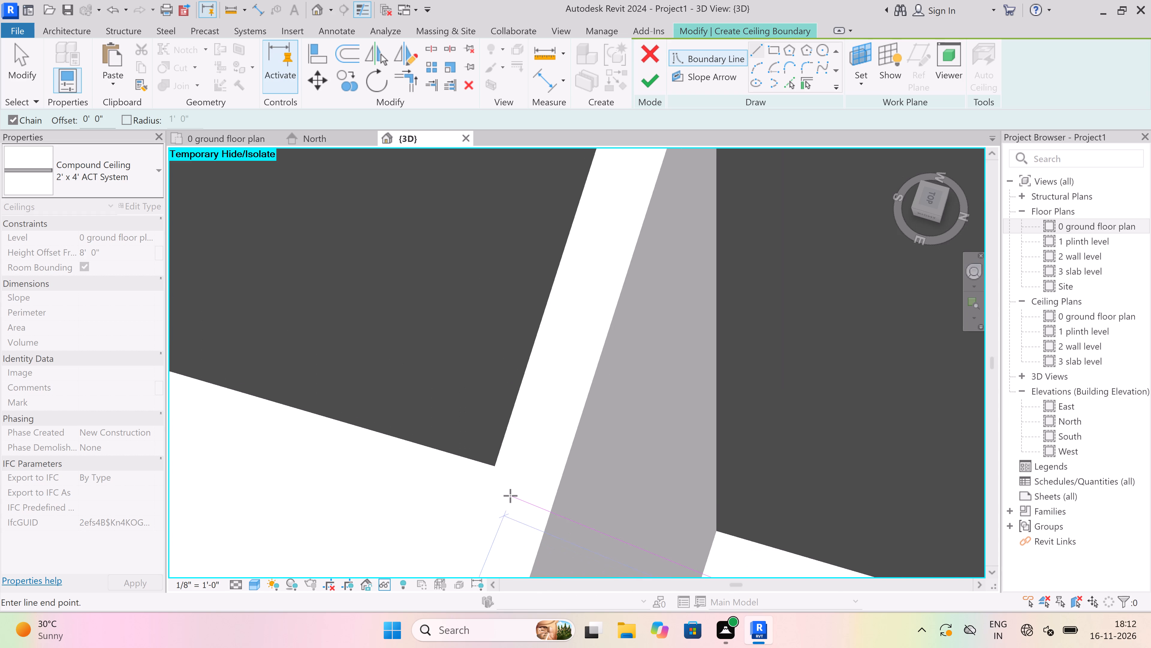
scroll(510, 496, "down", 20)
scroll(510, 496, "down", 1)
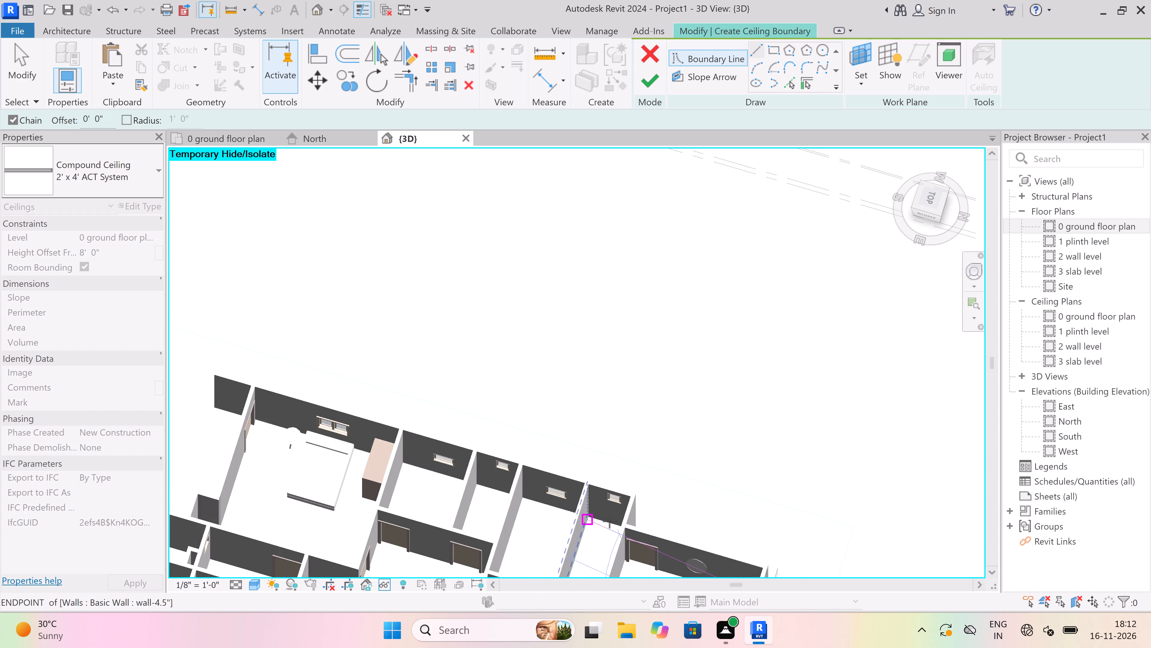
scroll(593, 507, "down", 5)
scroll(637, 537, "up", 12)
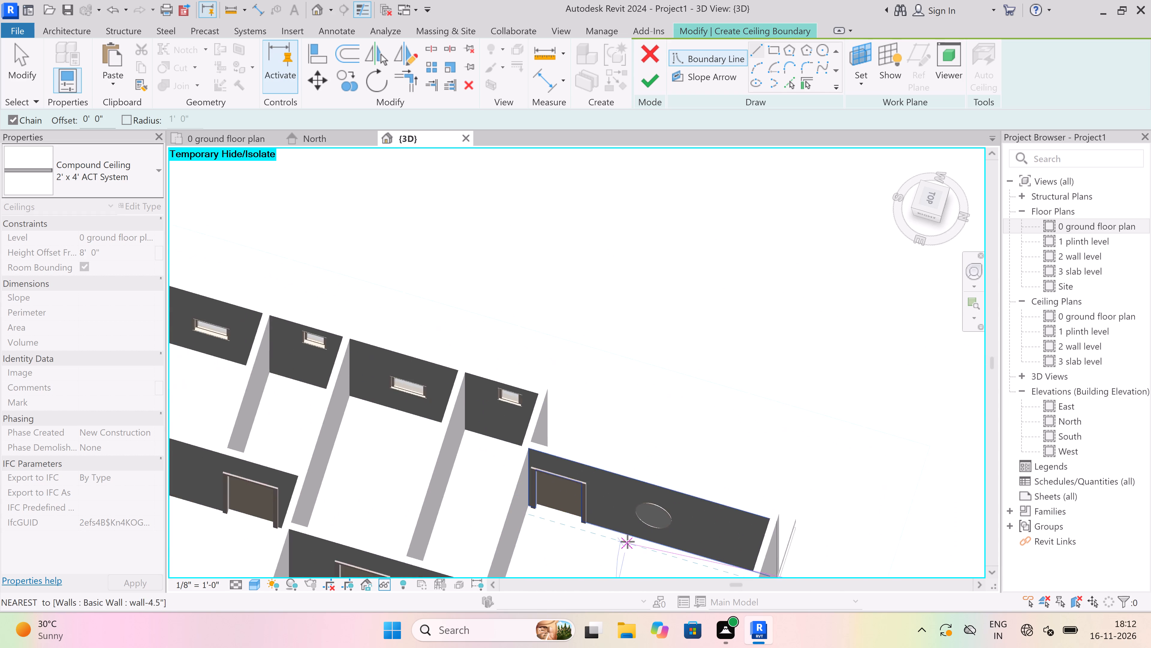
scroll(627, 541, "up", 5)
scroll(585, 528, "up", 4)
scroll(531, 505, "up", 5)
scroll(492, 465, "up", 4)
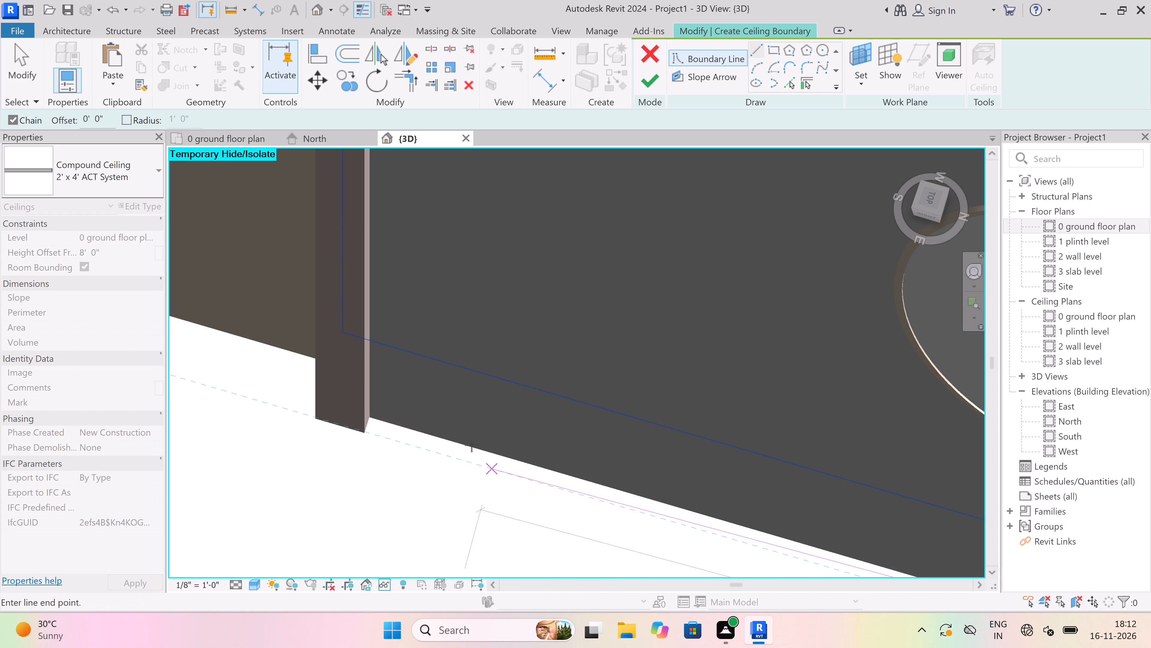
scroll(435, 431, "up", 5)
scroll(322, 395, "up", 4)
scroll(294, 386, "down", 10)
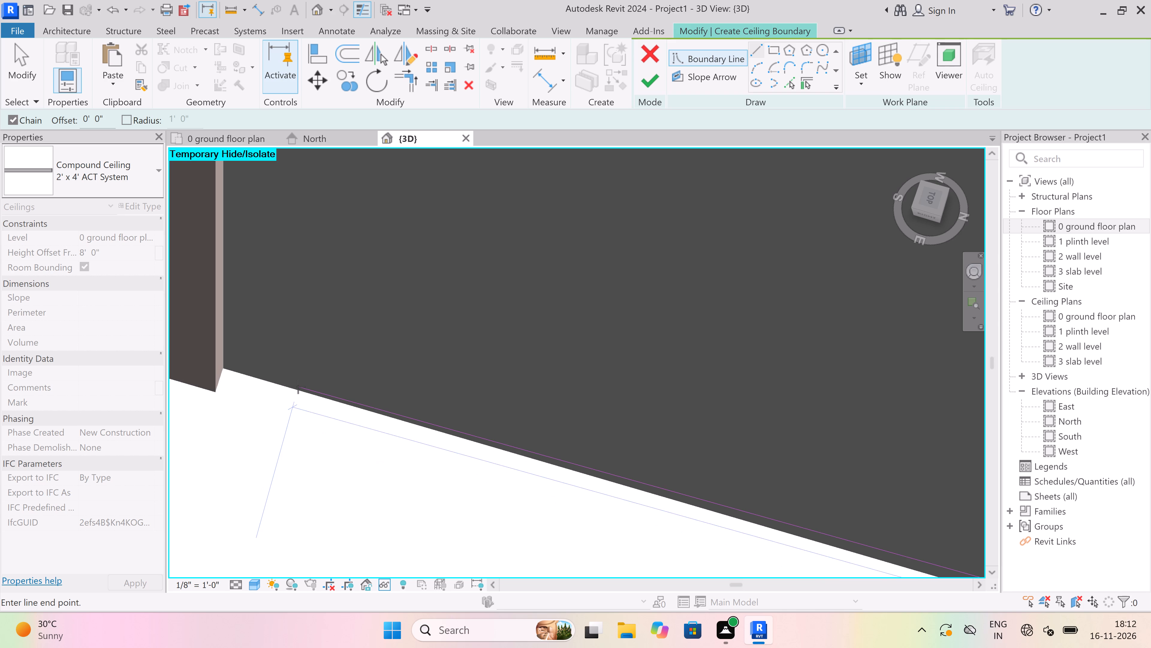
scroll(298, 387, "down", 2)
scroll(262, 376, "up", 5)
scroll(225, 376, "up", 5)
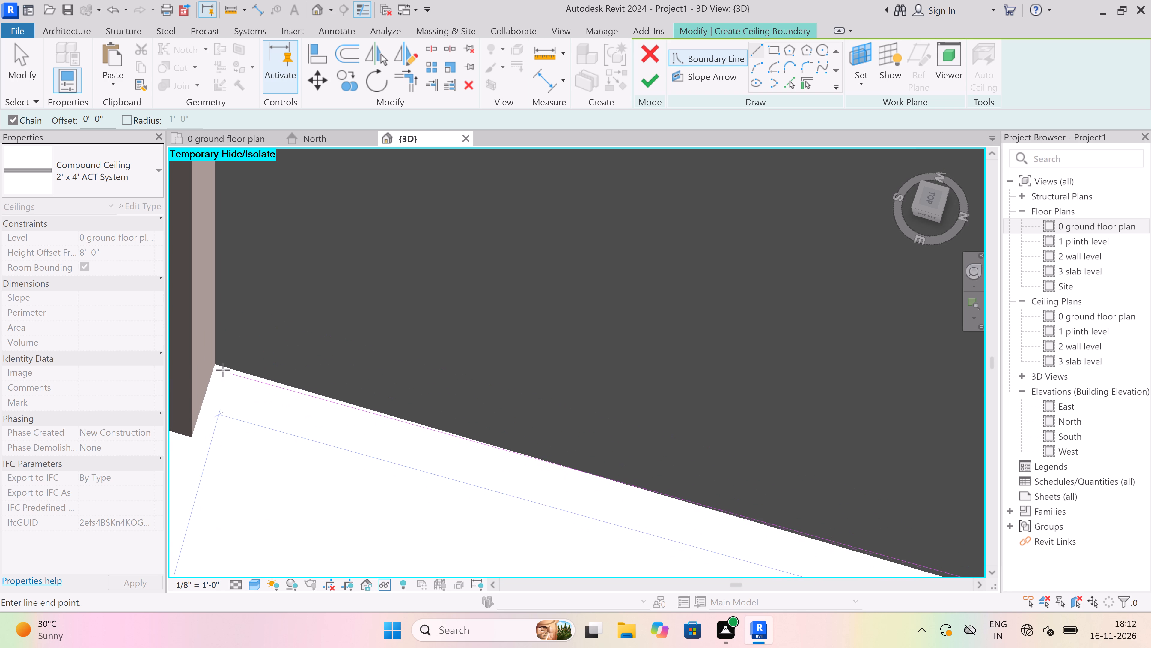
scroll(222, 368, "up", 4)
left_click(213, 363)
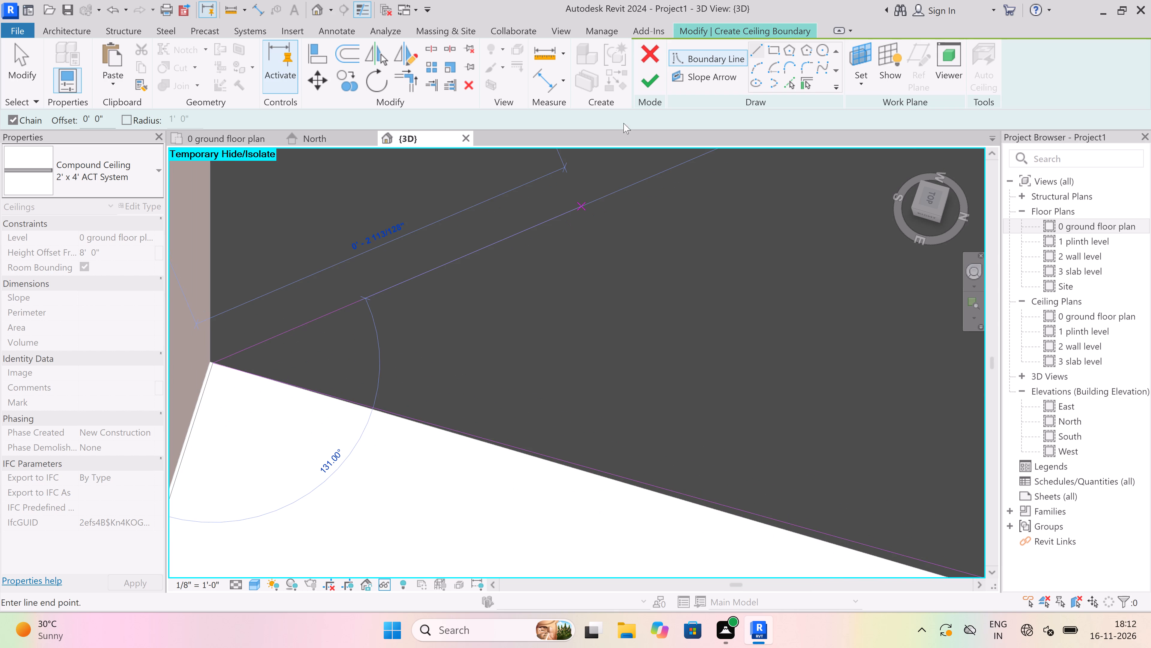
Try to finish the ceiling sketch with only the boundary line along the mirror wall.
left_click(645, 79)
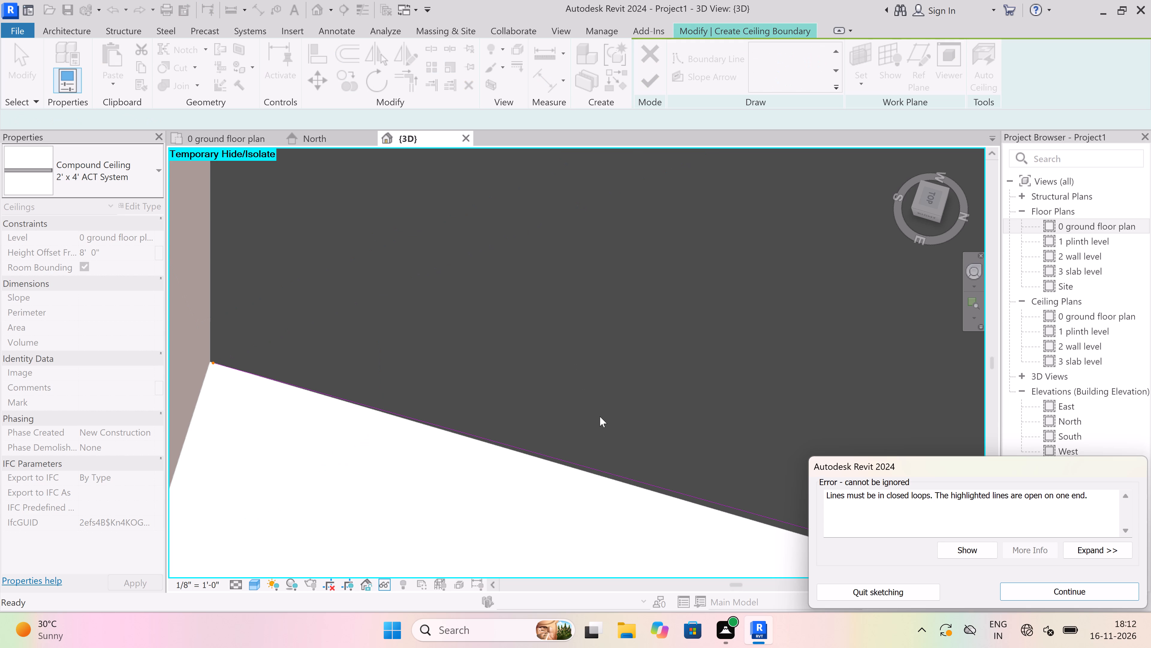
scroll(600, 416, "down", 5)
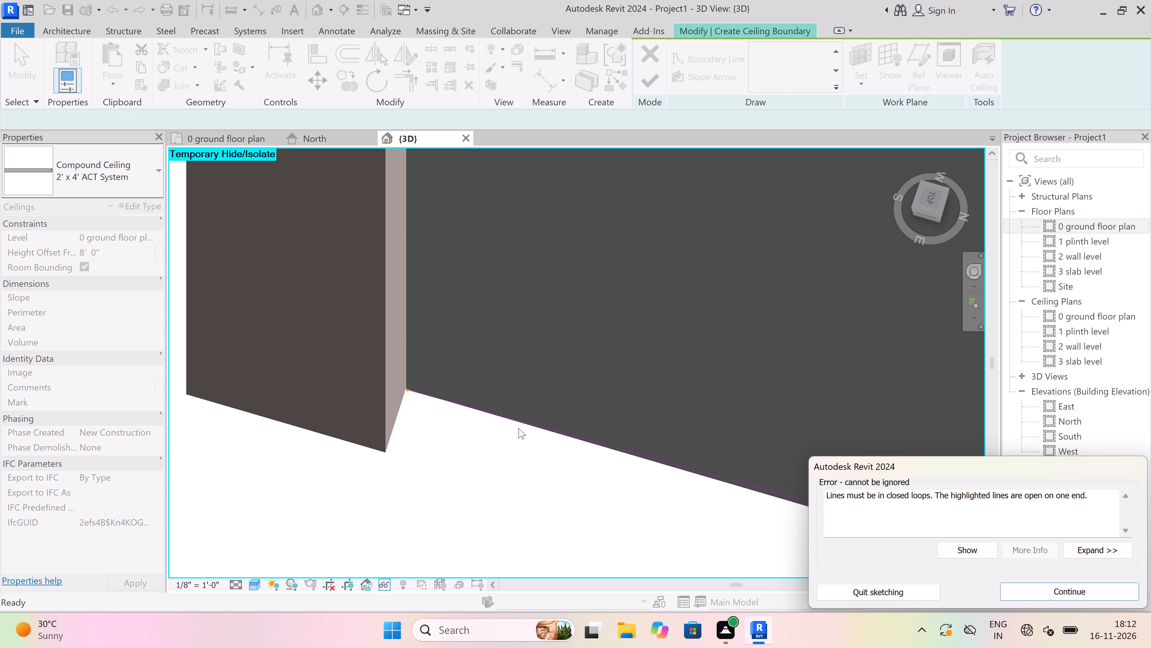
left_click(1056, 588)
Inspect the base of the mirror wall, the door frame and the bedroom corners for continuing the ceiling boundary.
scroll(461, 385, "down", 5)
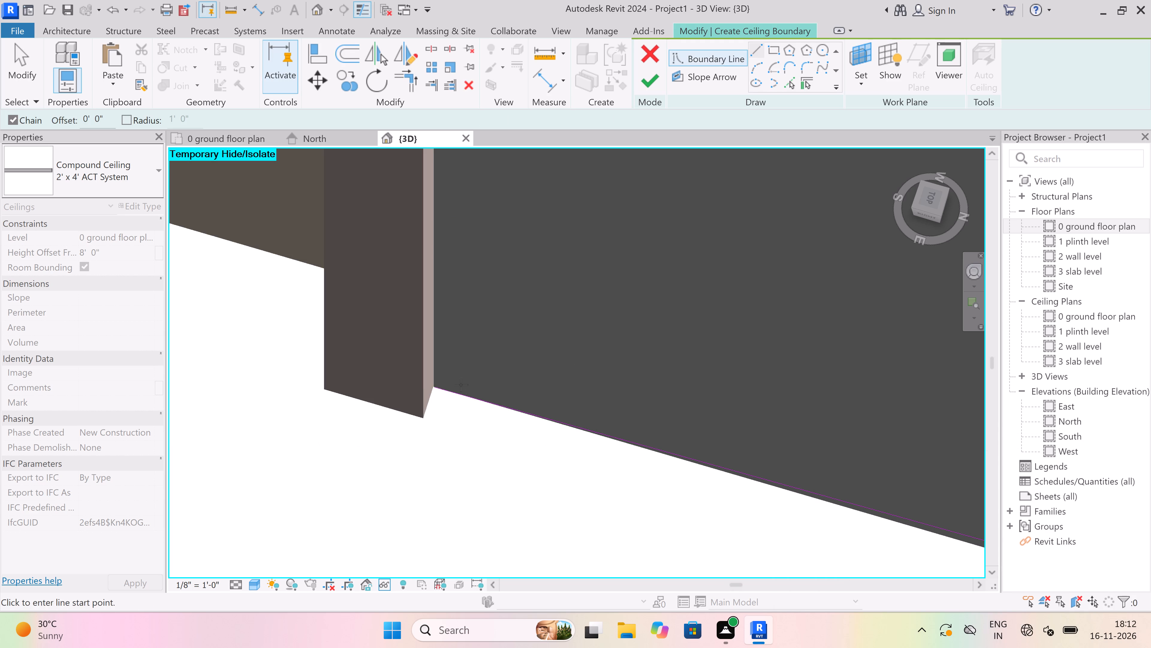
scroll(461, 385, "down", 5)
scroll(456, 388, "up", 14)
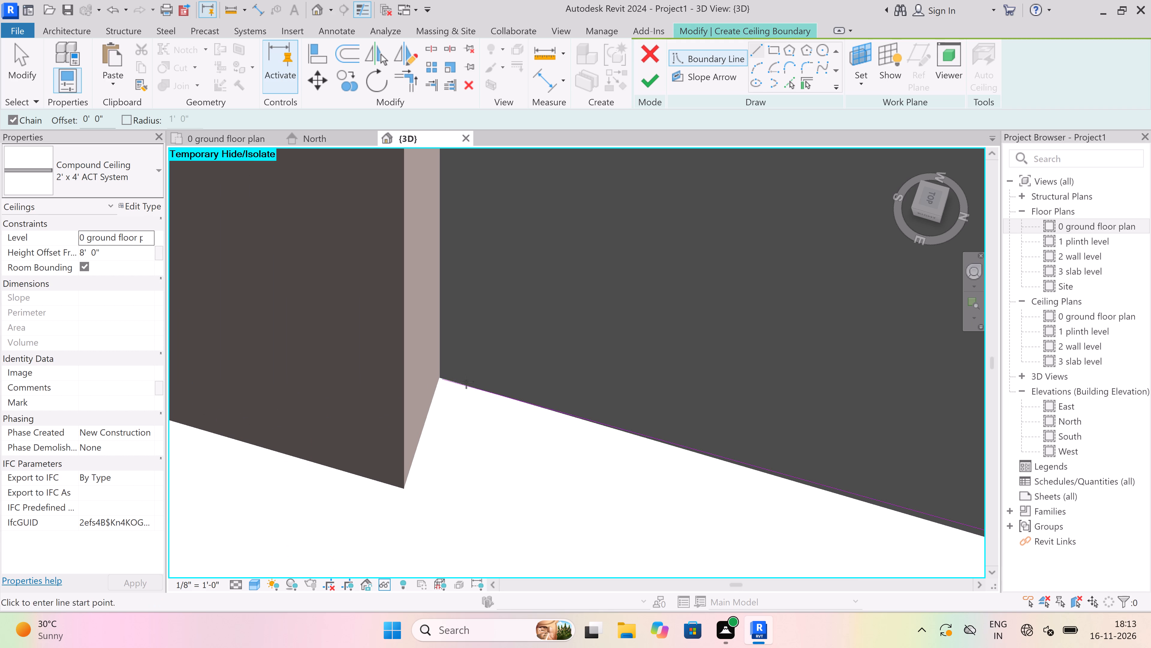
scroll(439, 374, "down", 5)
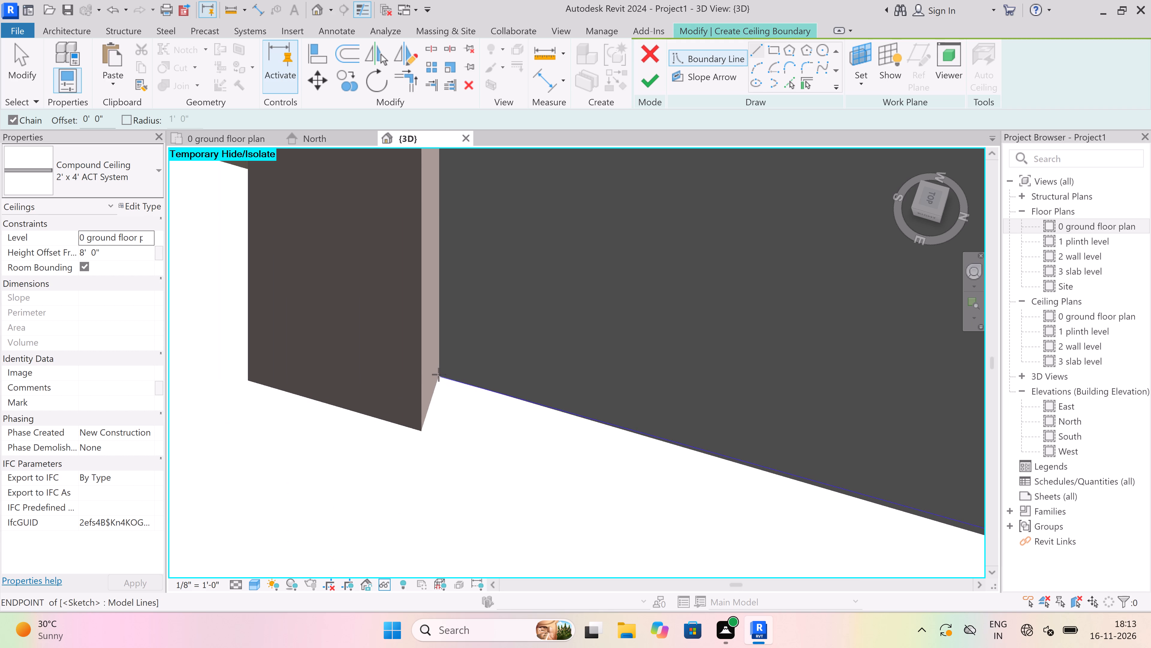
scroll(439, 374, "down", 18)
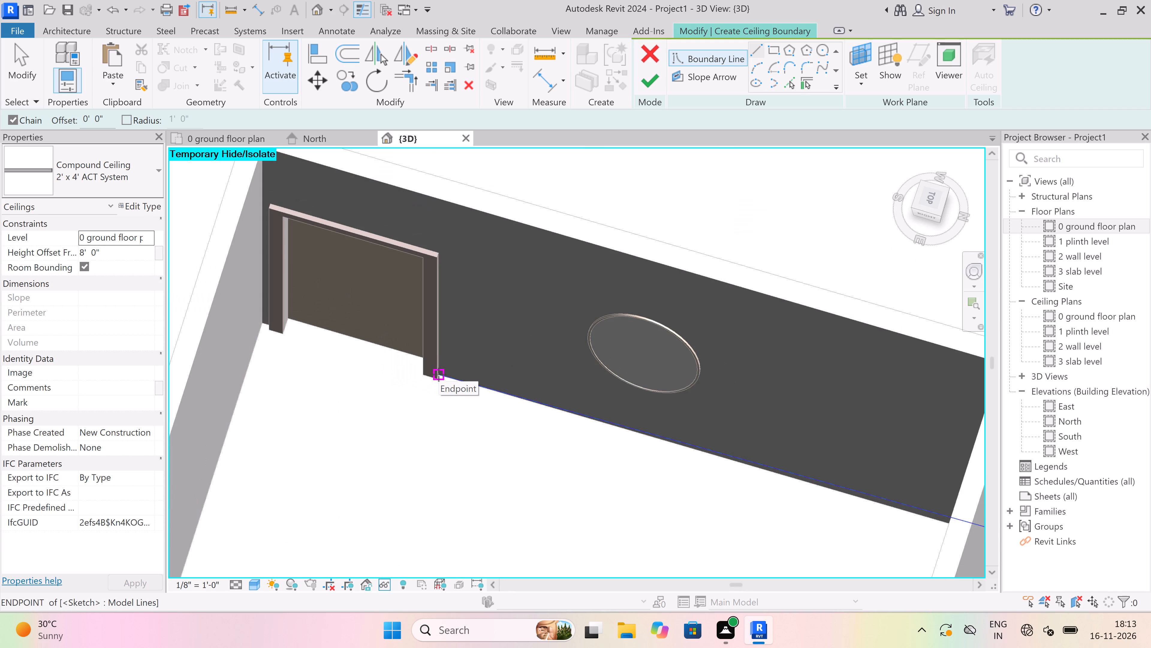
scroll(439, 374, "down", 10)
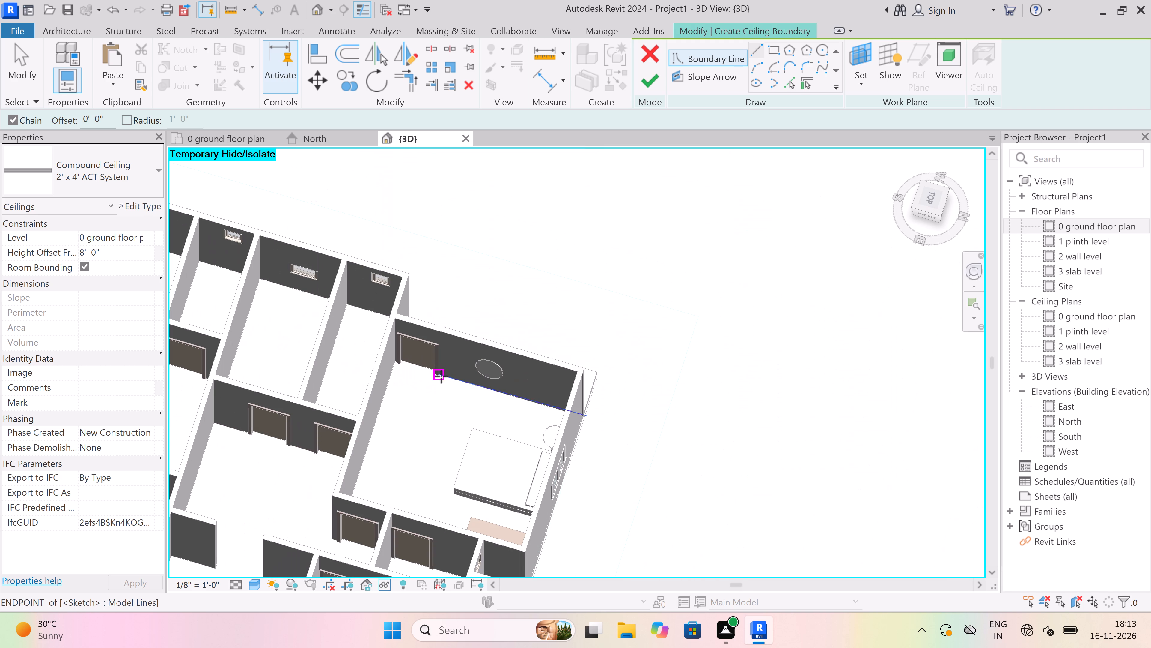
scroll(423, 397, "up", 5)
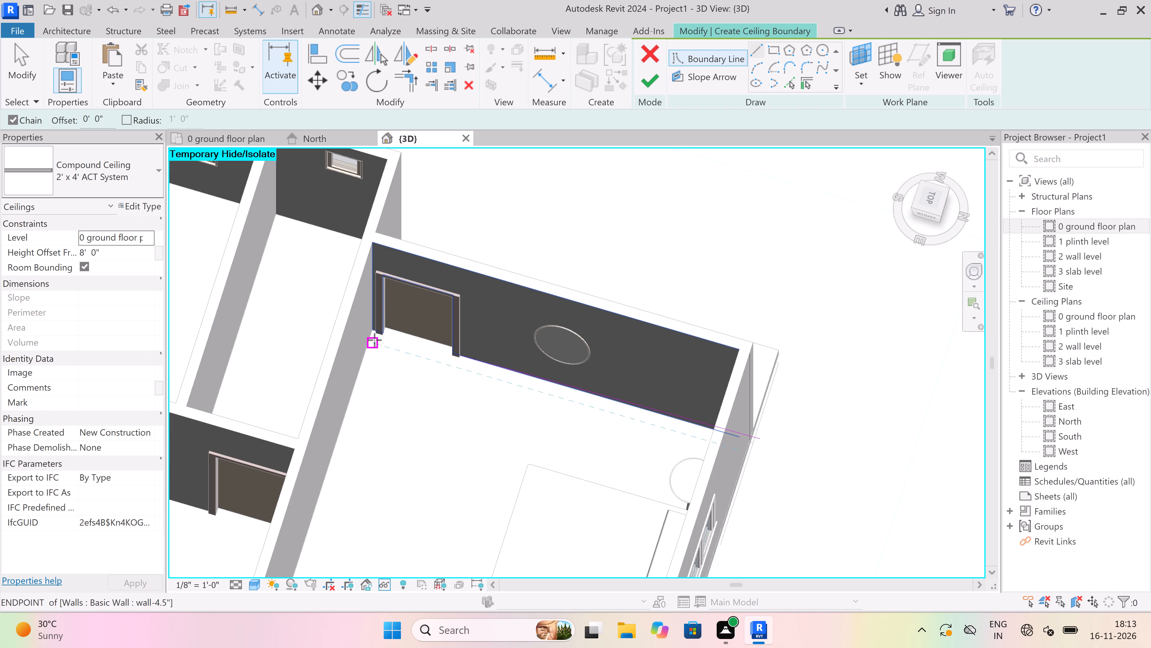
scroll(374, 338, "up", 20)
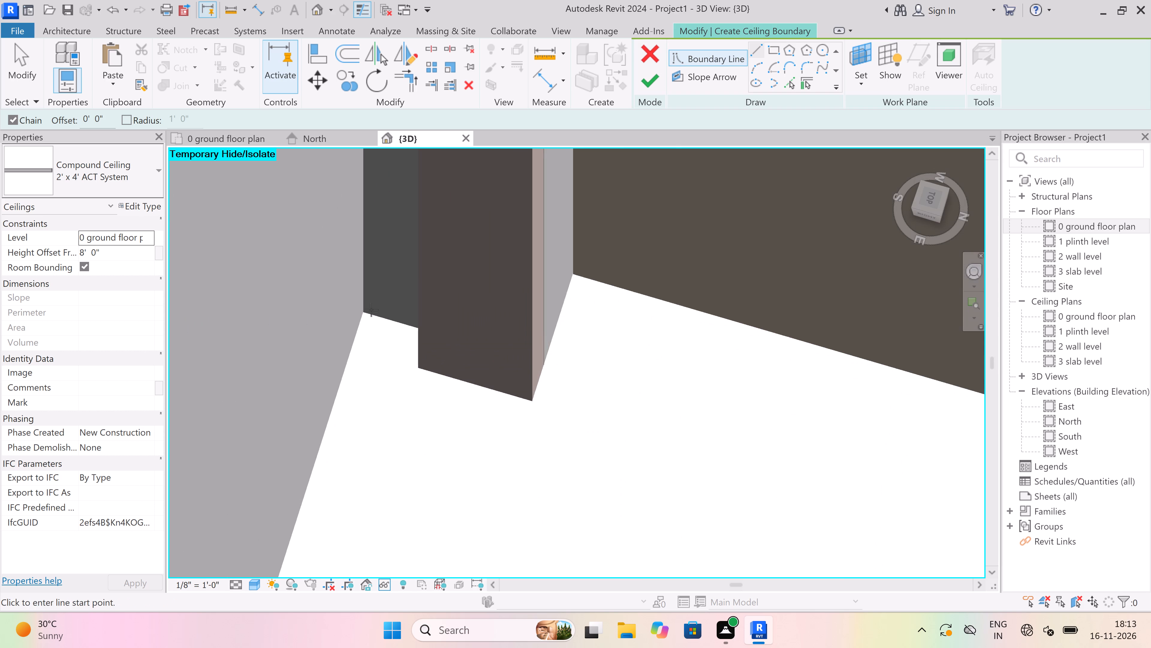
scroll(371, 310, "up", 10)
middle_click_drag(388, 326, 400, 340, "shift")
scroll(400, 340, "down", 20)
scroll(400, 340, "down", 3)
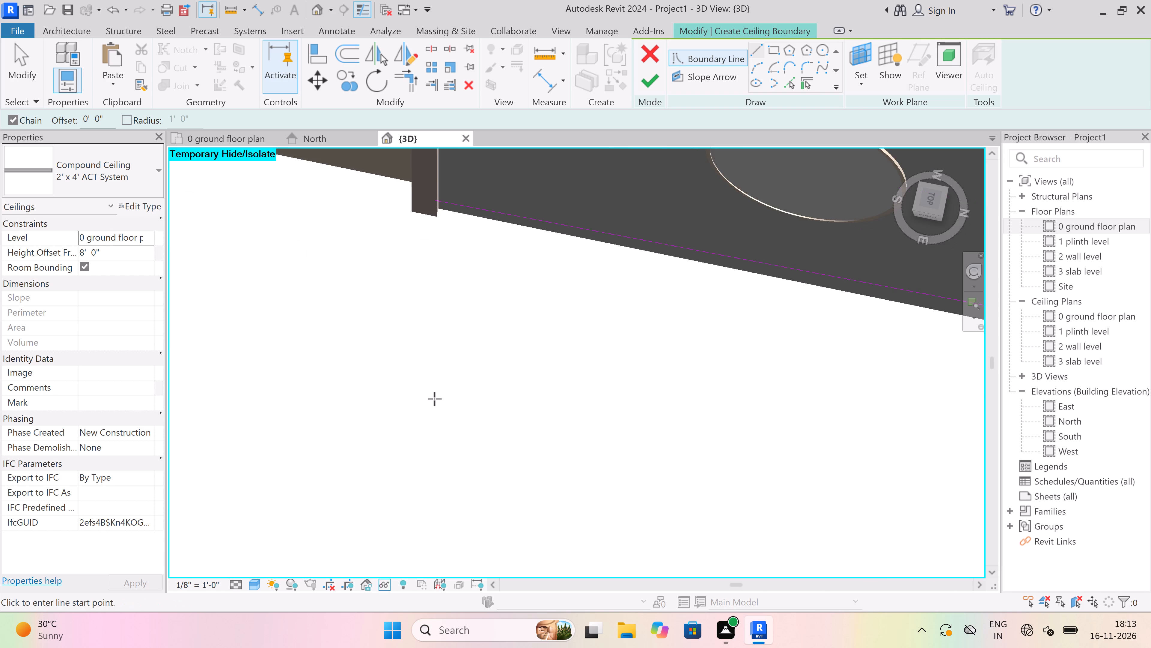
scroll(434, 399, "down", 7)
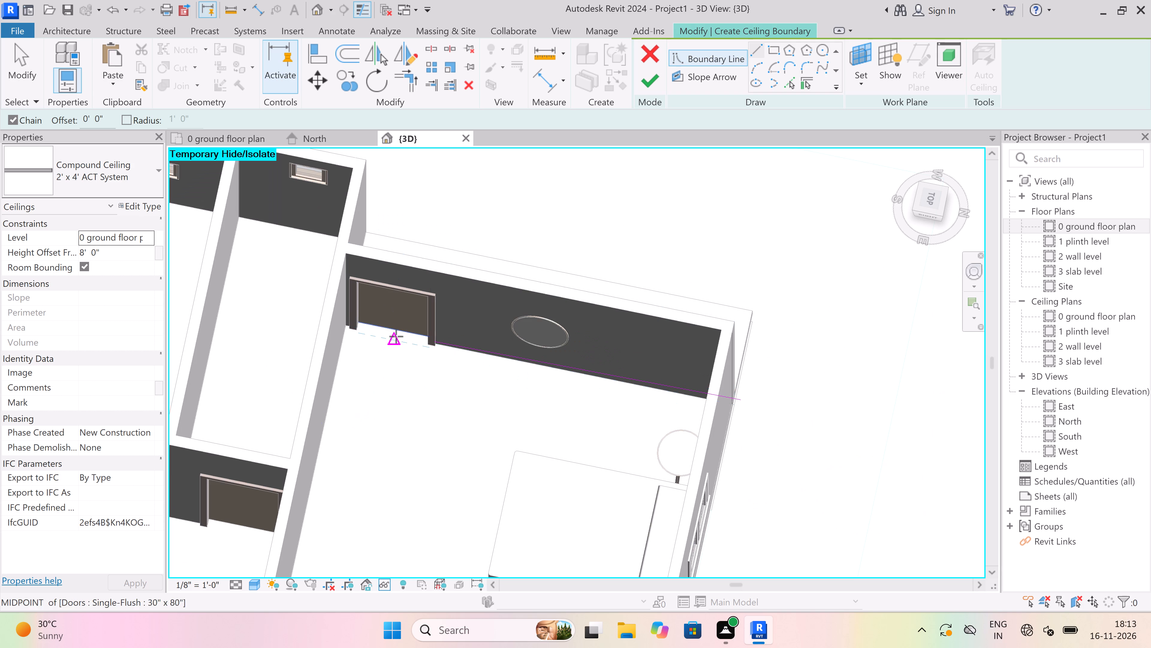
middle_click_drag(347, 326, 363, 326, "shift")
scroll(289, 301, "up", 4)
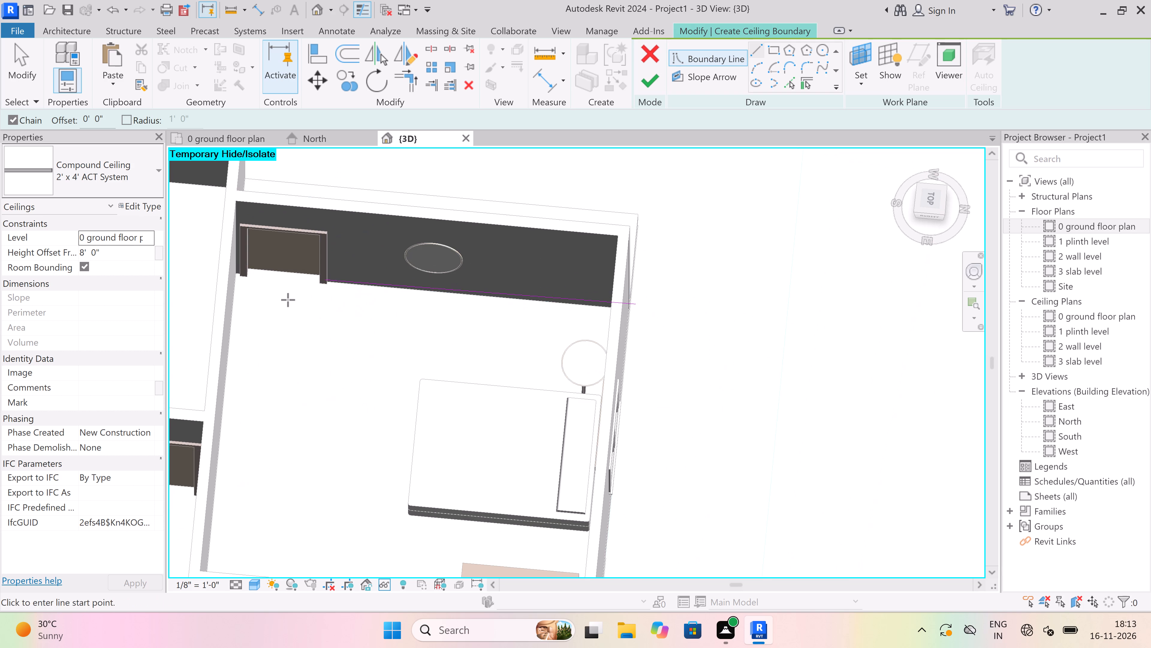
scroll(288, 300, "up", 2)
scroll(311, 380, "down", 8)
scroll(216, 289, "up", 4)
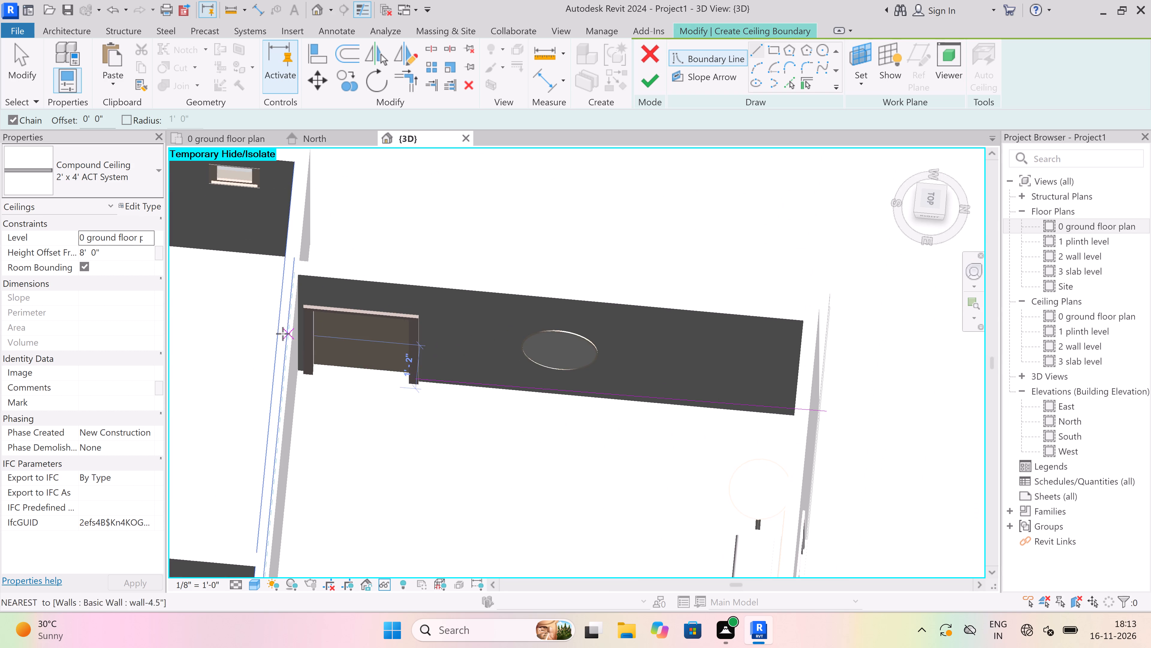
scroll(283, 334, "up", 2)
middle_click_drag(327, 412, 255, 384, "shift")
scroll(303, 402, "down", 15)
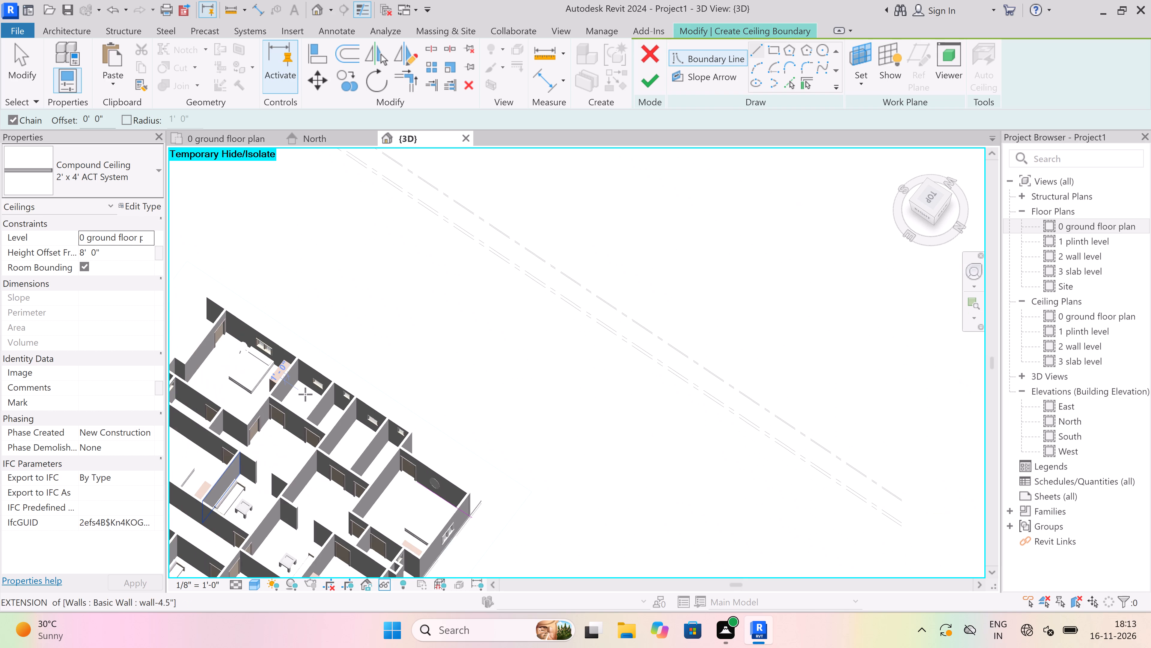
middle_click_drag(253, 346, 142, 373, "shift")
scroll(323, 402, "down", 10)
scroll(380, 418, "up", 5)
scroll(327, 409, "up", 2)
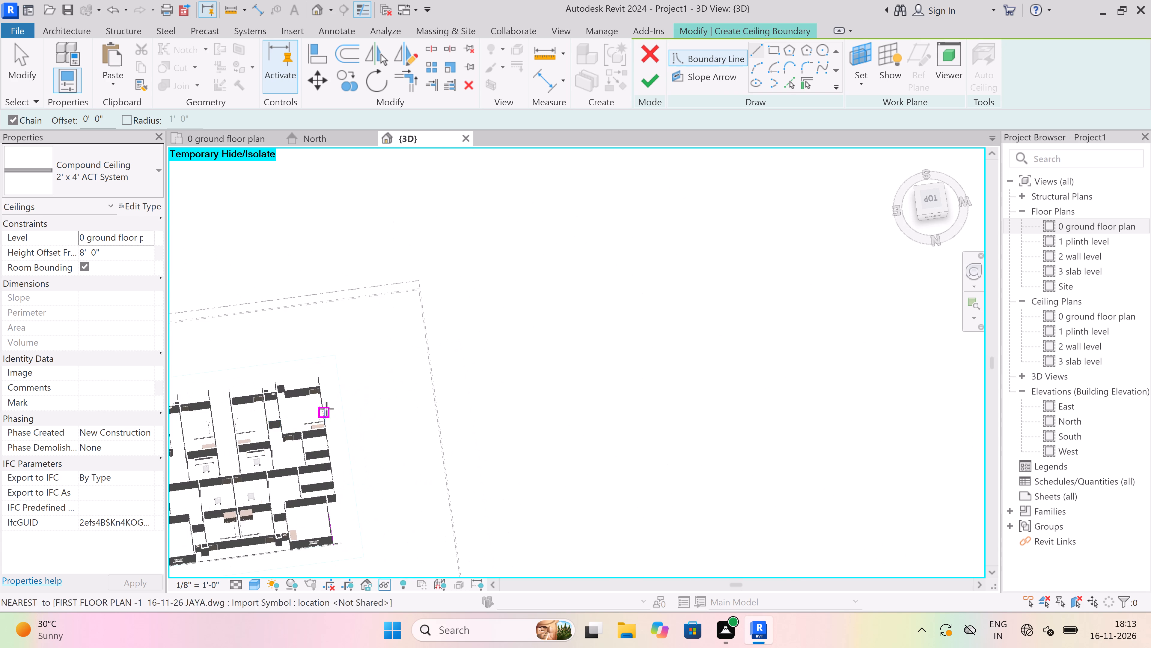
scroll(326, 409, "up", 2)
scroll(279, 365, "up", 9)
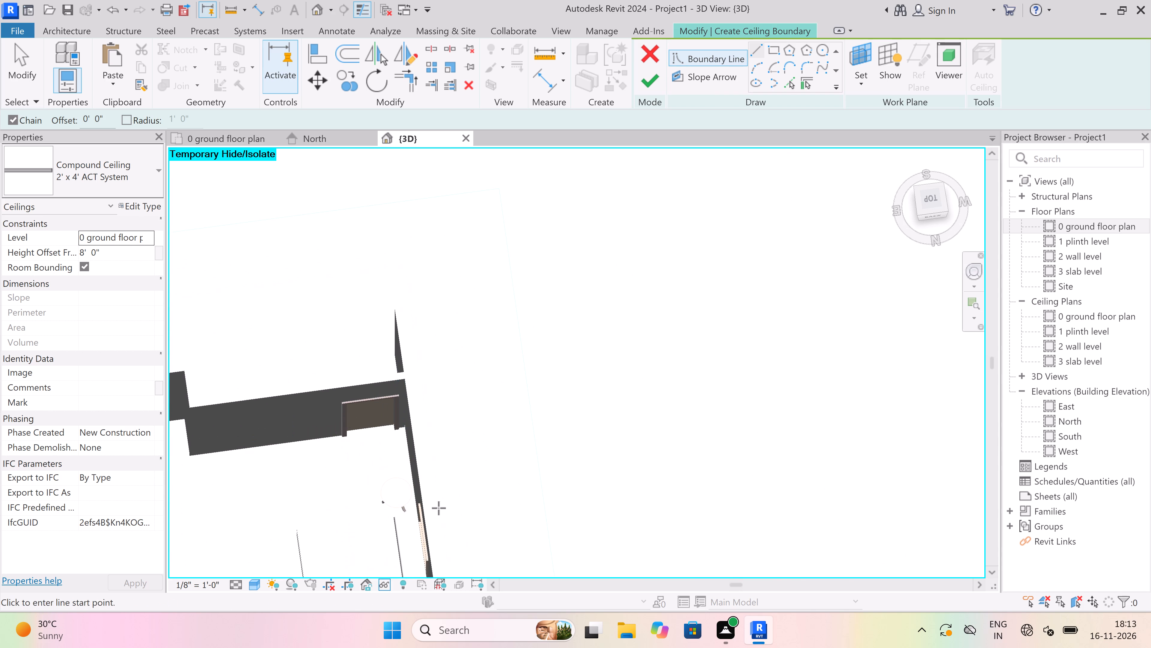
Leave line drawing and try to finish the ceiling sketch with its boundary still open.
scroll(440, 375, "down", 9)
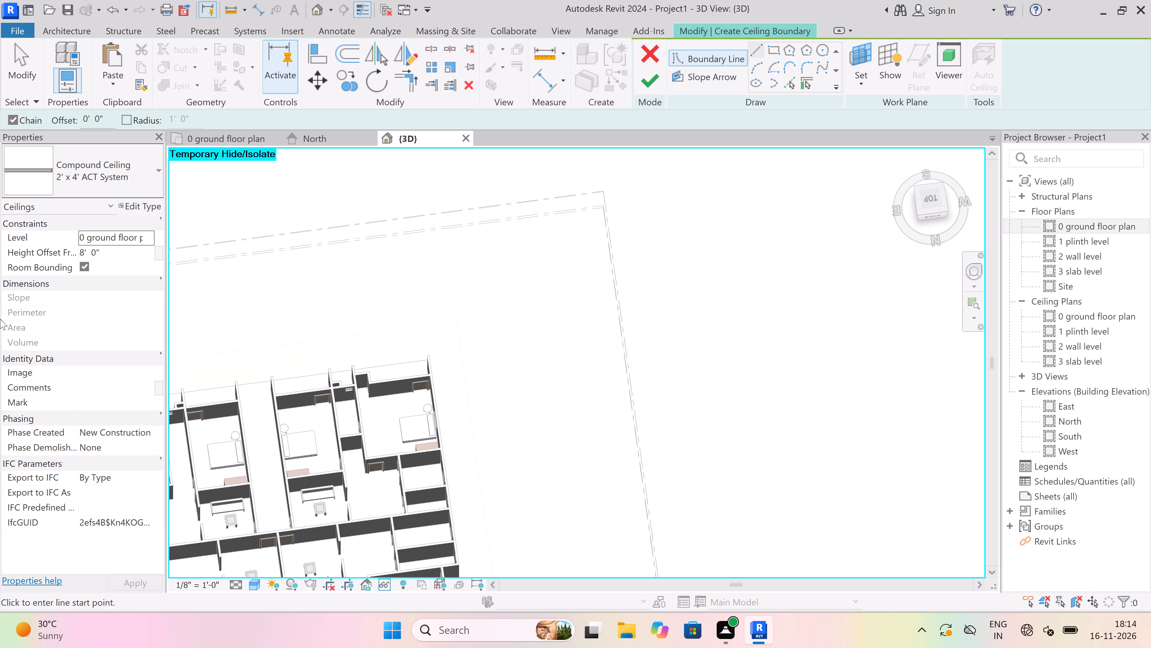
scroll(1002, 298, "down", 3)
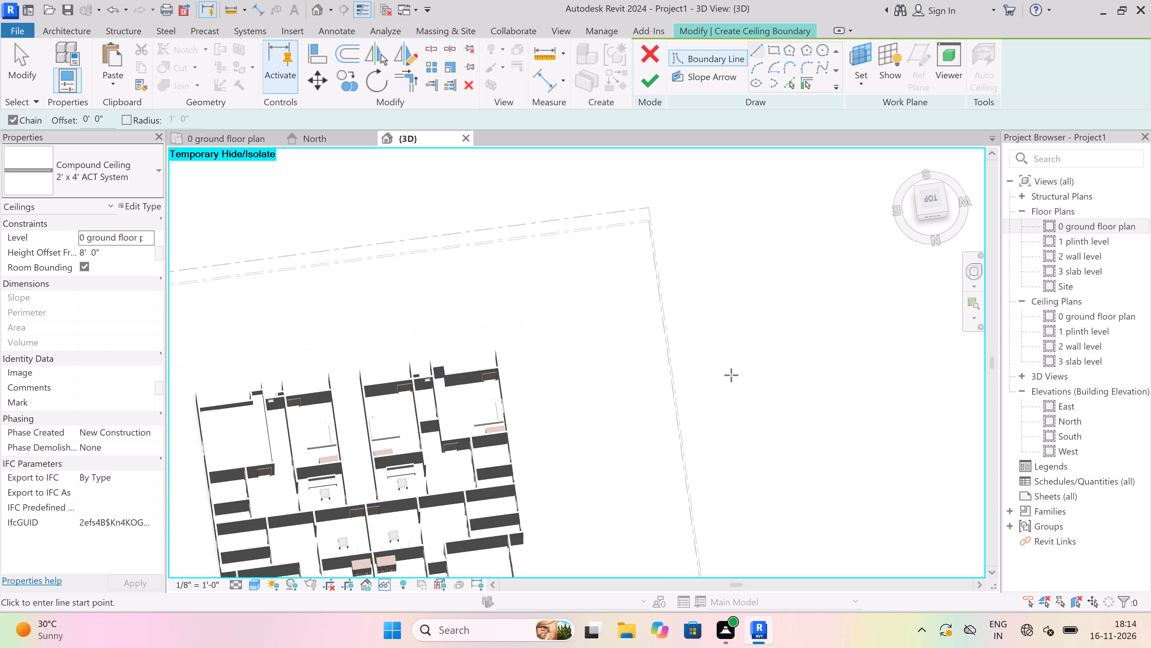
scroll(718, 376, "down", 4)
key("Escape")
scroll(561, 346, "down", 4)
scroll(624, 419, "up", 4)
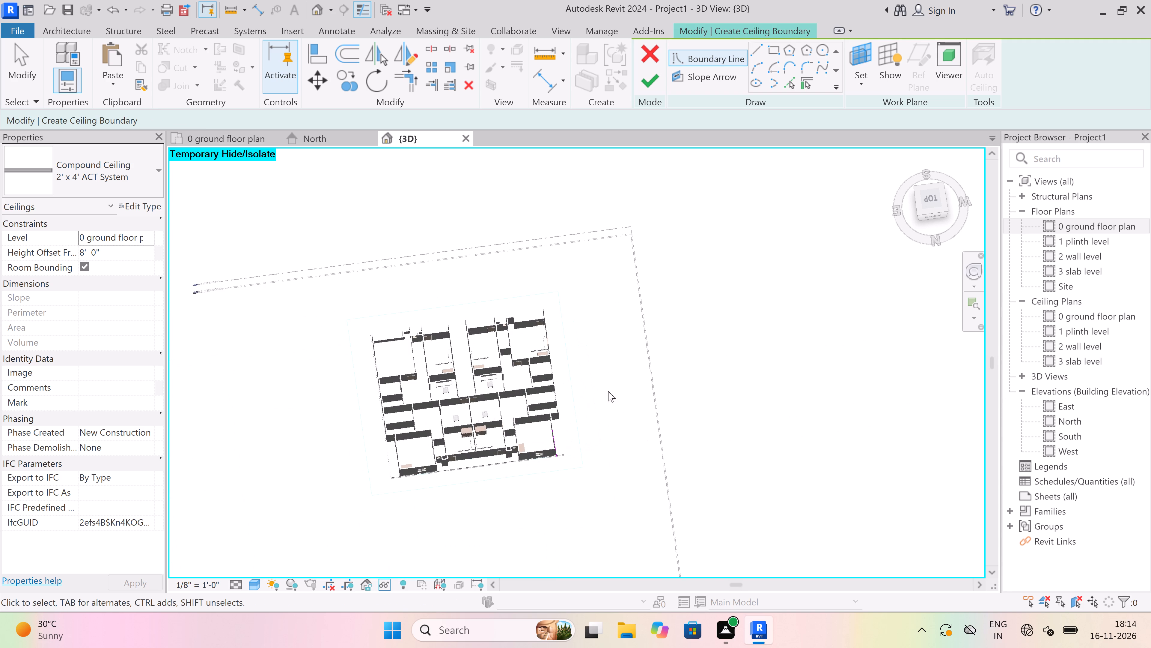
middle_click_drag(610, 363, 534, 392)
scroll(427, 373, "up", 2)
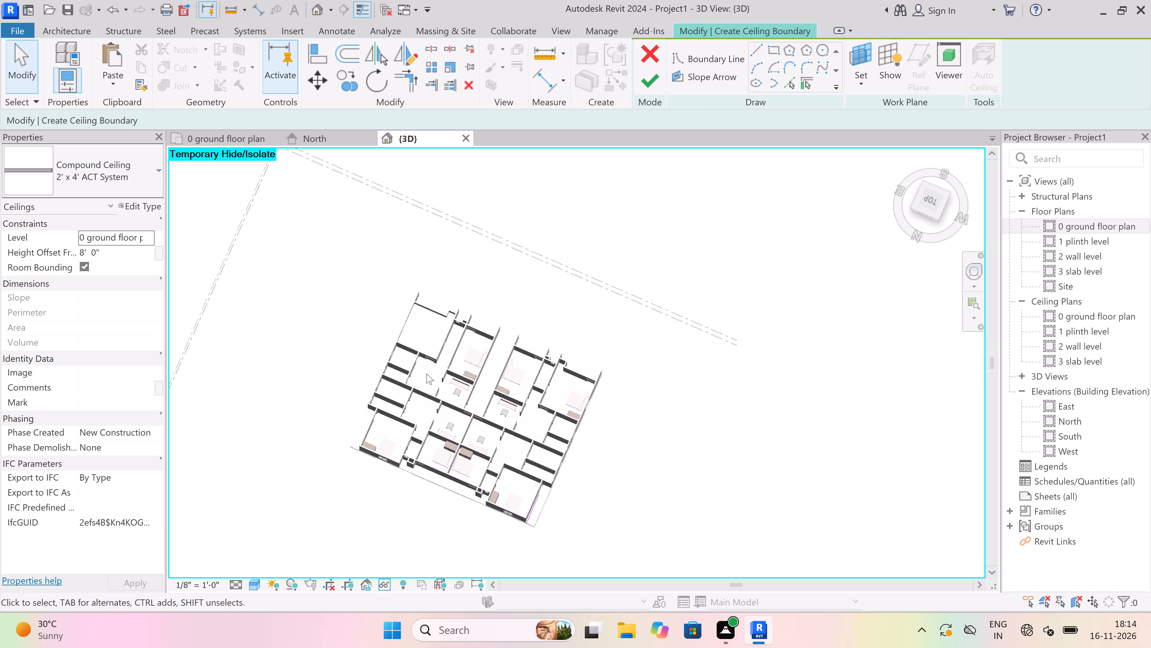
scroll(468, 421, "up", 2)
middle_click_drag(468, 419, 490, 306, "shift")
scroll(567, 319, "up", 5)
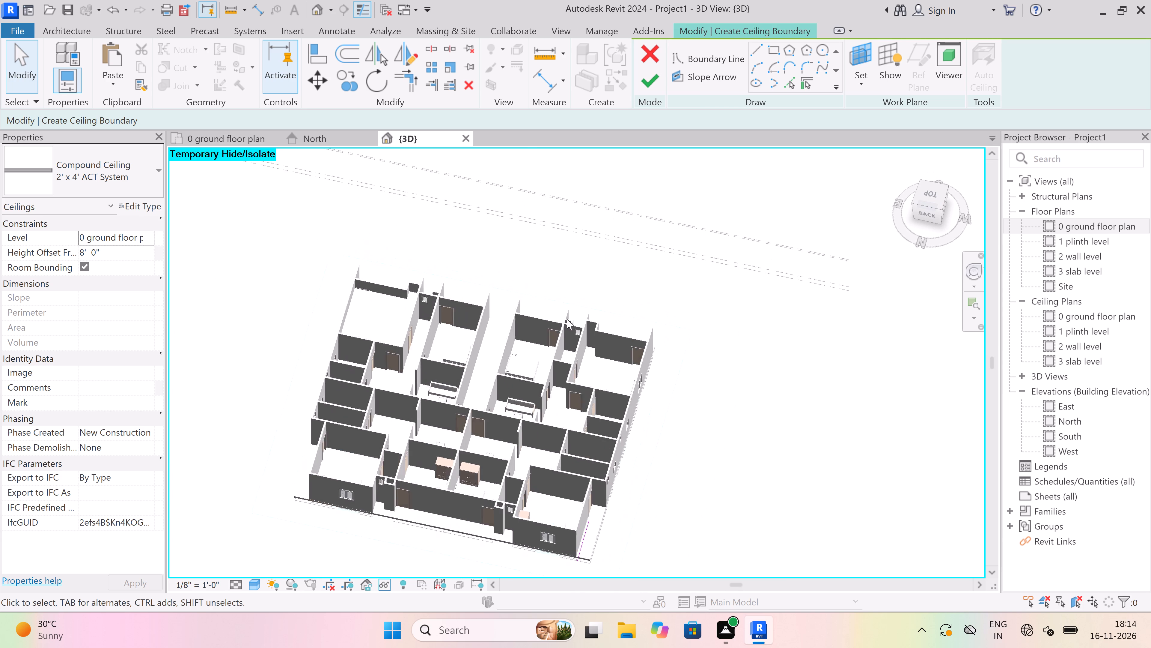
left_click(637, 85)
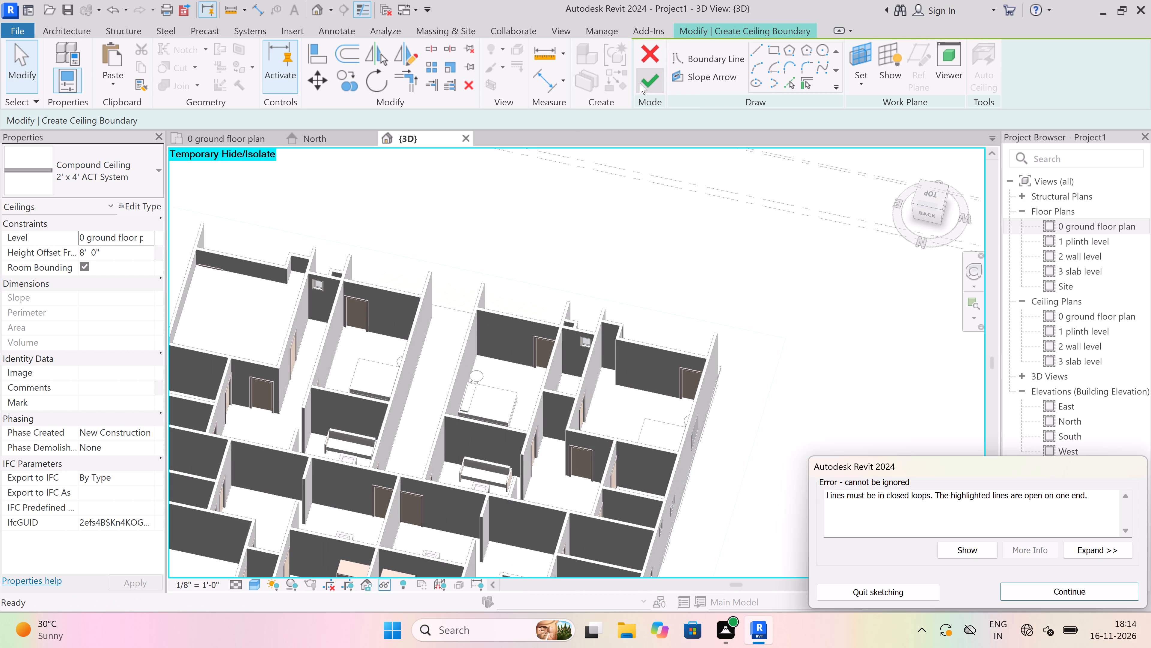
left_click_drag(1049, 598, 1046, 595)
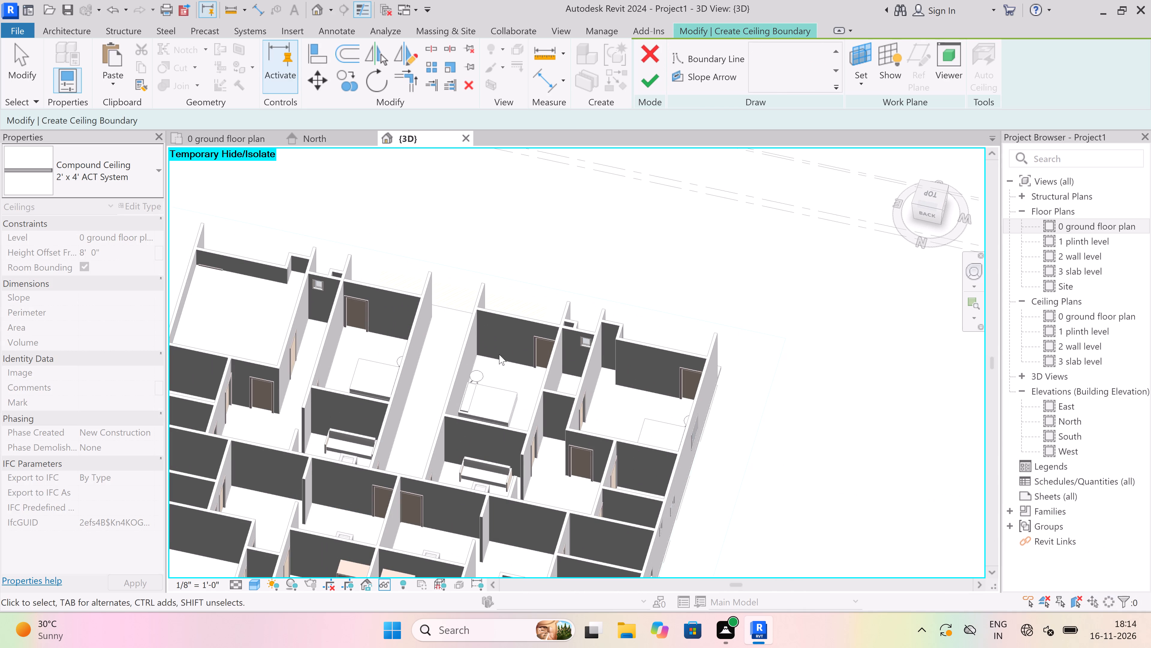
Cancel the bedroom ceiling sketch and discard its boundary line.
left_click(648, 51)
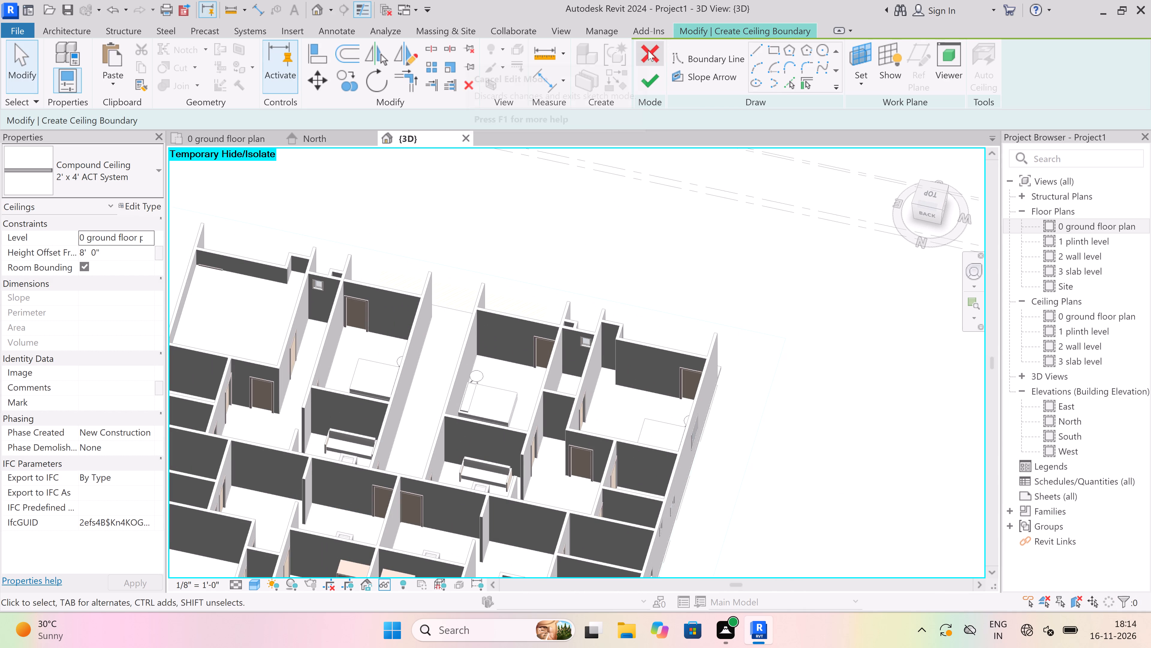
left_click(608, 325)
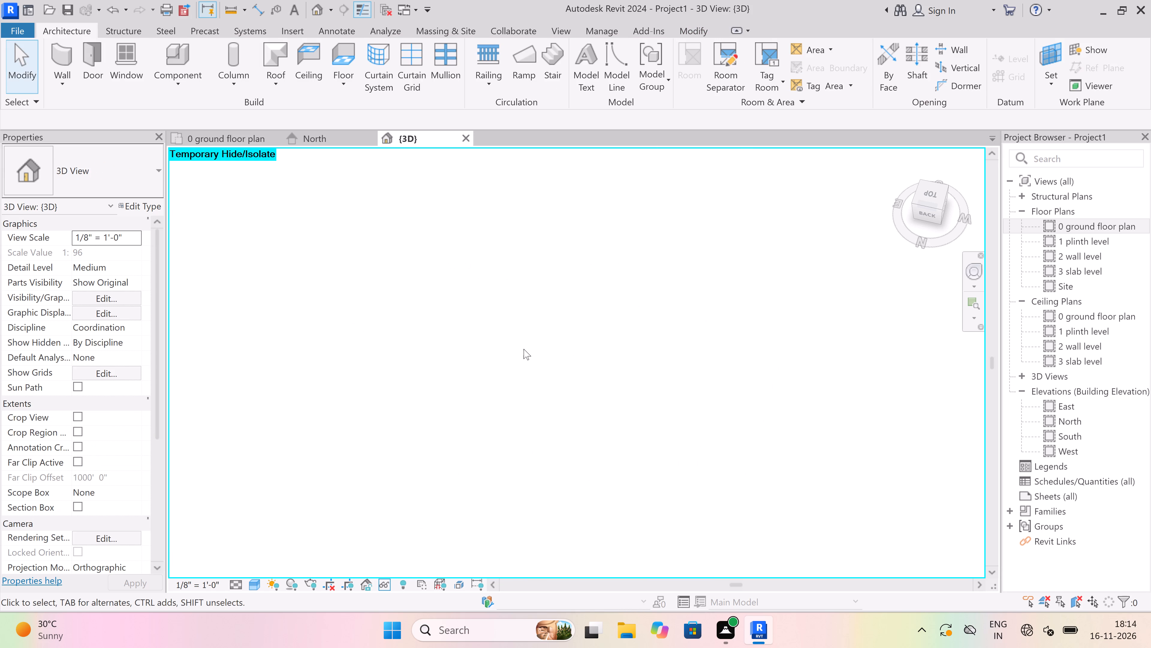
Locate the automatically placed 2' x 4' ACT System ceiling over the corner bedroom in the 3D model and inspect it.
scroll(519, 312, "down", 16)
scroll(519, 314, "down", 10)
left_click(431, 133)
scroll(479, 343, "down", 11)
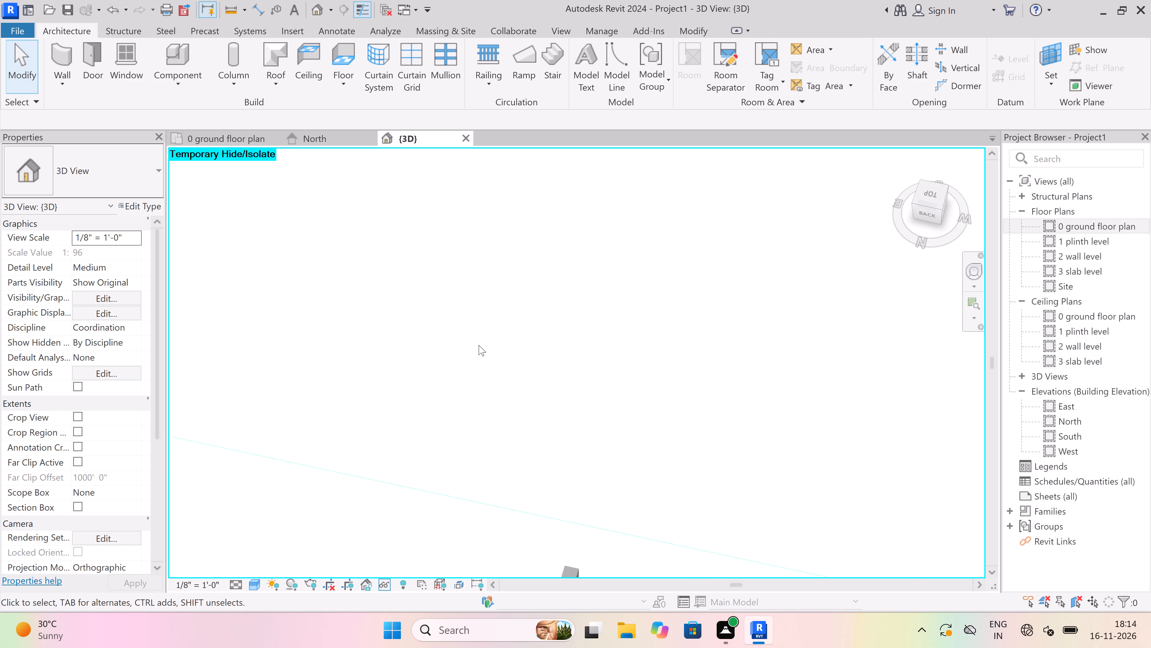
scroll(479, 345, "down", 15)
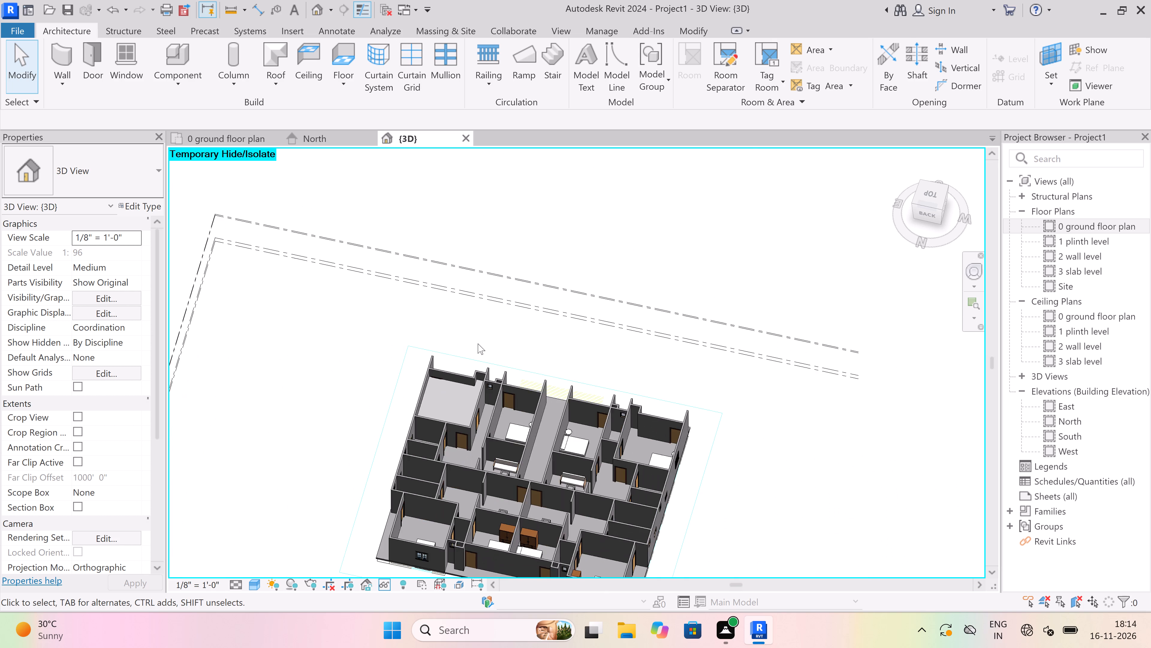
scroll(478, 343, "down", 4)
scroll(453, 358, "up", 12)
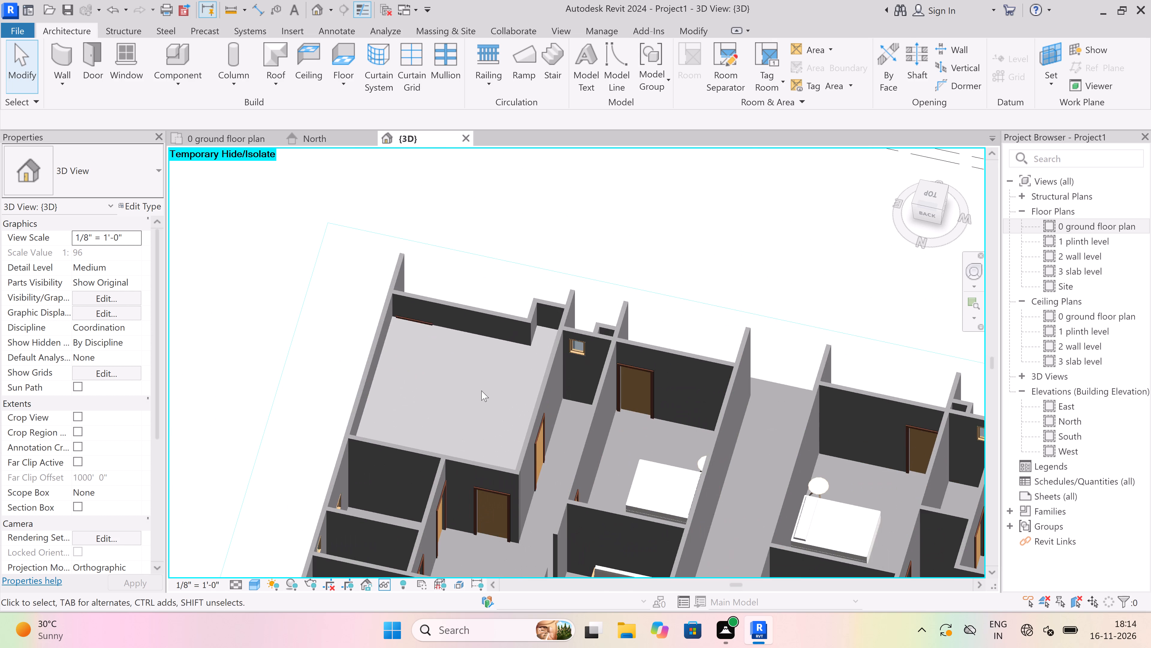
scroll(537, 338, "up", 4)
left_click(538, 330)
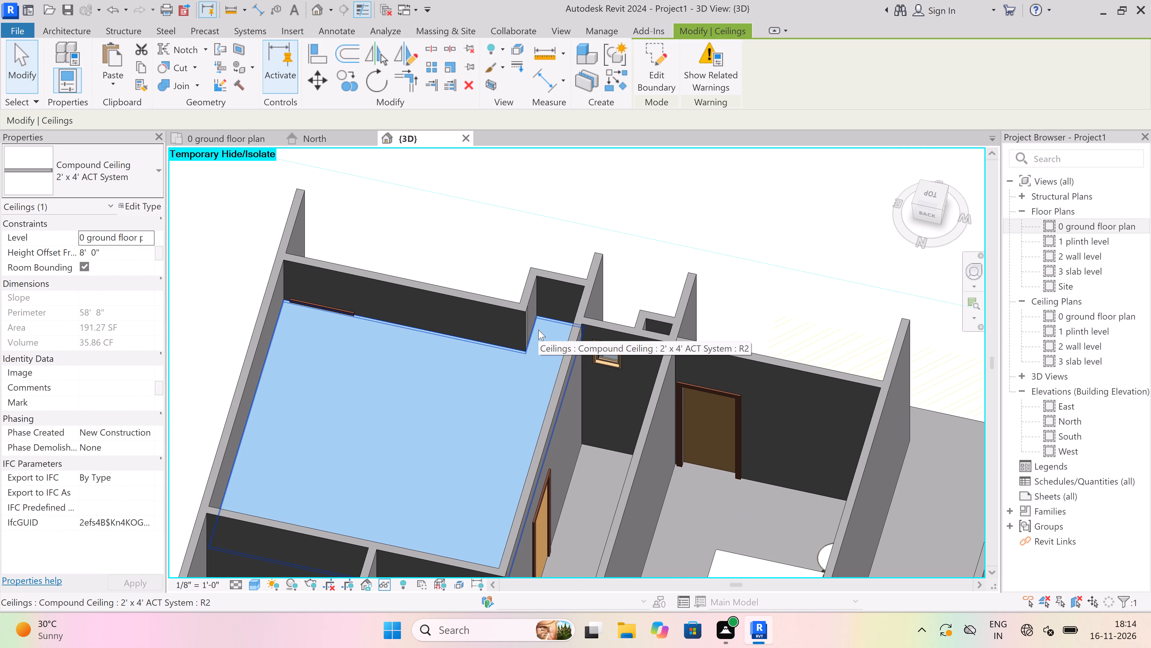
scroll(538, 330, "down", 4)
key("Escape")
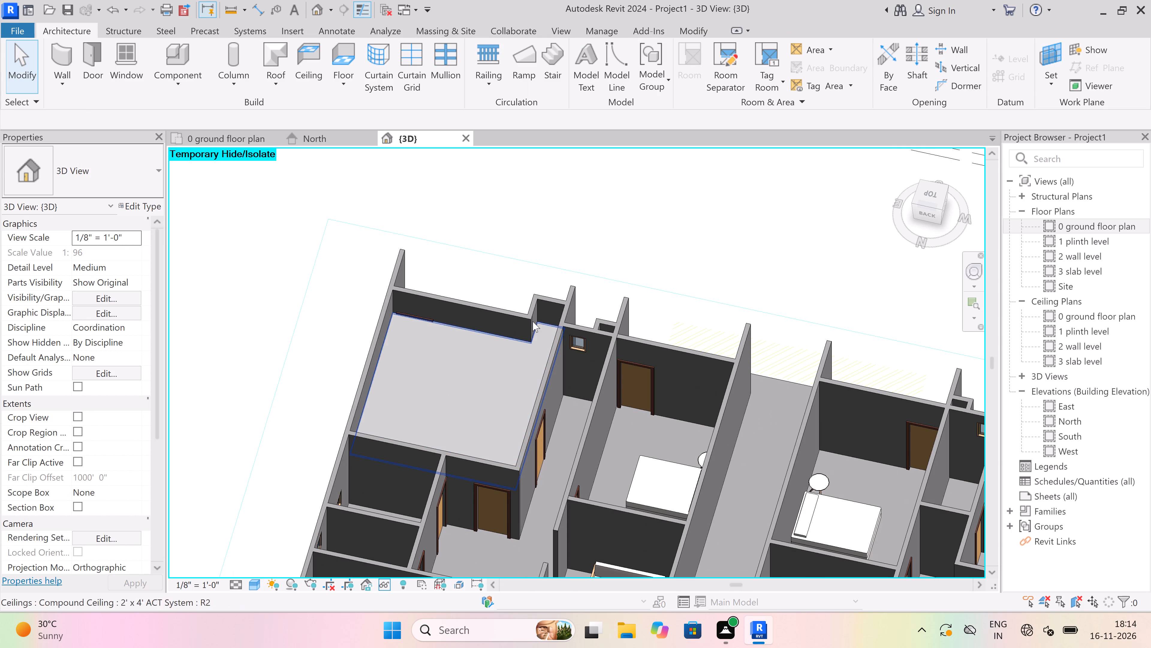
Delete two of the overlapping 2' x 4' ACT System ceilings stacked over the corner bedroom.
middle_click_drag(535, 317, 424, 359, "shift")
scroll(424, 357, "down", 4)
scroll(683, 341, "up", 4)
middle_click_drag(684, 338, 528, 302, "shift")
scroll(528, 302, "down", 9)
scroll(631, 409, "up", 12)
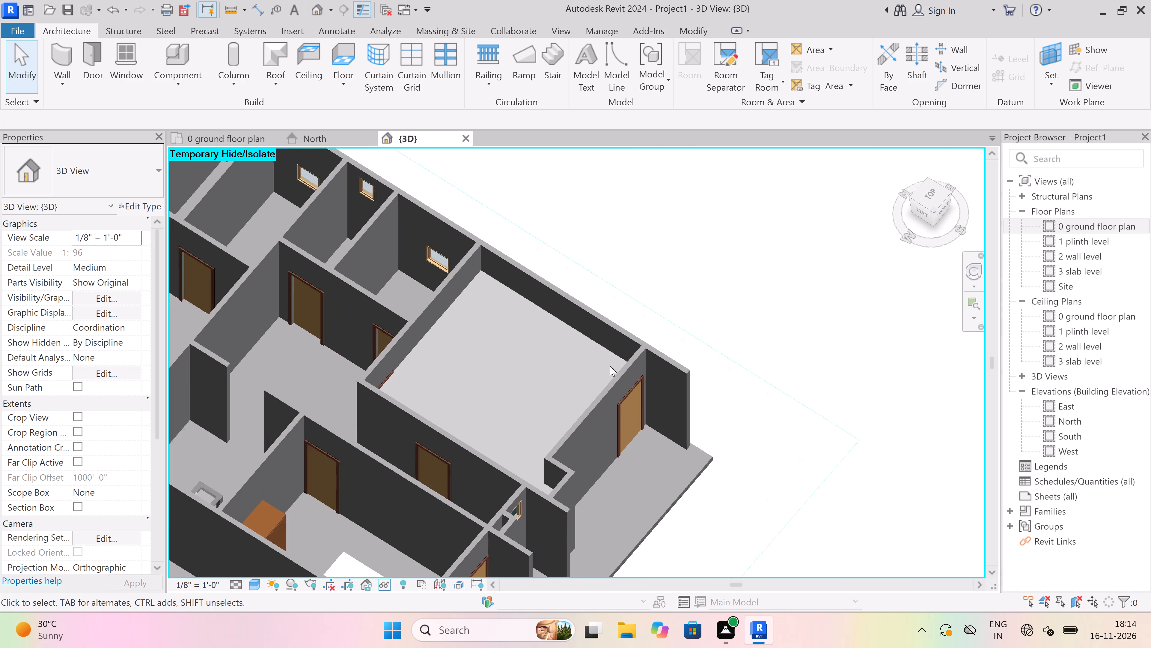
scroll(610, 366, "up", 2)
left_click(608, 340)
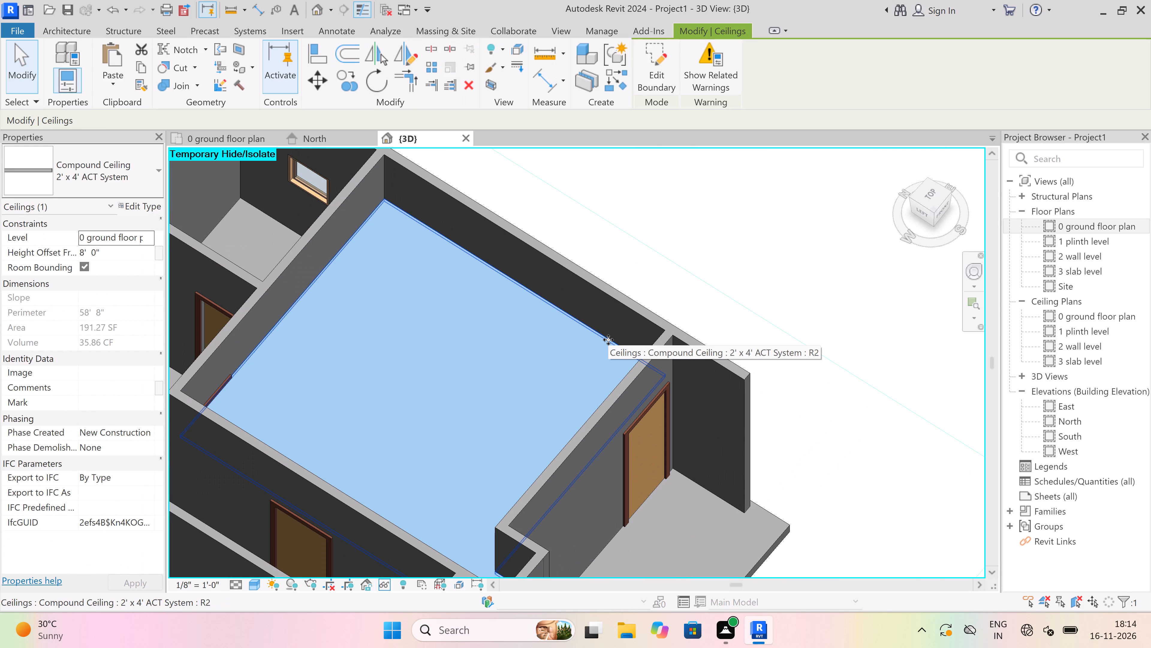
key("Delete")
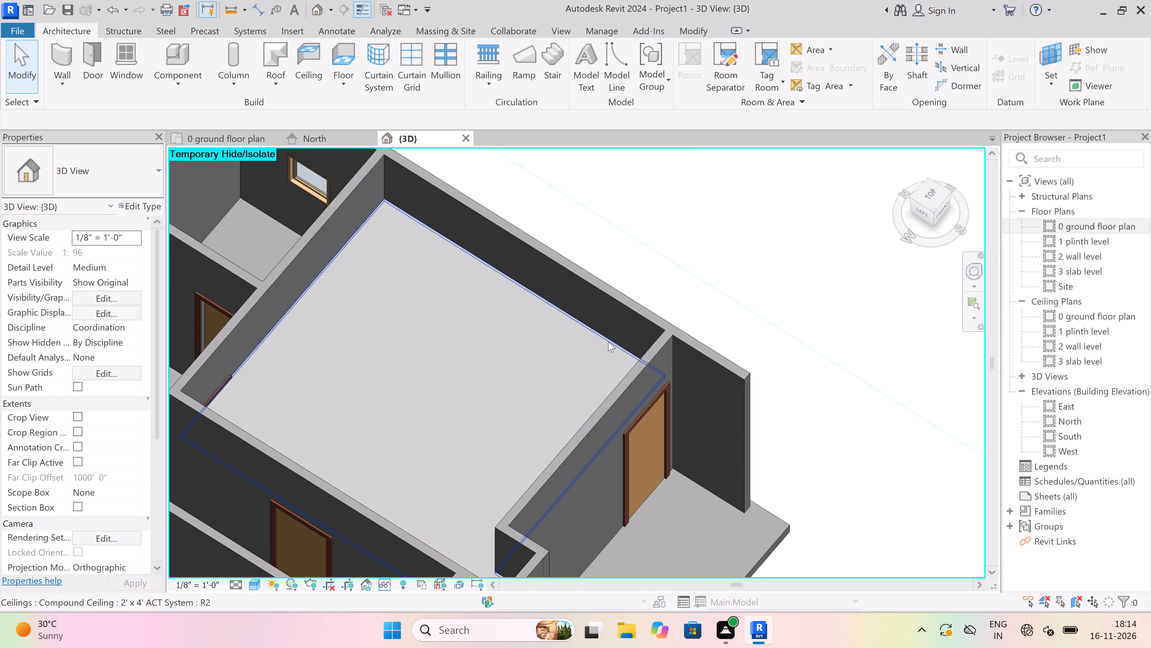
left_click(608, 341)
key("Delete")
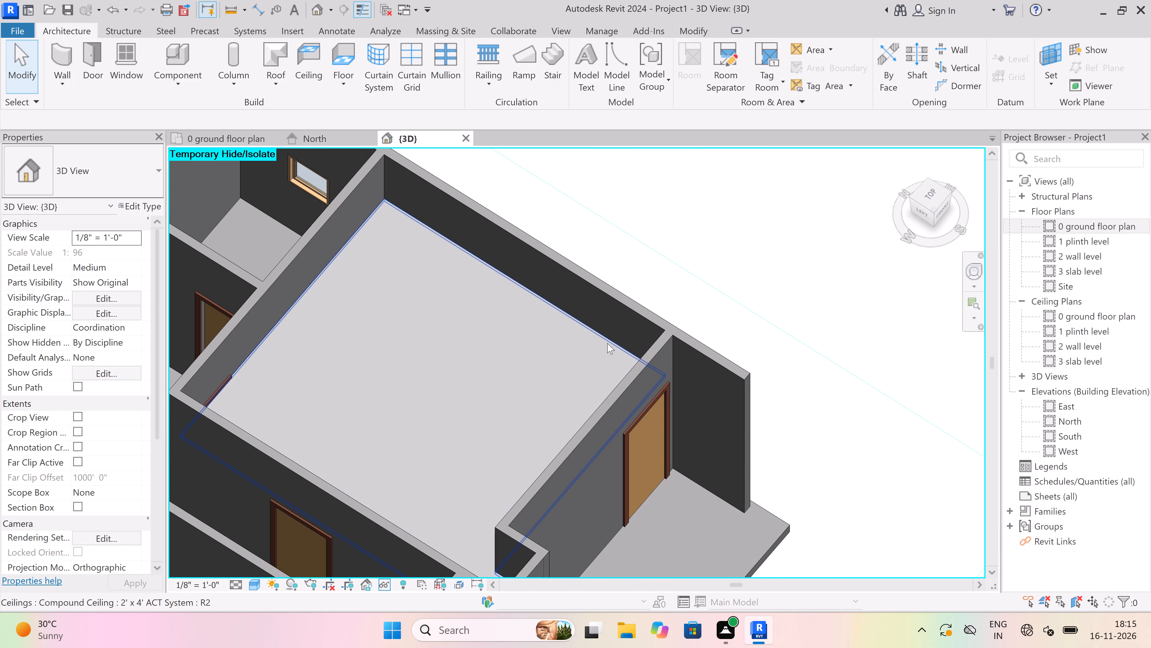
Delete the remaining 2' x 4' ACT System ceiling over the corner bedroom.
left_click(607, 343)
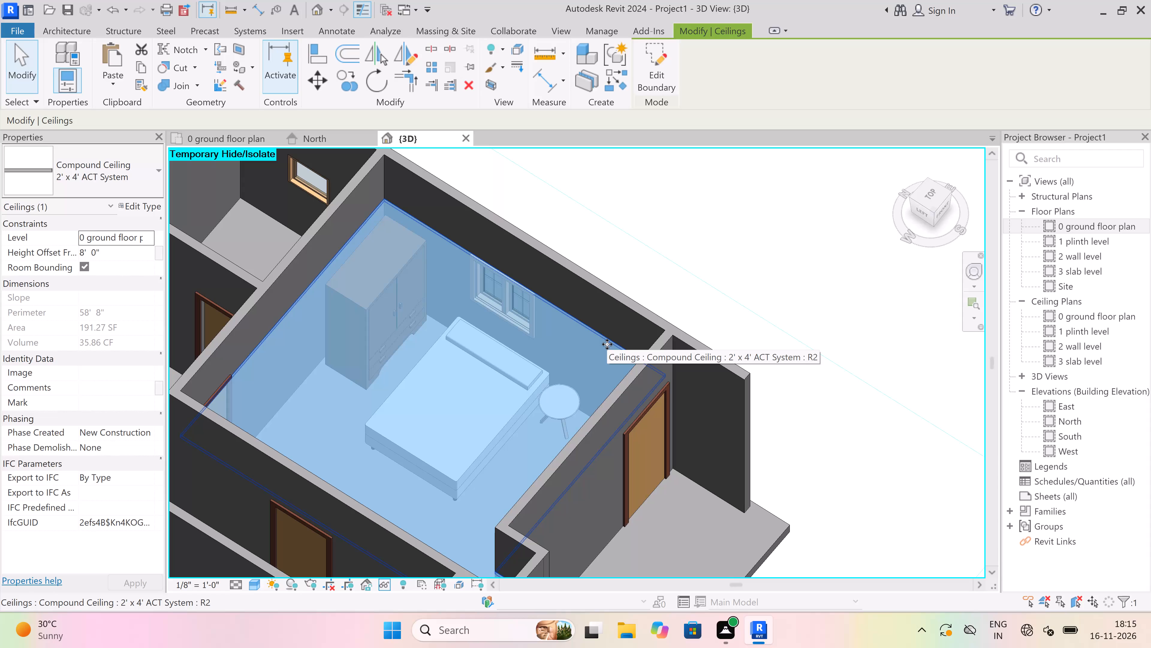
key("Delete")
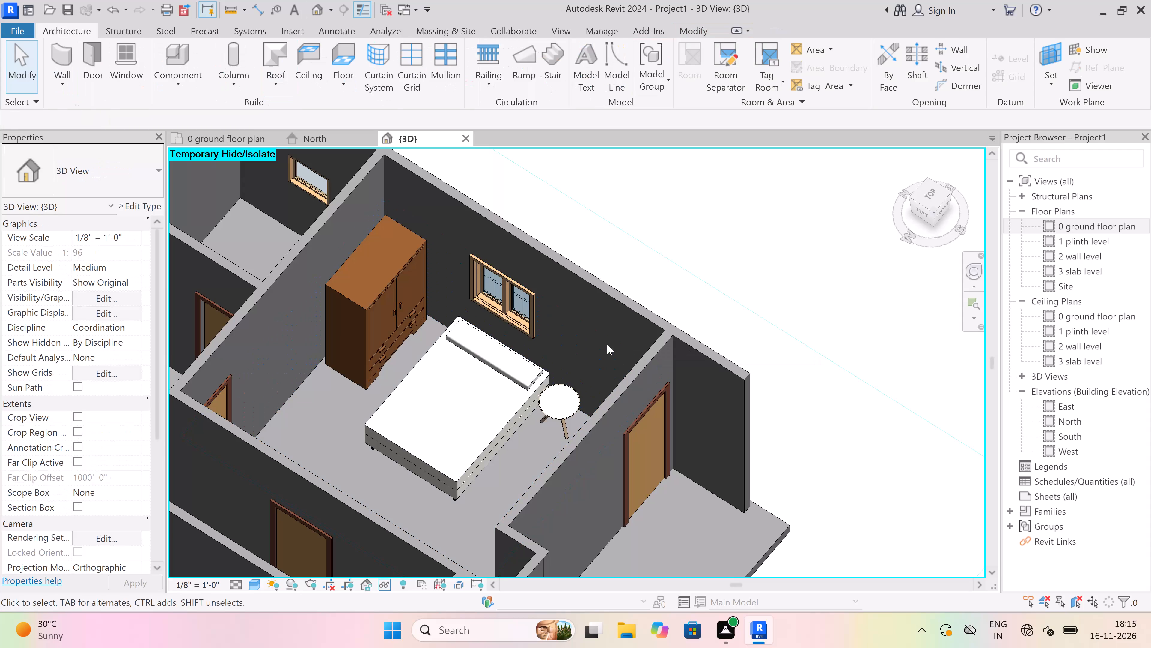
Examine the uncovered corner bedroom and the surrounding furnished rooms of the apartment model in 3D.
scroll(625, 290, "down", 3)
scroll(489, 332, "down", 4)
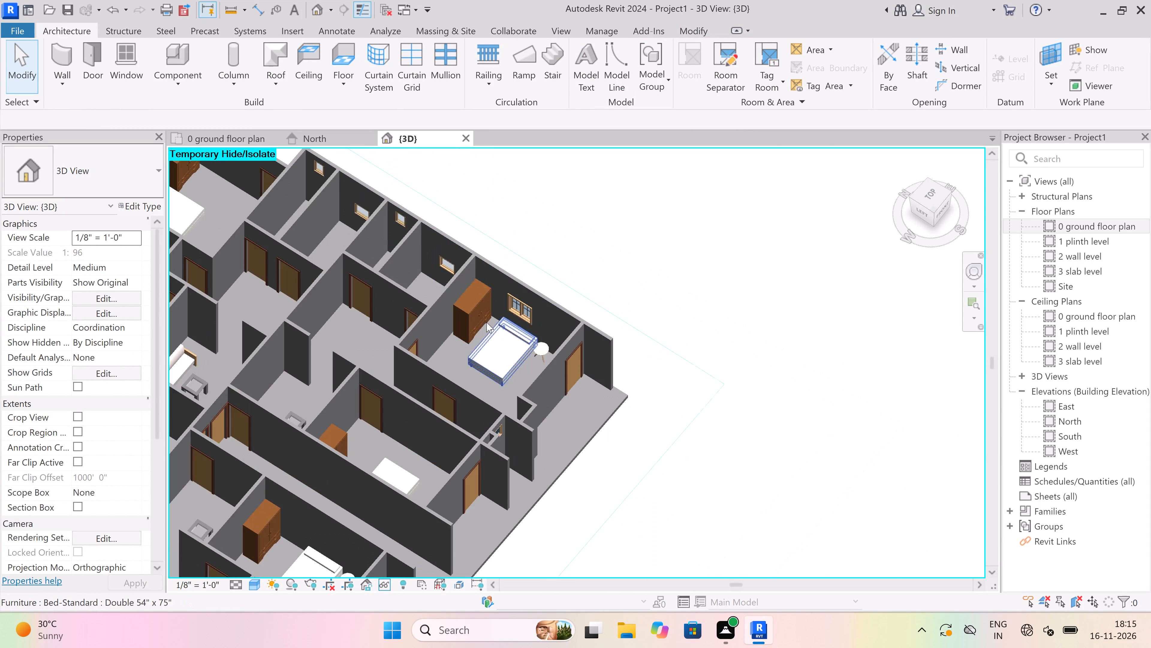
scroll(486, 320, "down", 4)
scroll(494, 316, "up", 4)
scroll(495, 314, "down", 2)
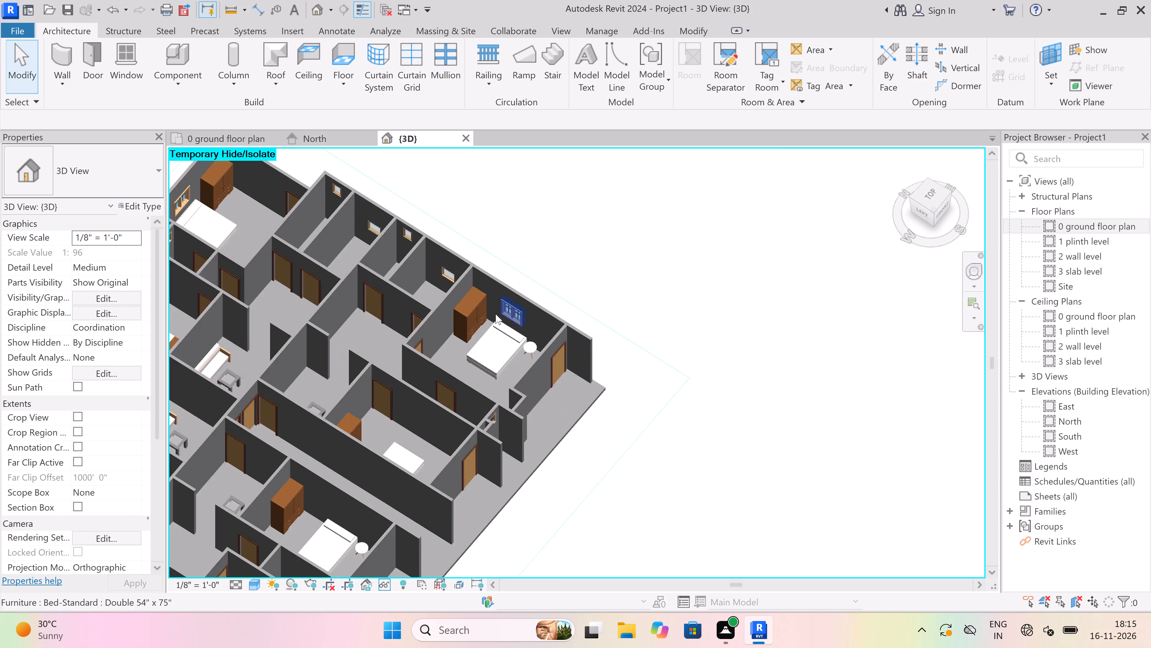
scroll(495, 314, "down", 2)
scroll(500, 271, "up", 8)
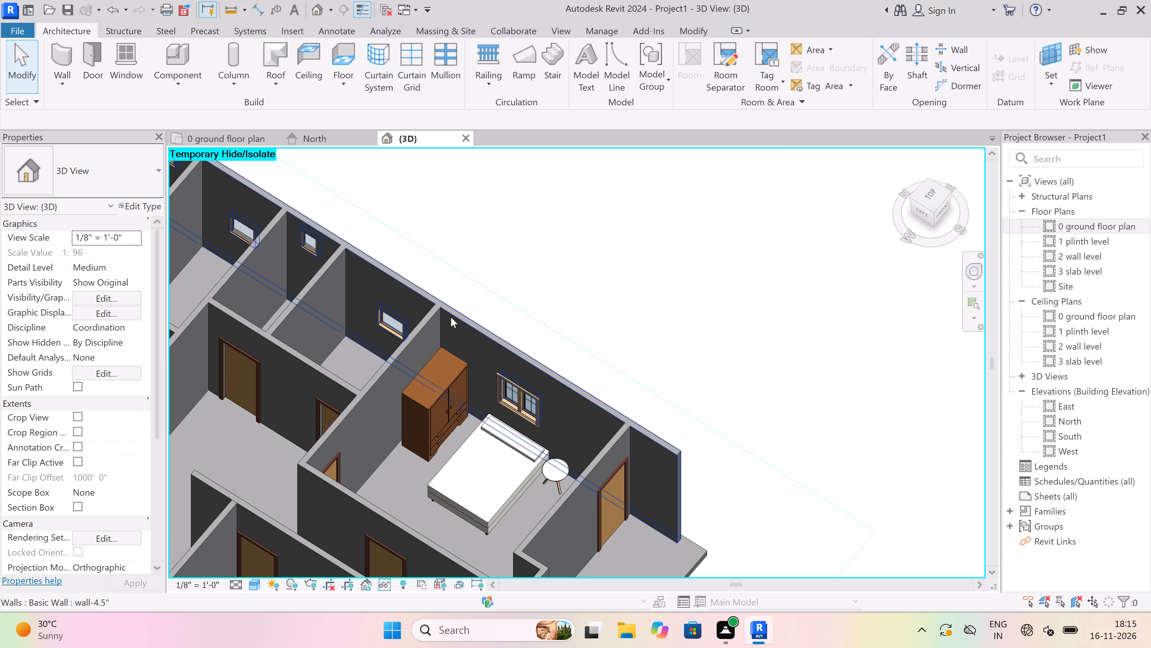
scroll(415, 361, "down", 7)
scroll(453, 359, "down", 2)
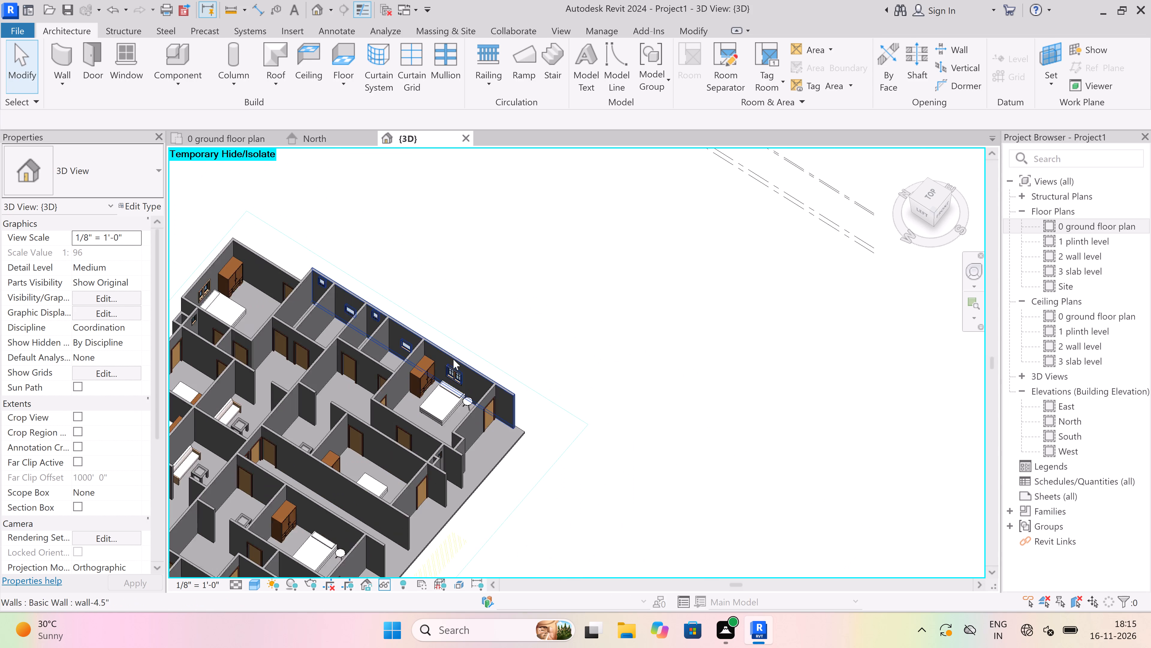
scroll(453, 359, "down", 1)
scroll(301, 316, "up", 3)
scroll(241, 267, "up", 9)
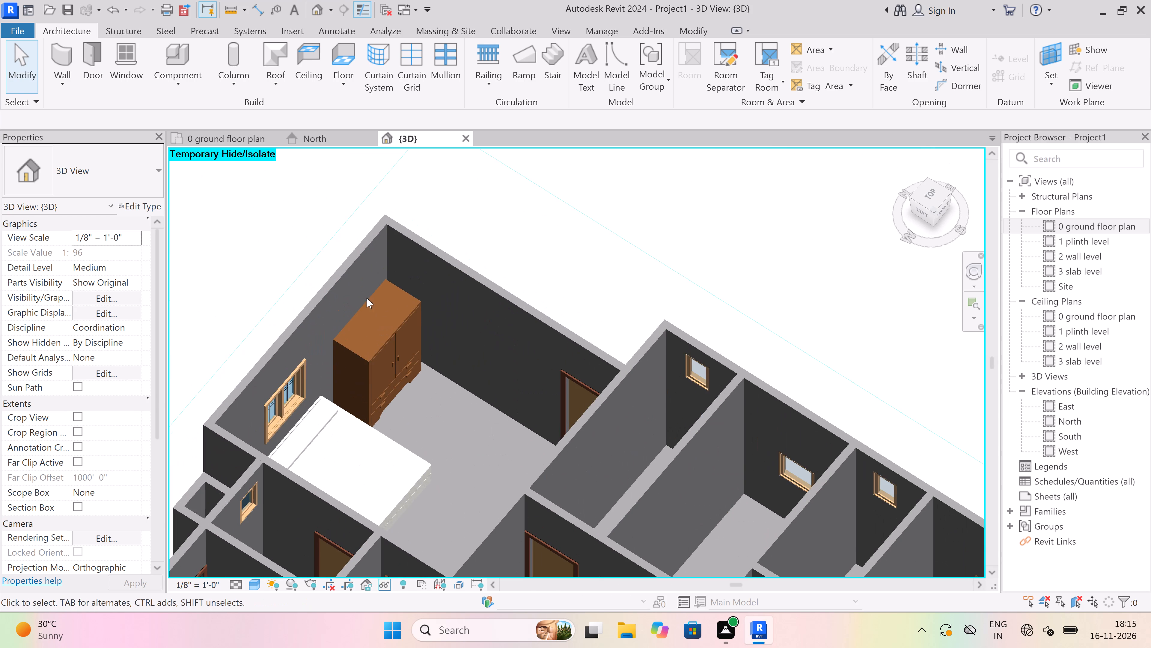
scroll(526, 279, "down", 4)
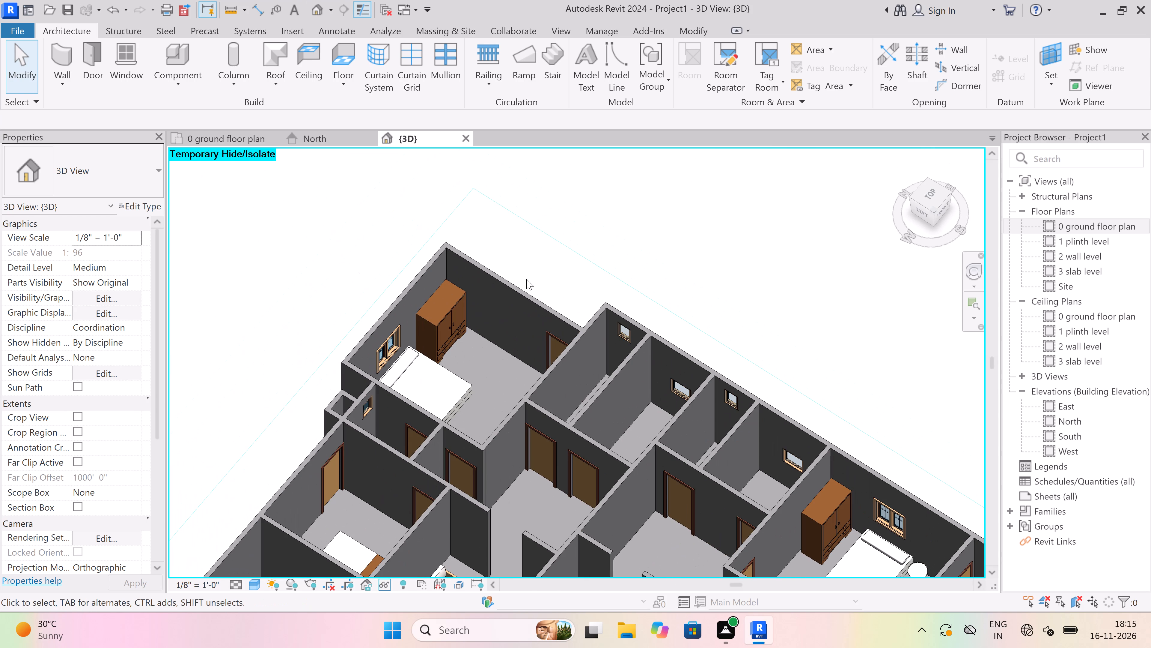
scroll(432, 254, "down", 6)
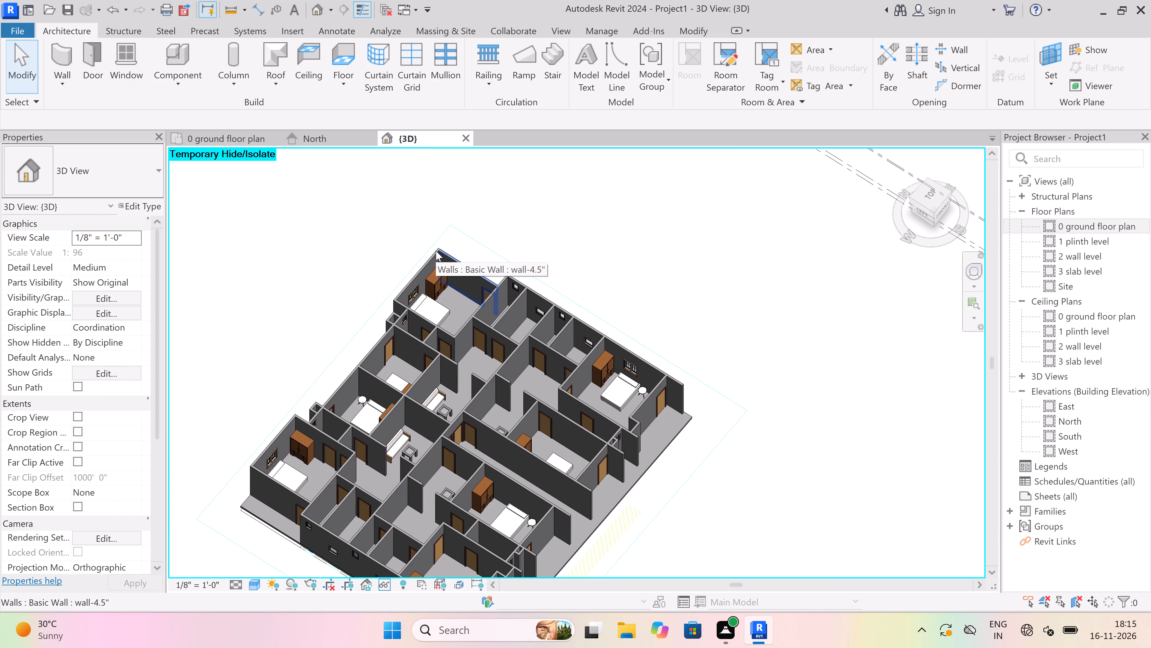
scroll(436, 251, "down", 4)
scroll(438, 252, "up", 3)
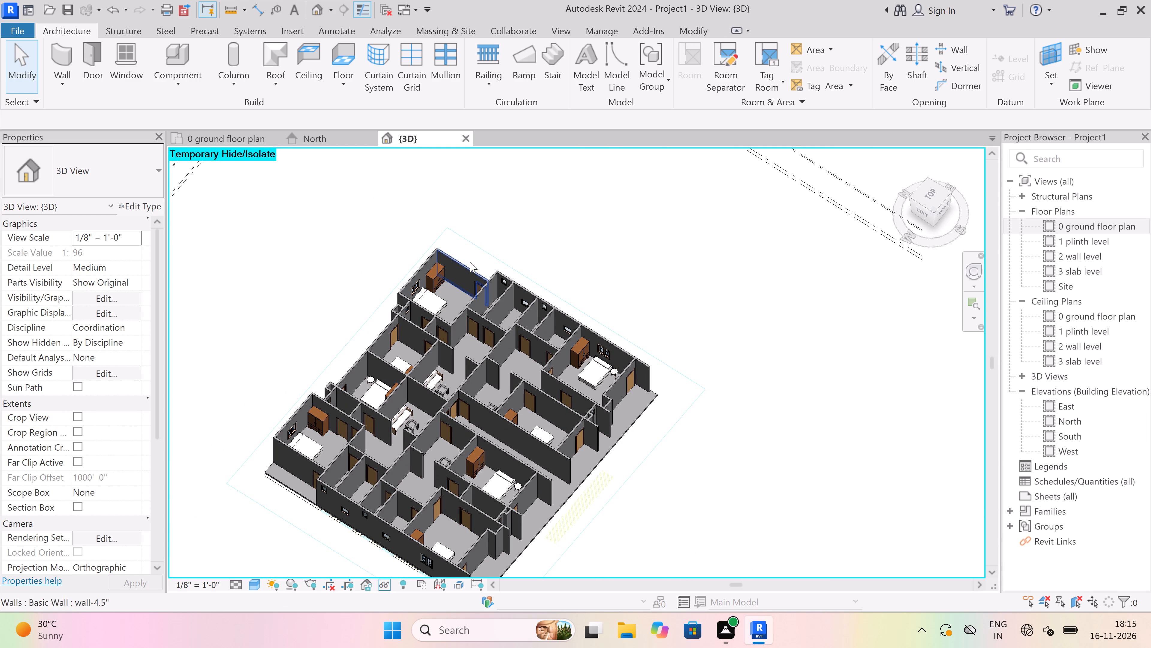
Examine the corner bedroom with the oval wall mirror from above, including the floor slab edge outside its wall.
middle_click_drag(568, 256, 381, 336, "shift")
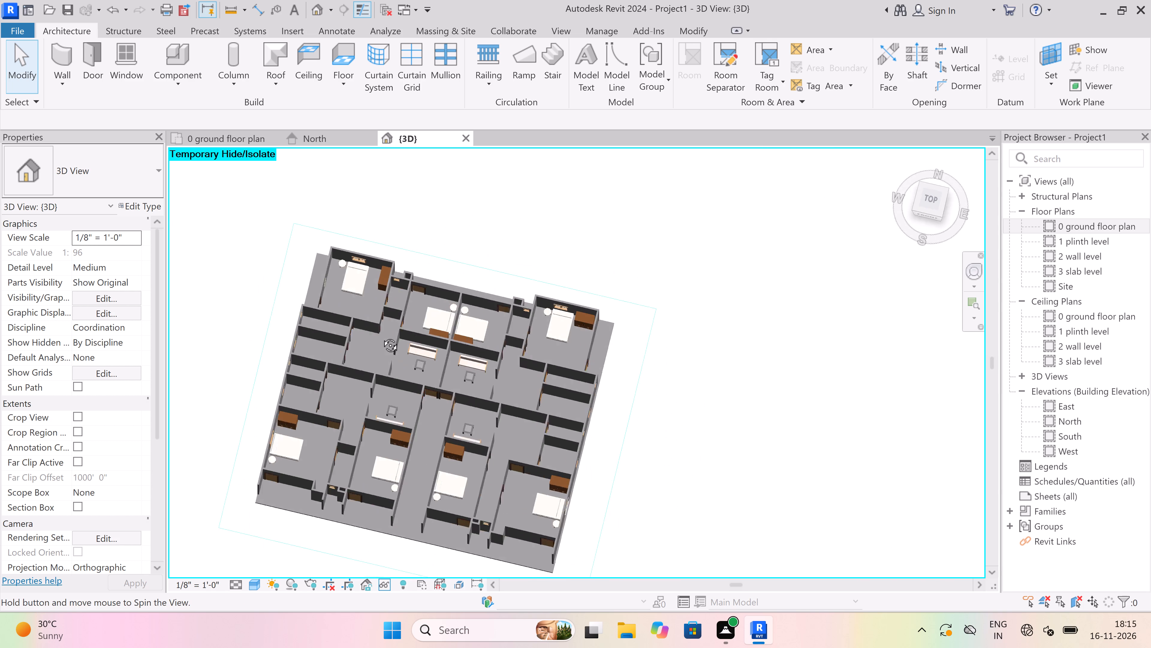
middle_click_drag(381, 336, 370, 415, "shift")
scroll(447, 313, "down", 1, "shift")
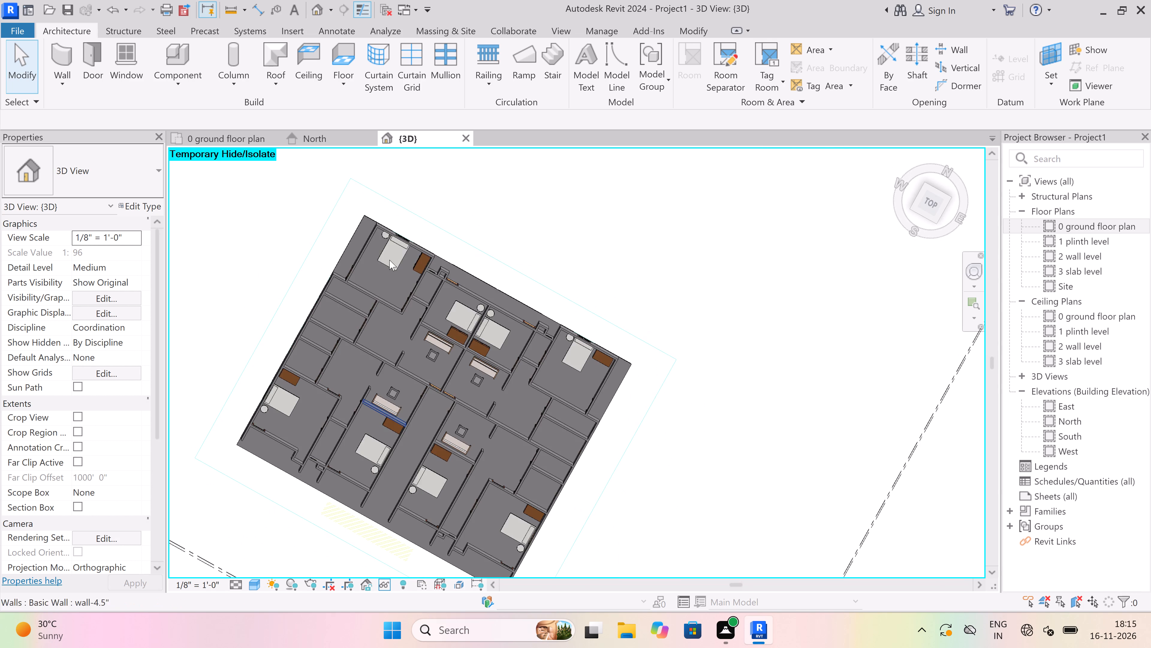
scroll(400, 212, "up", 4)
middle_click_drag(367, 249, 375, 199, "shift")
scroll(375, 204, "up", 1, "shift")
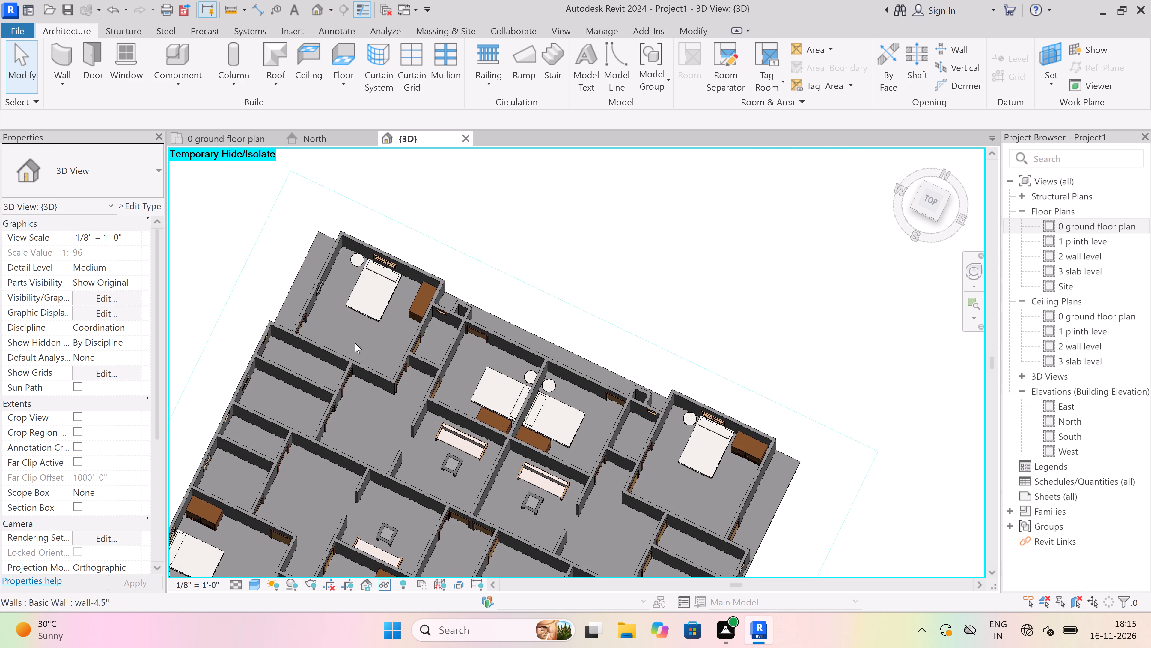
middle_click_drag(356, 348, 352, 247)
scroll(352, 229, "up", 7)
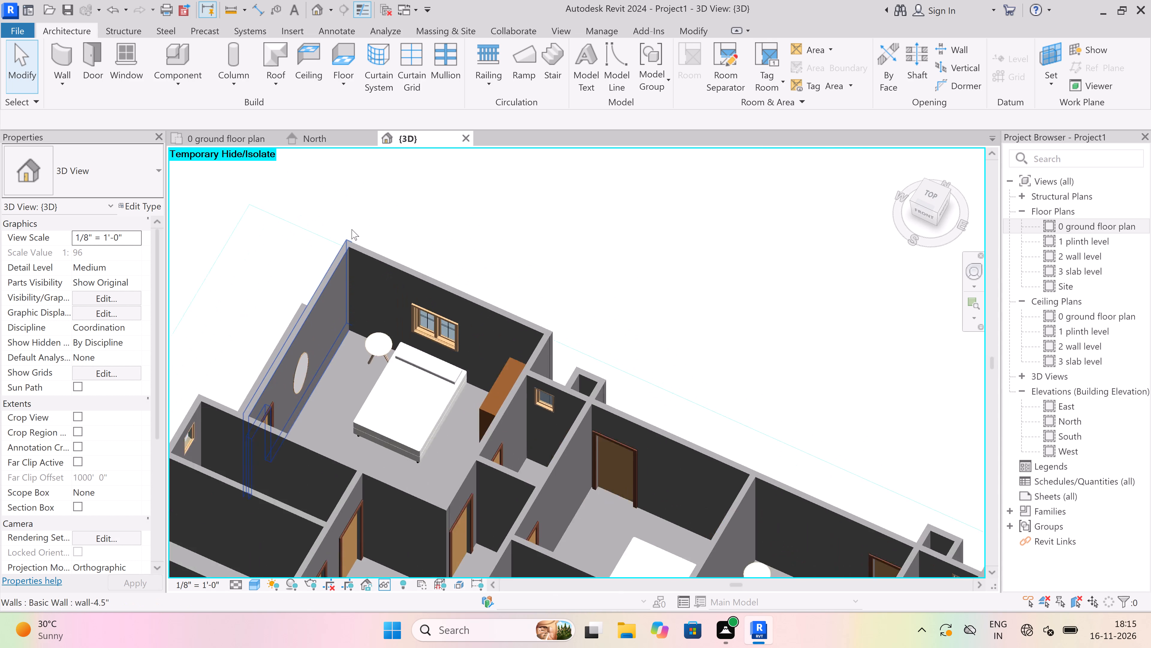
scroll(352, 229, "up", 1)
scroll(352, 231, "down", 4)
scroll(285, 371, "up", 2)
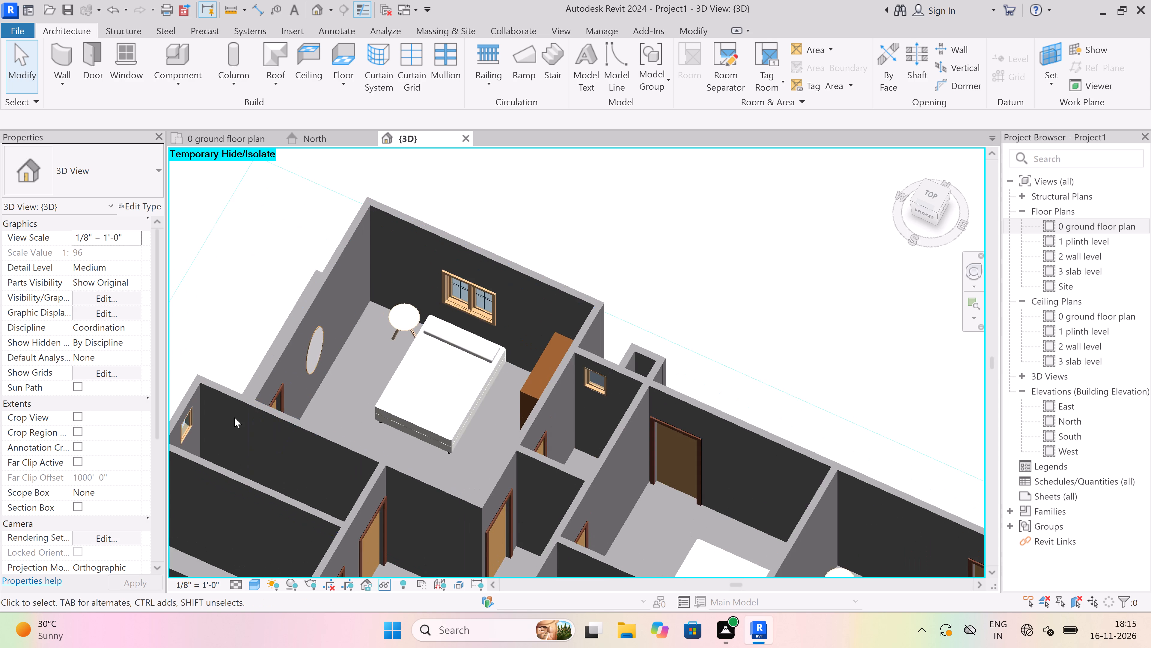
scroll(234, 417, "up", 2)
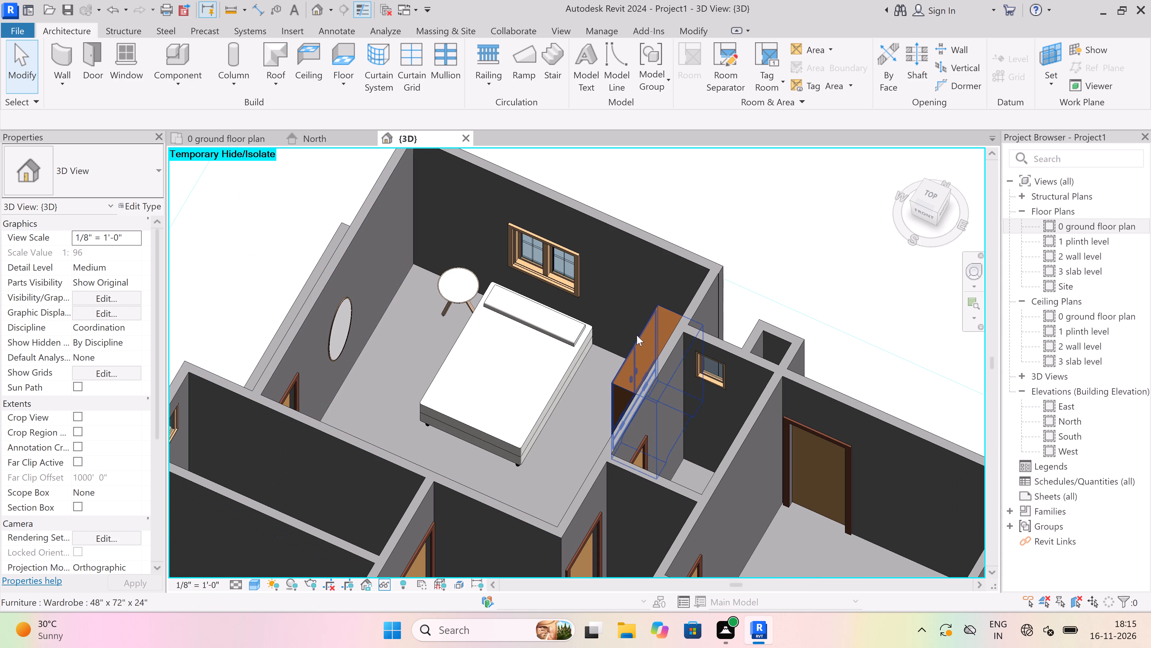
scroll(496, 360, "down", 3)
scroll(478, 249, "up", 2)
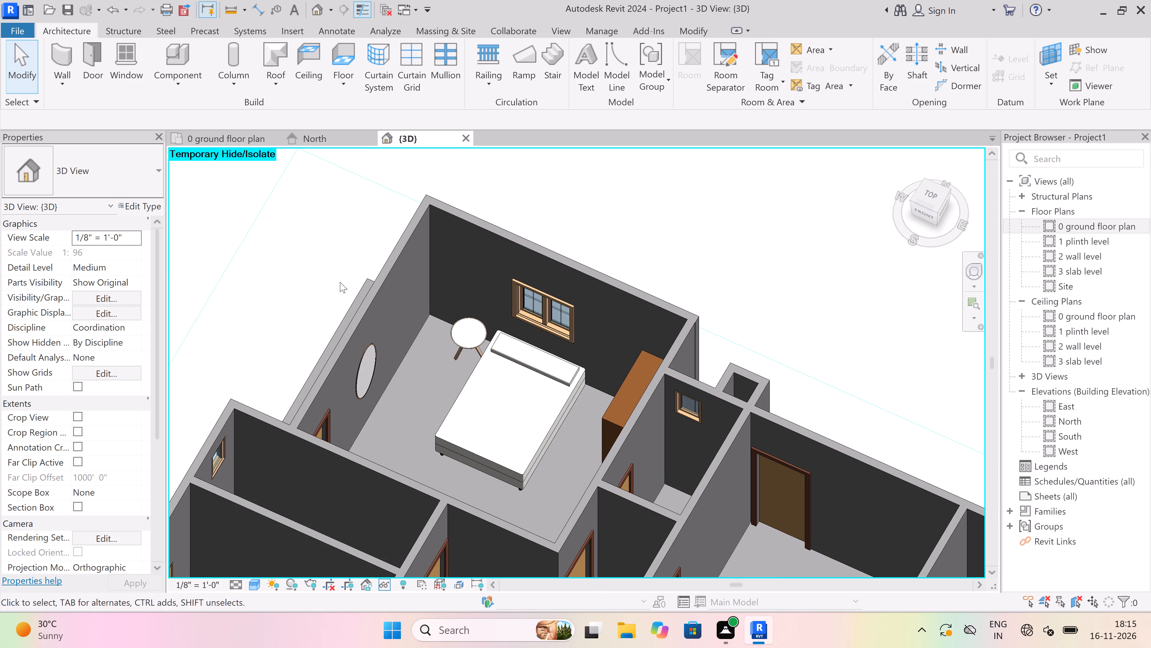
left_click(365, 281)
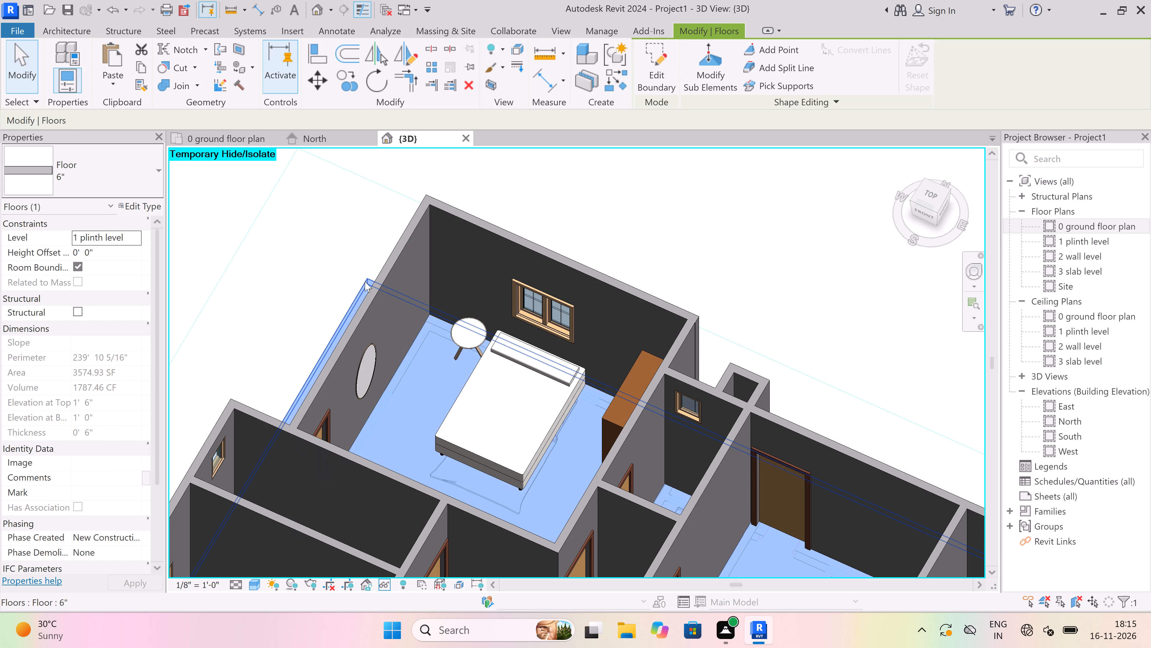
key("Escape")
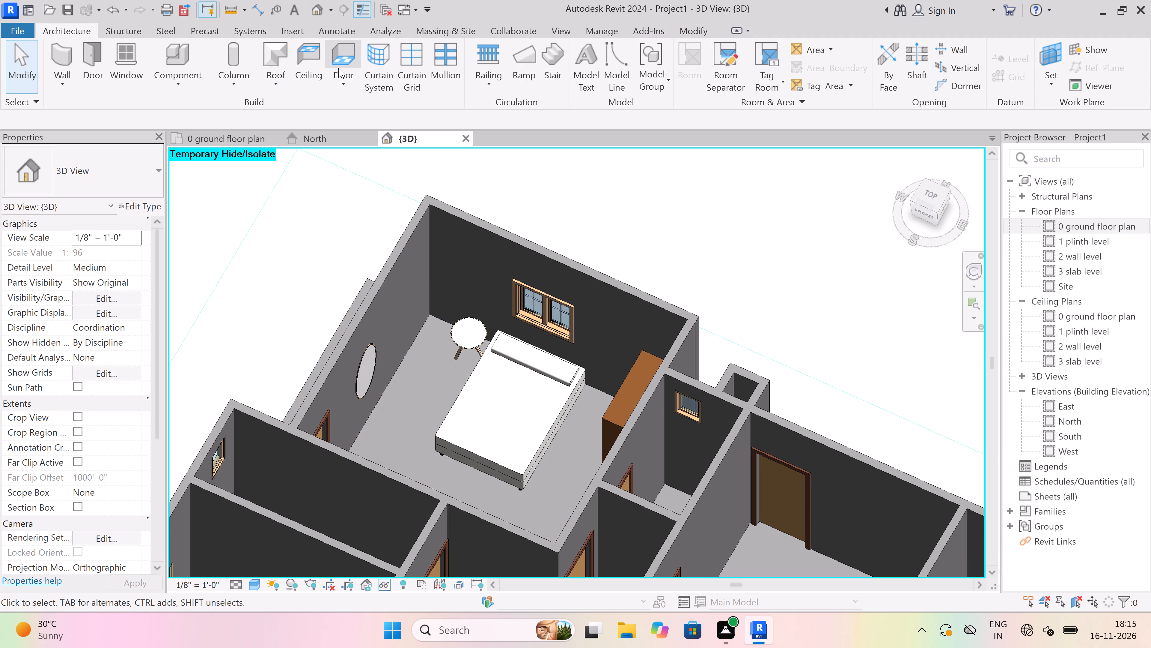
Start a sketched 2' x 4' ACT System ceiling on the 0 ground floor plan level.
left_click(314, 86)
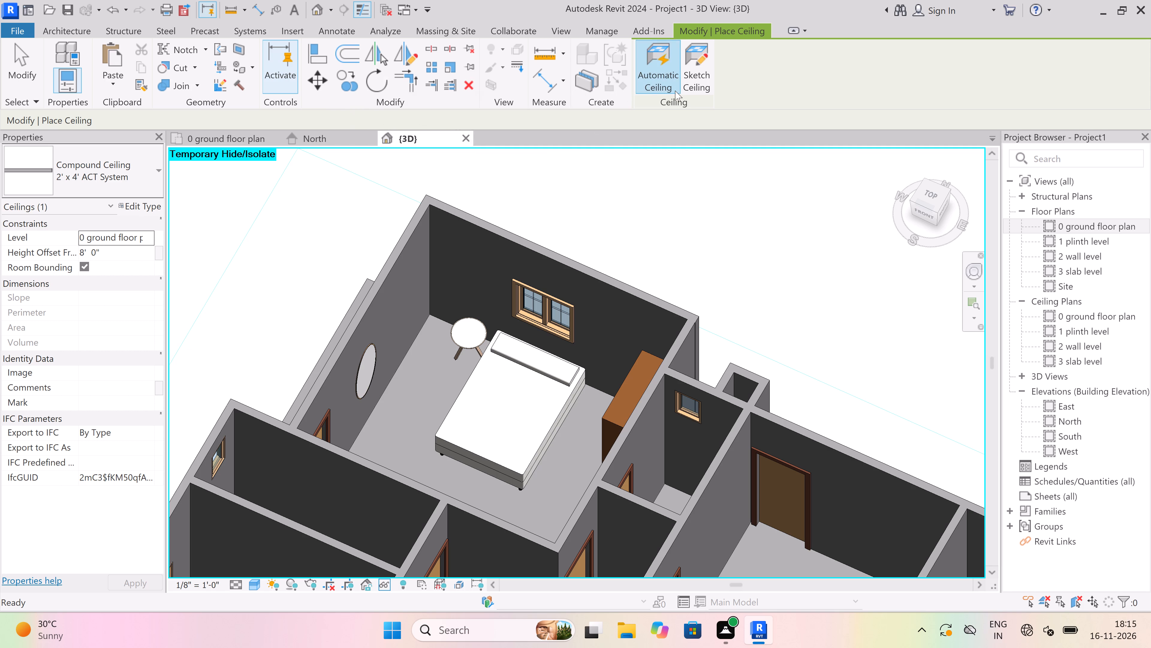
left_click(757, 27)
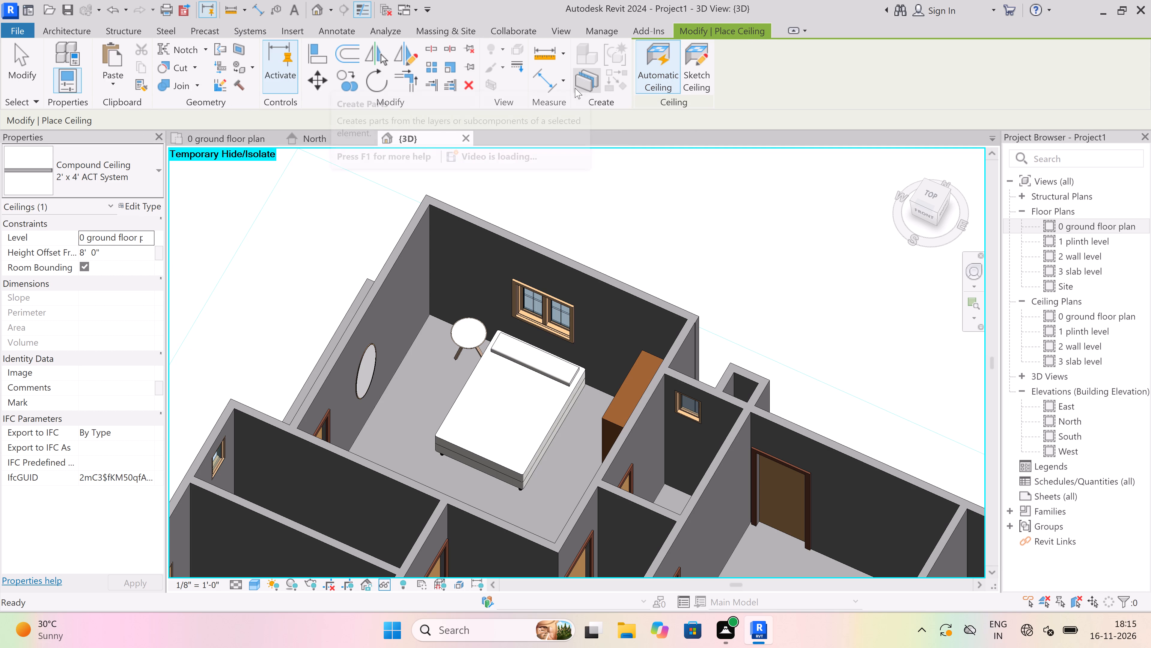
left_click(648, 83)
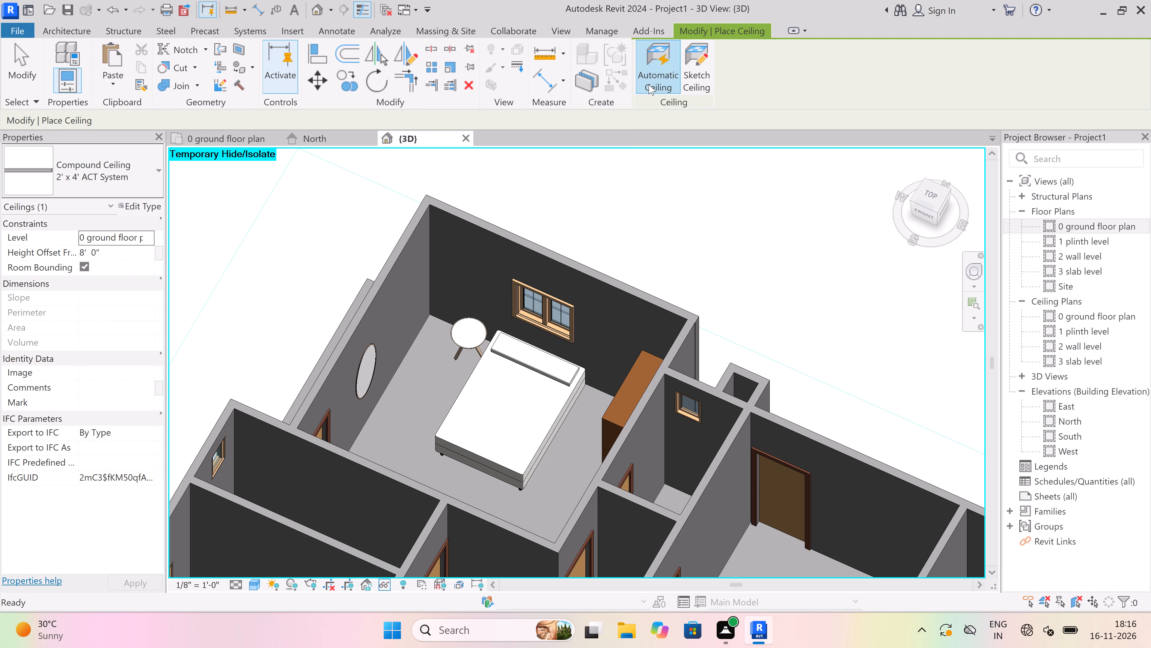
left_click(695, 80)
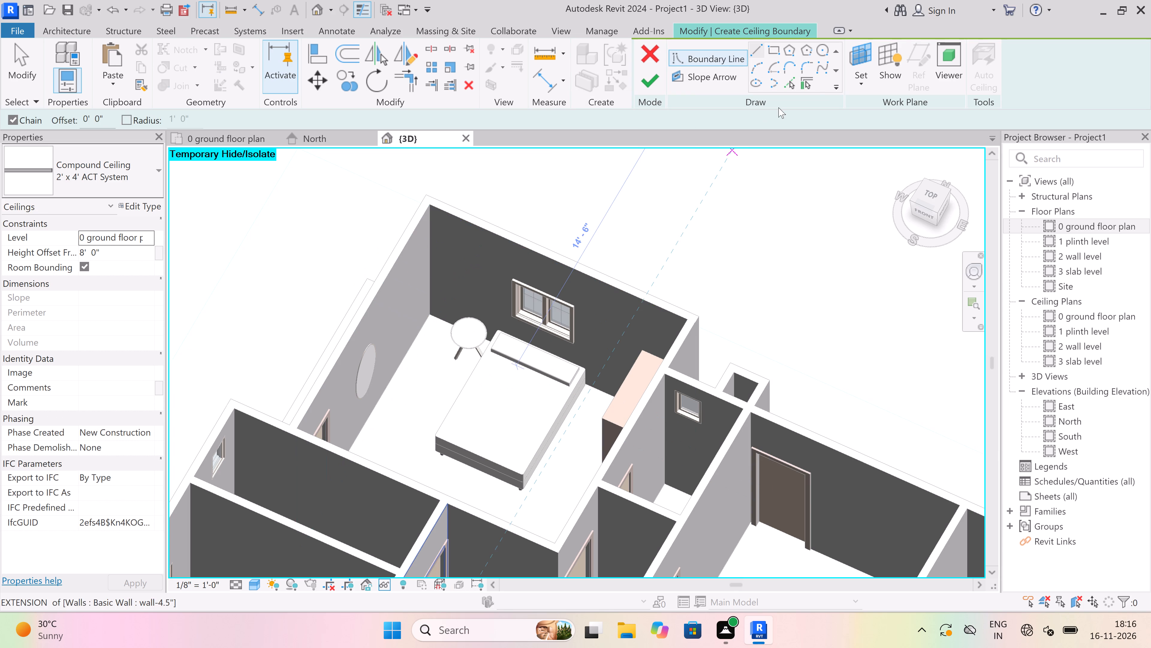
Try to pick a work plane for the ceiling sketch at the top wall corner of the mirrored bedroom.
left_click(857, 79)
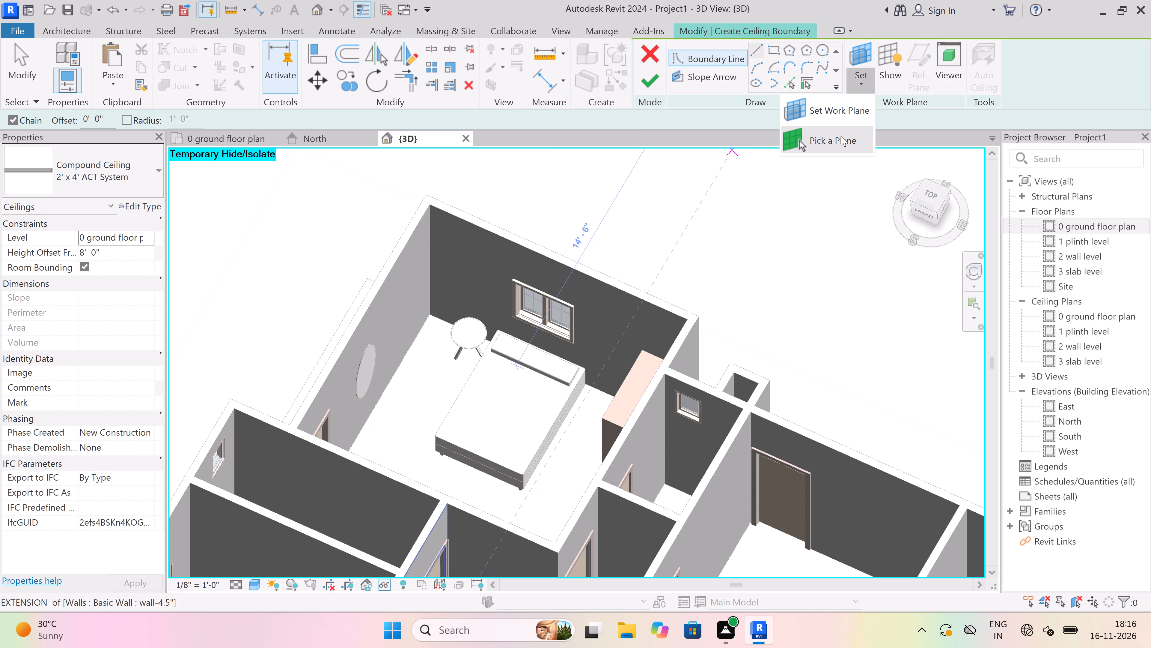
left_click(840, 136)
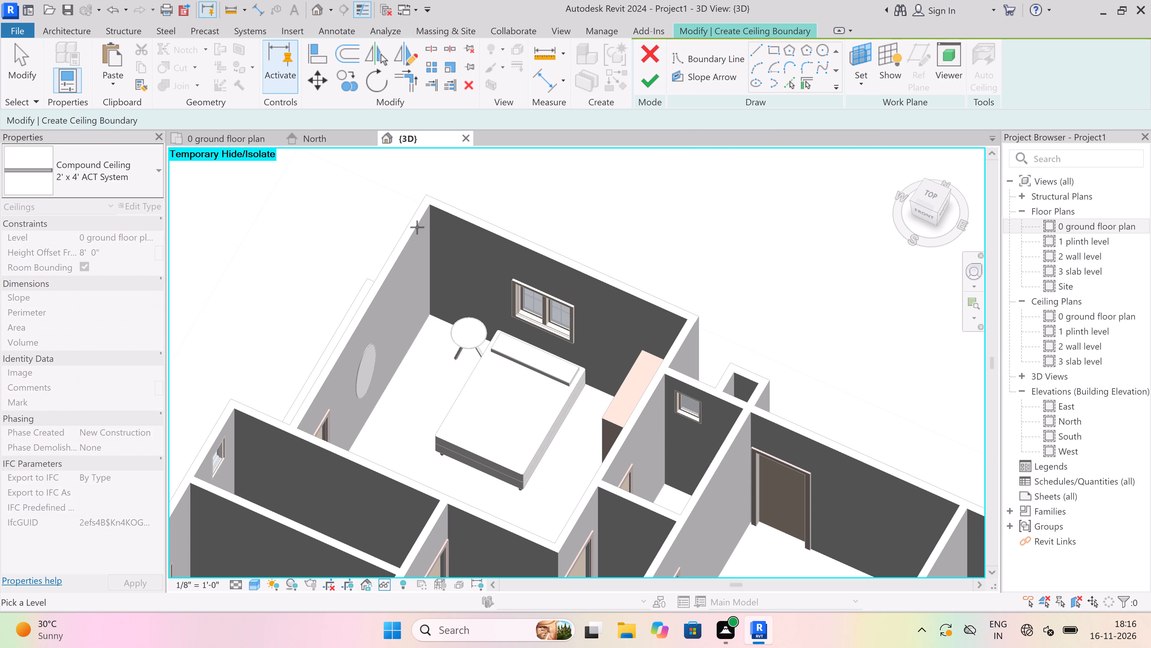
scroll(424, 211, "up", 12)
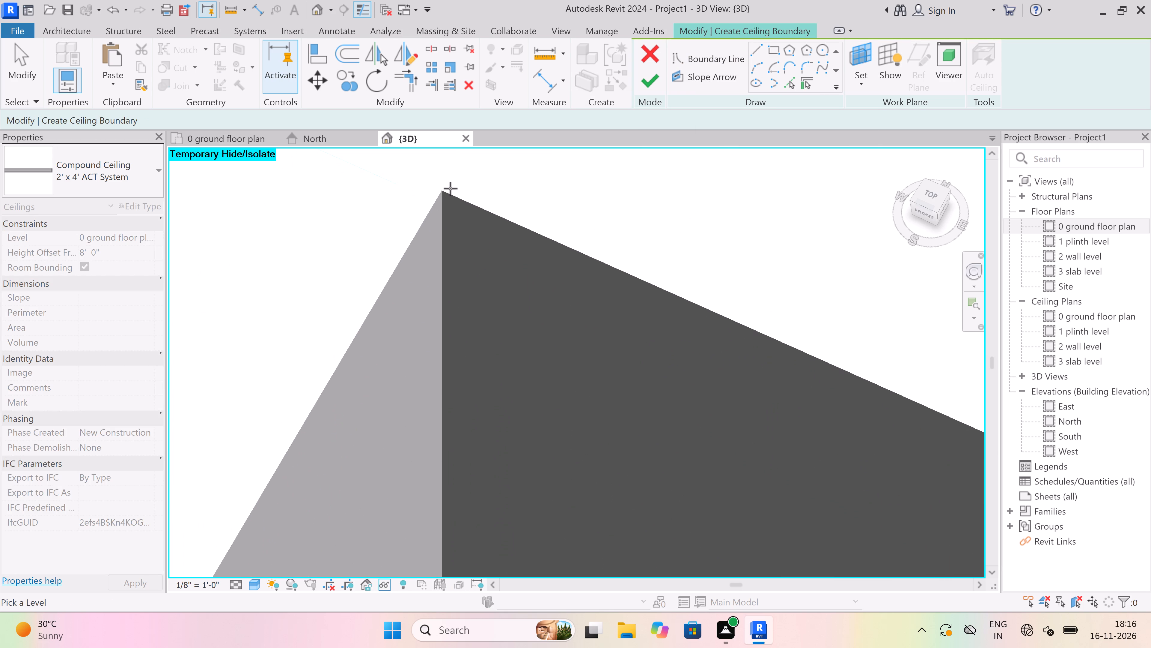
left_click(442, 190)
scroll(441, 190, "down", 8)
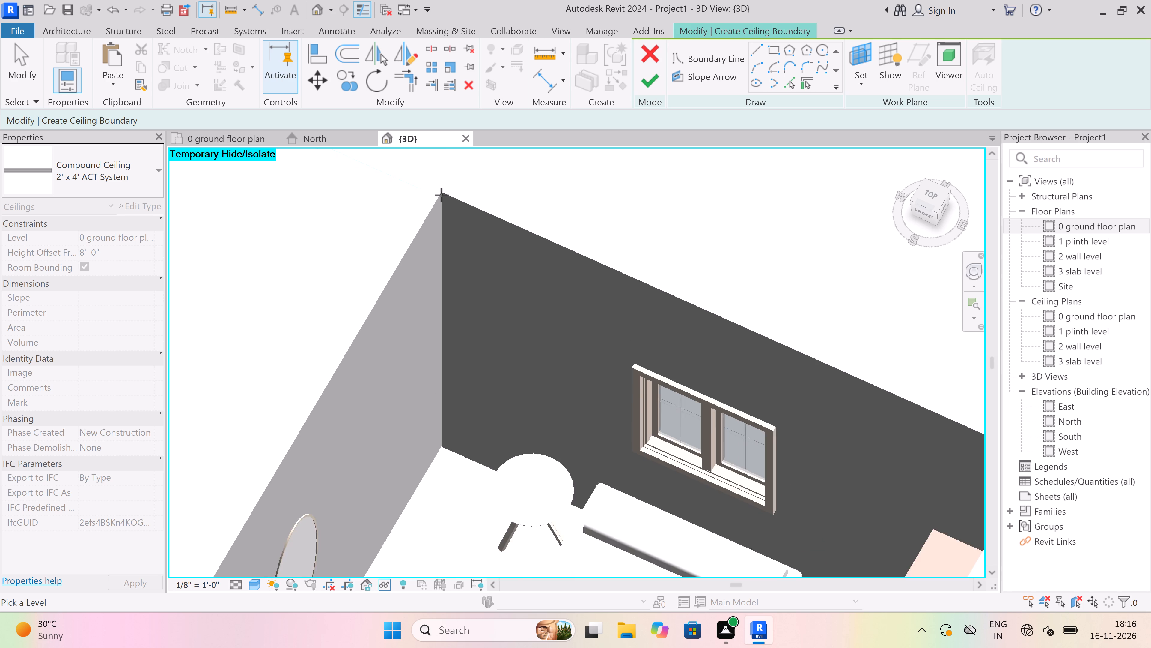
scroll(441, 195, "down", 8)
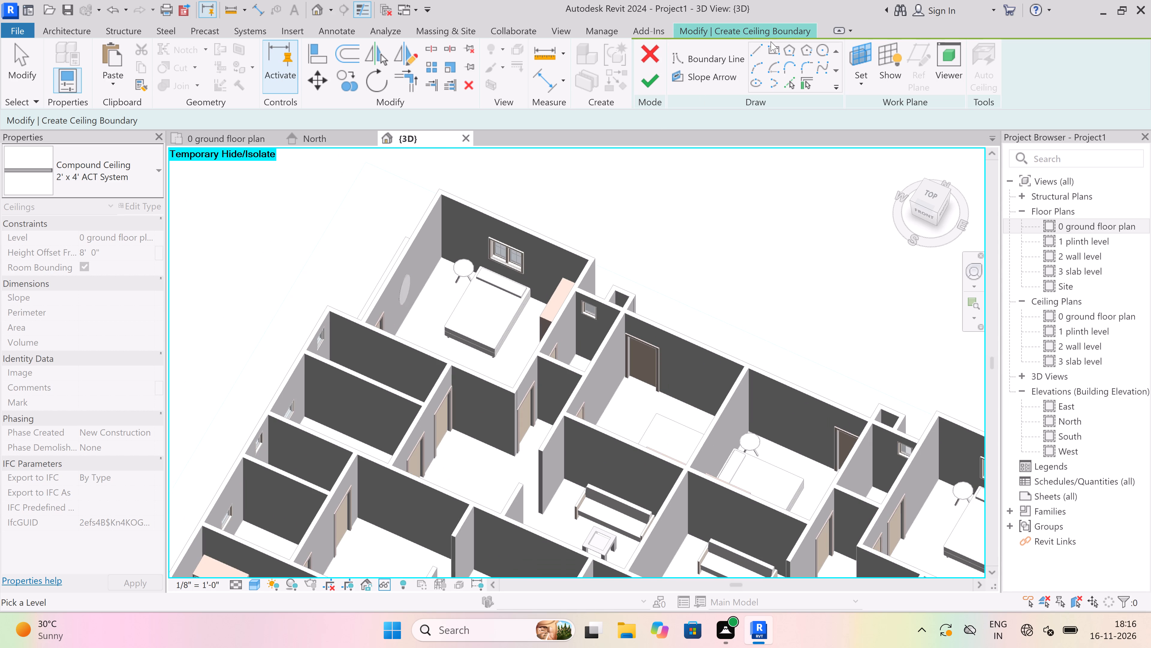
Choose the Rectangle tool for drawing the ceiling boundary.
left_click(772, 42)
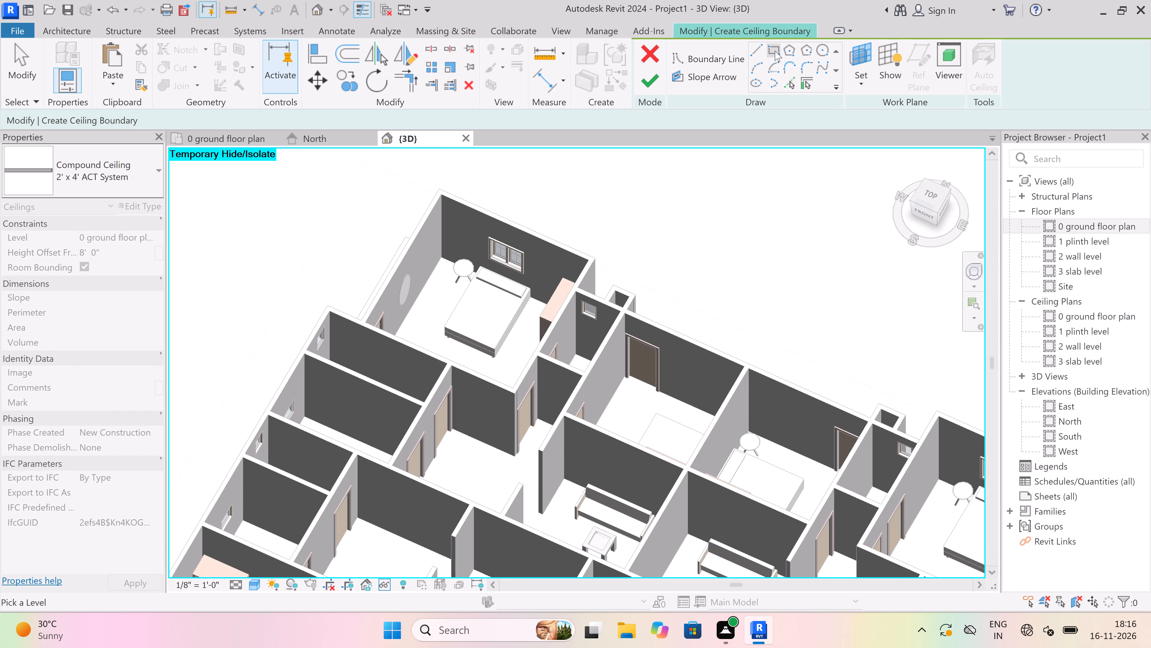
left_click(775, 49)
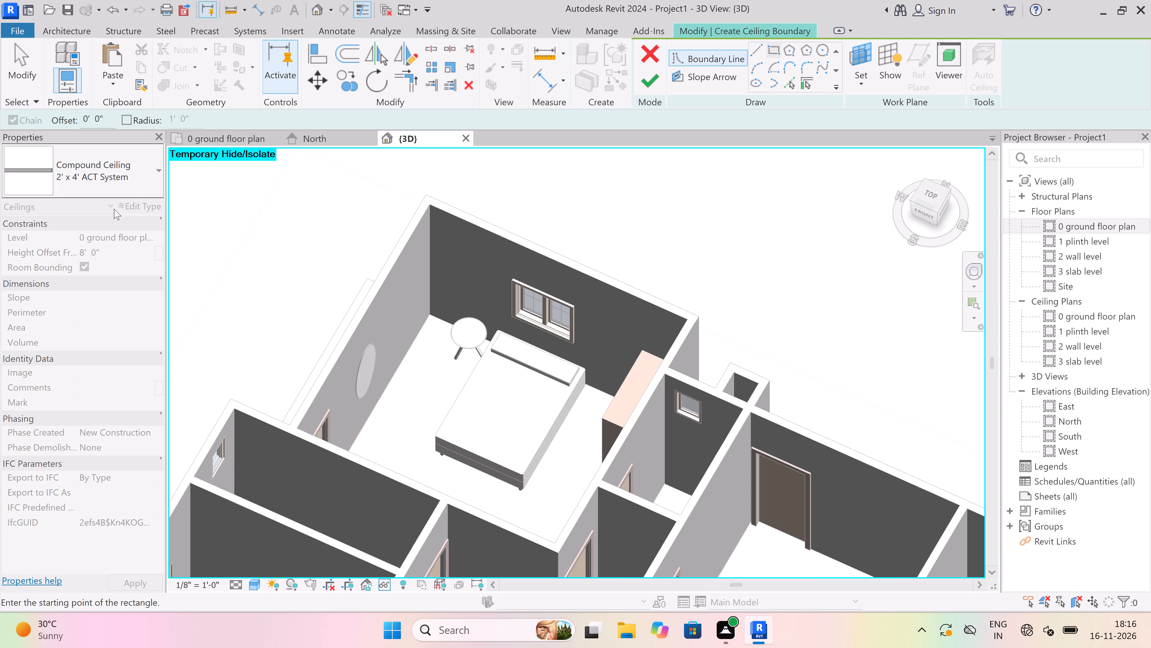
Duplicate the 2' x 4' ACT System ceiling type under the name 12mm.
left_click(146, 203)
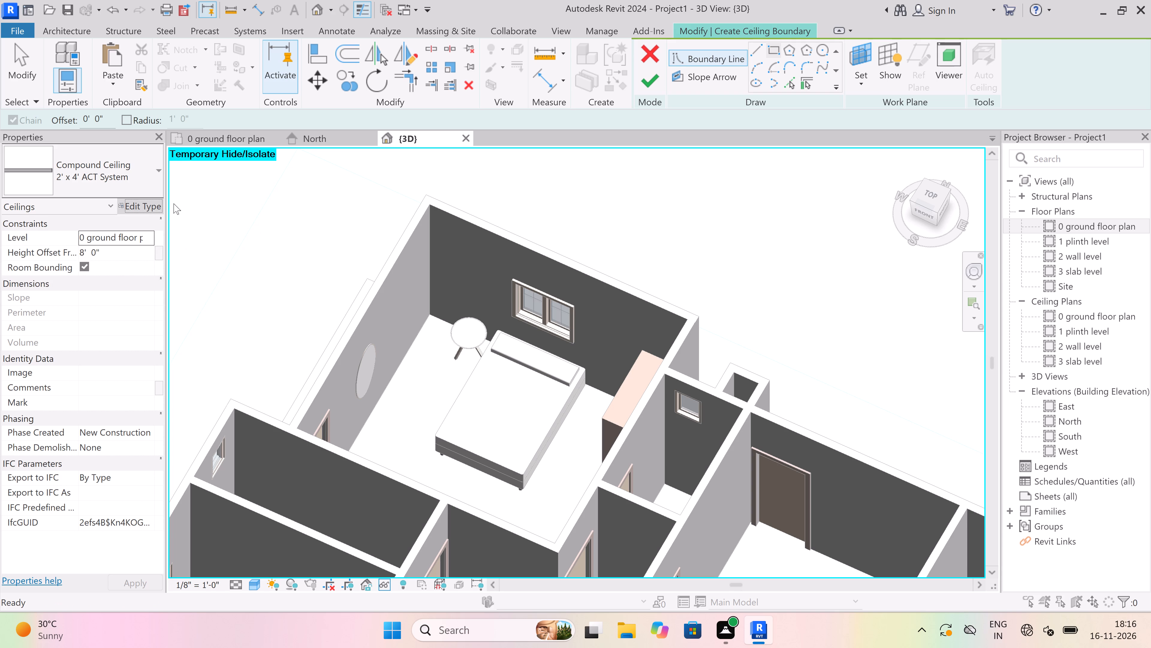
left_click(829, 125)
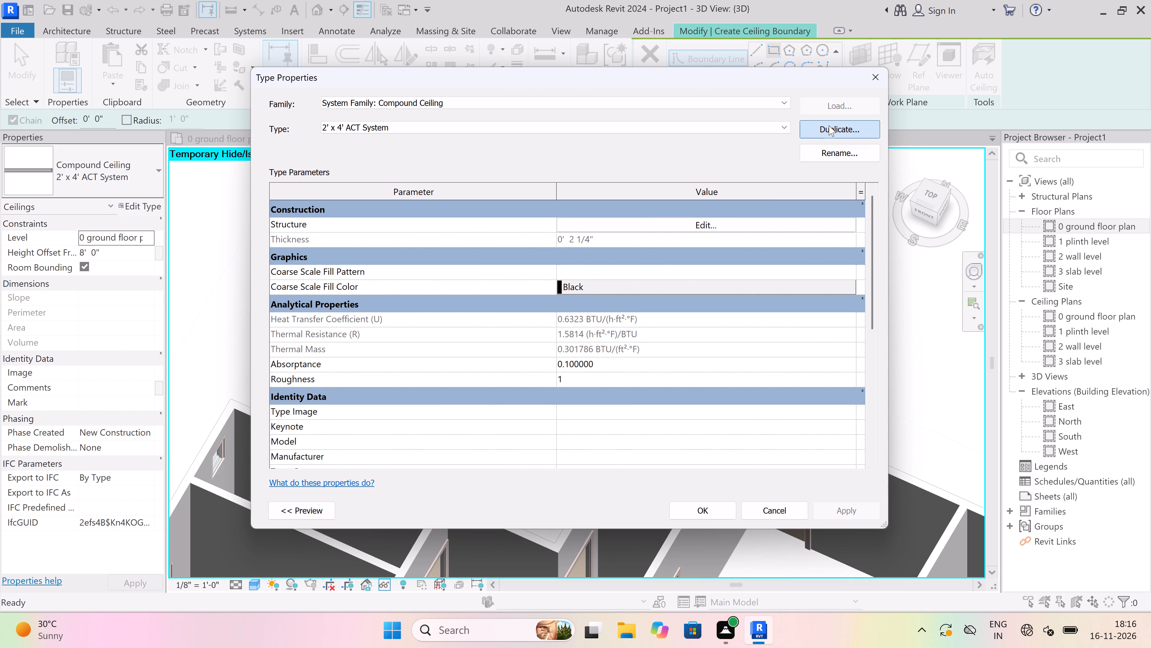
key("BackSpace")
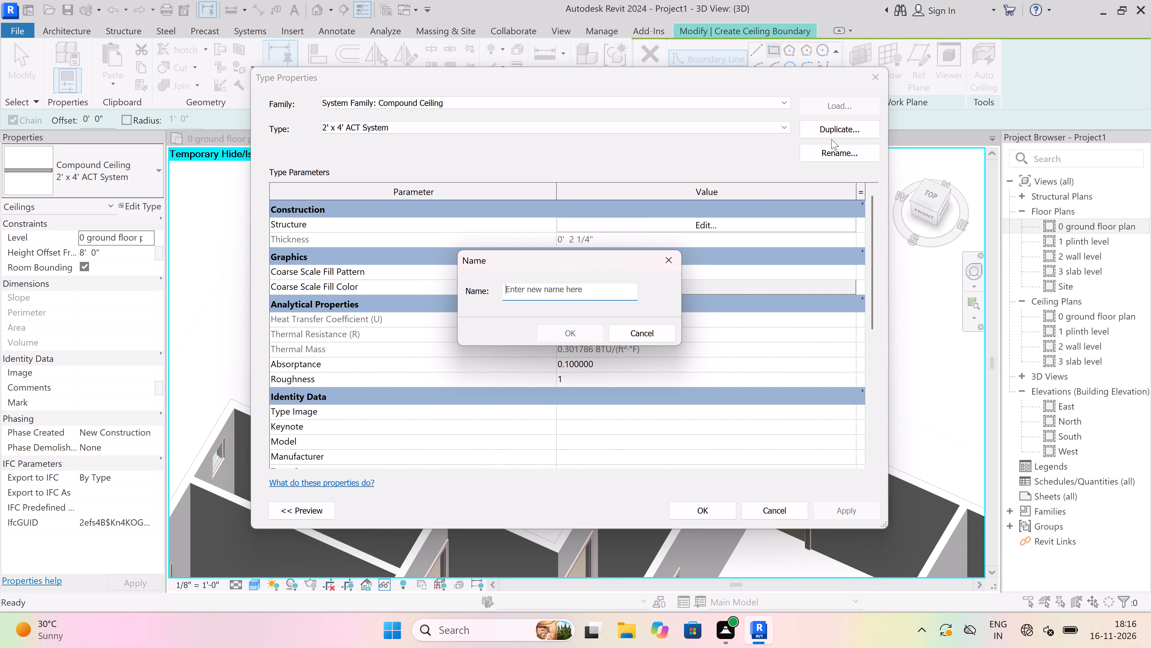
type("12")
type("mm")
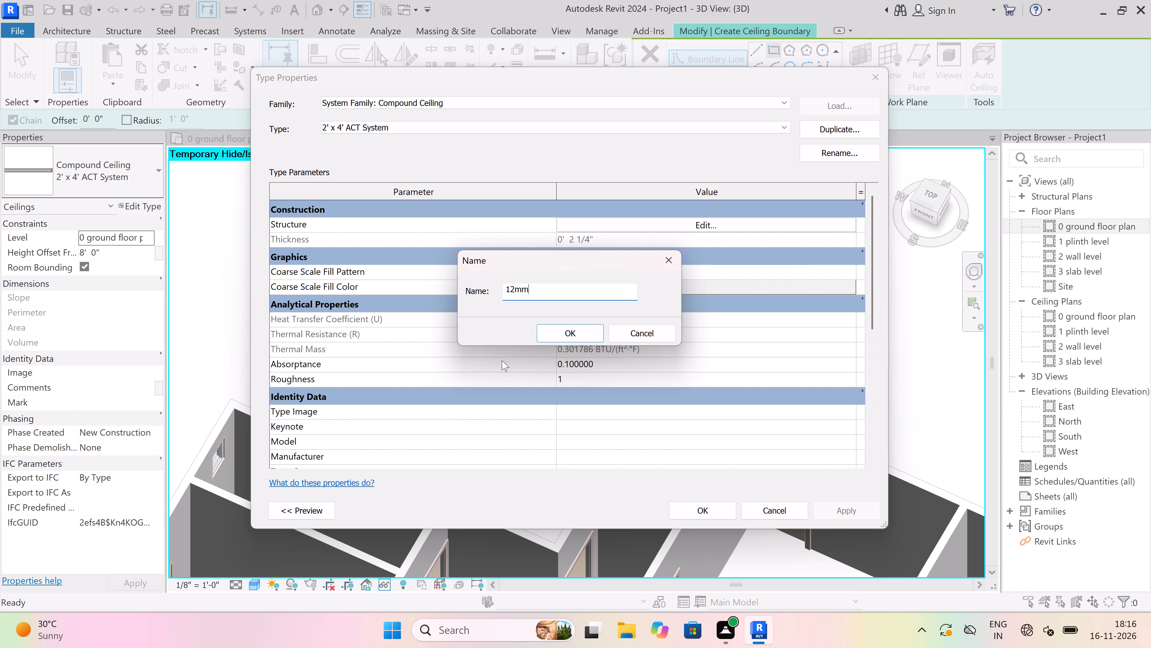
left_click(558, 326)
Set the thickness of the 12mm type's Structure [1] layer to 12mm and apply the type changes.
left_click(708, 222)
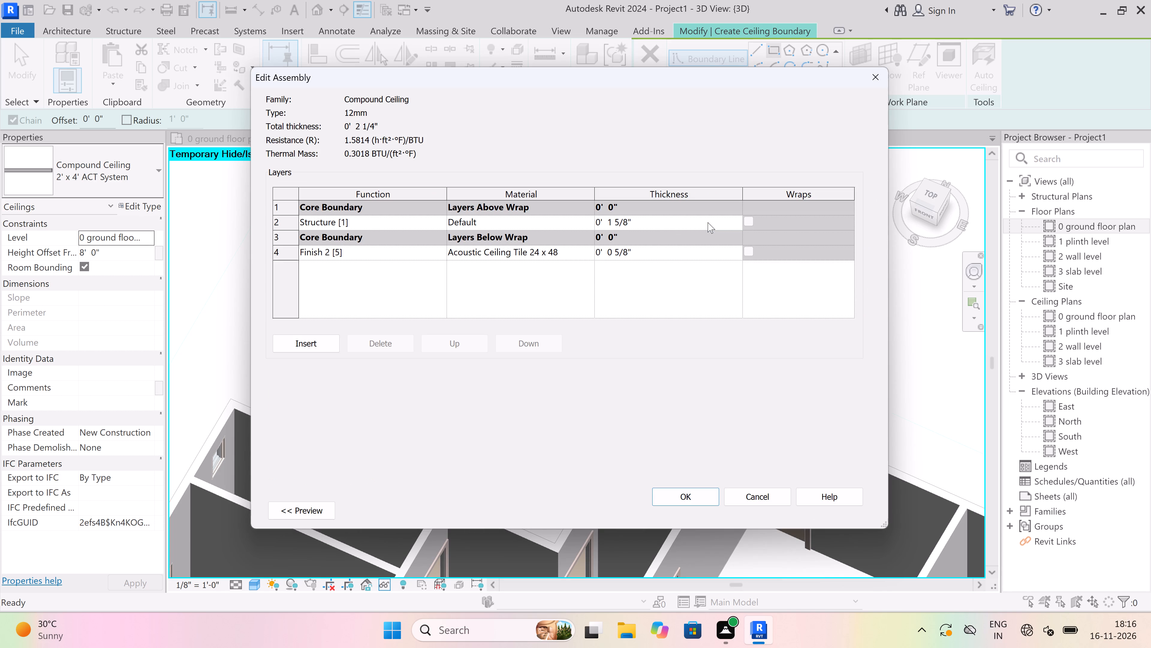
left_click(669, 224)
key("BackSpace")
type("12")
type("mm")
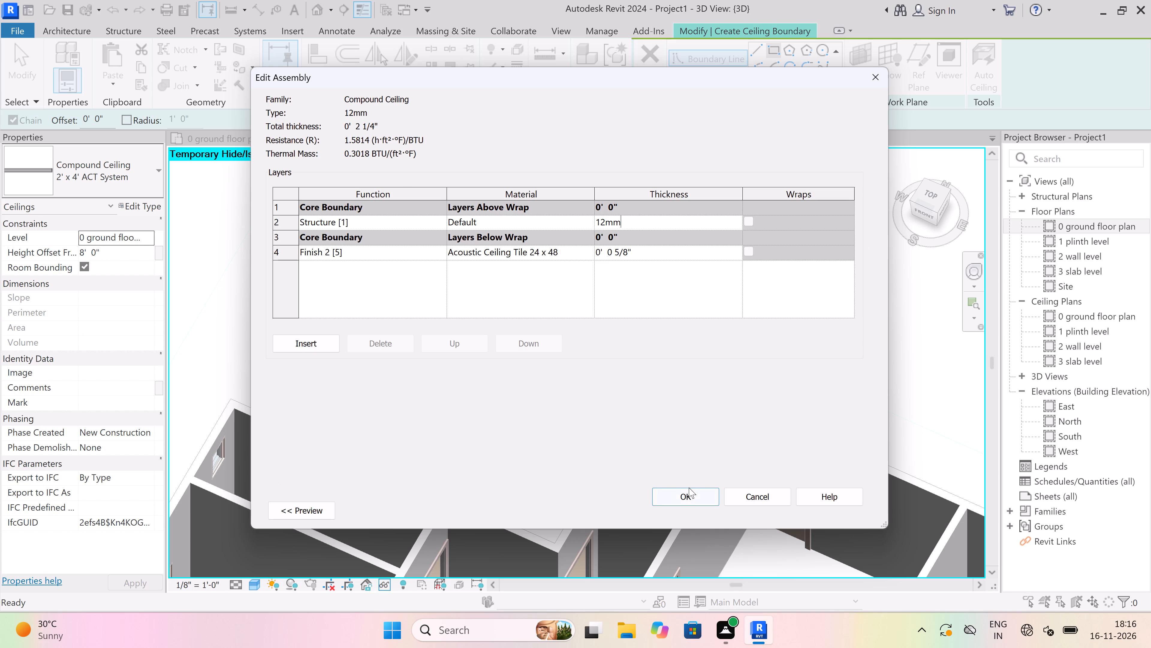
left_click(689, 487)
left_click(837, 503)
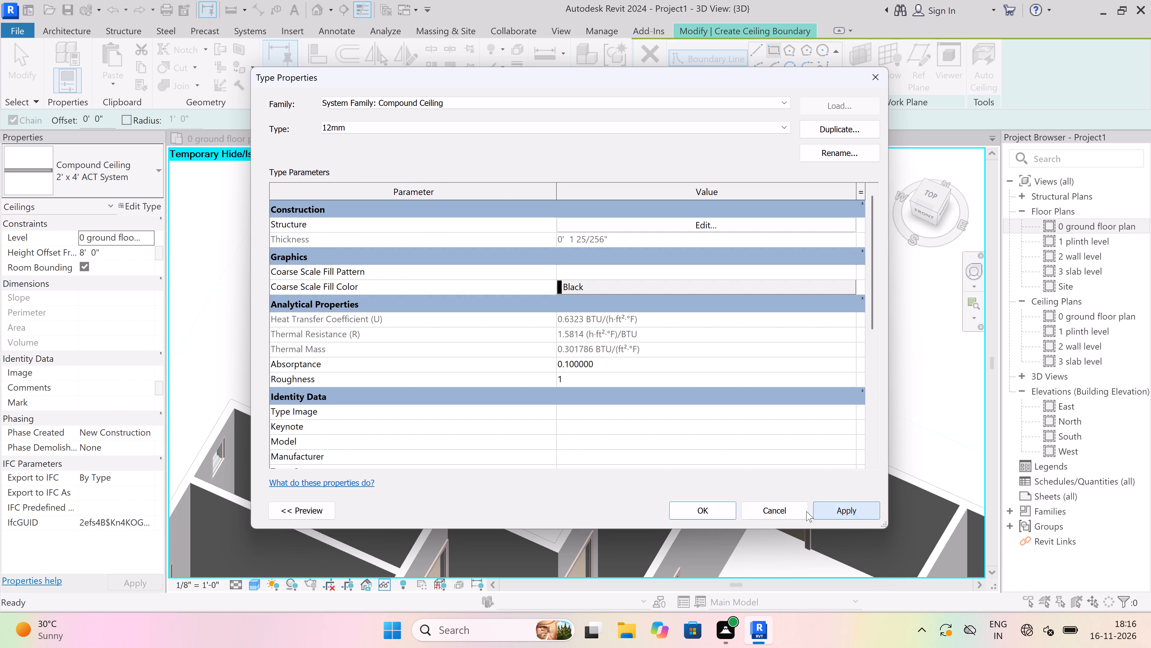
left_click(695, 507)
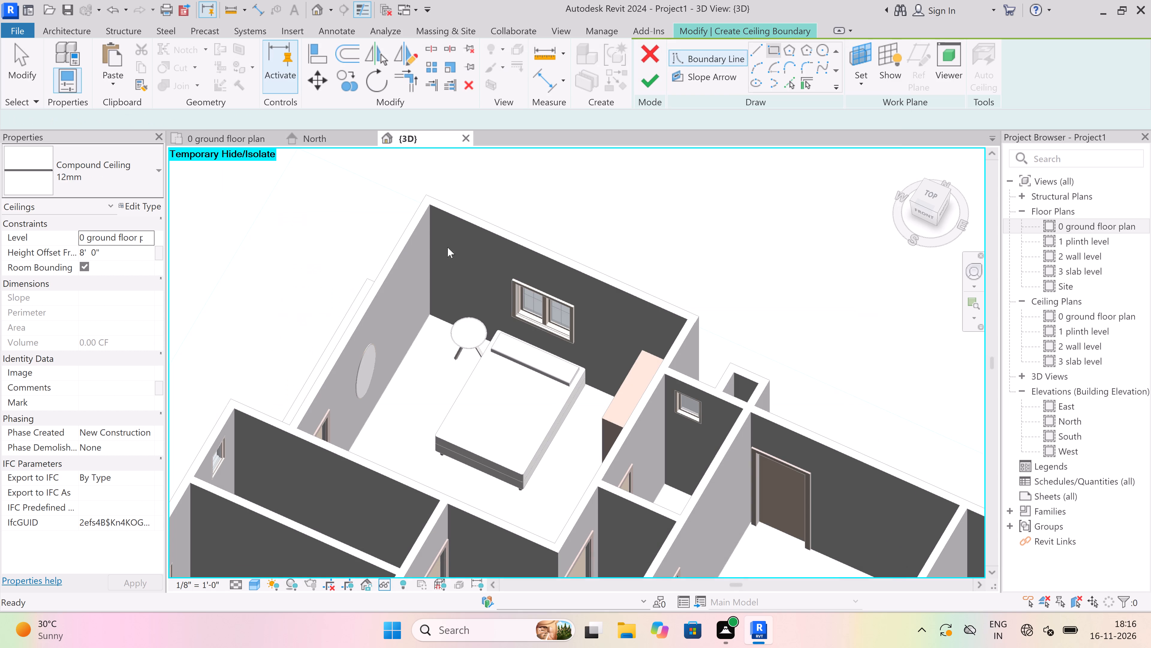
Set the ceiling's height offset from level to 0' 9".
scroll(430, 210, "up", 4)
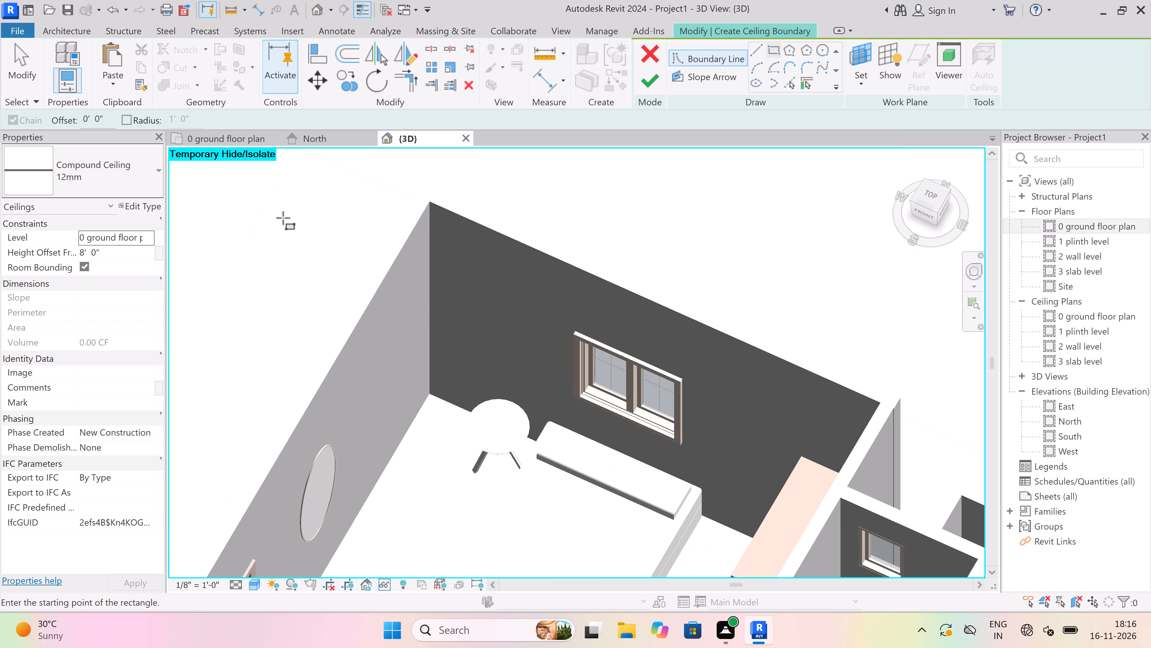
left_click(120, 246)
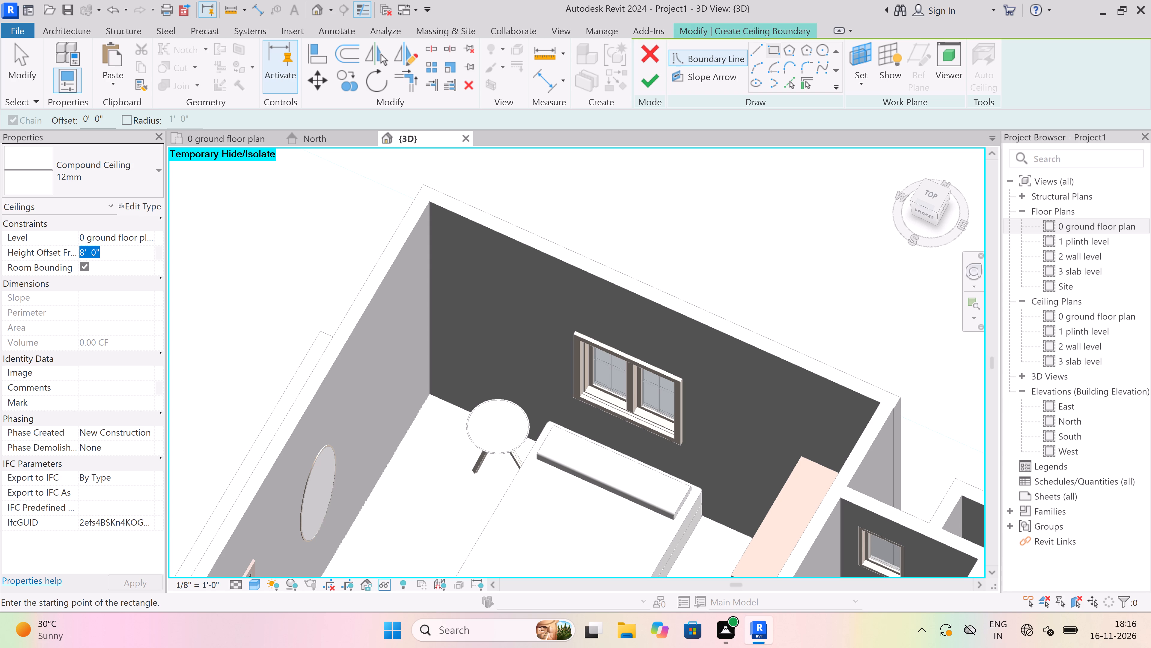
key("BackSpace")
key("9")
key("shift+quotedbl")
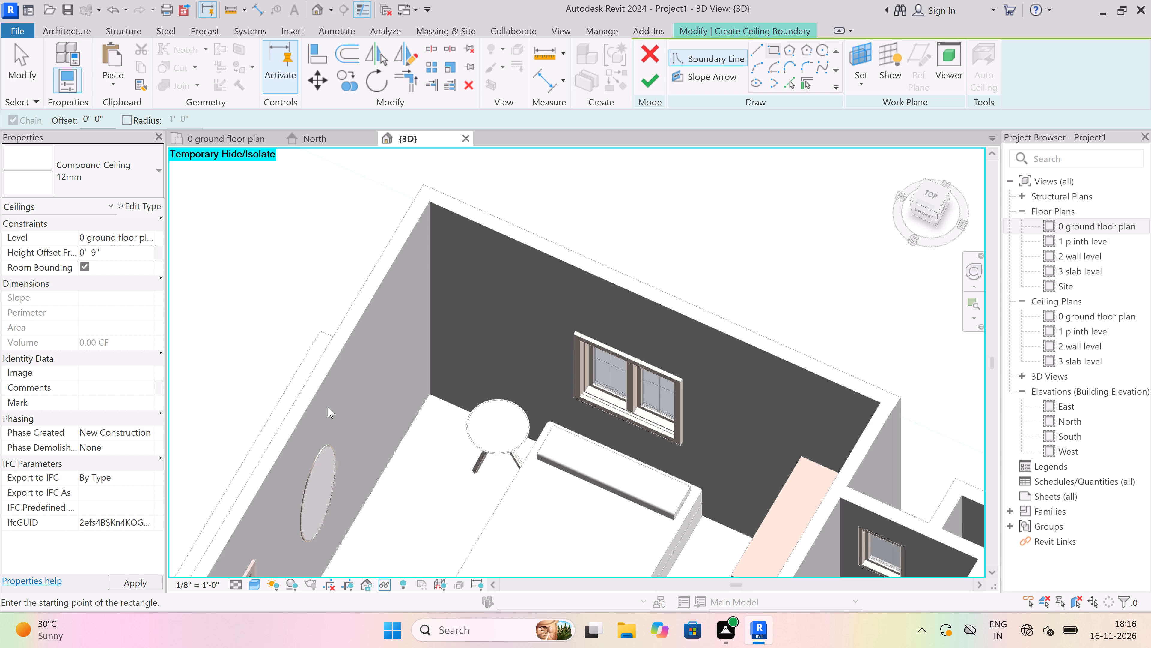
Draw a rectangular ceiling boundary of about 173 SF between diagonally opposite wall corners of the mirrored bedroom and finish the sketch.
scroll(421, 191, "up", 3)
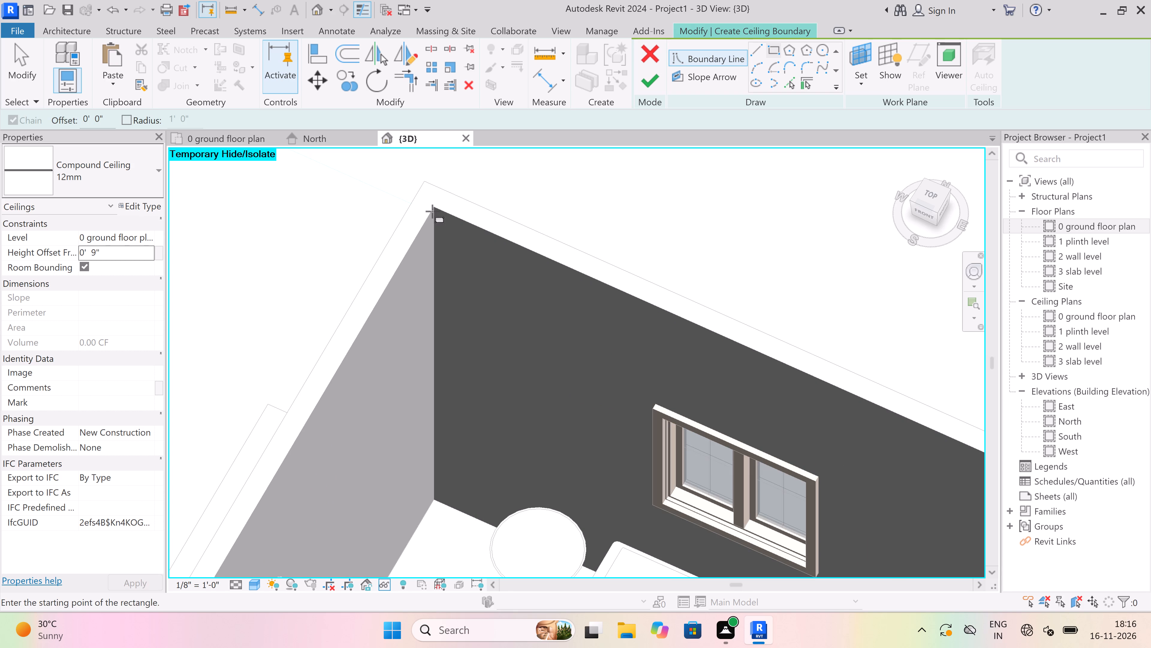
scroll(431, 206, "up", 9)
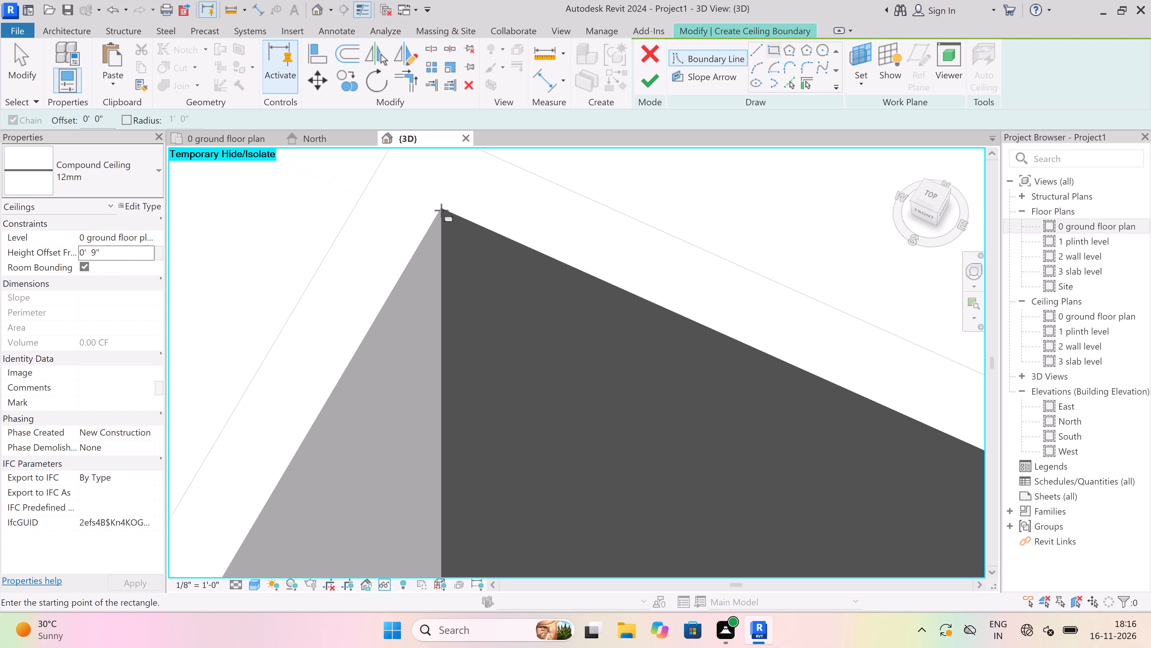
left_click(441, 208)
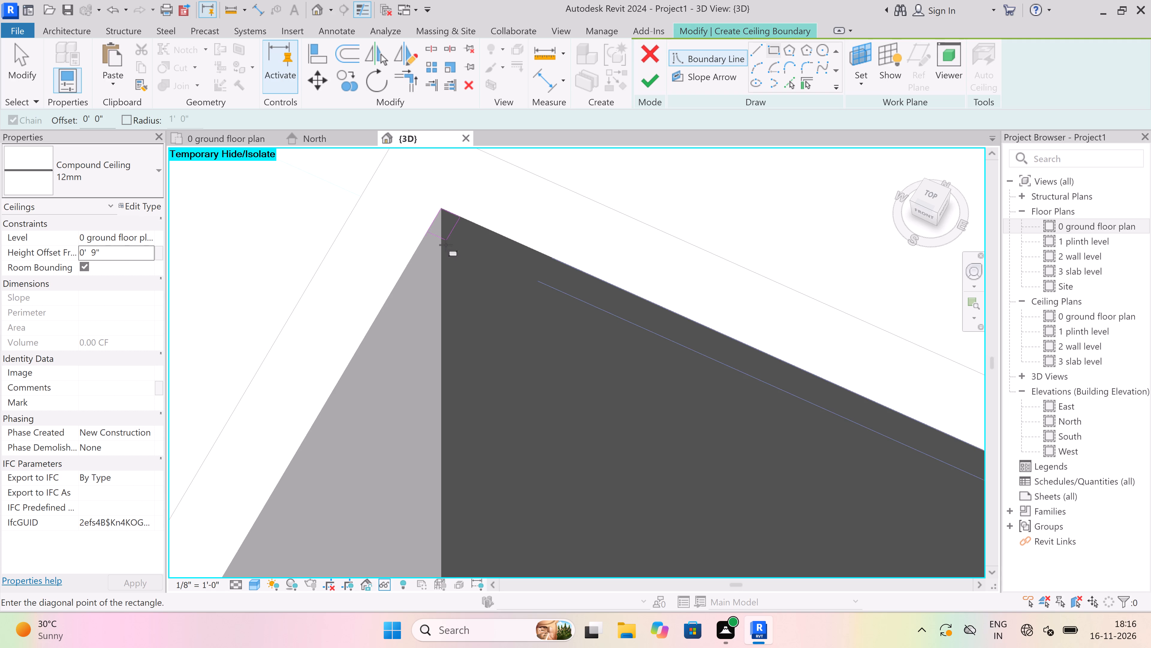
scroll(451, 240, "down", 19)
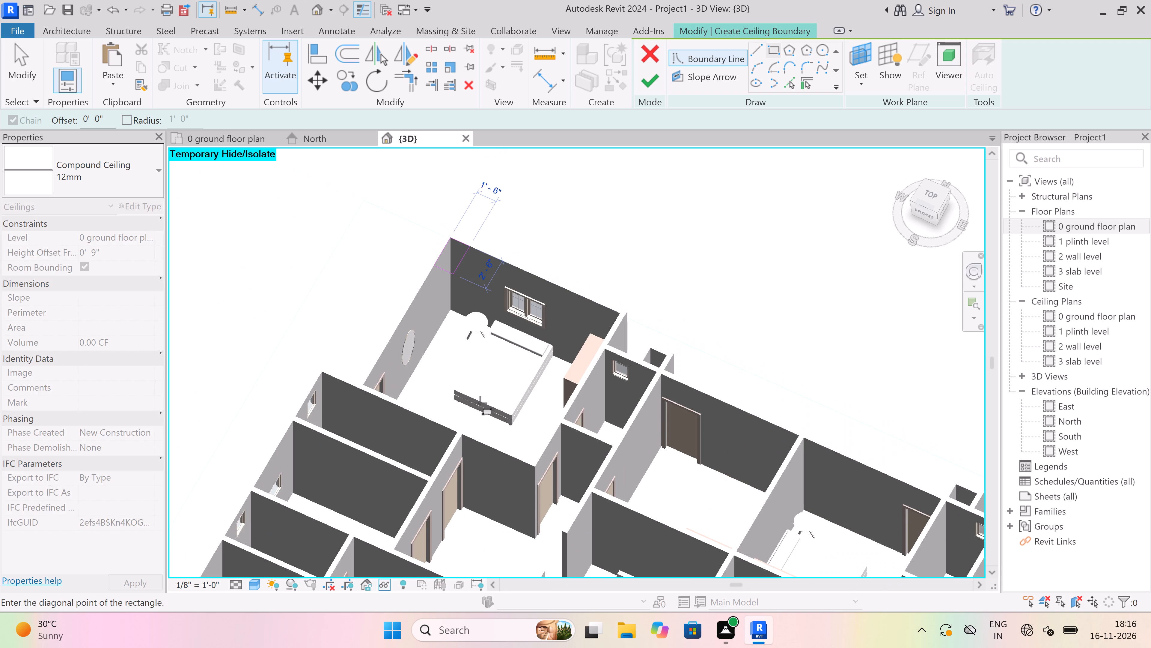
scroll(491, 431, "up", 5)
scroll(573, 443, "up", 4)
scroll(567, 490, "up", 9)
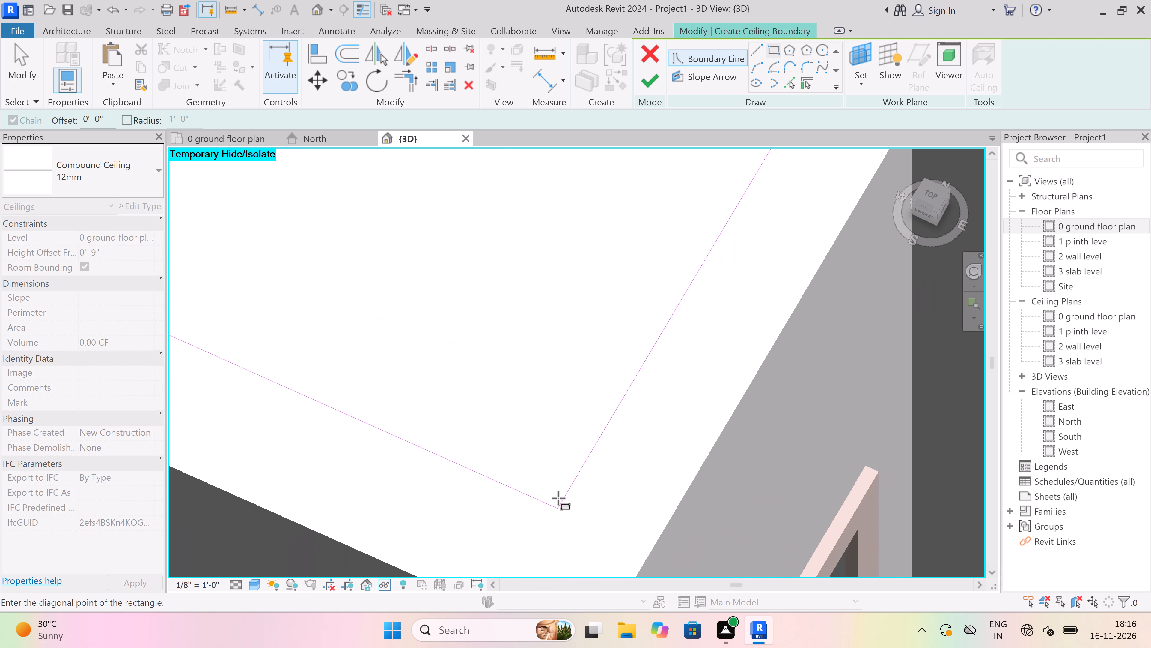
scroll(561, 479, "down", 4)
scroll(552, 520, "up", 3)
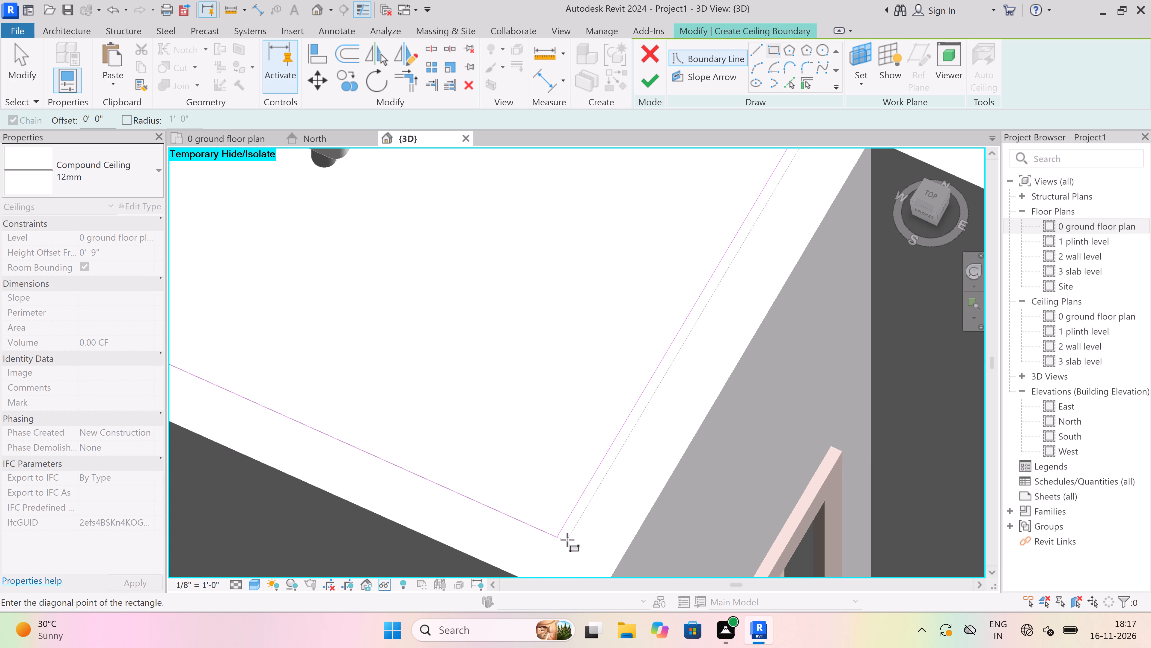
scroll(565, 541, "up", 2)
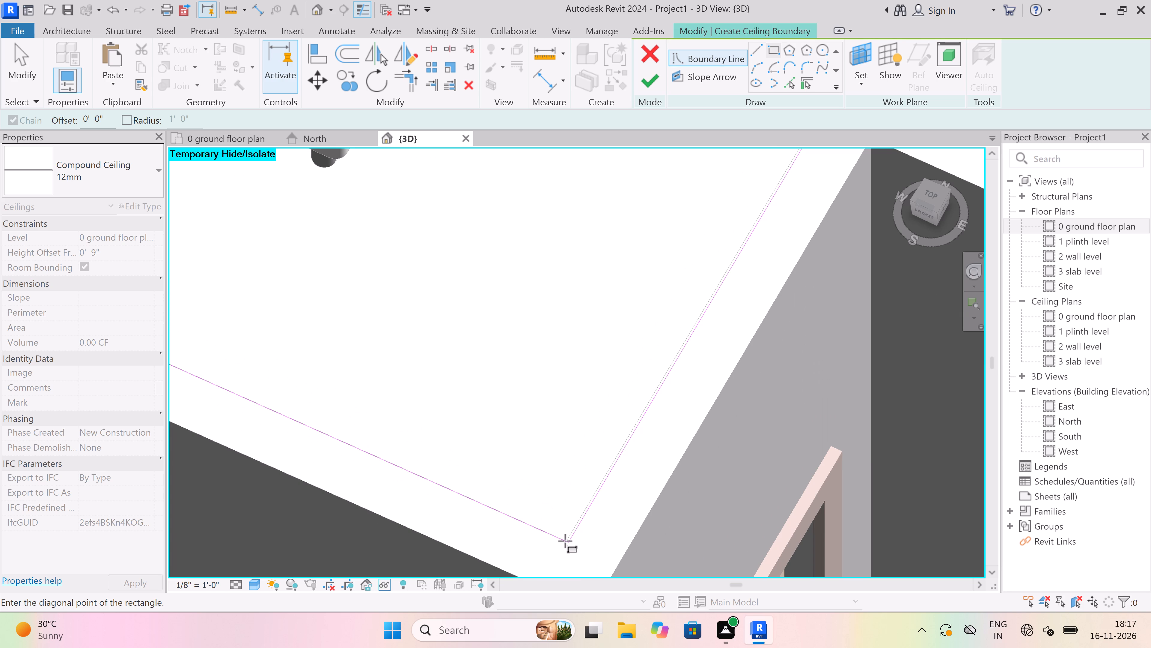
scroll(565, 541, "up", 5)
left_click(569, 541)
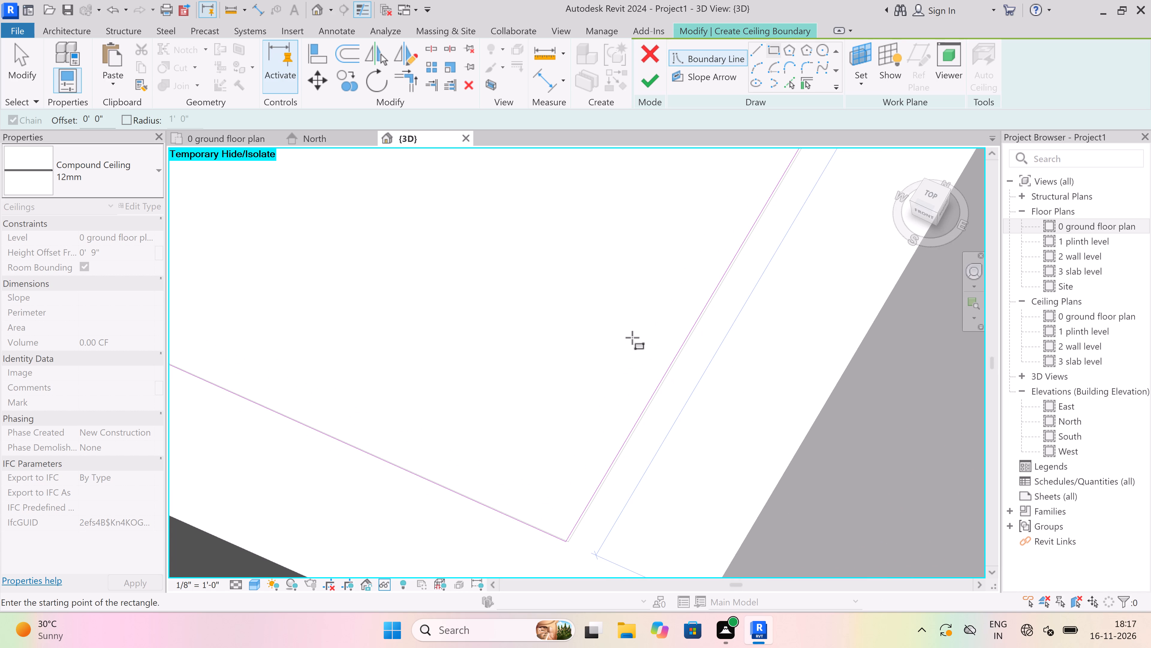
left_click(650, 73)
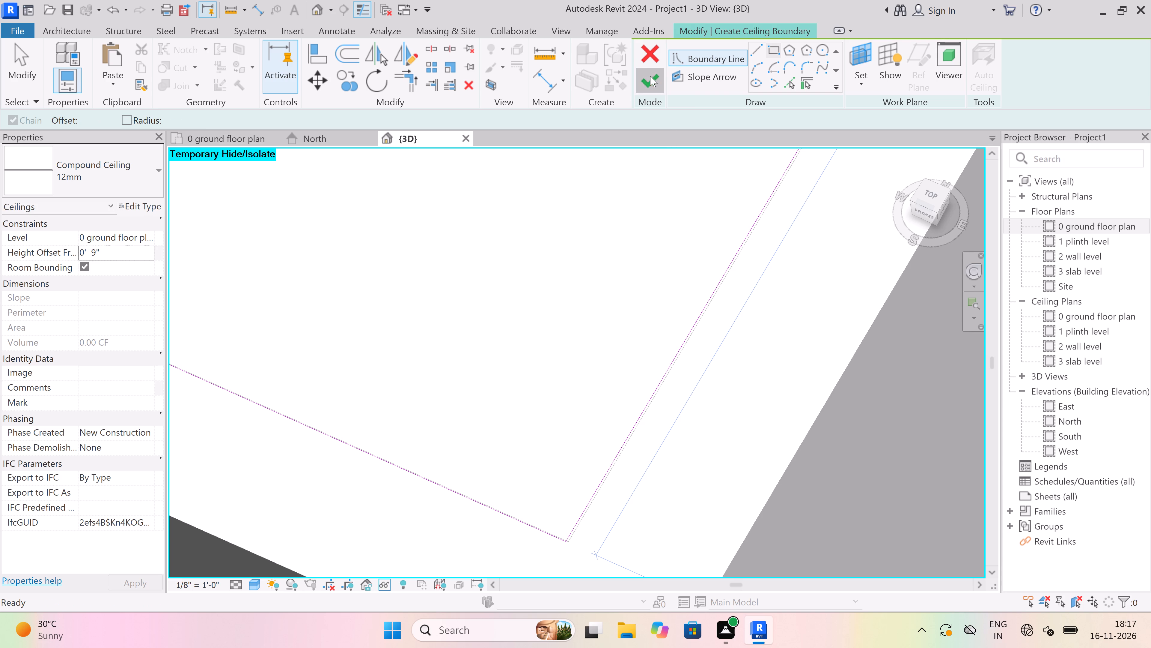
Select the new 12mm ceiling lying outside the mirrored bedroom and change its level to 3 slab level.
scroll(511, 357, "down", 4)
scroll(535, 396, "down", 12)
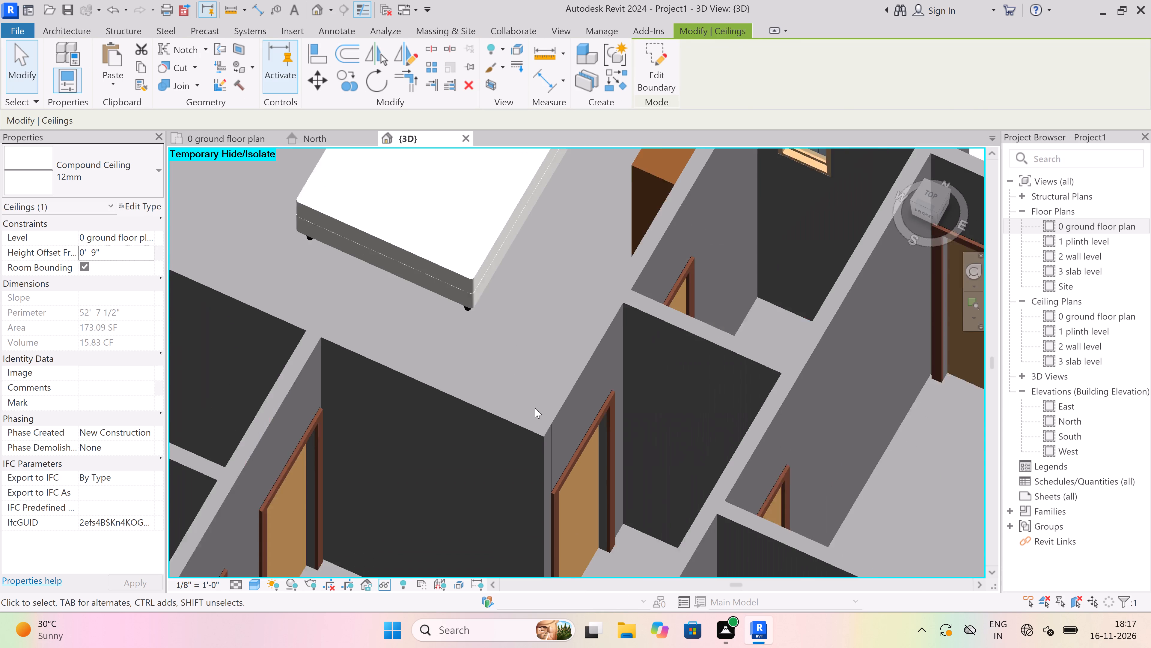
scroll(535, 408, "down", 9)
scroll(551, 289, "up", 5)
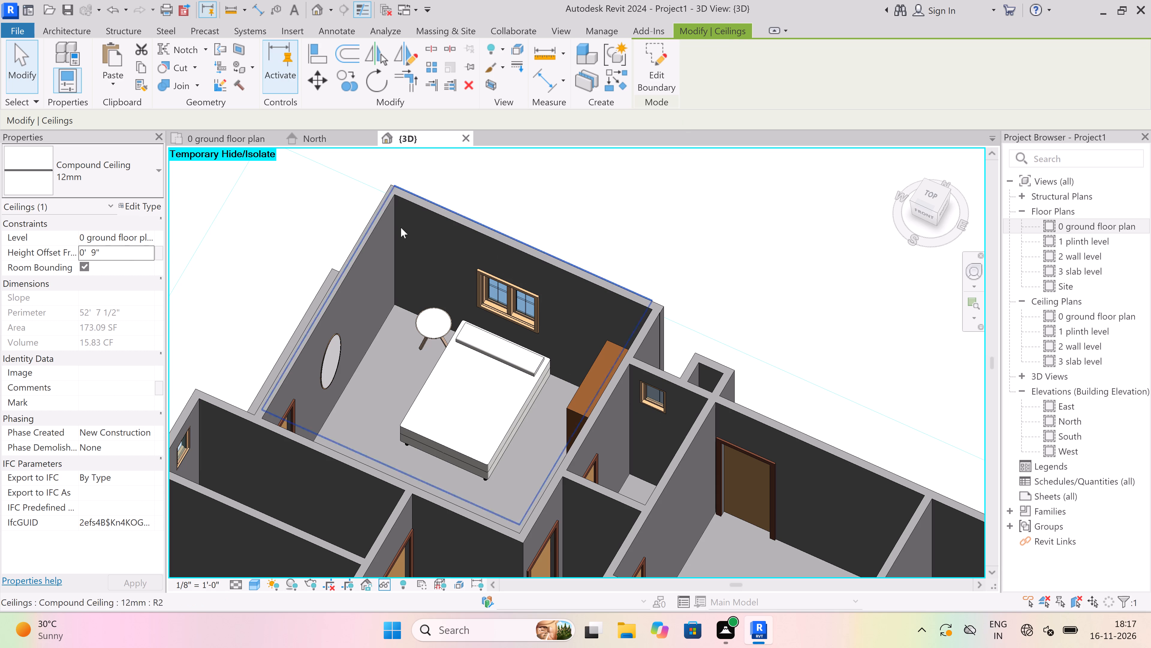
scroll(432, 193, "down", 4)
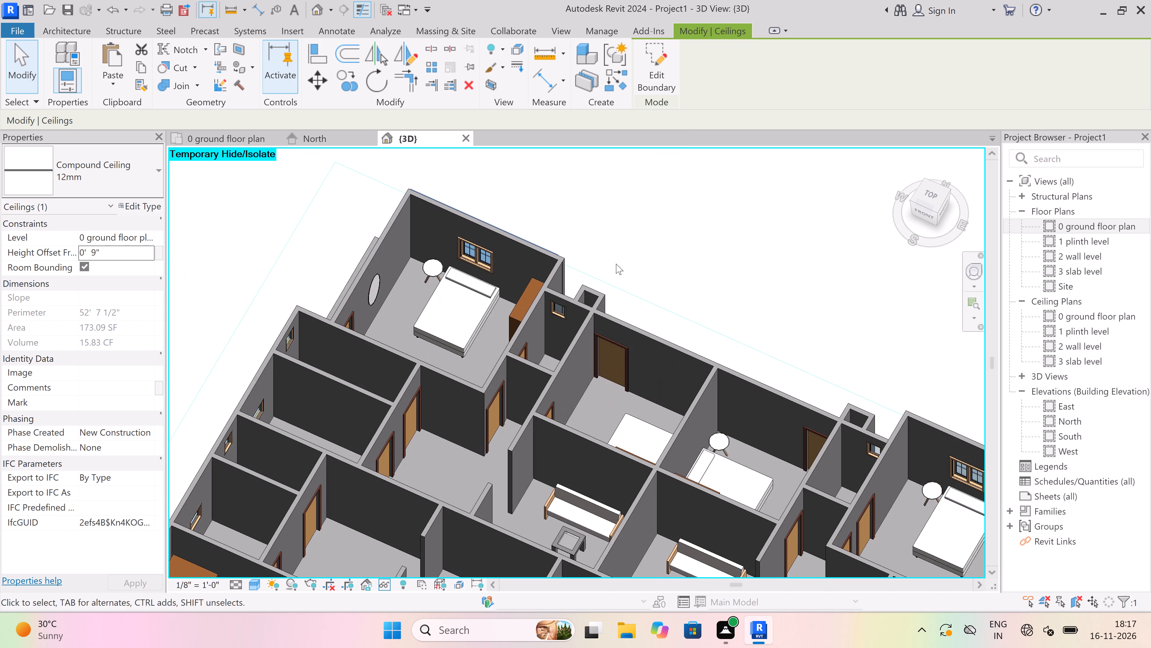
middle_click_drag(612, 271, 469, 329)
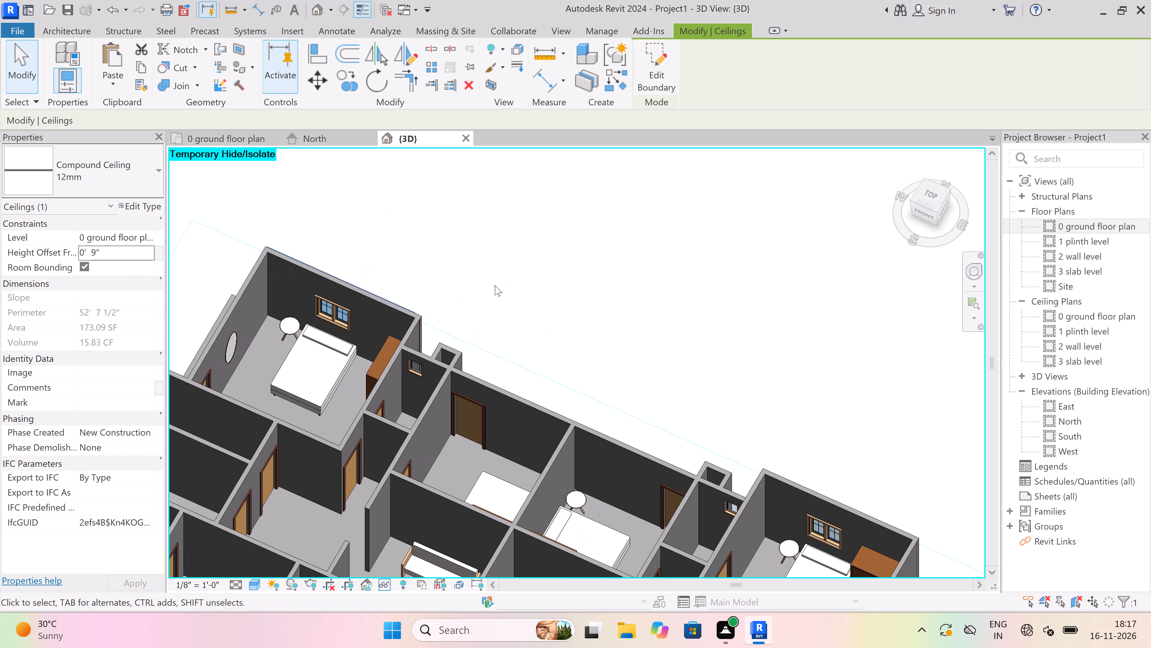
middle_click_drag(495, 285, 321, 317, "shift")
scroll(399, 352, "up", 2)
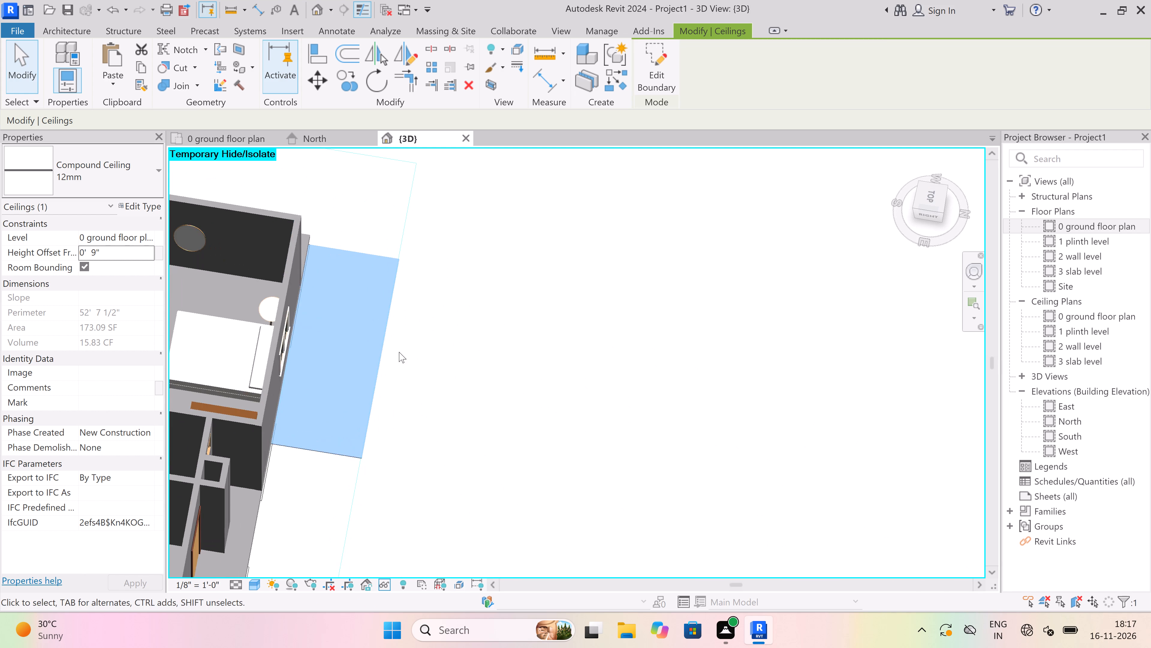
key("Escape")
left_click(367, 411)
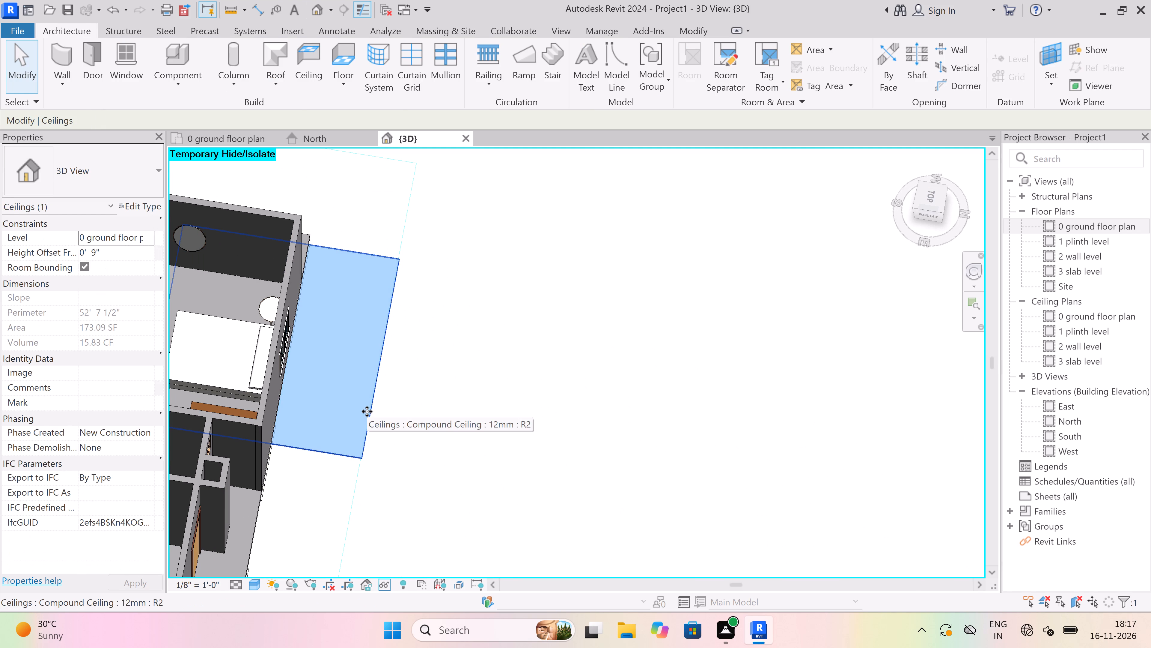
left_click(144, 235)
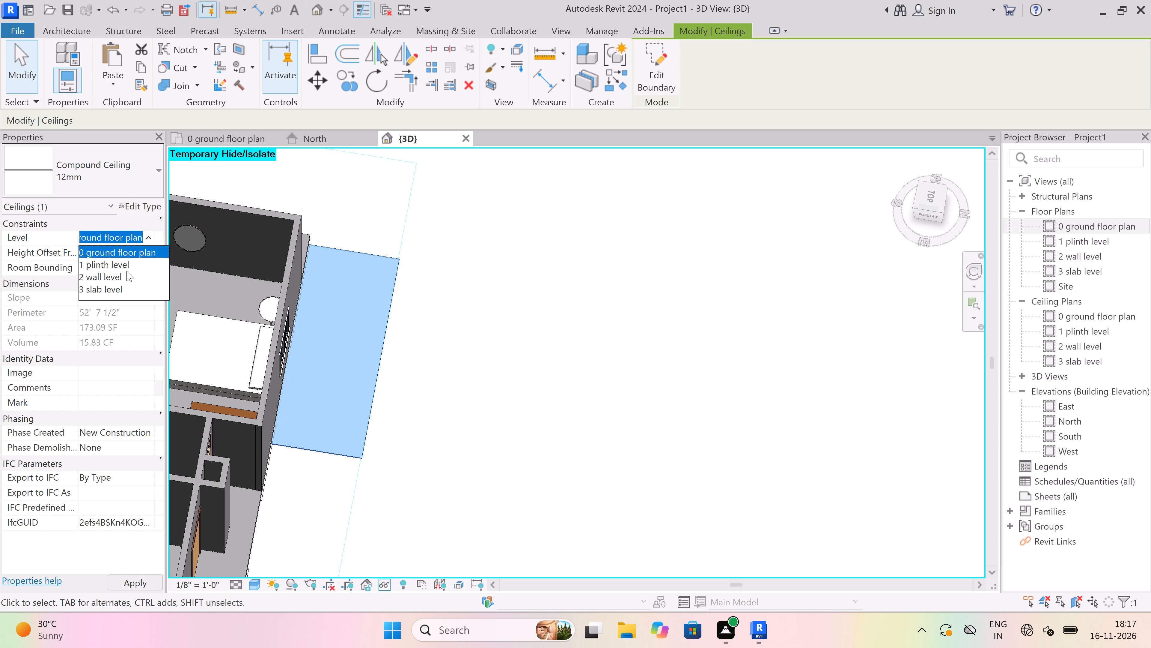
left_click(136, 287)
Nudge the selected 12mm ceiling west in small increments until its side edges line up with the mirrored bedroom's side walls.
scroll(629, 340, "down", 3)
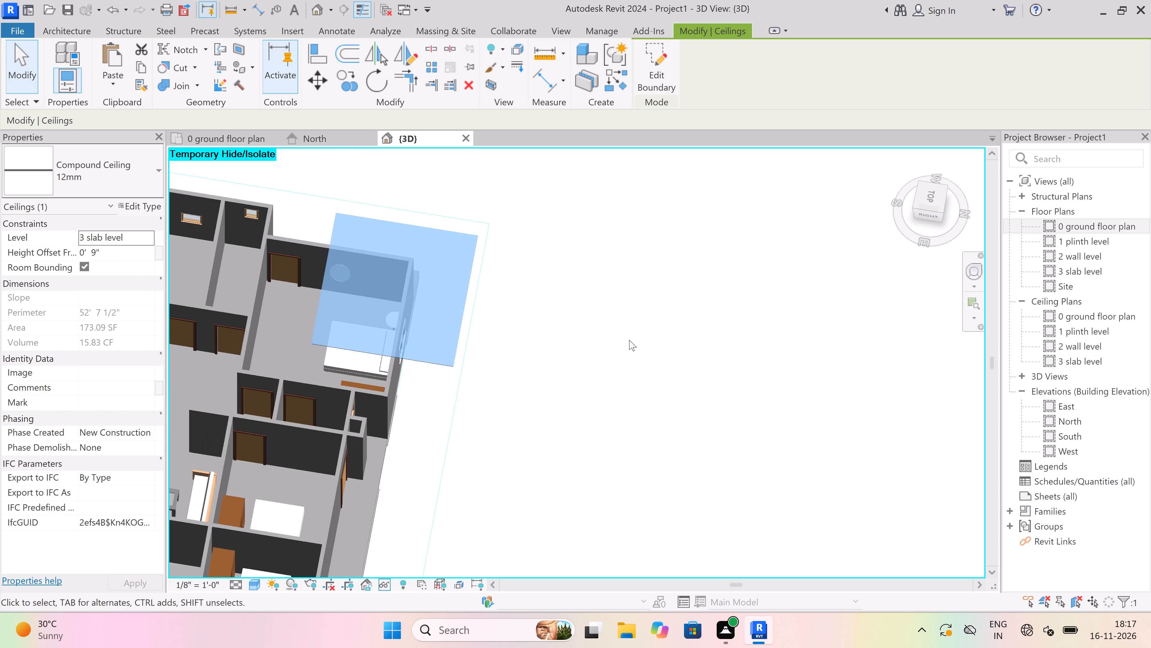
scroll(629, 340, "down", 3)
scroll(384, 331, "up", 7)
scroll(428, 367, "down", 3)
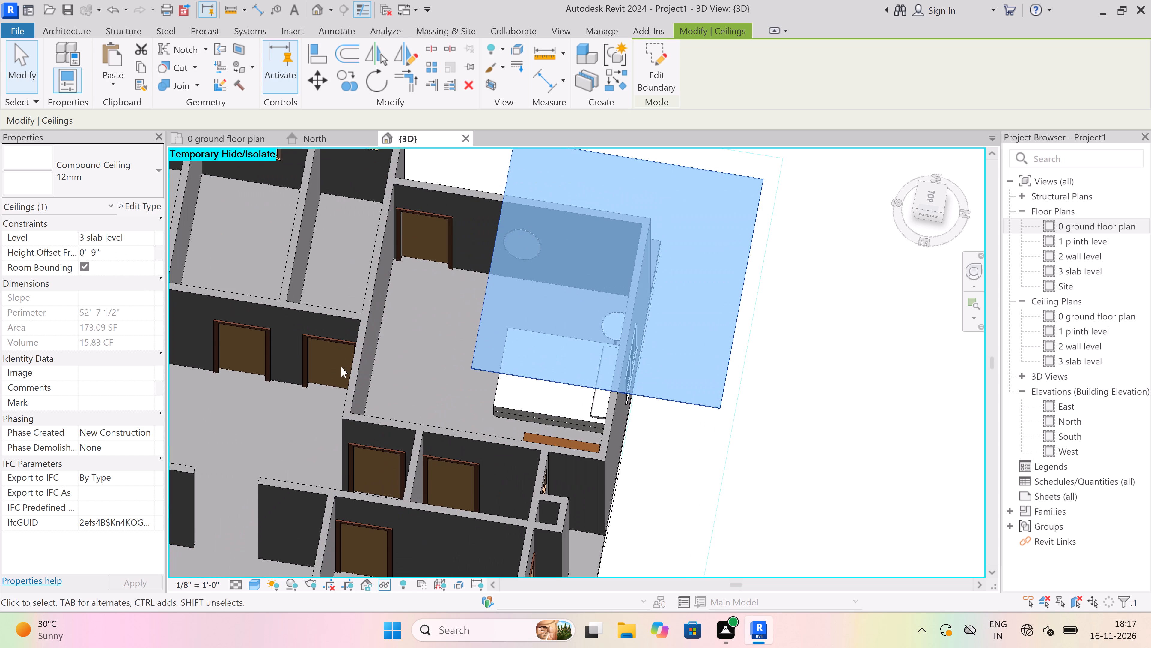
scroll(346, 361, "down", 2)
scroll(466, 313, "up", 4)
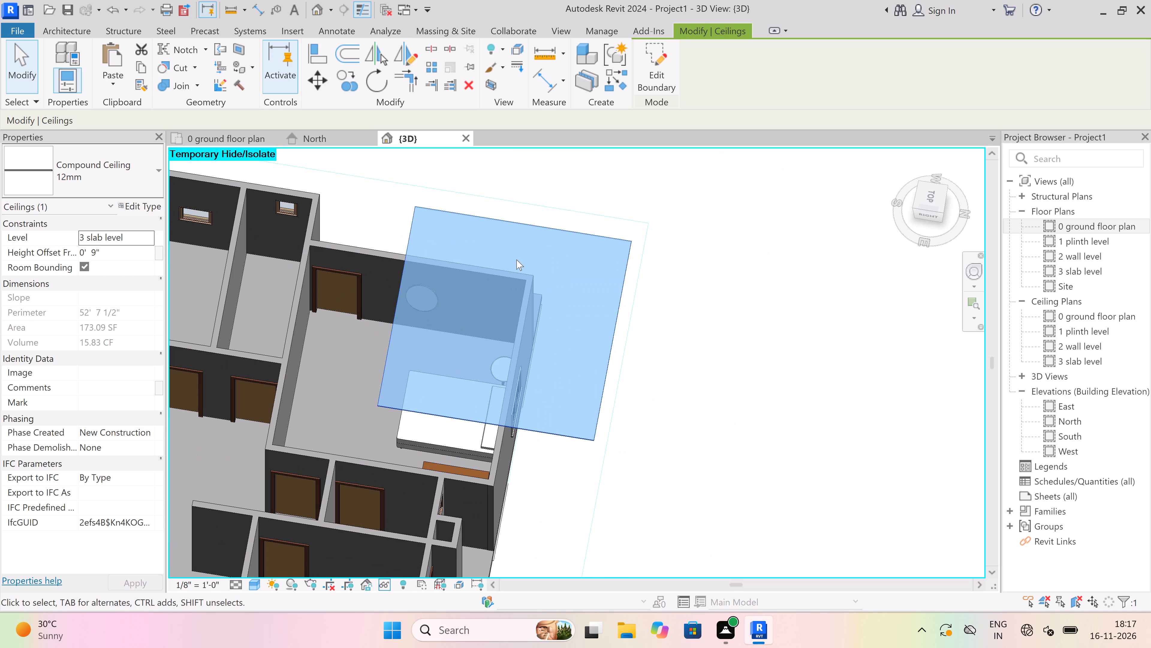
key("Left")
key("Left")
key("Left")
key("Left")
key("Left")
key("Left")
key("Left")
key("Left")
key("Left")
key("Left")
key("Left")
key("Left")
key("Left")
key("Left")
key("Left")
key("Left")
key("Left")
key("Left")
key("Left")
key("Left")
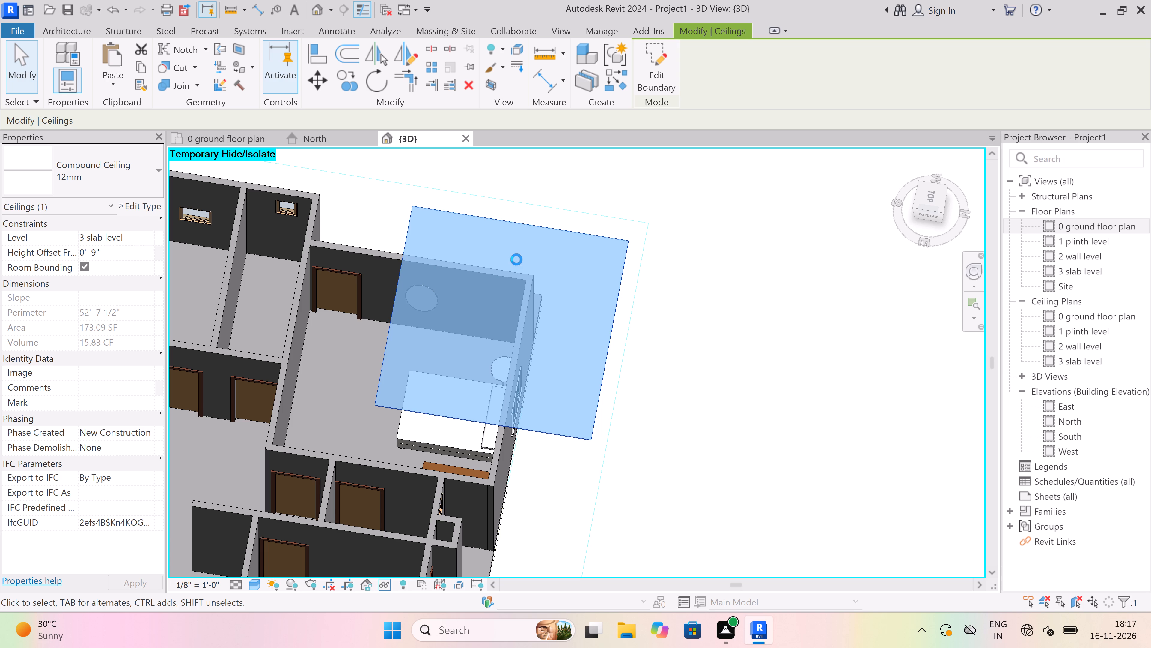
key("Left")
key("Left")
key("Left")
key("Left")
key("Left")
key("Left")
key("Left")
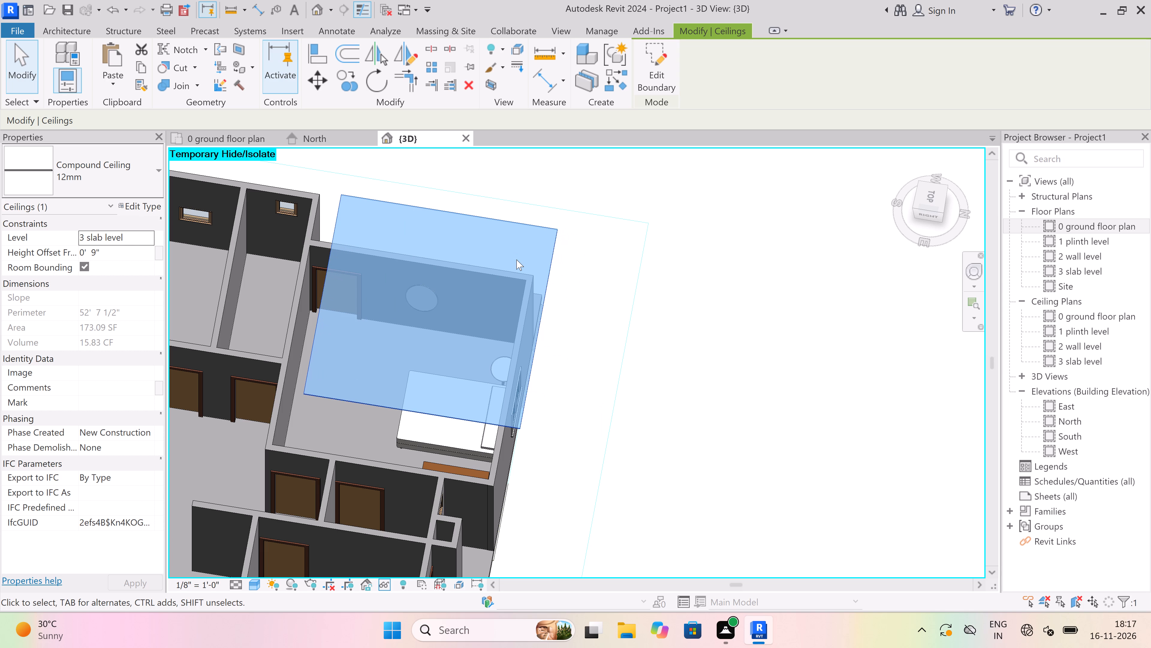
key("Left")
key("Left")
key("Left")
key("Left")
key("Left")
key("Left")
key("Left")
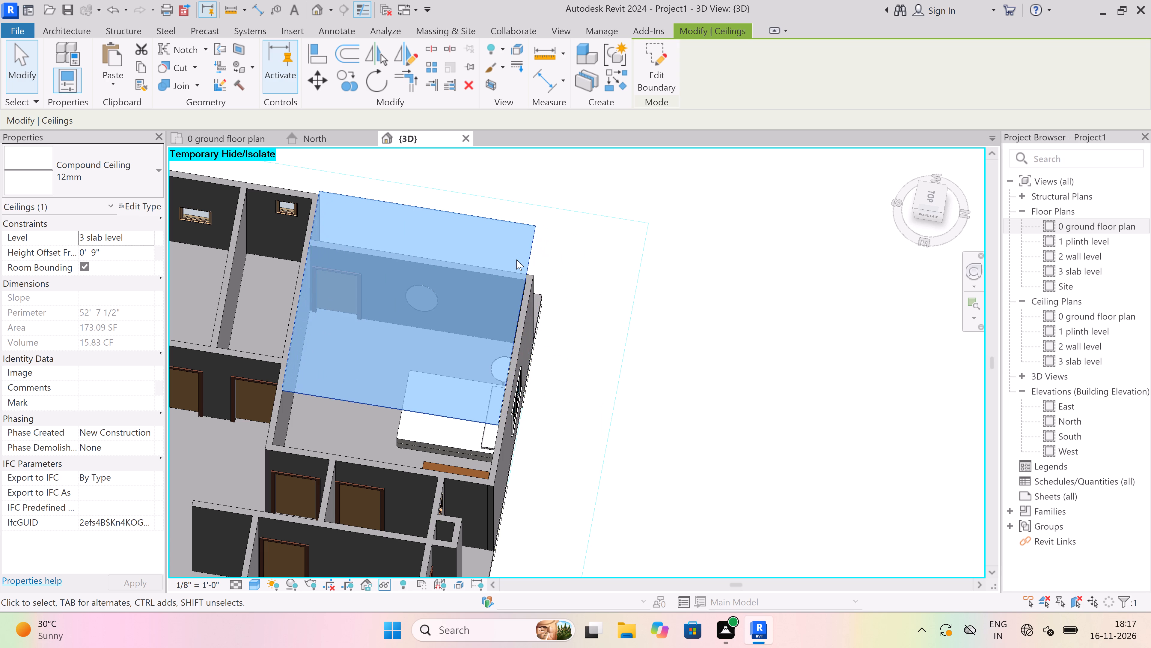
key("Left")
Nudge the ceiling south and fine-tune its position in single increments so that it fits inside the mirrored bedroom's four walls.
key("Down")
key("Down")
key("Down")
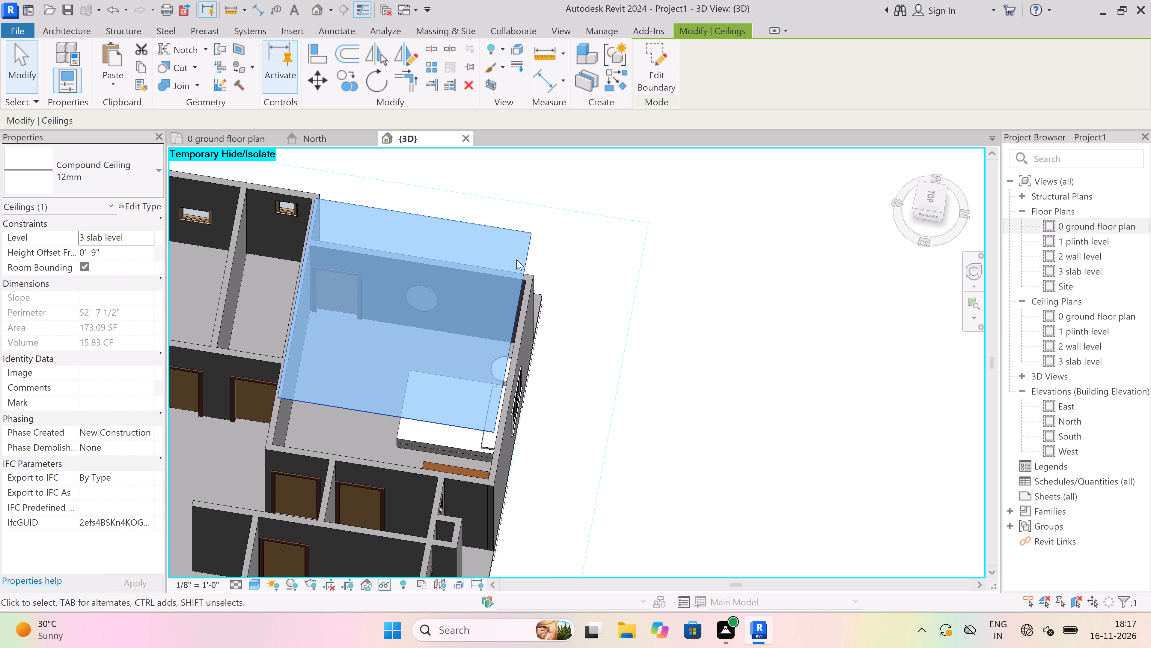
key("Down")
key("Down")
key("Down")
key("Down")
key("Down")
key("Down")
key("Down")
key("Down")
key("Down")
key("Down")
key("Down")
key("Down")
key("Down")
key("Down")
key("Down")
key("Down")
key("Down")
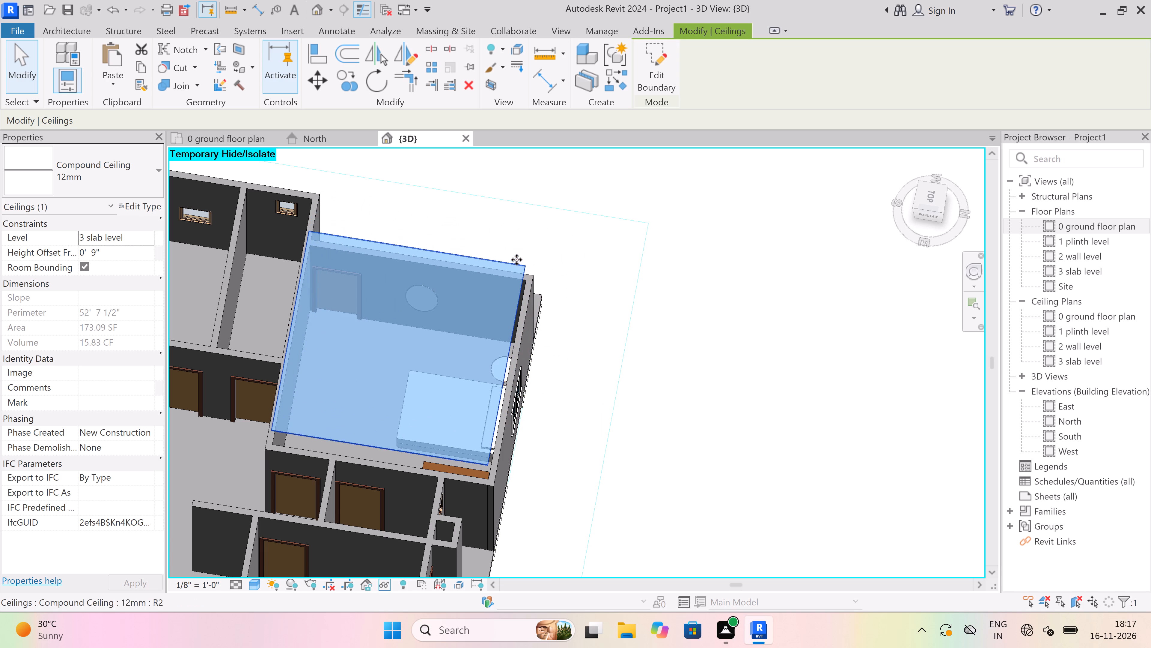
key("Down")
key("Down")
key("Down")
key("Down")
key("Down")
key("Down")
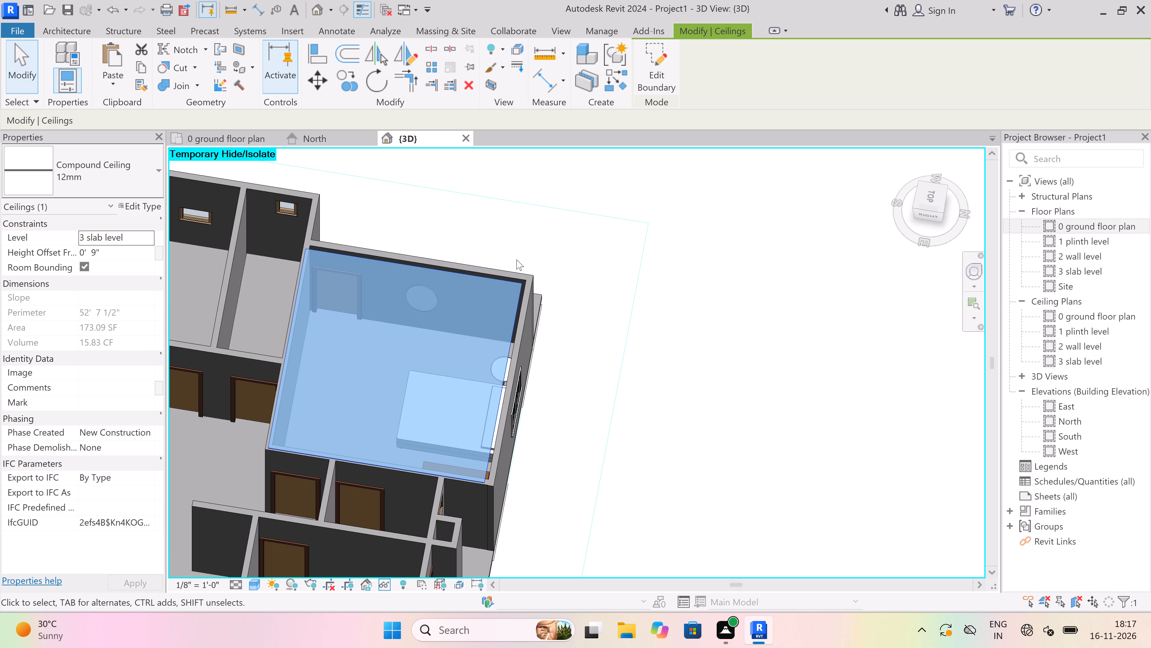
key("Right")
key("Right")
key("Up")
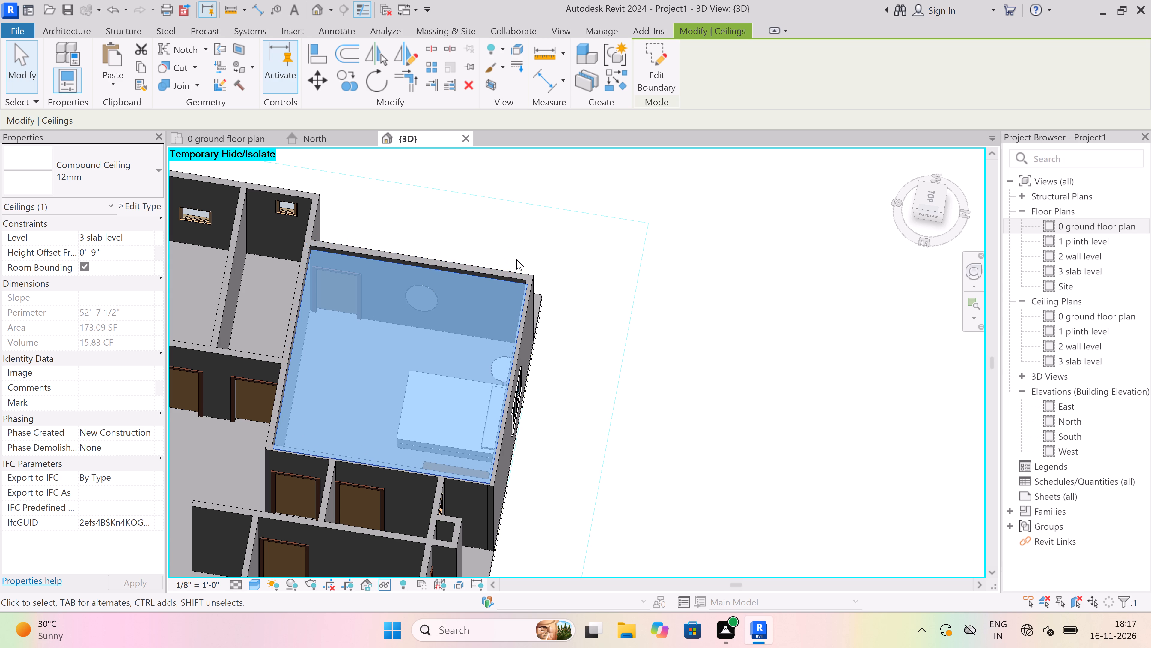
key("Up")
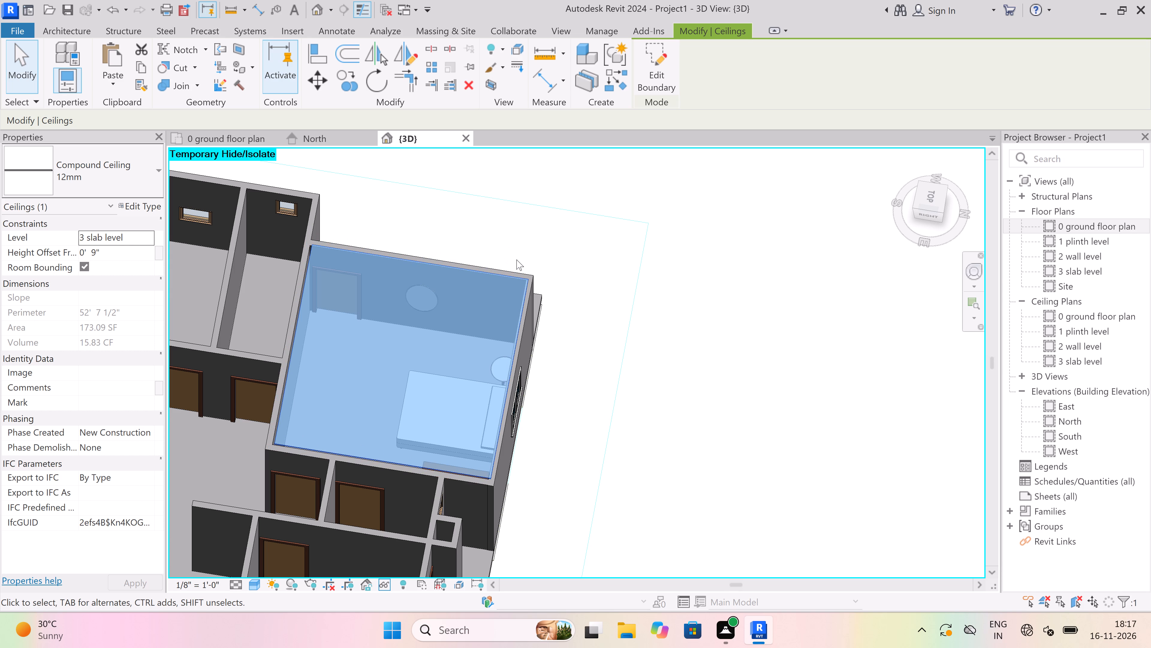
key("Left")
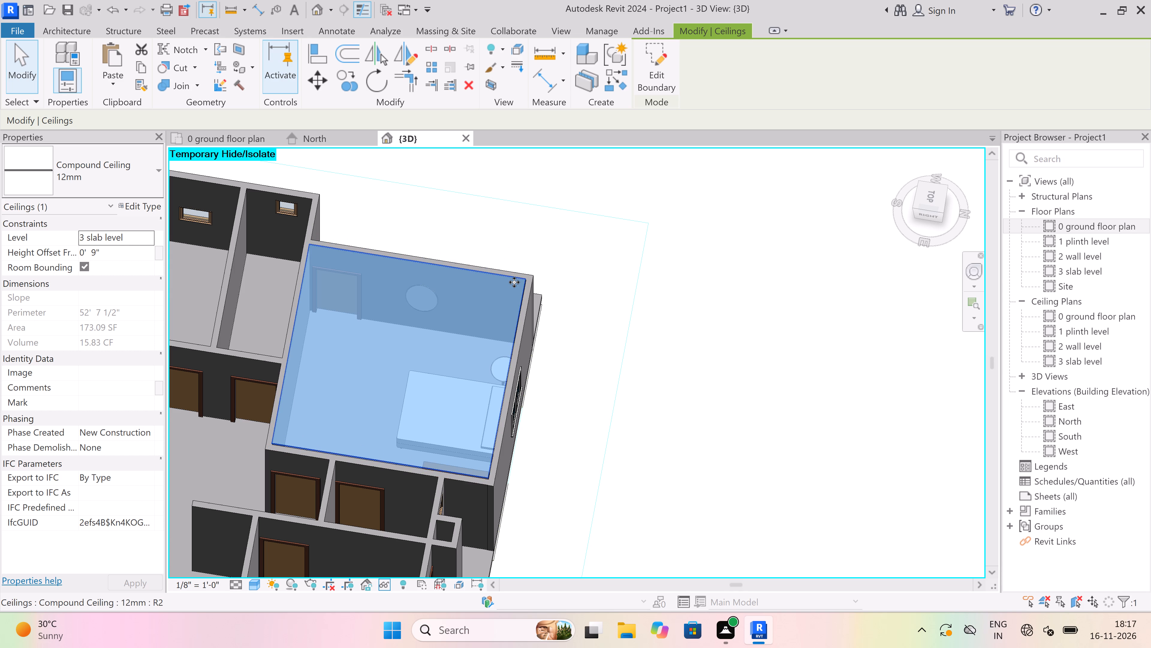
Reselect the bedroom ceiling and duplicate its 12mm type under the name 12mm 2.
scroll(416, 402, "up", 2)
scroll(361, 496, "up", 3)
left_click(351, 468)
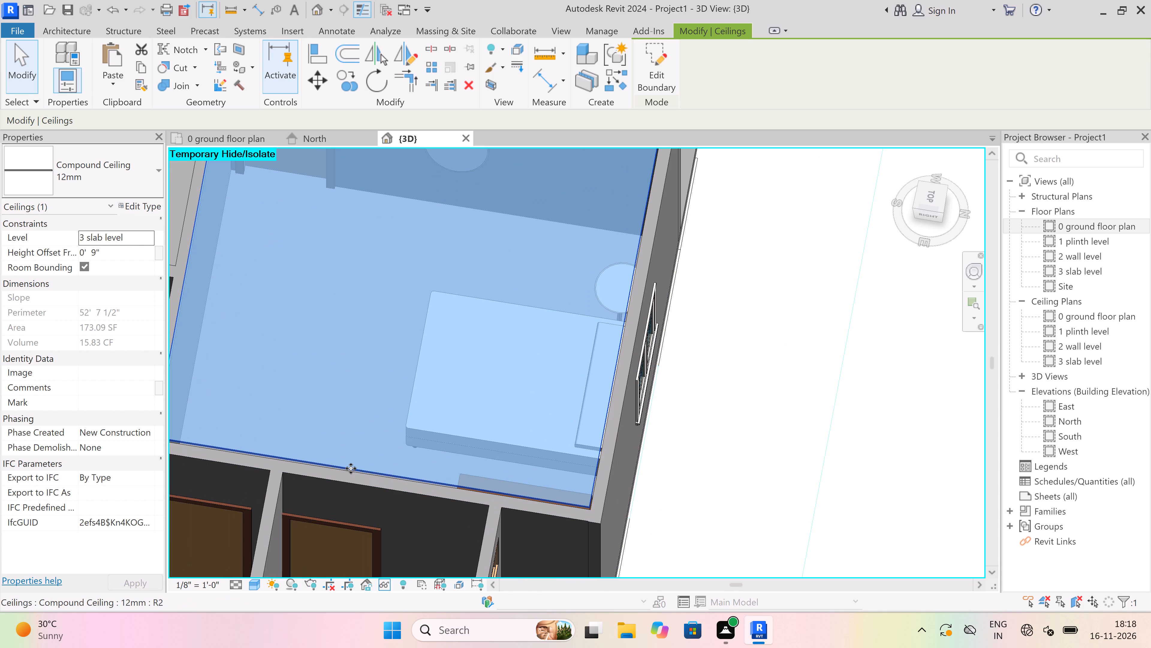
scroll(366, 467, "down", 3)
key("Escape")
scroll(273, 459, "up", 1)
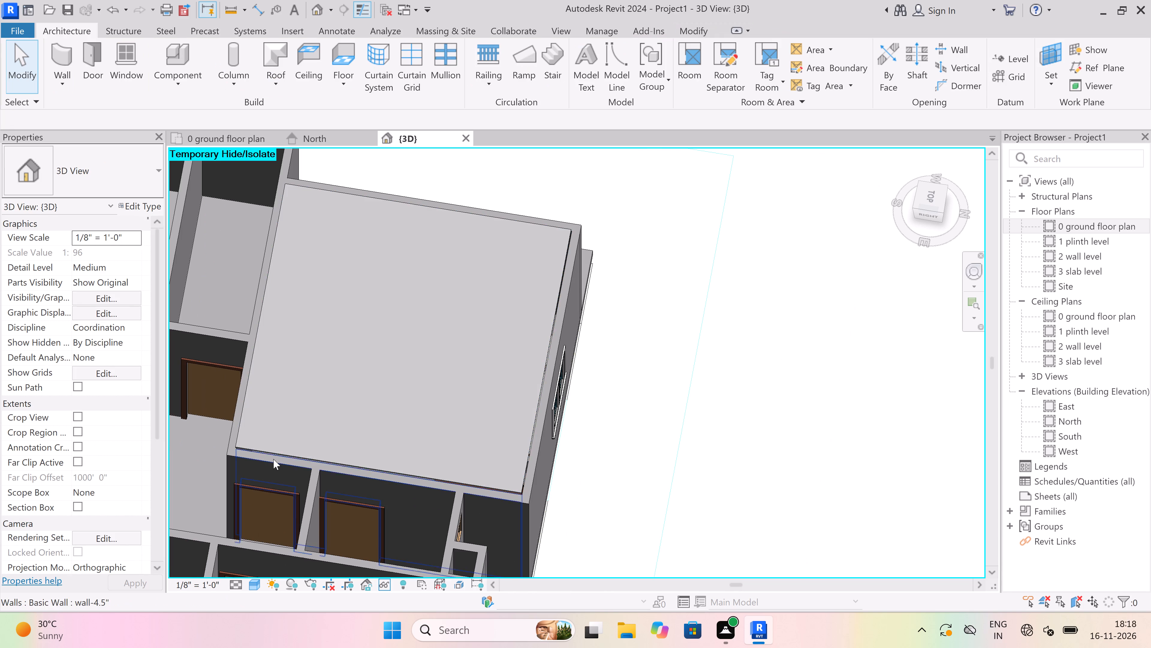
scroll(273, 459, "up", 1)
left_click(263, 445)
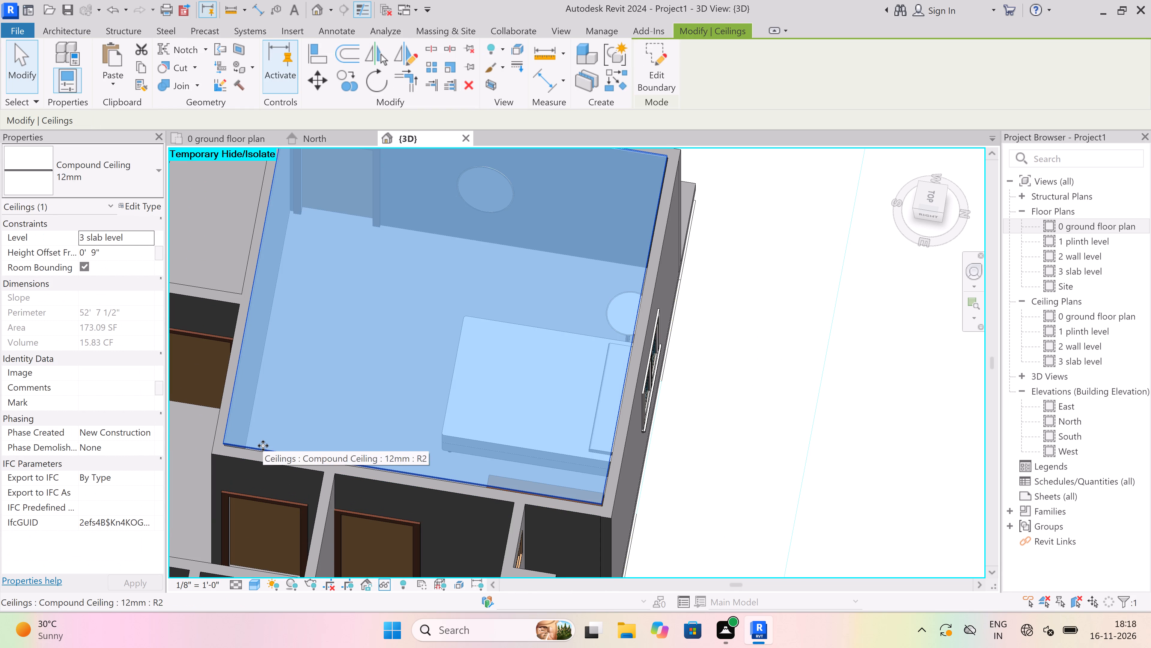
scroll(262, 440, "down", 4)
scroll(230, 245, "up", 2)
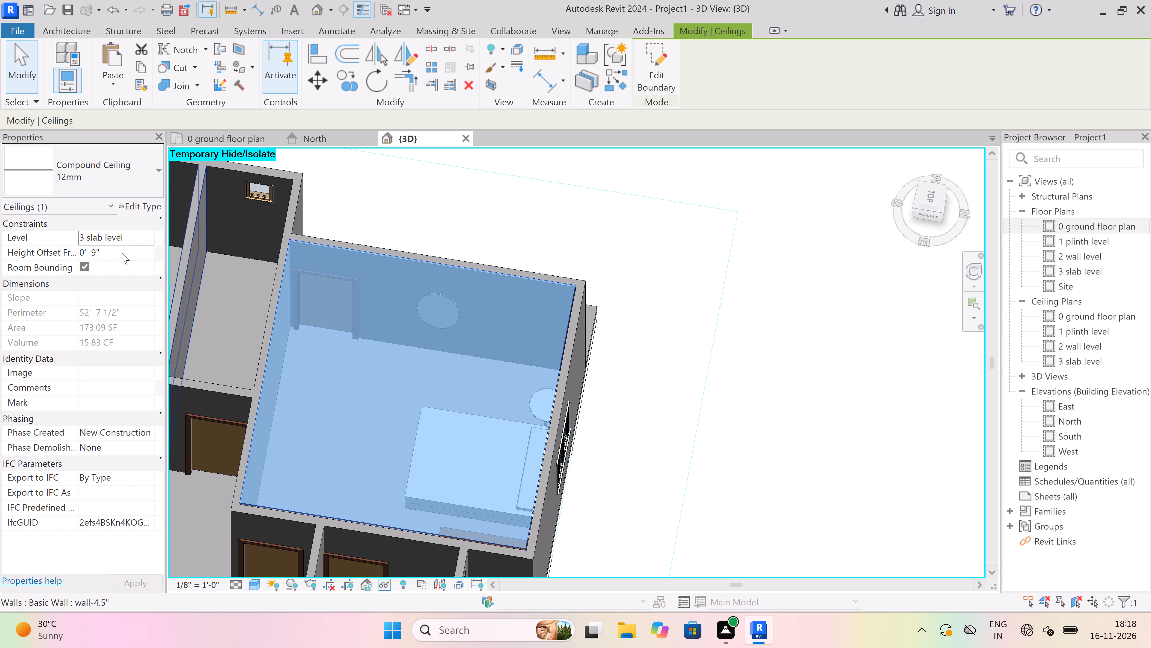
left_click(137, 193)
left_click(138, 203)
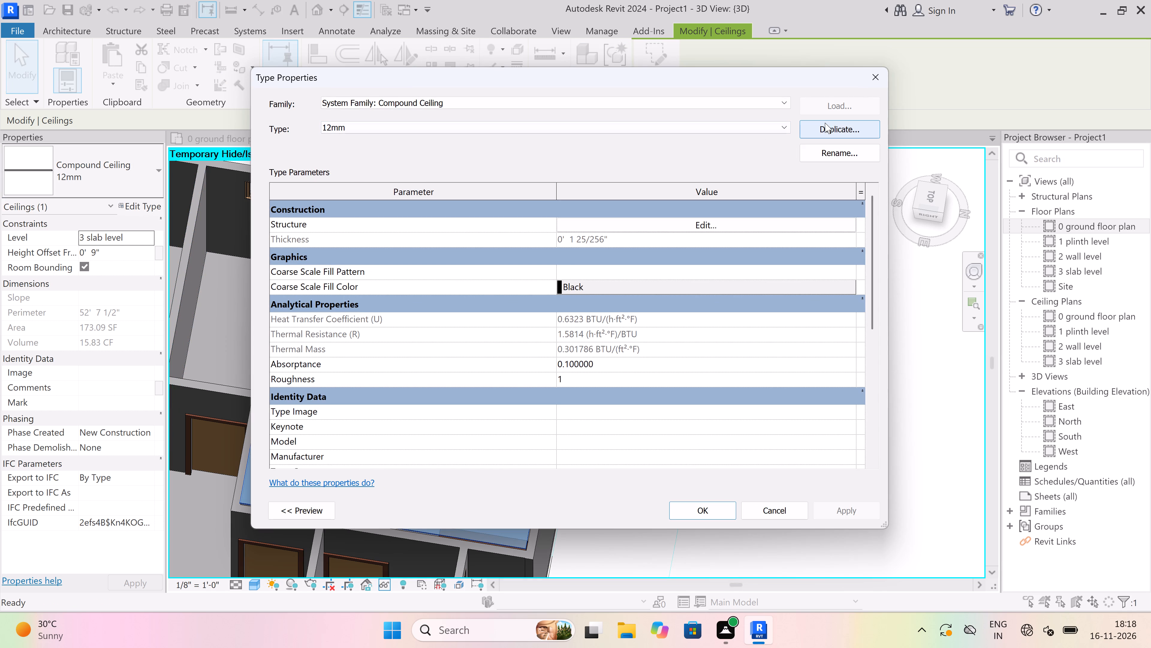
left_click(829, 124)
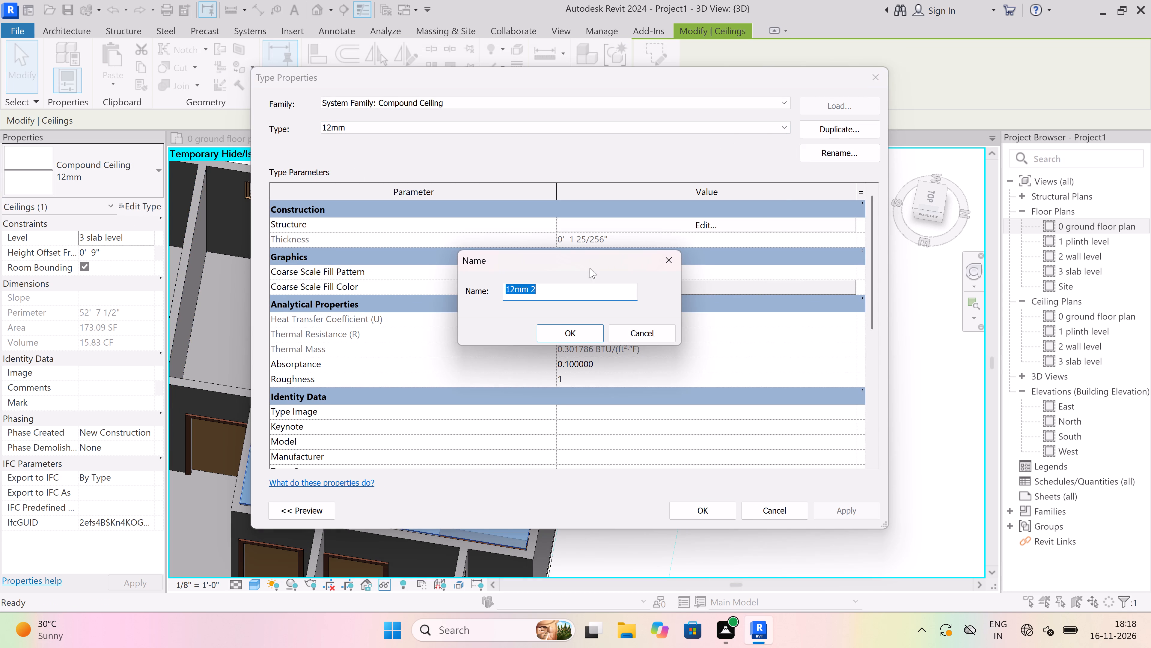
left_click(559, 331)
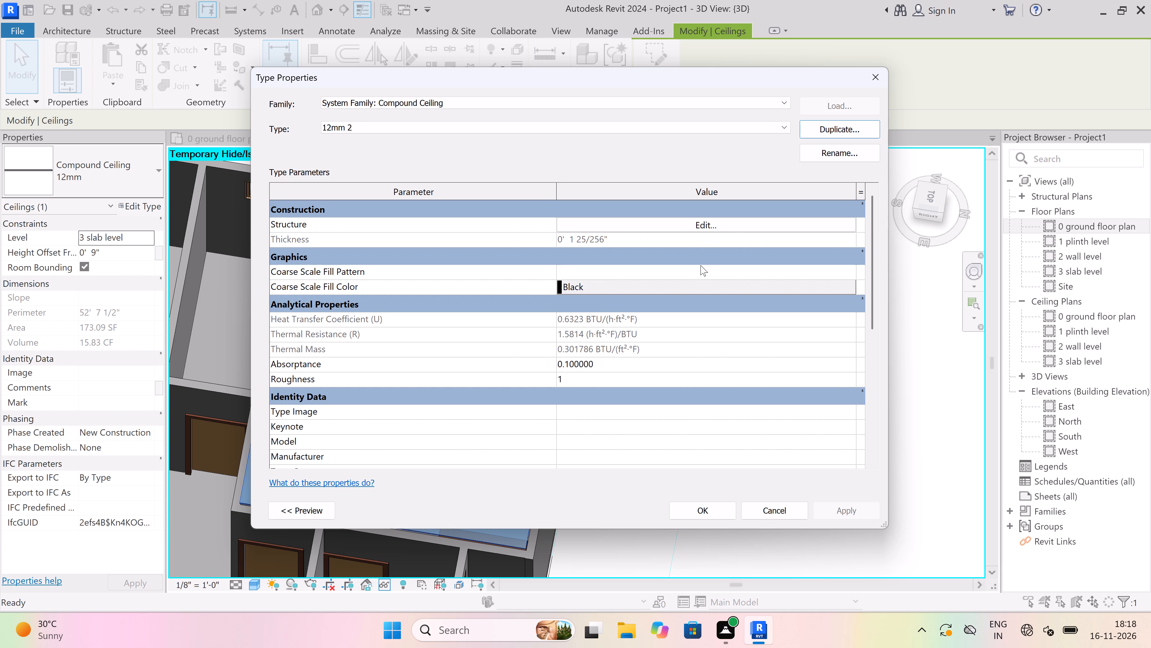
Review the 12mm 2 type's parameters and layer structure, and apply the type to the bedroom ceiling.
scroll(555, 276, "down", 4)
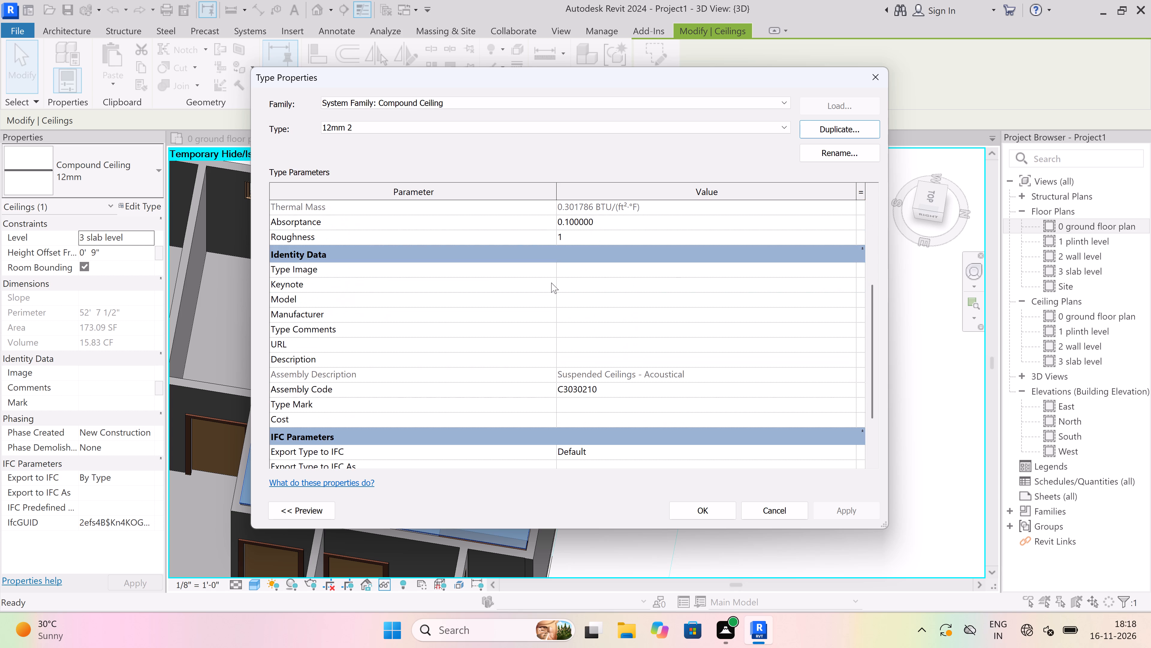
scroll(550, 283, "down", 3)
scroll(550, 283, "up", 11)
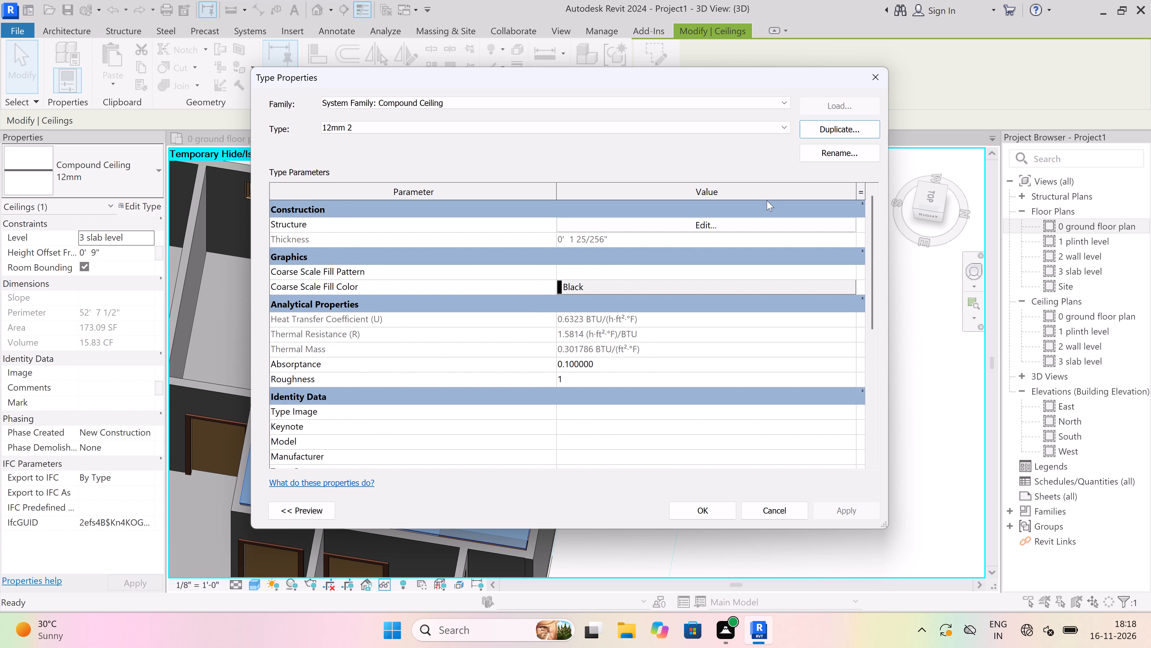
left_click(700, 222)
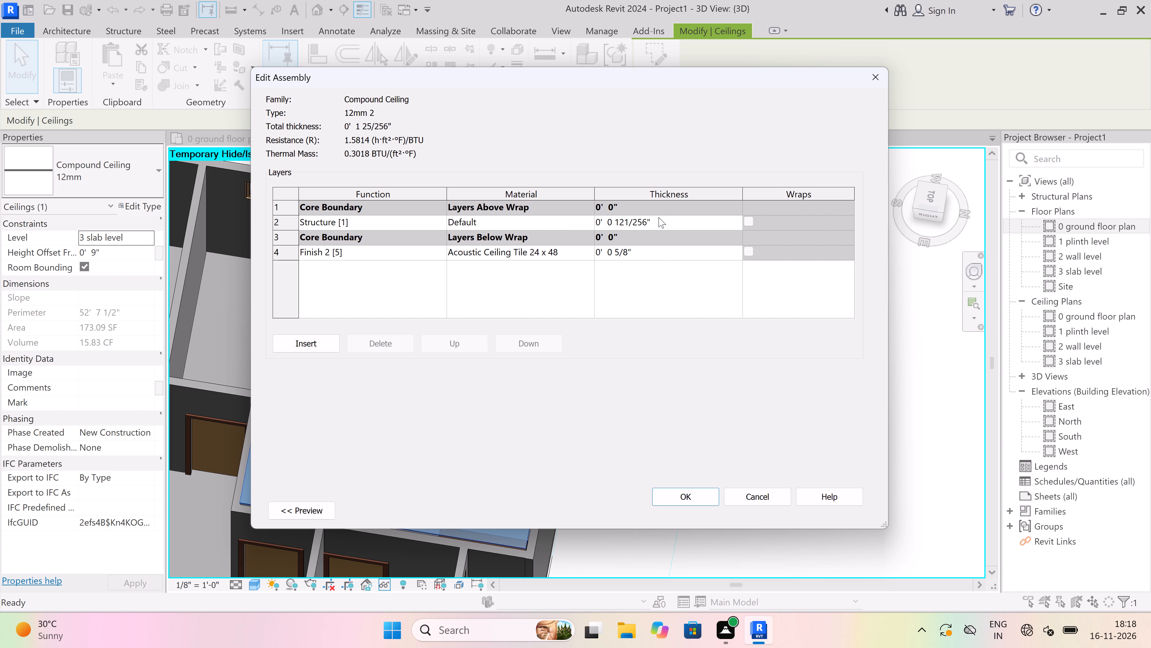
left_click(678, 497)
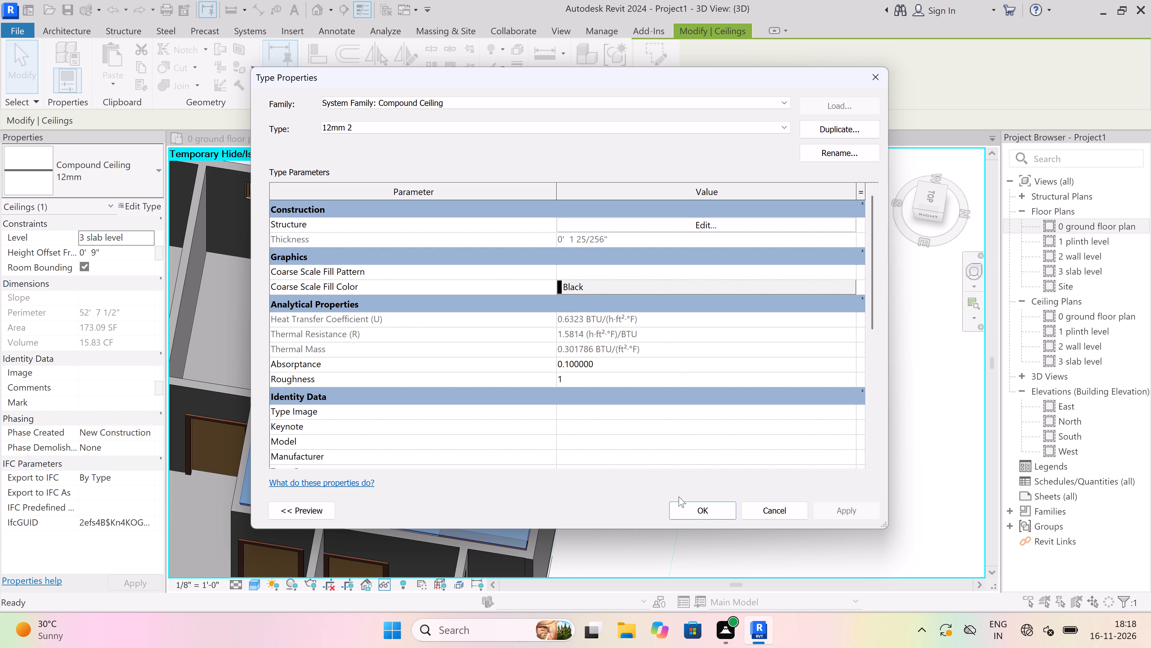
left_click(716, 509)
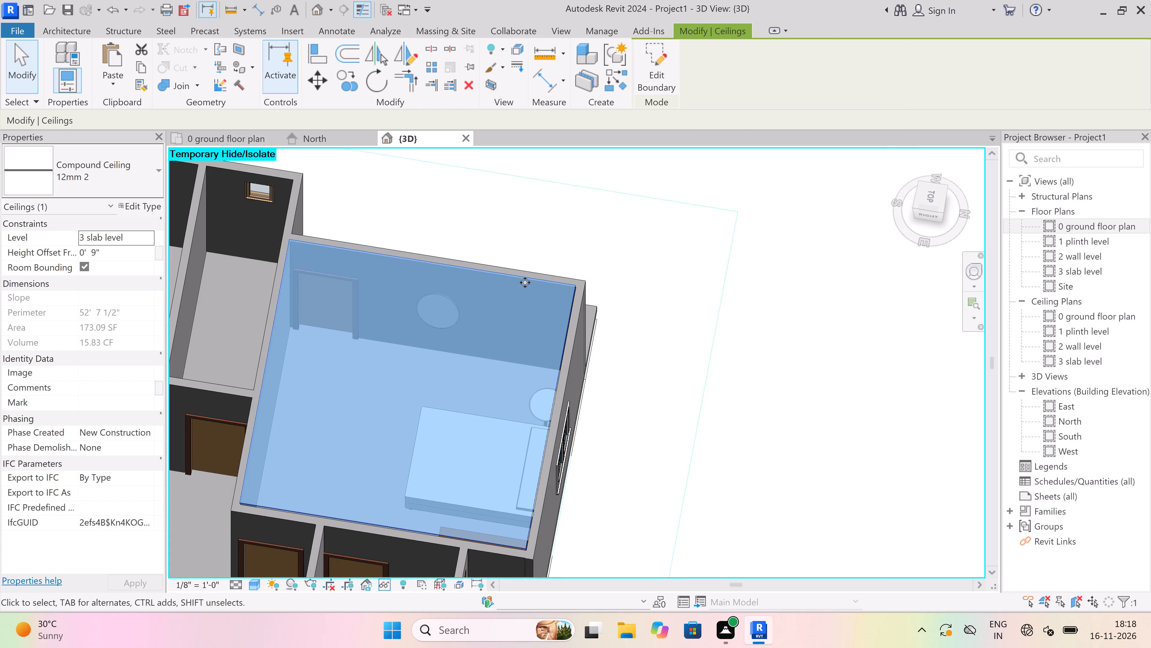
Deselect the ceiling and examine how its edges and corners meet the surrounding bedroom walls.
scroll(232, 216, "up", 3)
scroll(334, 272, "up", 1)
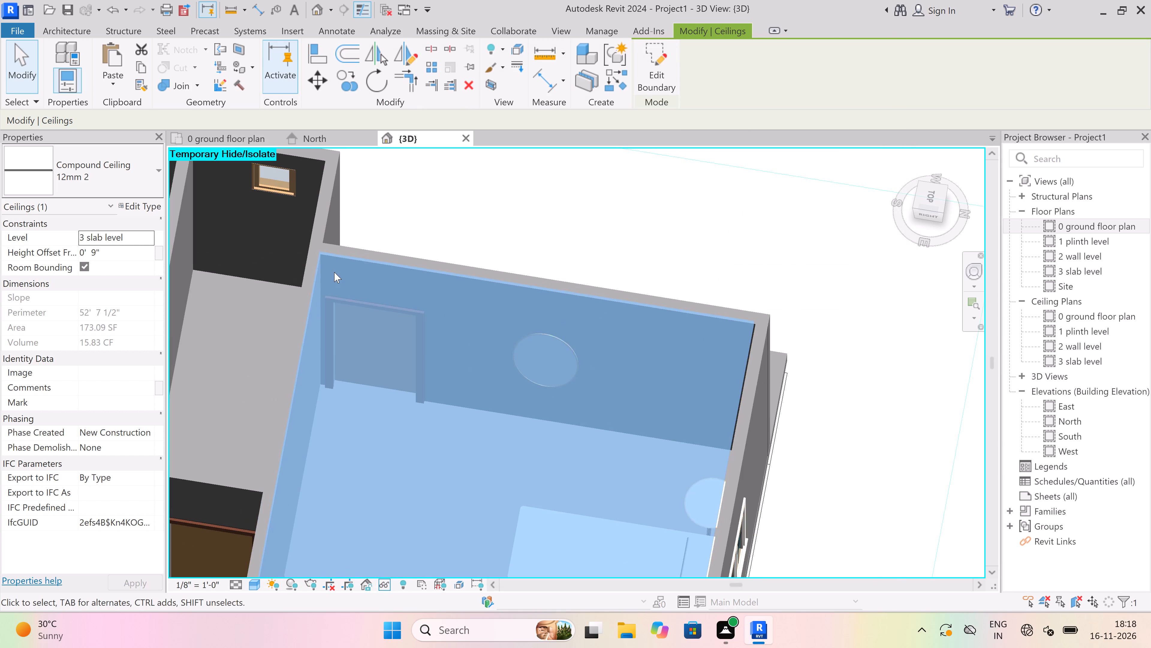
scroll(334, 272, "up", 5)
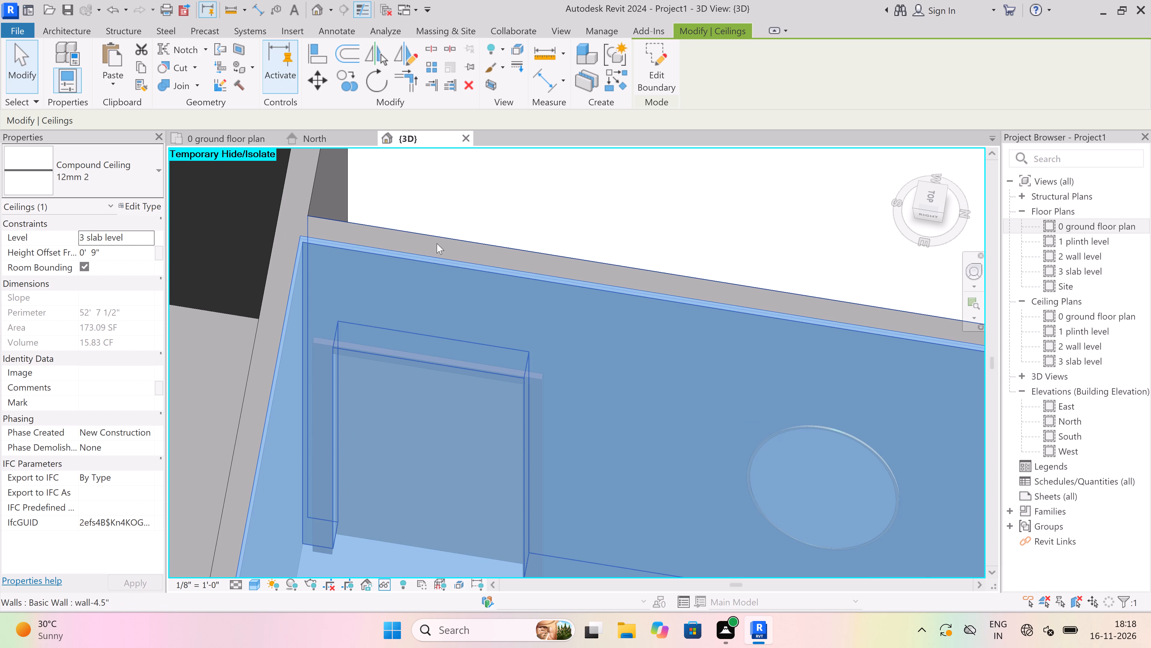
key("Escape")
key("Escape")
scroll(287, 221, "down", 4)
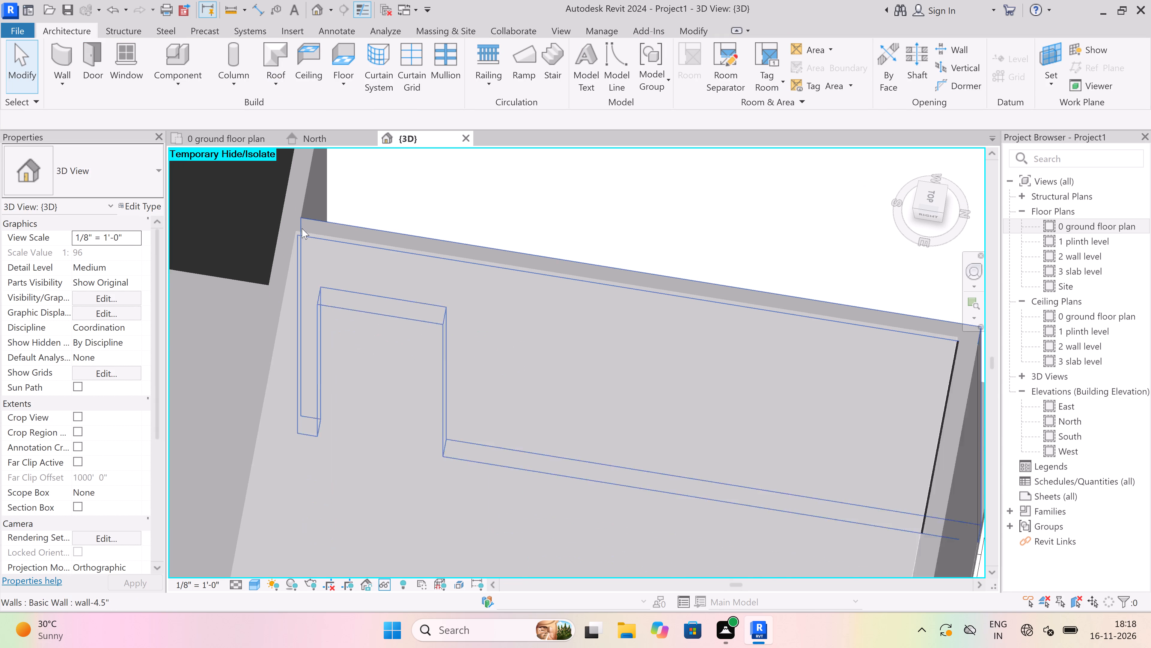
scroll(317, 232, "down", 5)
scroll(224, 476, "up", 3)
scroll(296, 478, "up", 2)
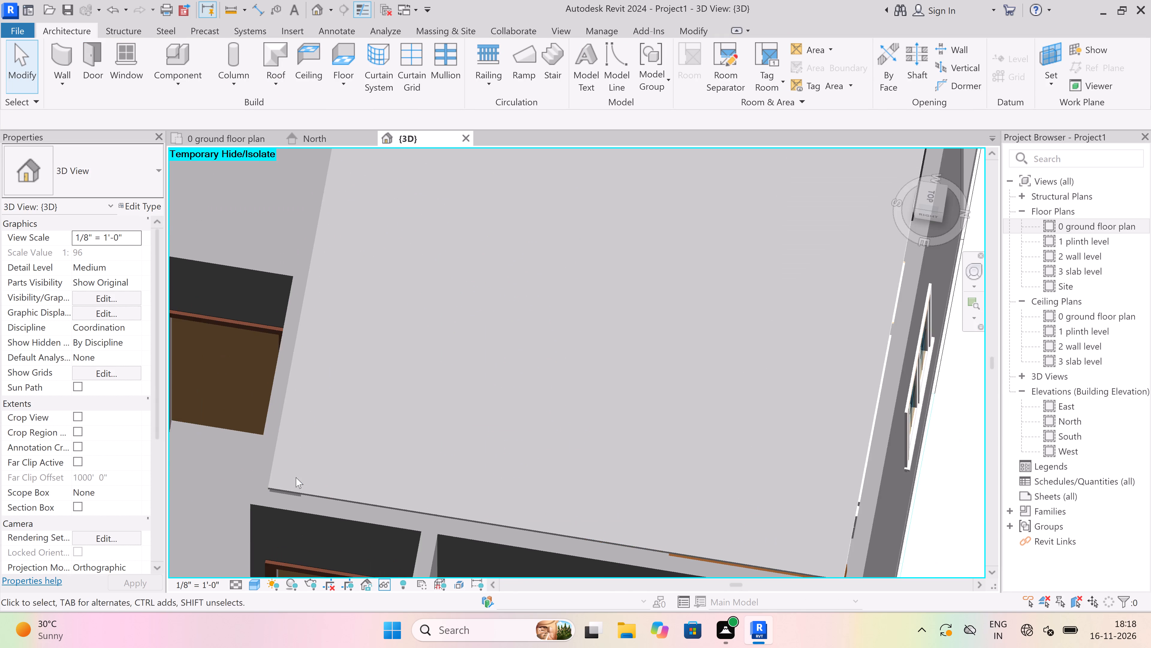
scroll(286, 488, "up", 3)
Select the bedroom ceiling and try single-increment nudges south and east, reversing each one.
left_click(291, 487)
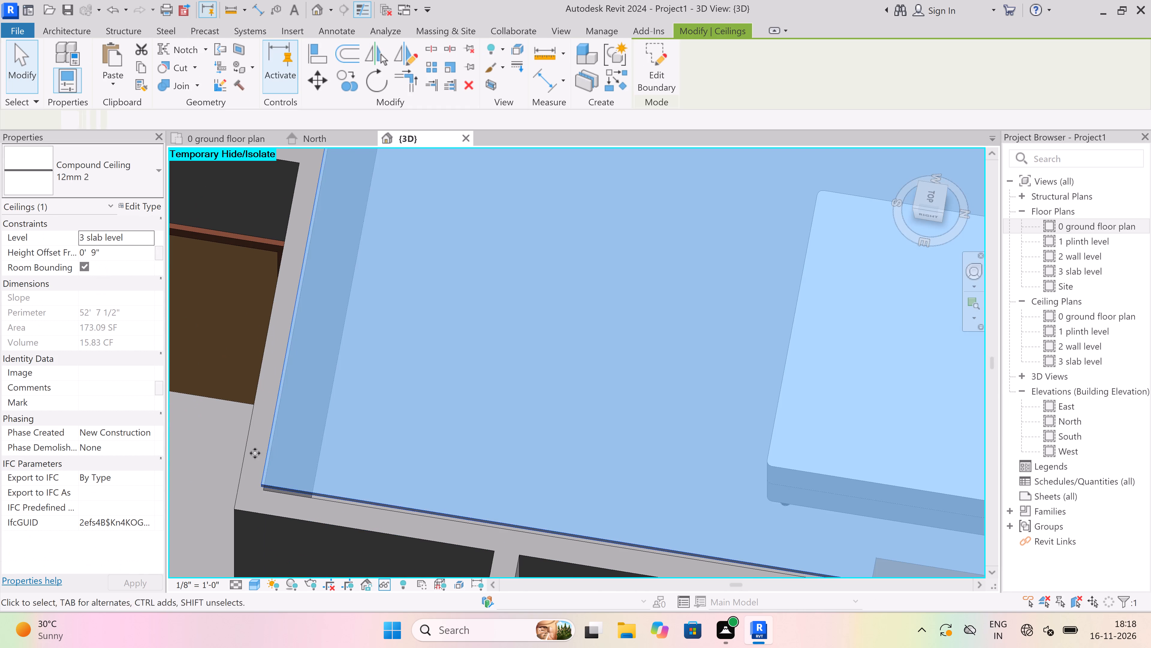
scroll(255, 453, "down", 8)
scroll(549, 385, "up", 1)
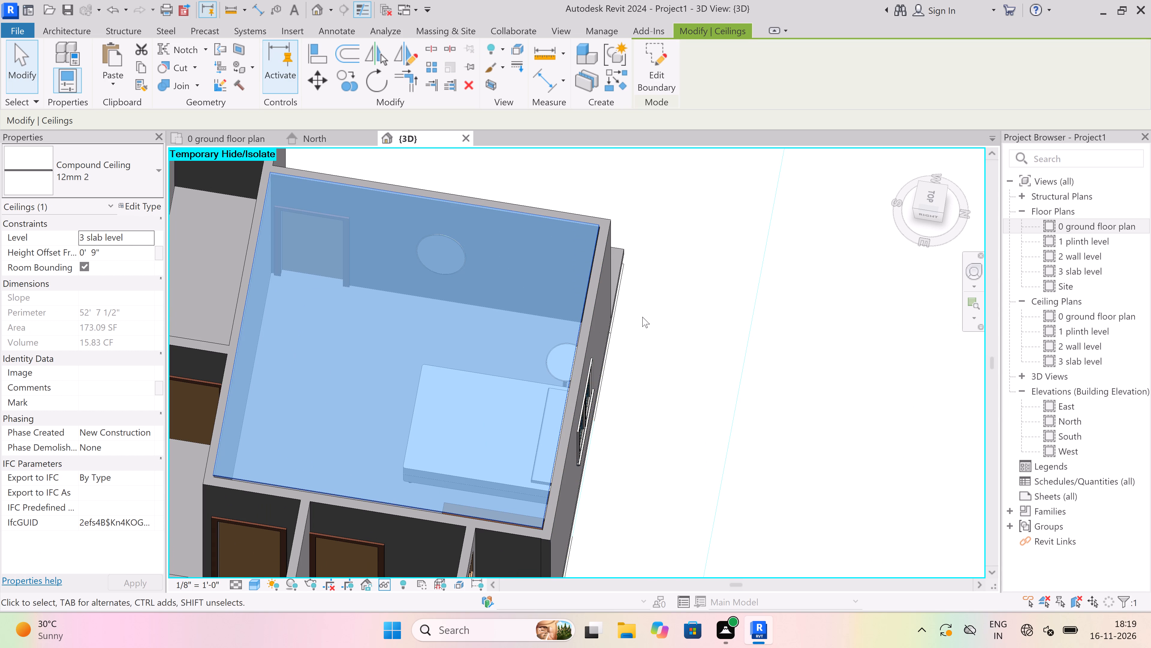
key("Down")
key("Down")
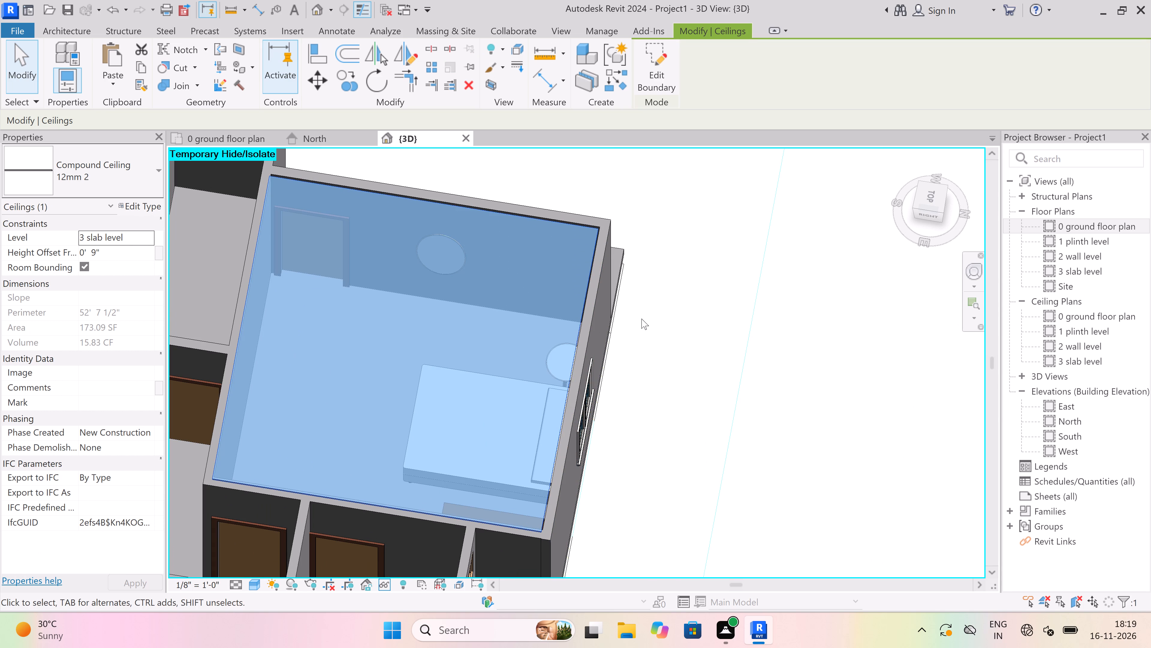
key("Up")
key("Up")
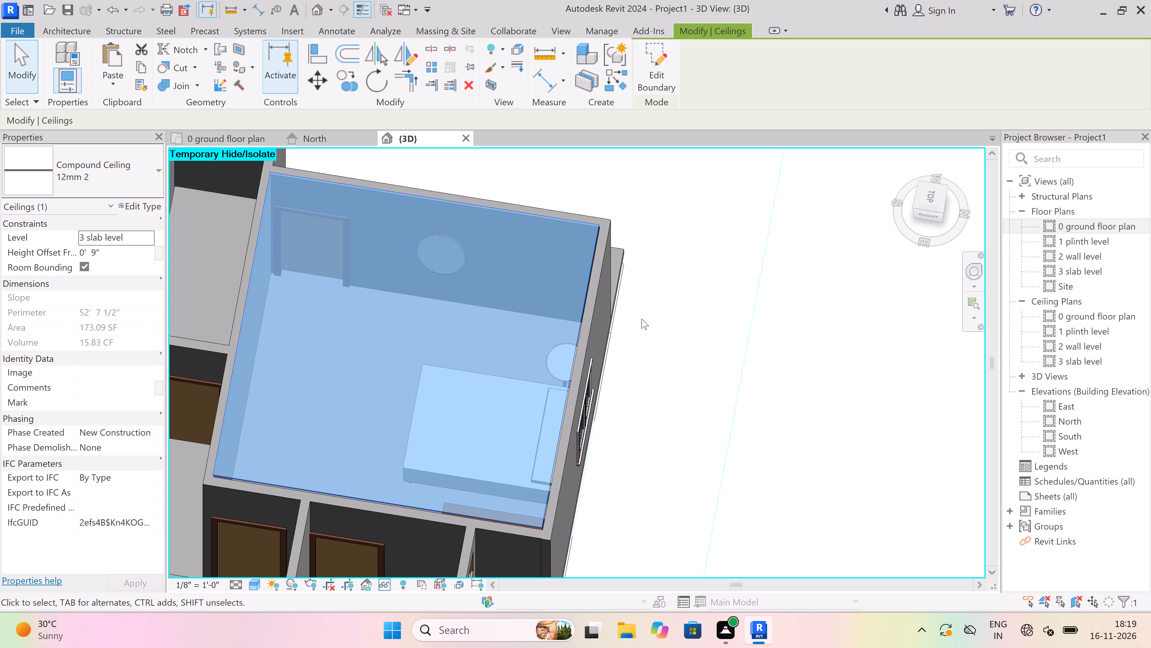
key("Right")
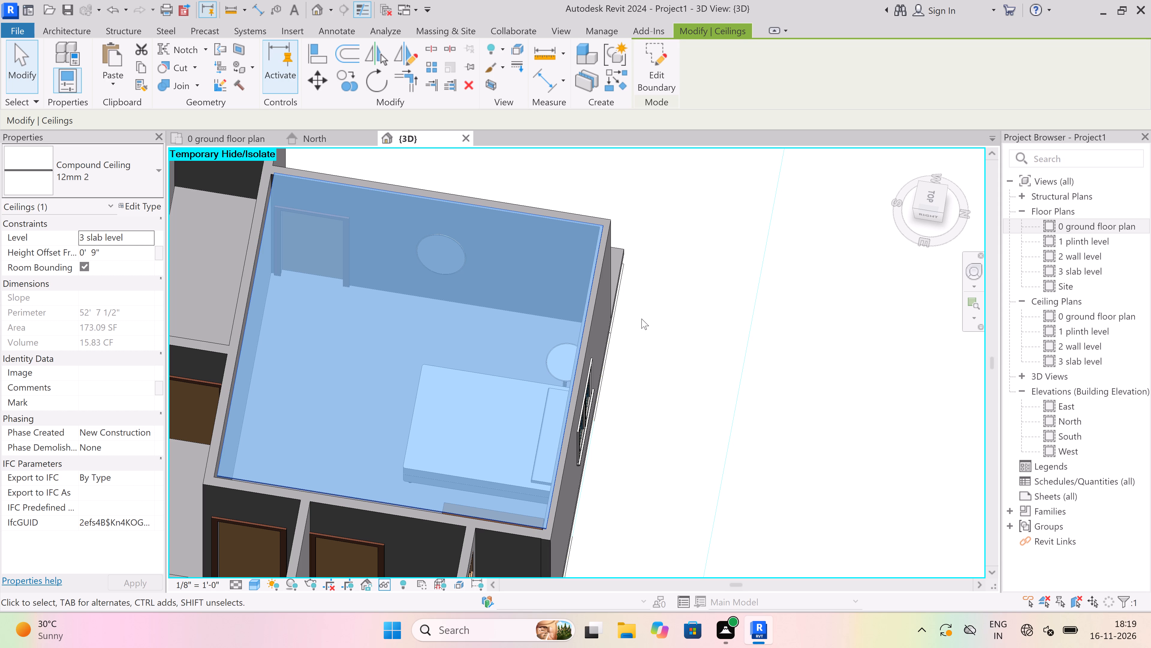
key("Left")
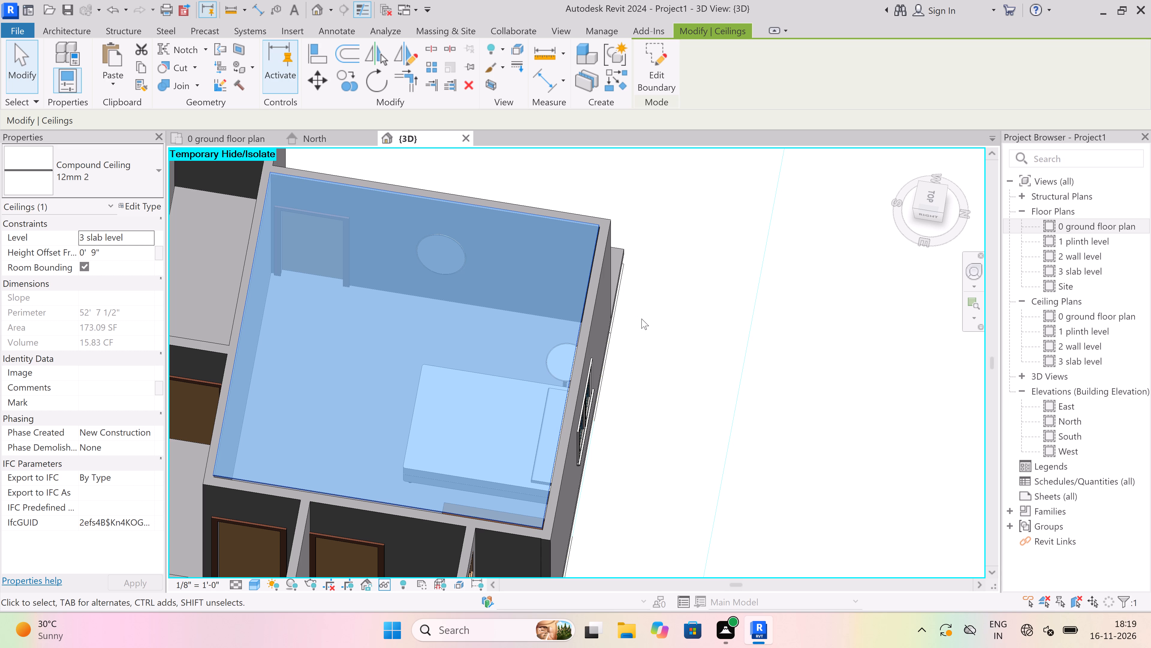
Delete the selected 12mm 2 ceiling from the corner bedroom.
key("Delete")
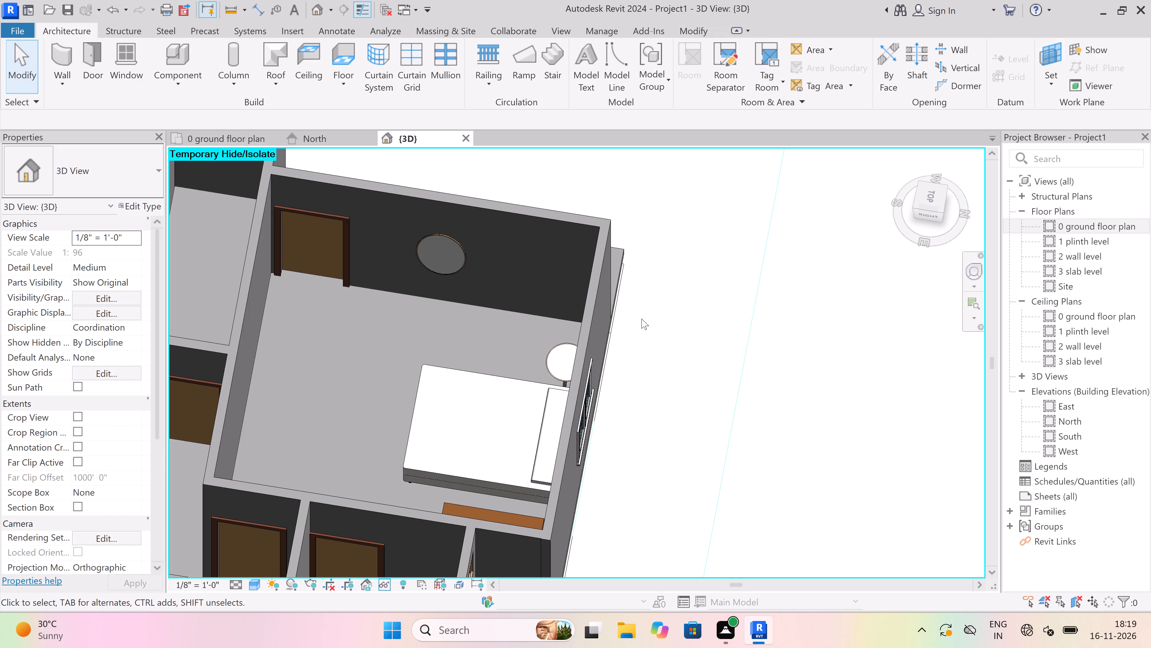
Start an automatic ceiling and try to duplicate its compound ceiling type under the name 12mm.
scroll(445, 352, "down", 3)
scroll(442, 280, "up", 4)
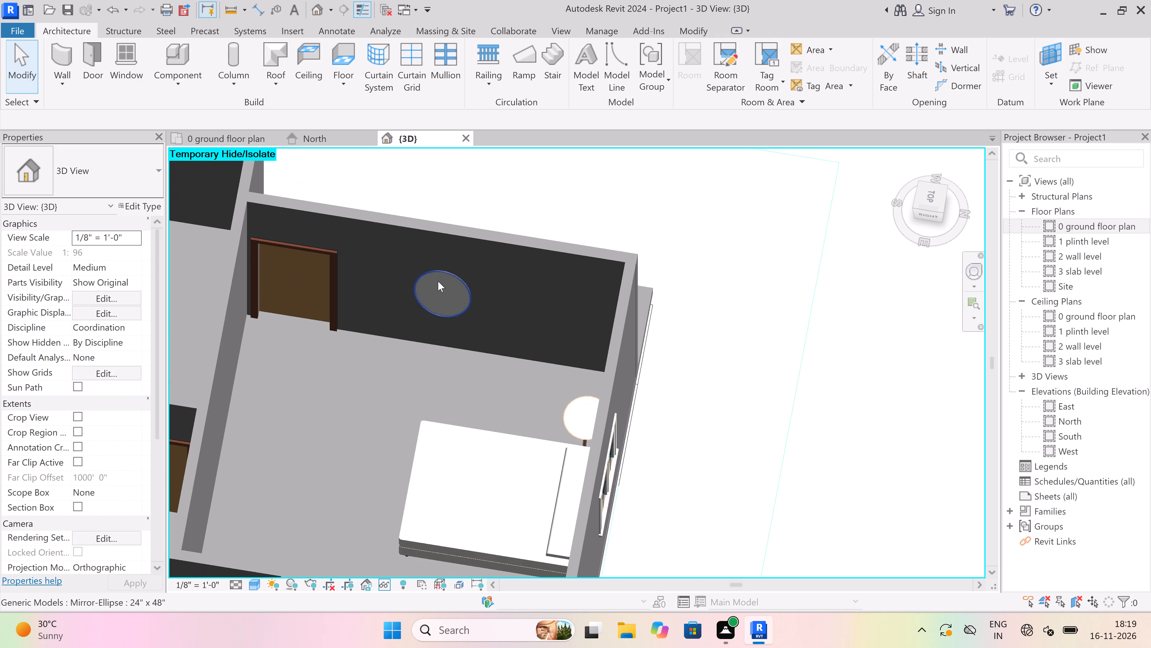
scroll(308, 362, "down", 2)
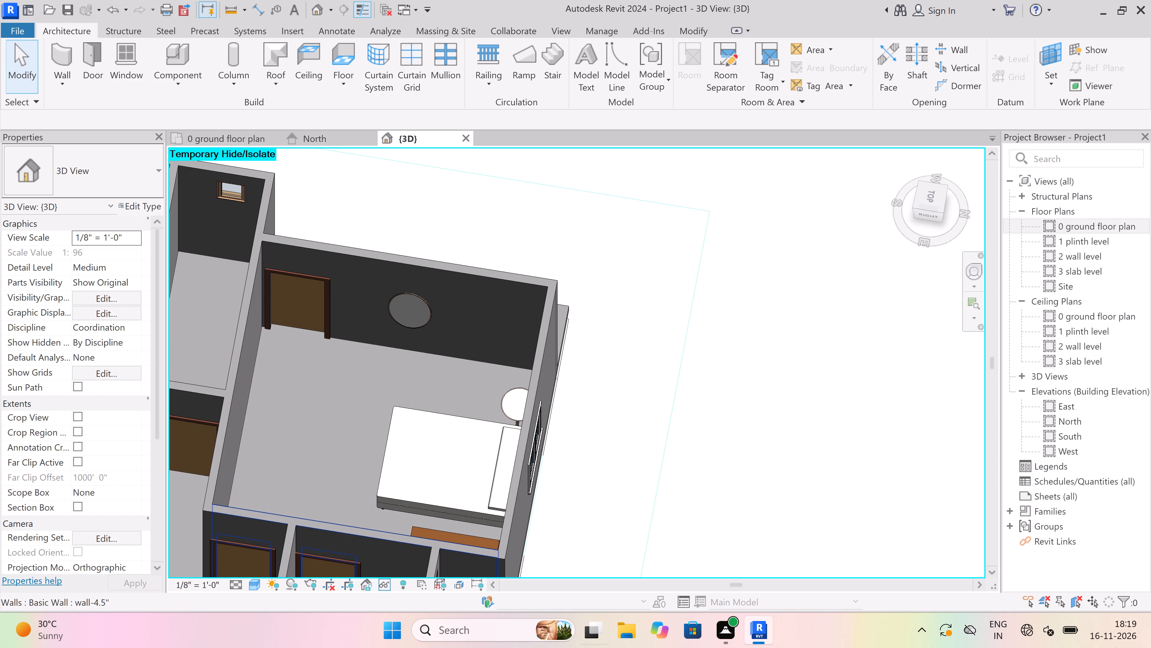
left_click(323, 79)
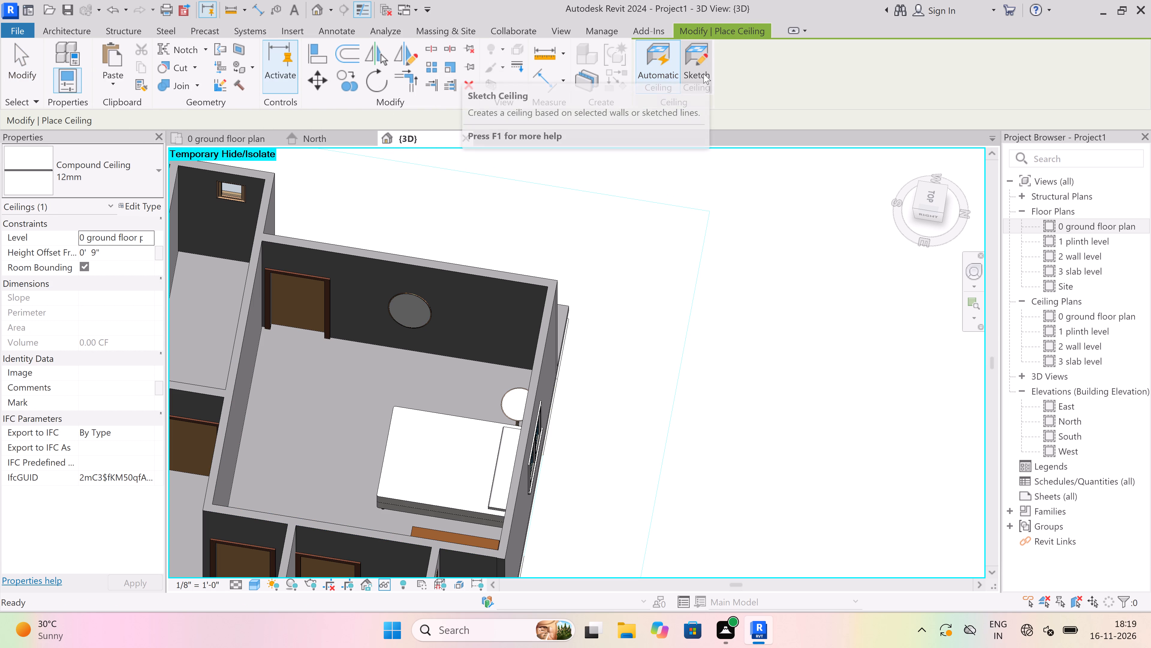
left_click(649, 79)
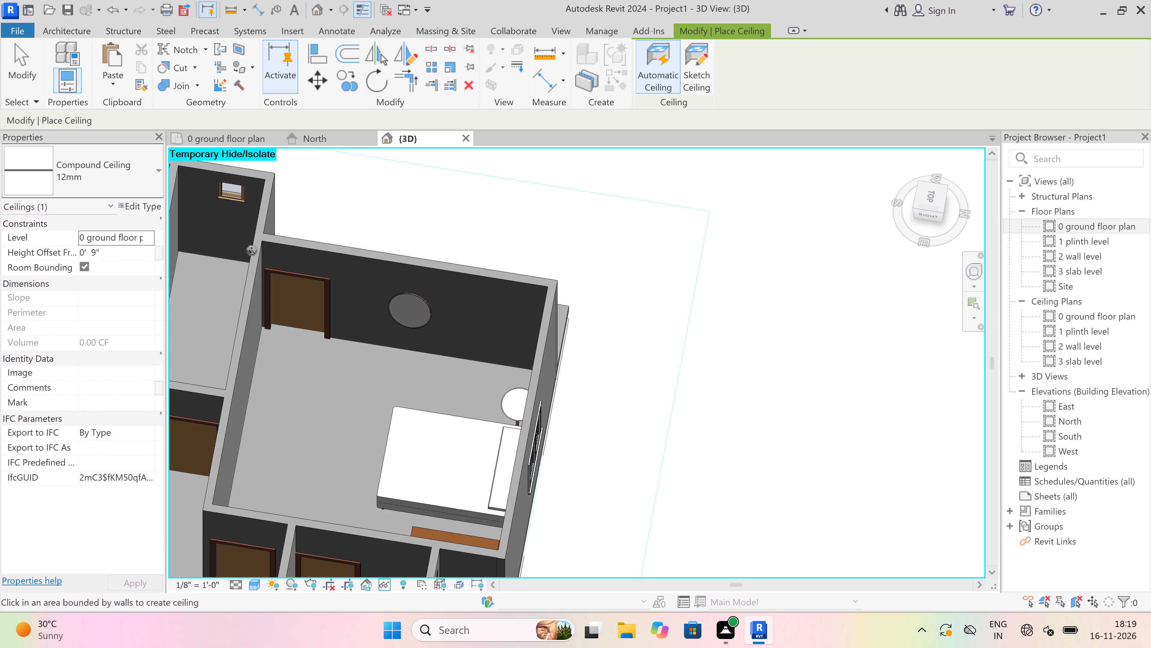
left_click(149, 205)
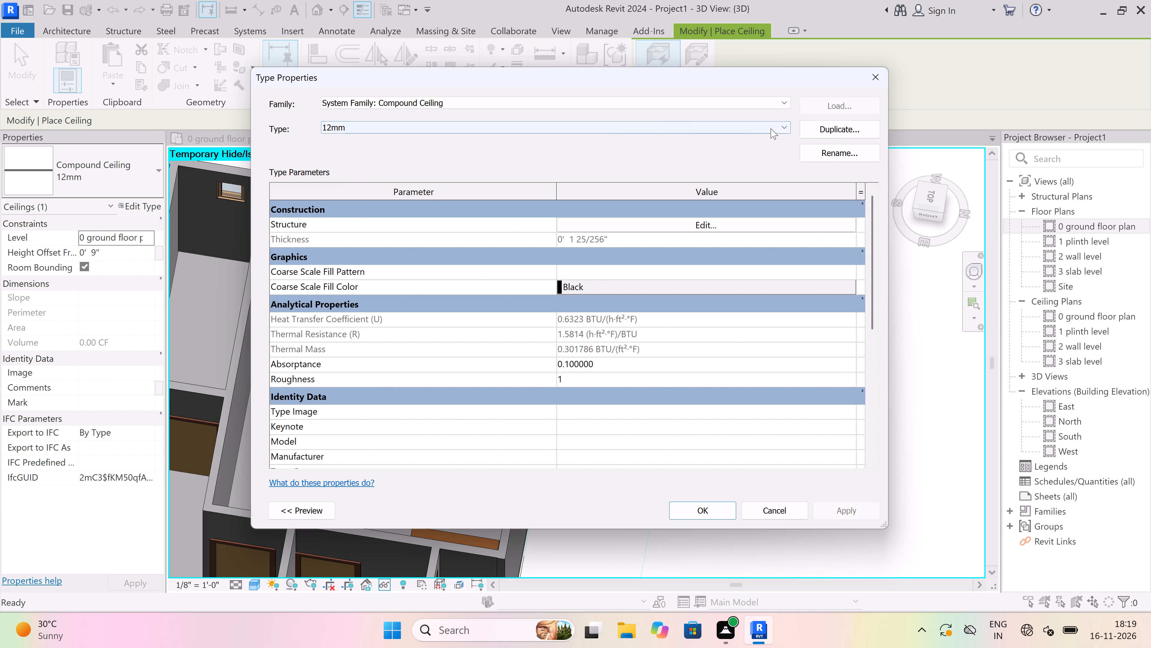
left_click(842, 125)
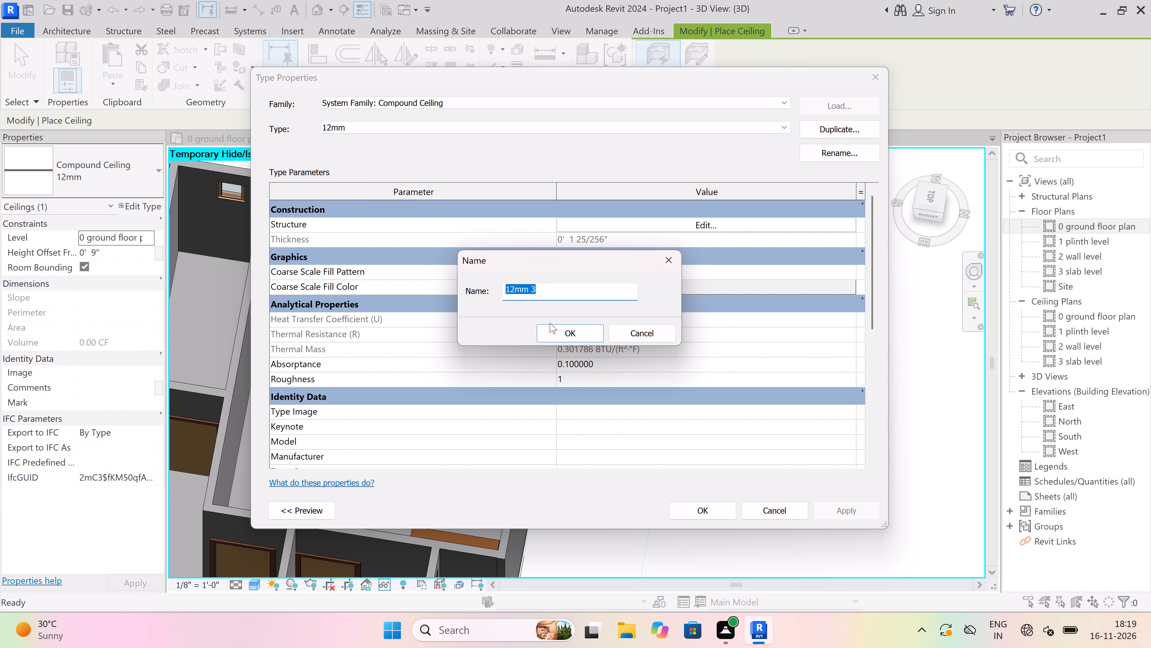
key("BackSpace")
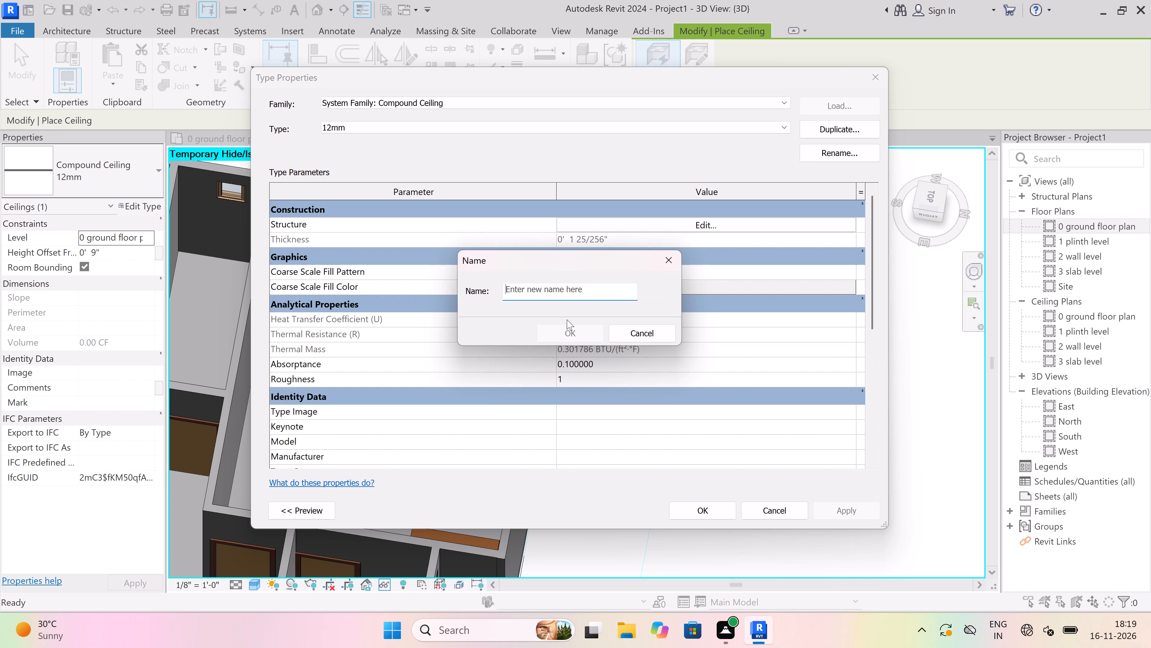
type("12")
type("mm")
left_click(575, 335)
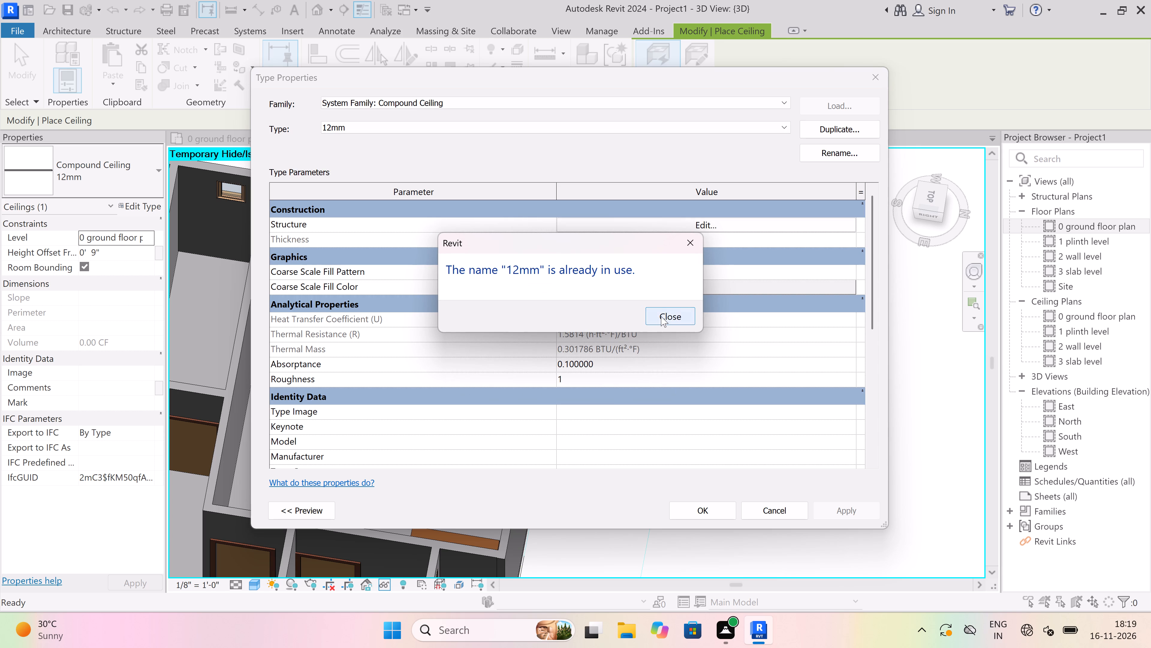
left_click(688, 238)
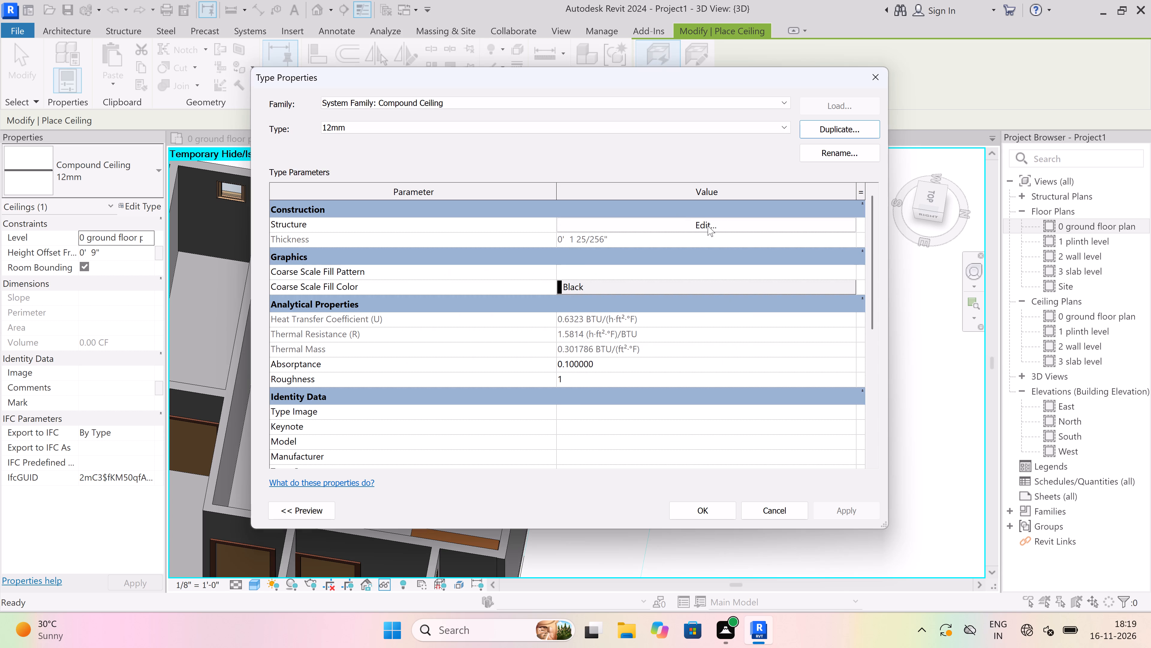
Review the layer structure of the 12mm ceiling type and keep that type for placement.
left_click(707, 226)
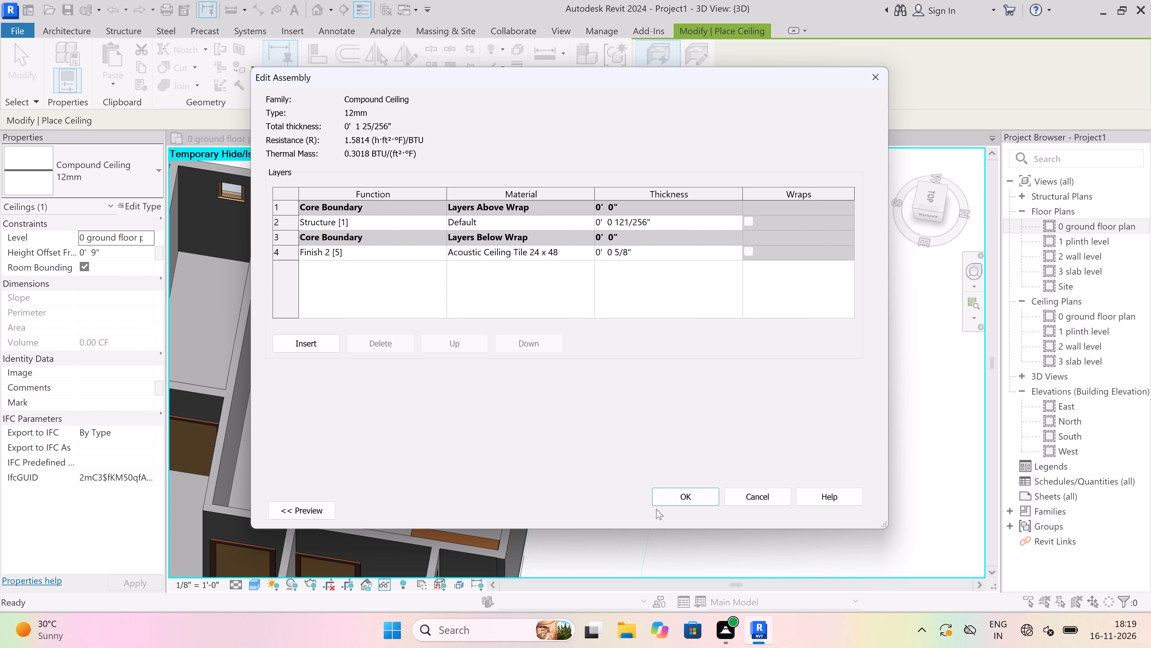
left_click(656, 508)
left_click(661, 496)
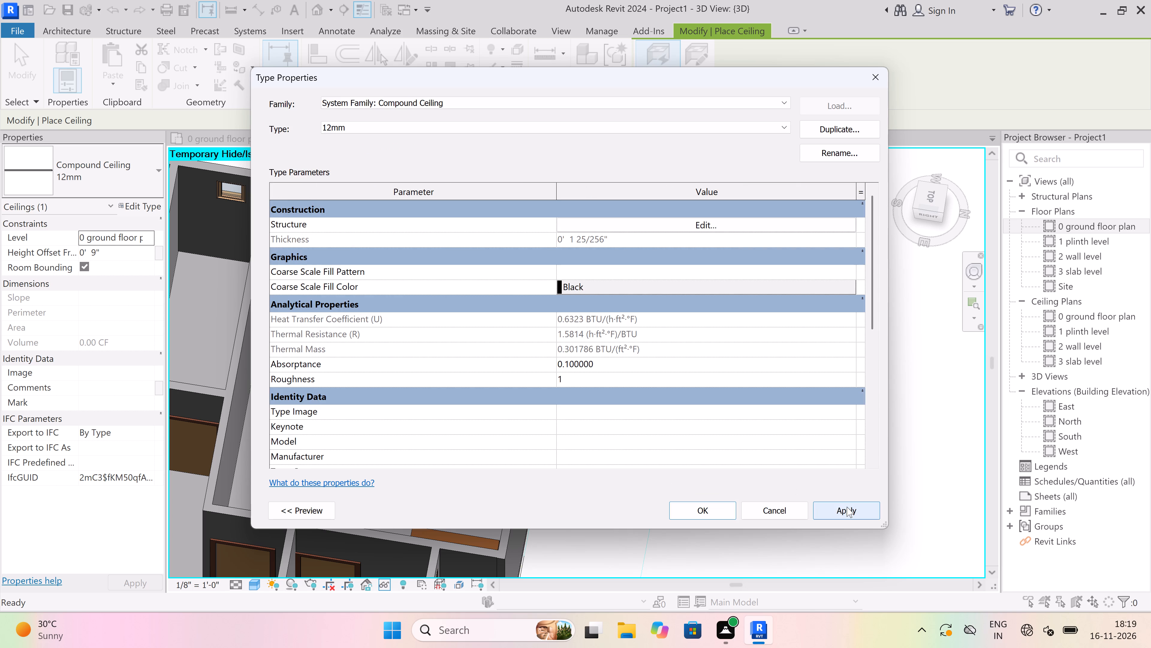
left_click(847, 507)
left_click(701, 512)
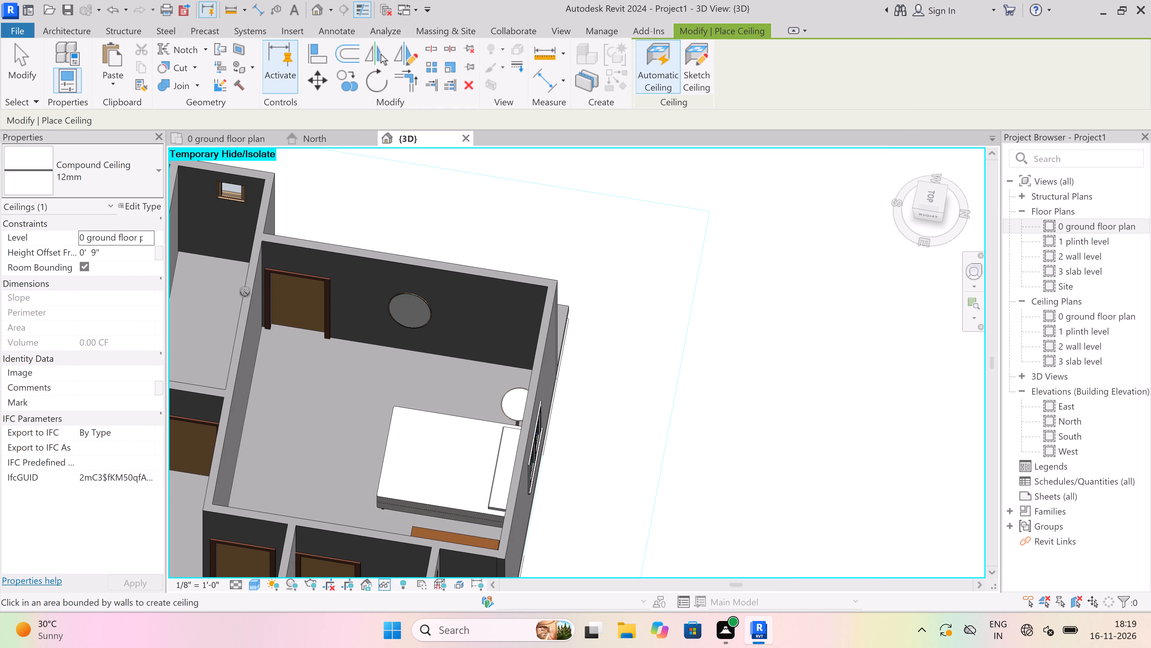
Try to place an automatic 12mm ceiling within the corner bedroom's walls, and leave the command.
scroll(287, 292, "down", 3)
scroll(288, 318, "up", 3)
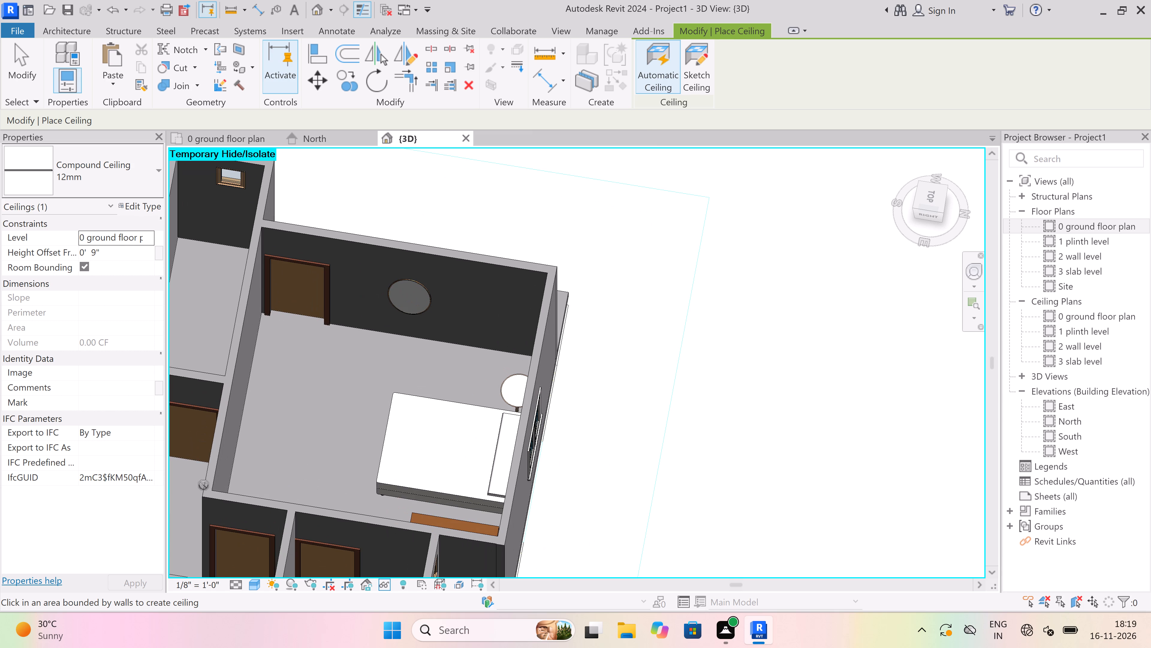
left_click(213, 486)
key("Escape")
Examine the ground floor ceiling plan and the 1 plinth level ceiling plan for the room layout.
scroll(468, 303, "down", 6)
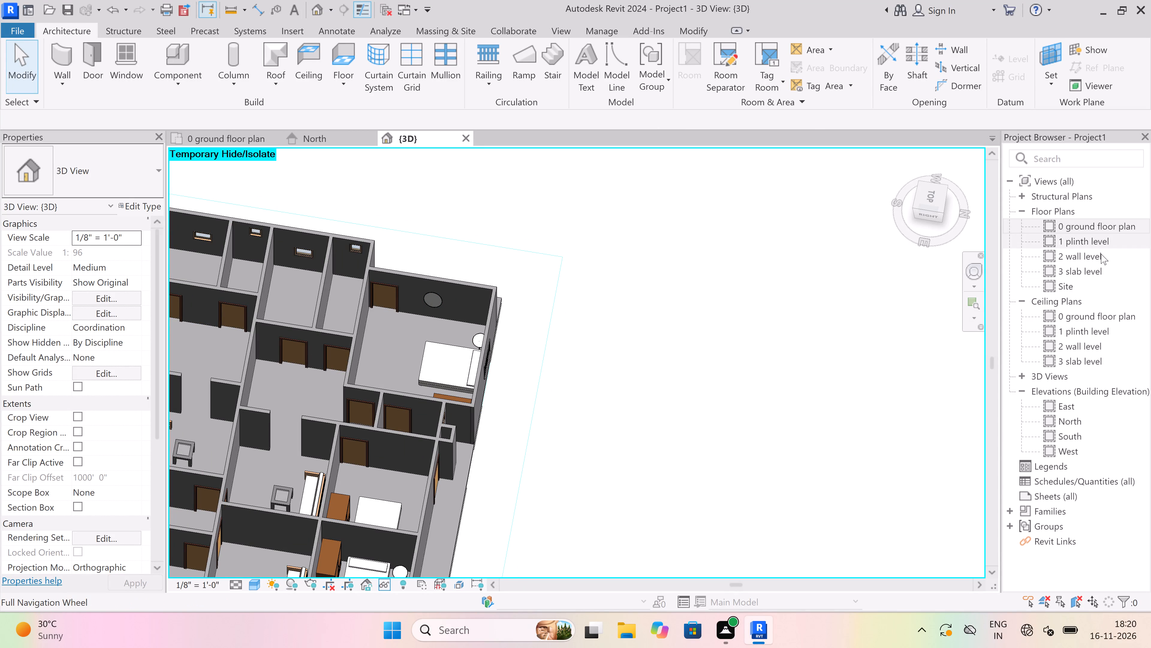
double_click(1090, 313)
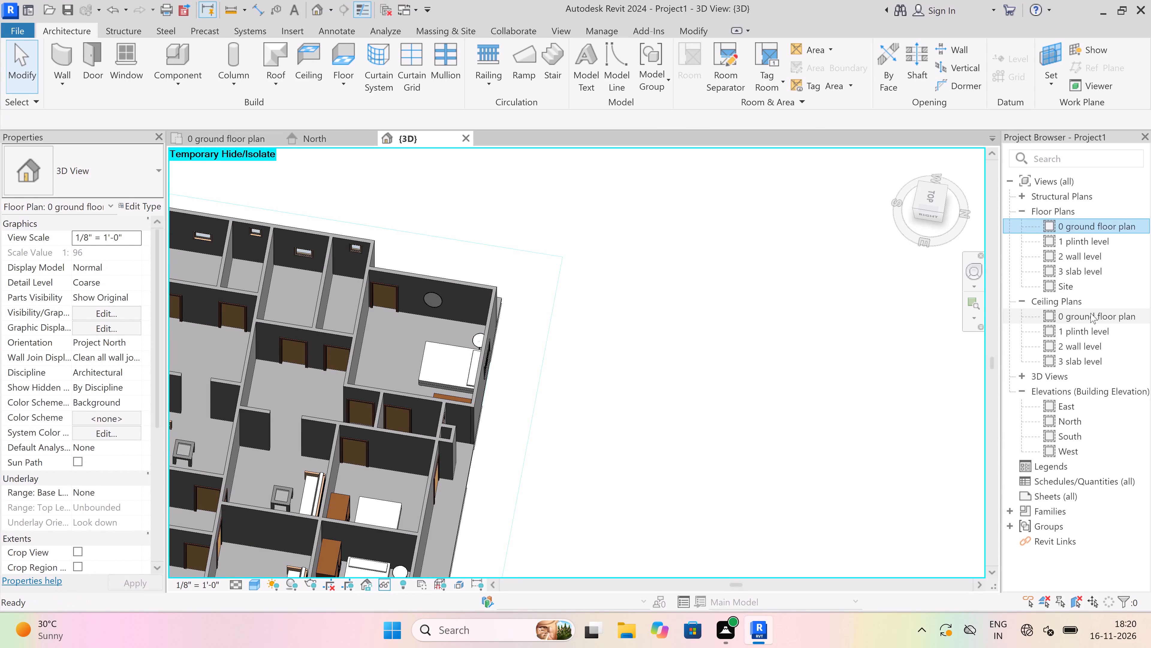
scroll(462, 399, "up", 2)
scroll(532, 349, "up", 3)
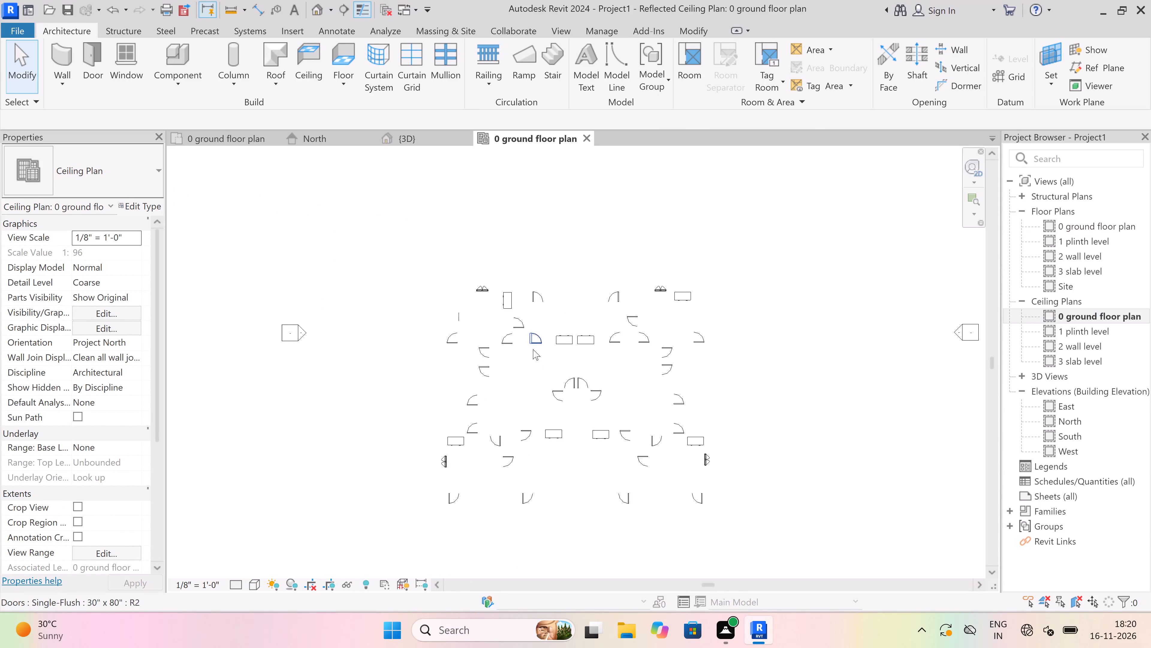
scroll(533, 349, "down", 5)
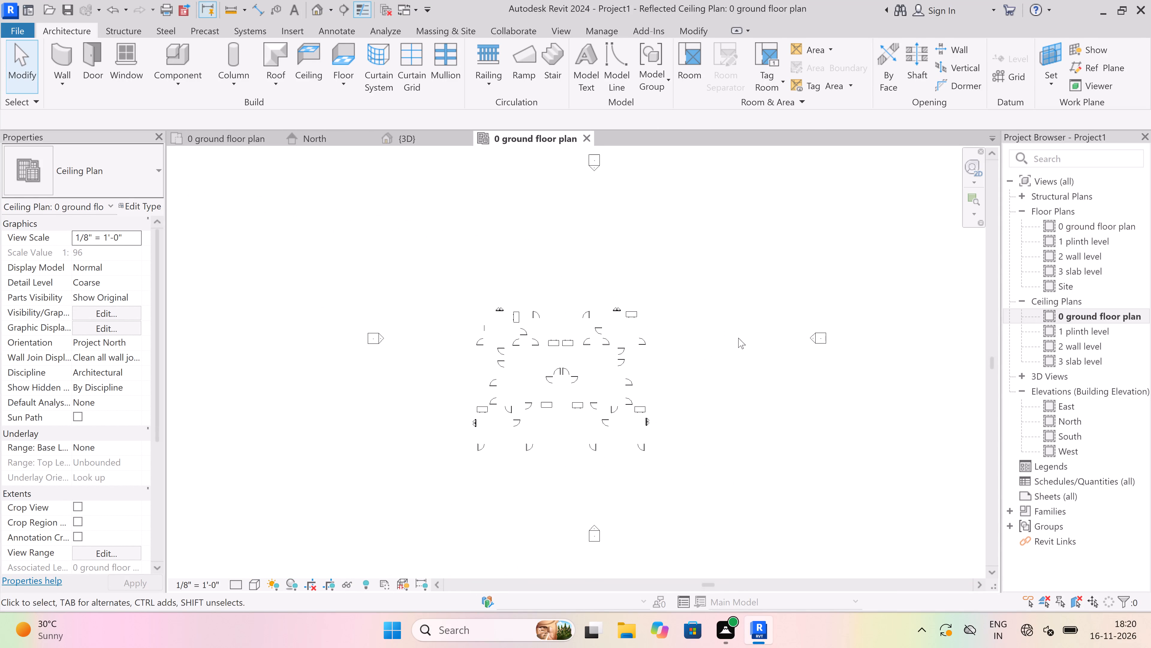
double_click(1083, 331)
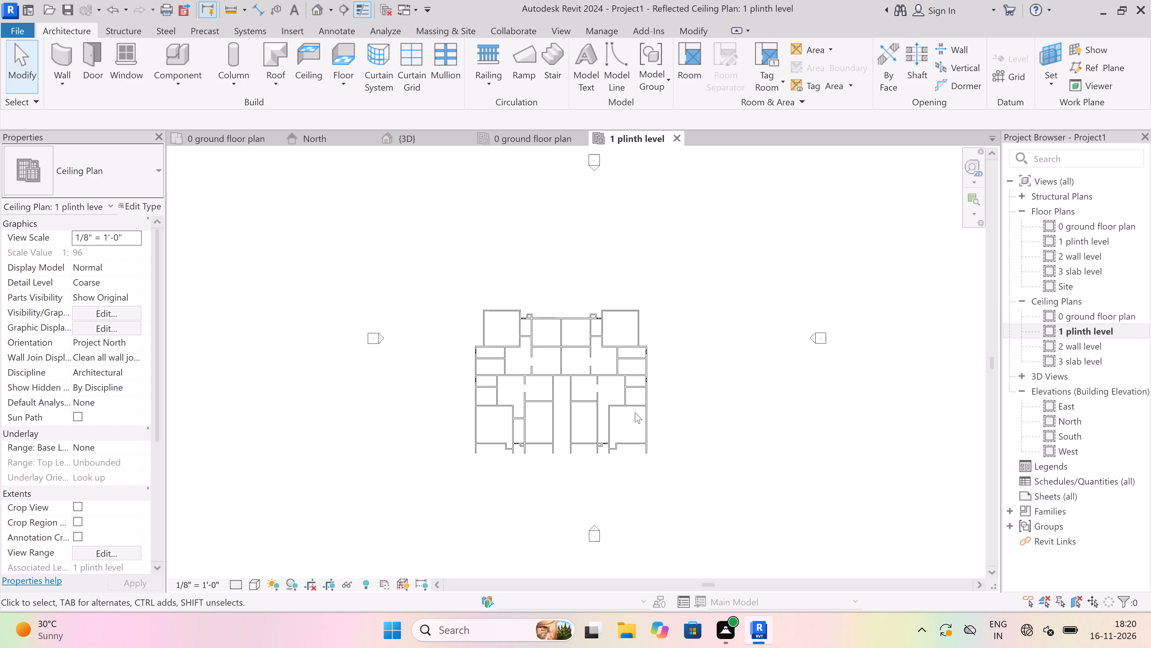
scroll(568, 401, "up", 5)
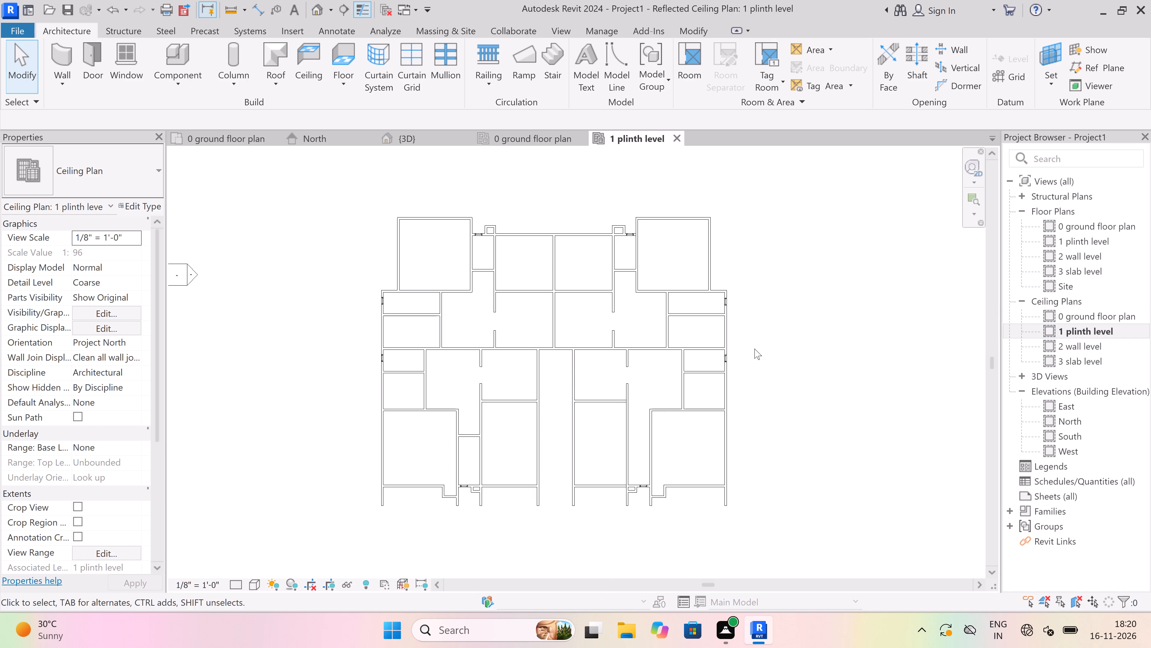
scroll(309, 215, "up", 2)
scroll(425, 230, "down", 2)
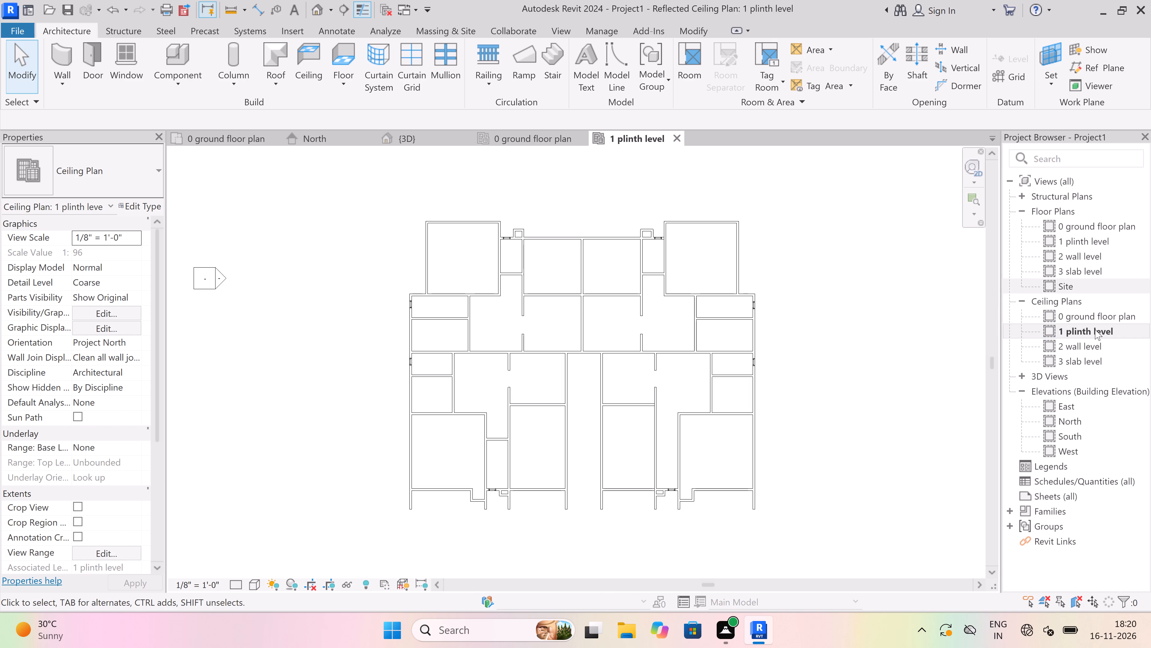
scroll(1102, 341, "up", 2)
Open the 0 ground floor plan and examine the corner bedroom beside the verandah.
double_click(1099, 229)
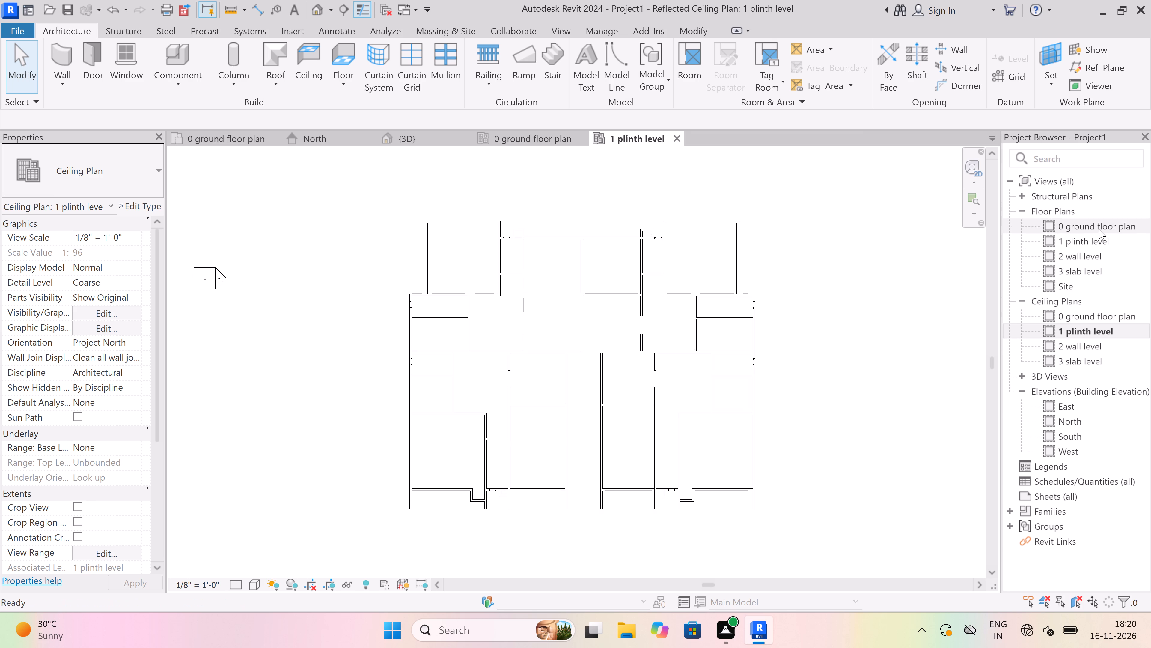
scroll(412, 386, "down", 4)
scroll(439, 368, "down", 4)
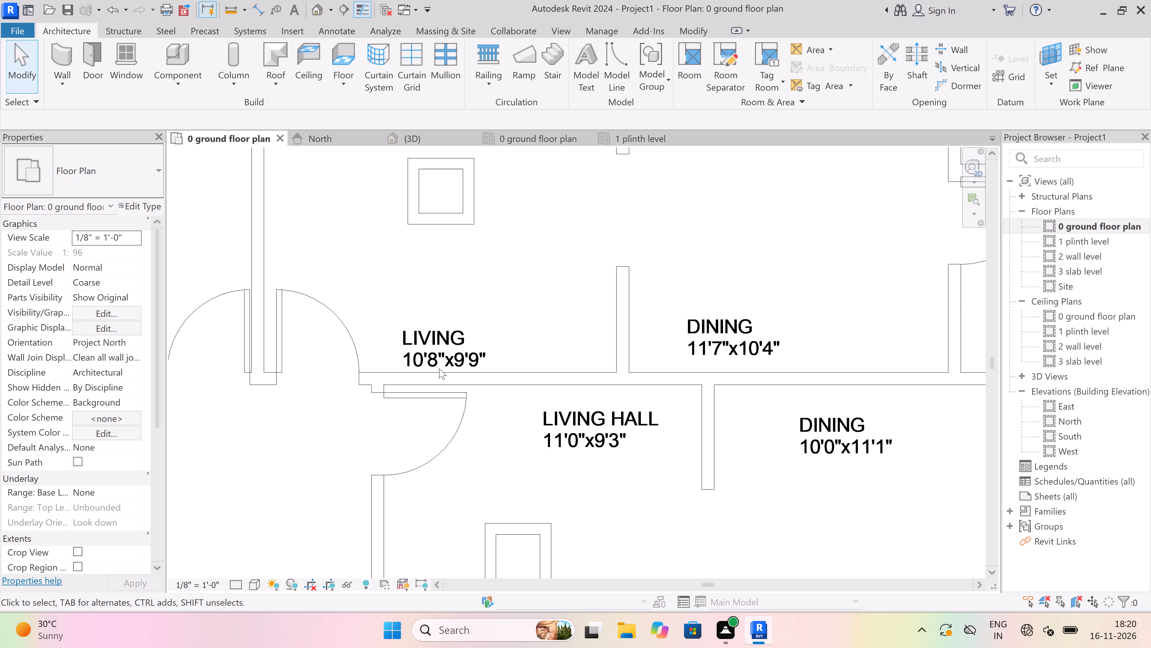
scroll(439, 368, "down", 14)
scroll(343, 316, "up", 3)
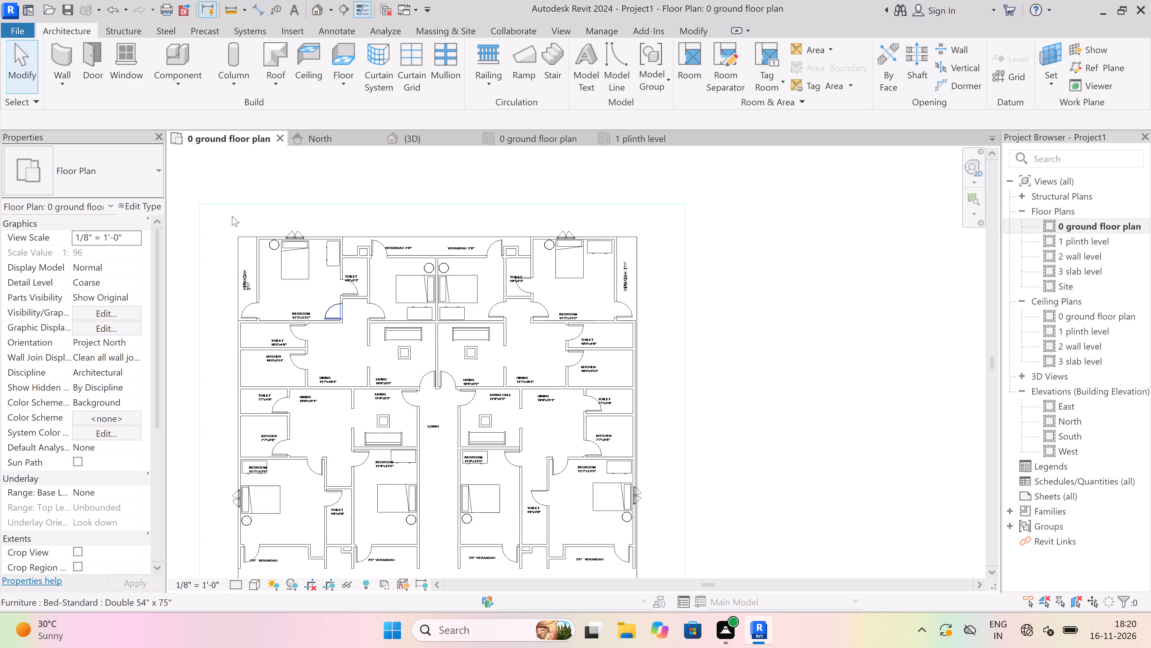
scroll(229, 211, "up", 7)
scroll(293, 342, "up", 1)
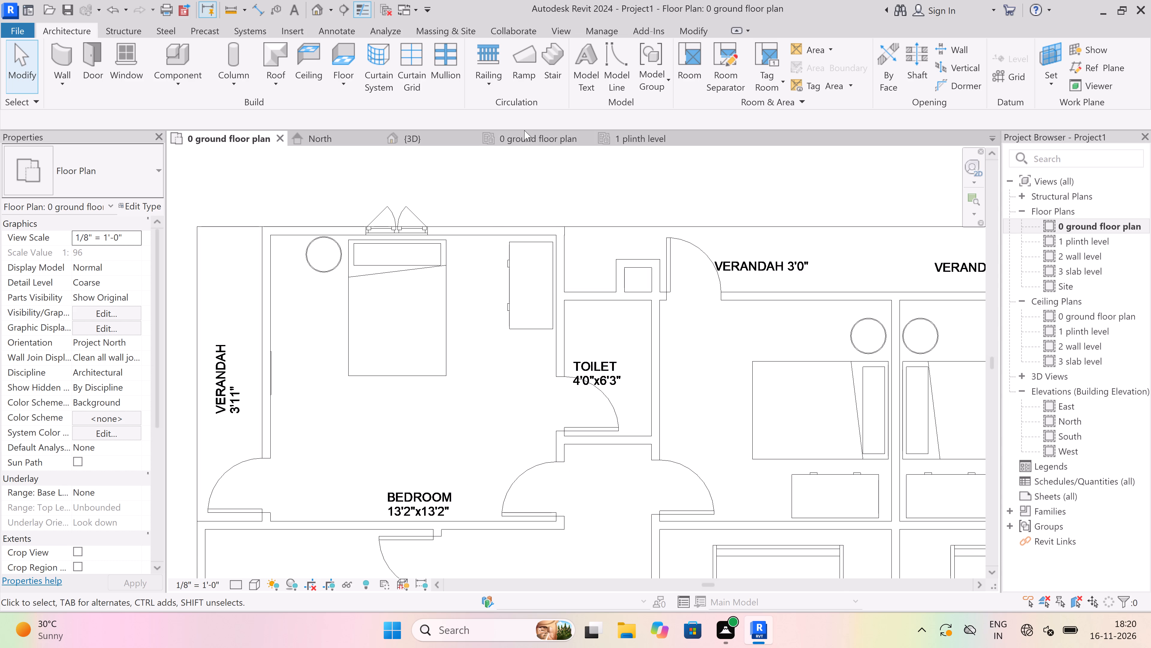
Switch to the 3D view at the corner bedroom and start a sketched 12mm ceiling.
double_click(420, 128)
double_click(421, 137)
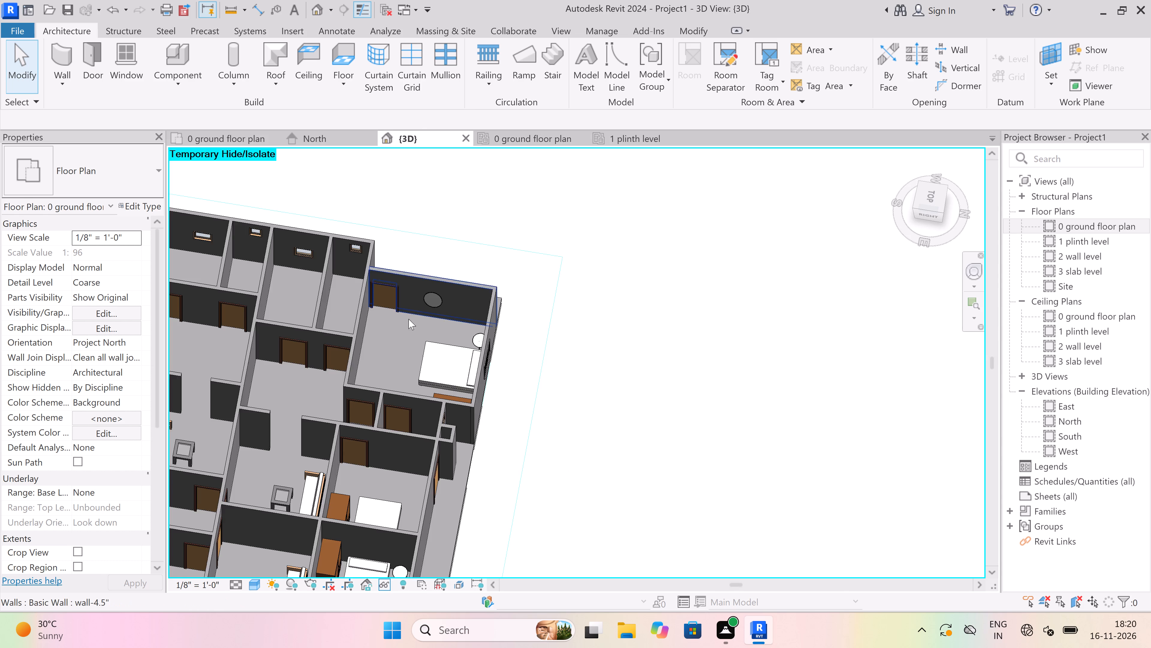
scroll(409, 319, "down", 6)
scroll(178, 286, "up", 3)
scroll(436, 328, "up", 4)
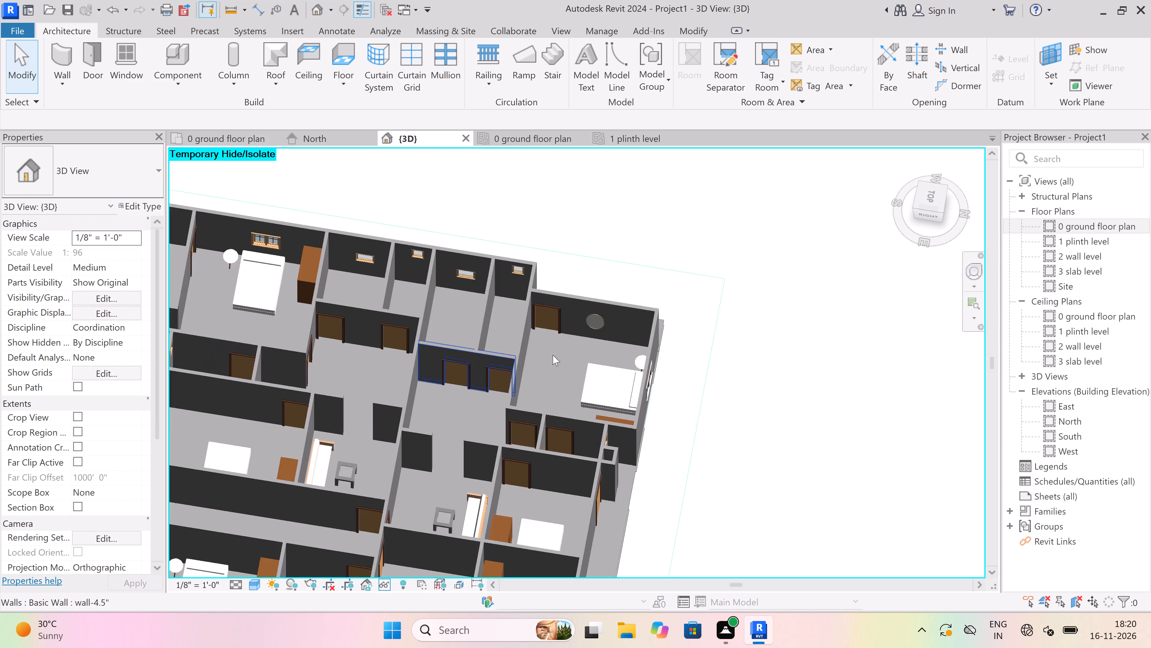
scroll(623, 300, "up", 2)
scroll(647, 304, "up", 3)
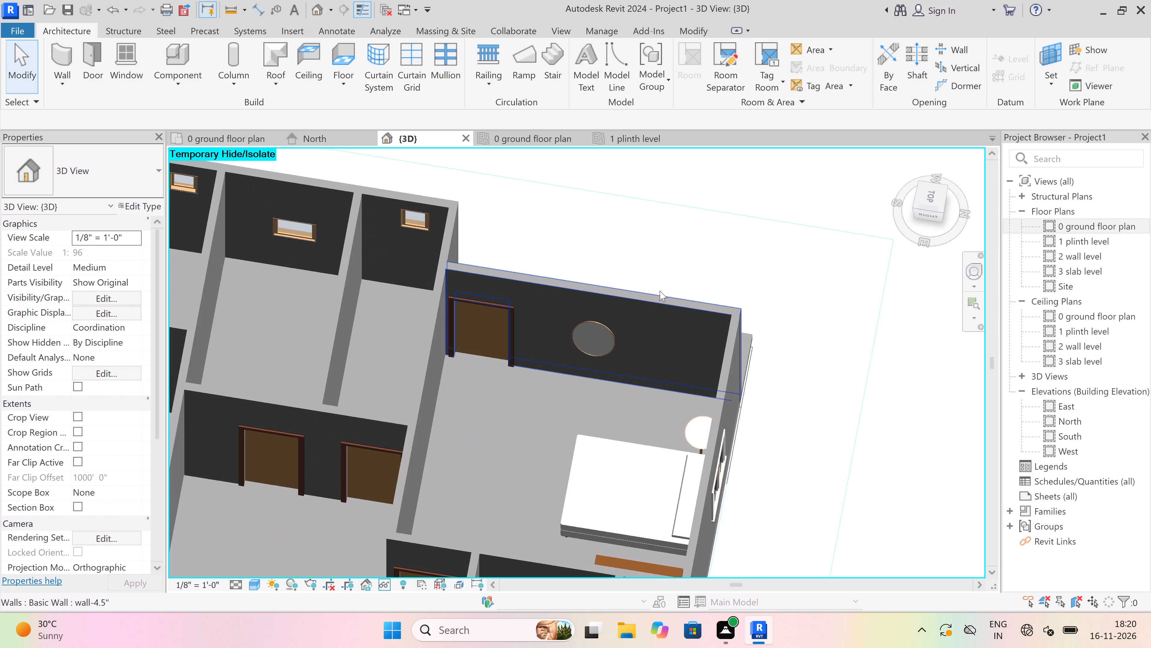
scroll(661, 294, "down", 1)
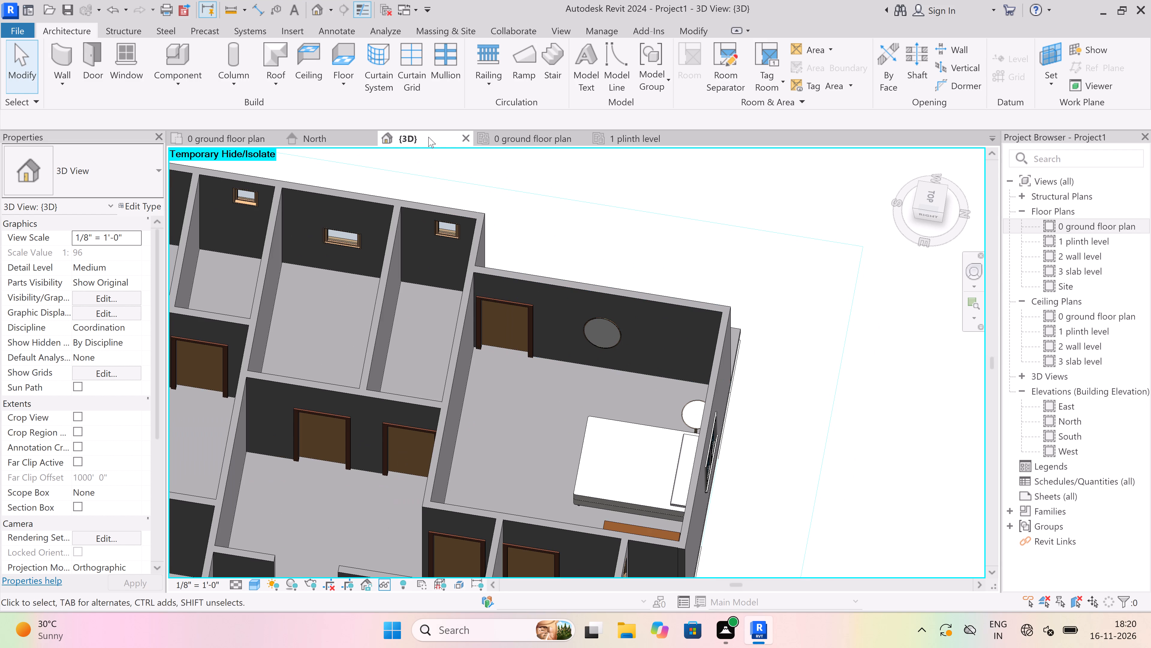
left_click(313, 90)
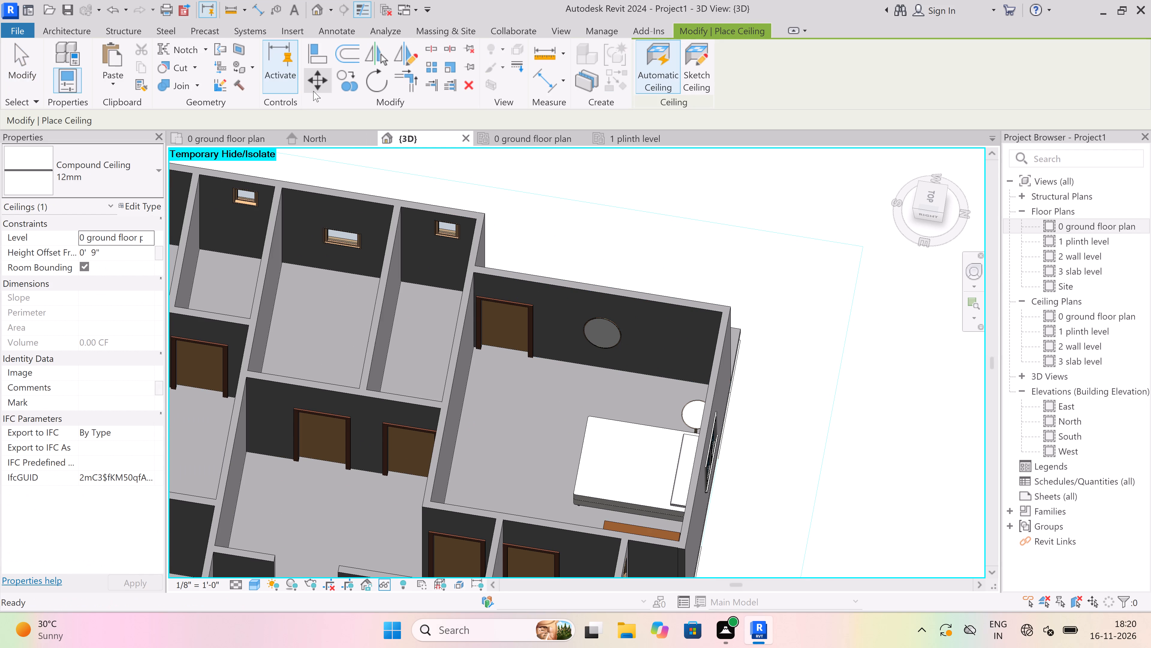
left_click(658, 72)
left_click(689, 74)
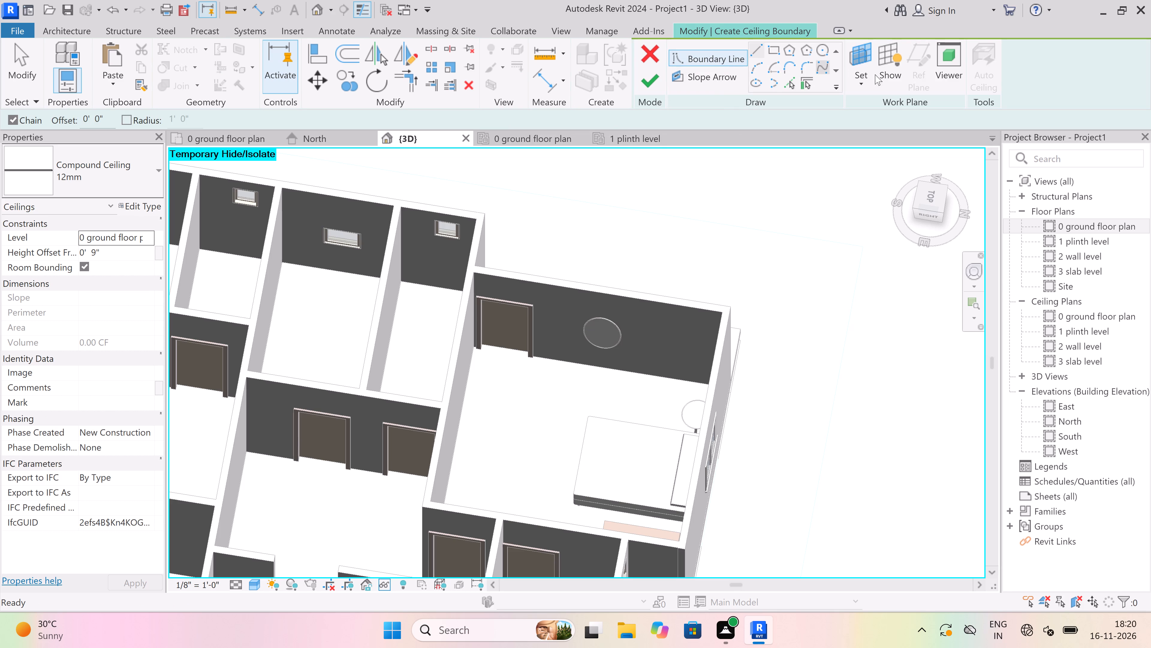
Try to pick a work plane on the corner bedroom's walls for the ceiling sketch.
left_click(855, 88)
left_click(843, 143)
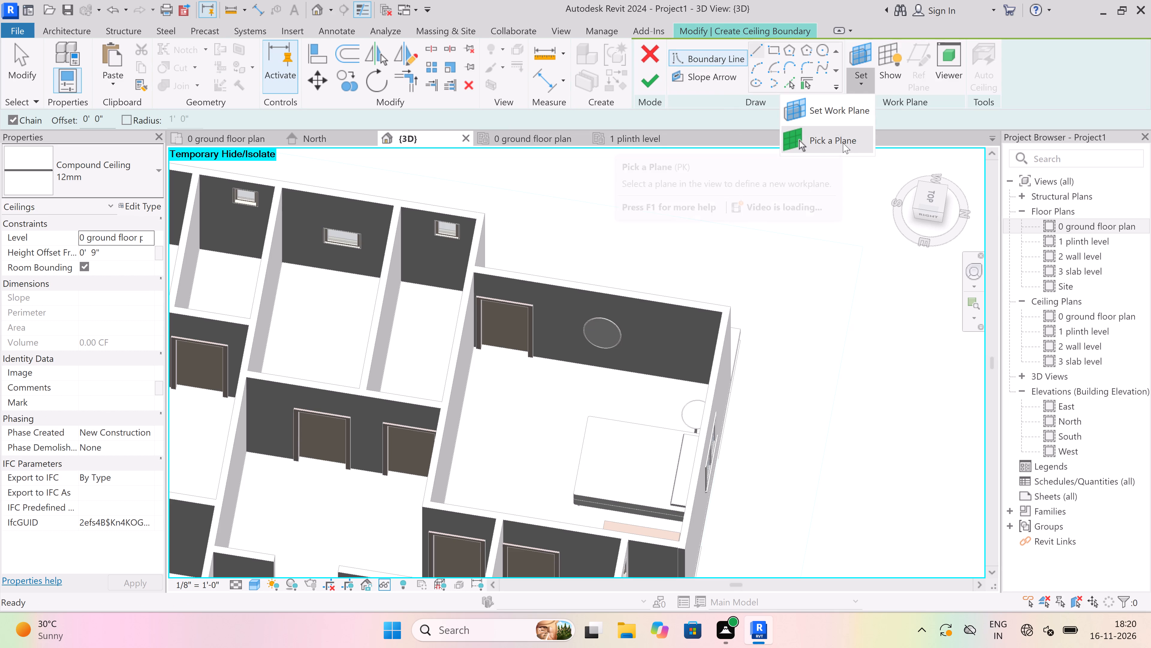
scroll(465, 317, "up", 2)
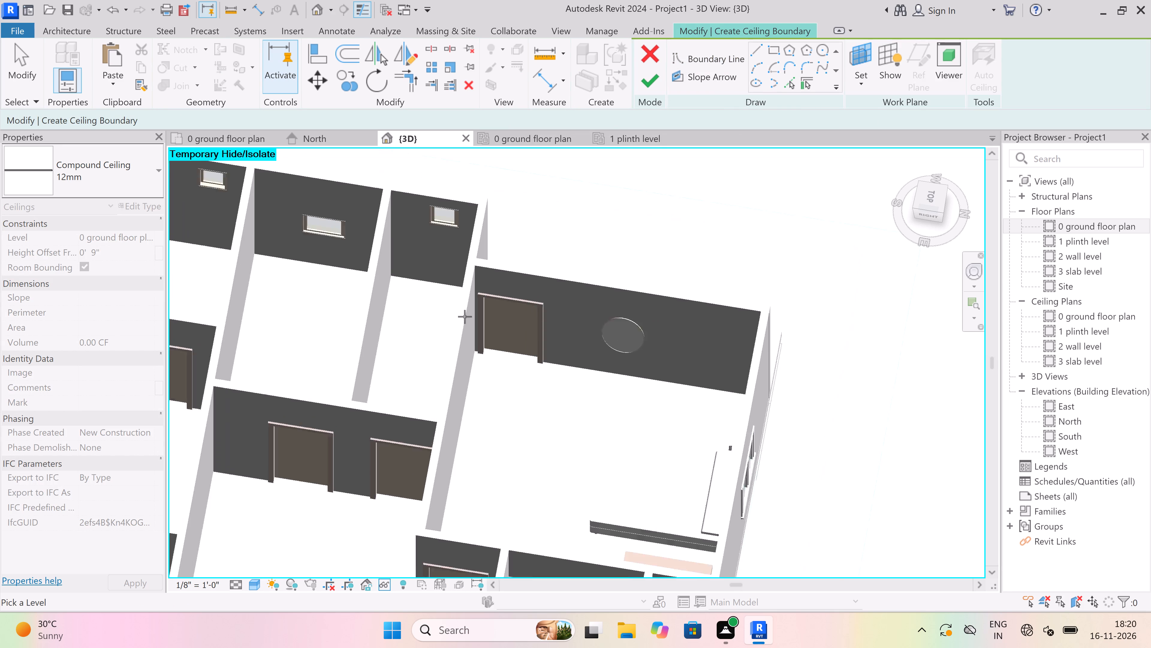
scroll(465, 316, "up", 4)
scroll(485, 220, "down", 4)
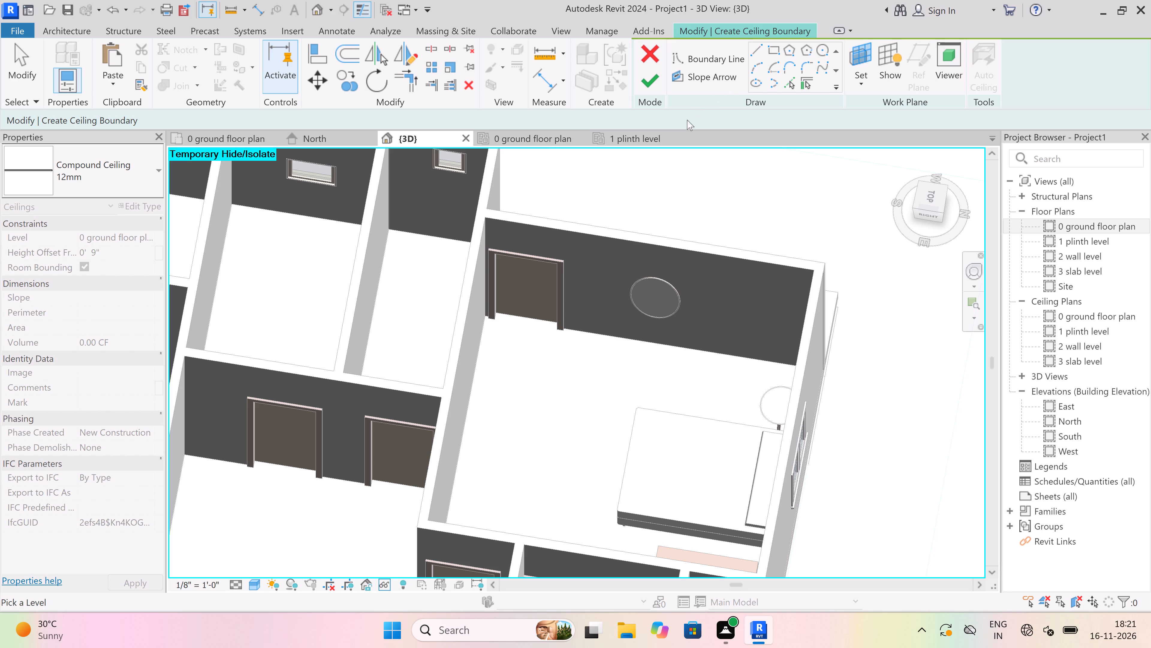
Choose a rectangular boundary for the ceiling sketch and set the ceiling's level to 2 wall level.
left_click(774, 46)
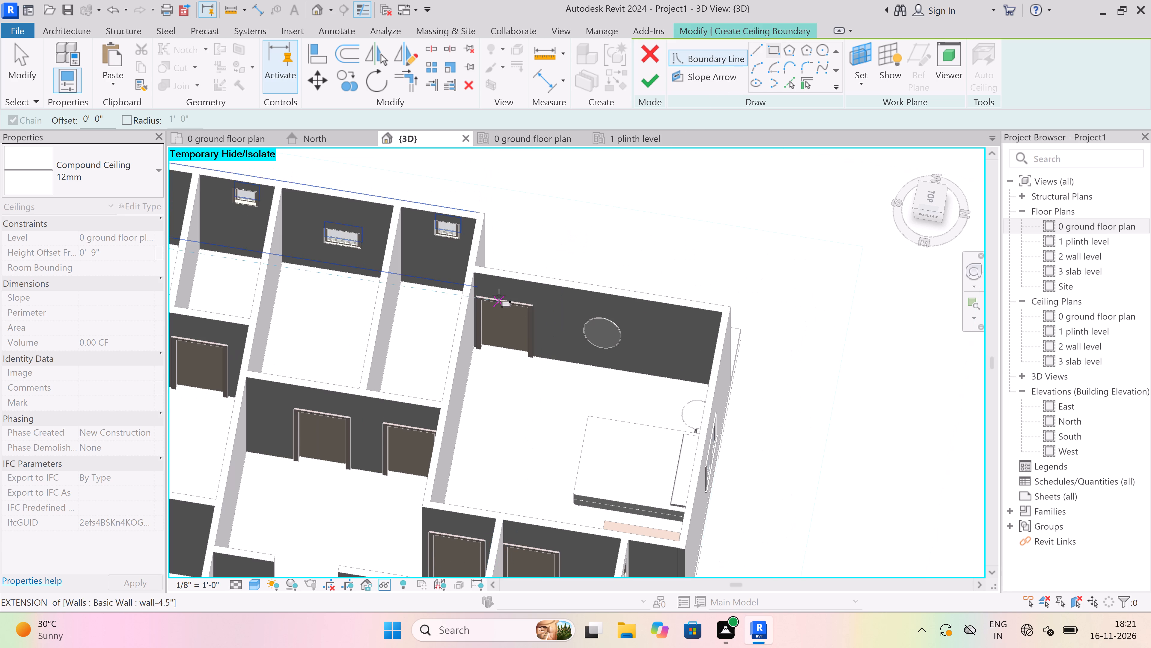
left_click(773, 45)
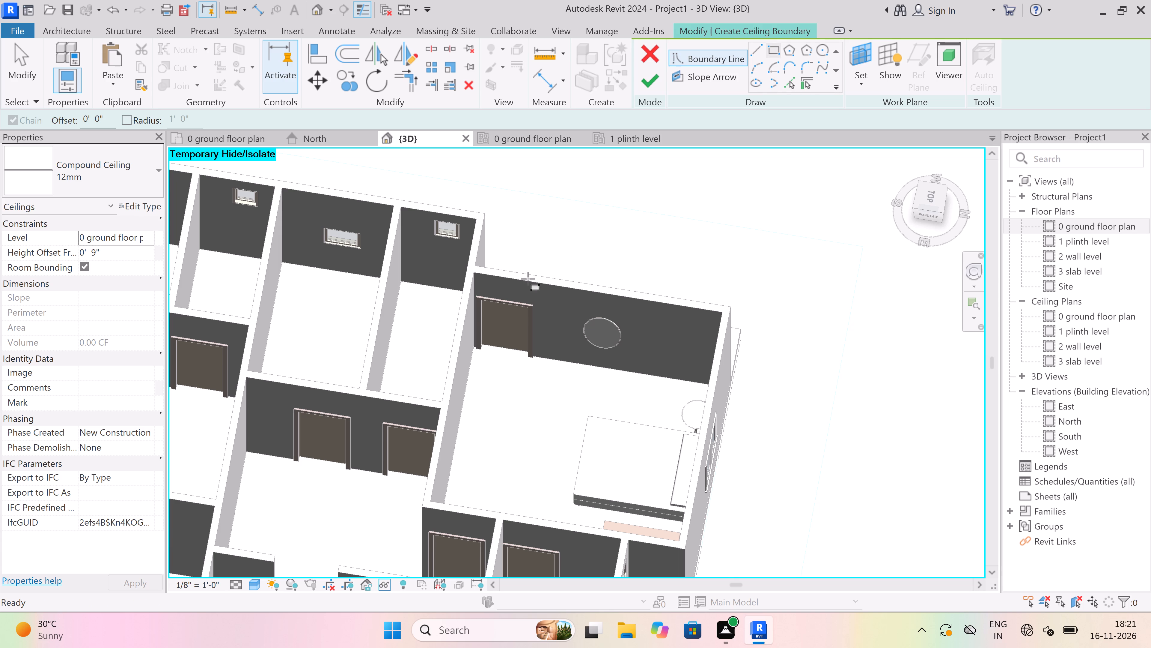
scroll(472, 275, "up", 12)
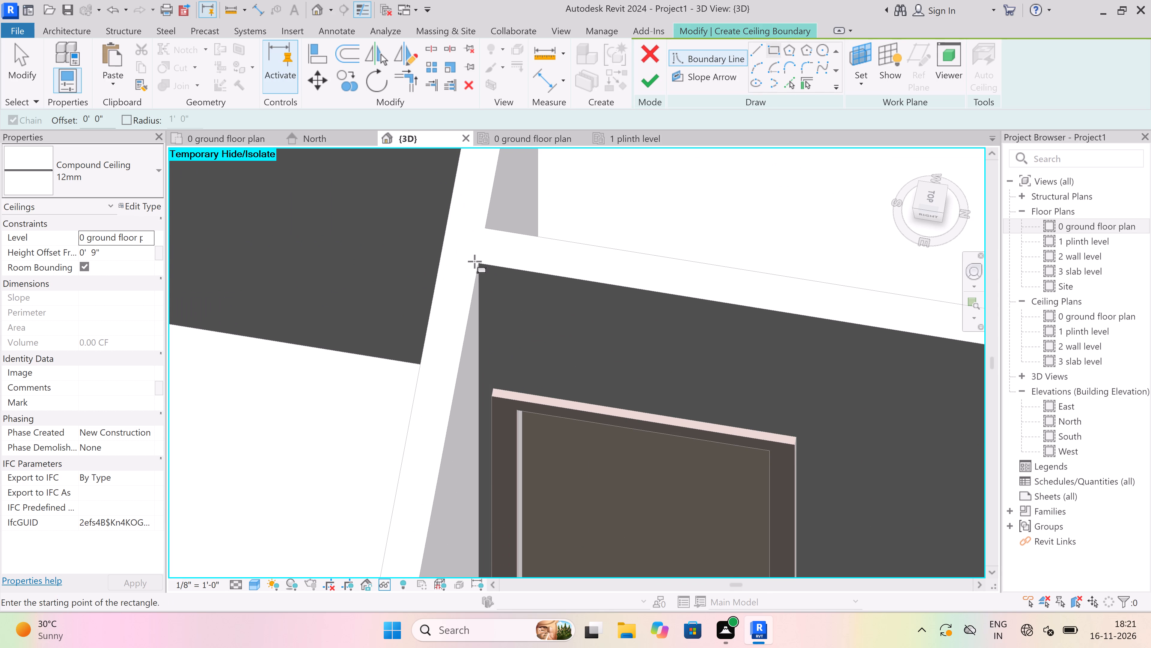
left_click(146, 235)
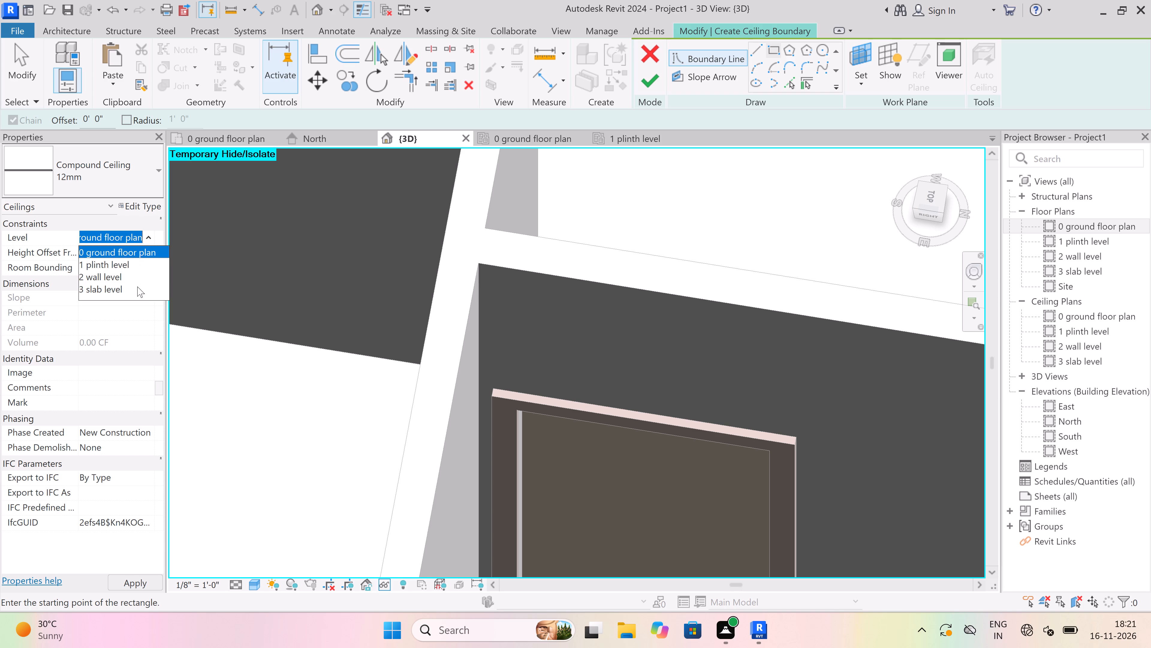
left_click(135, 275)
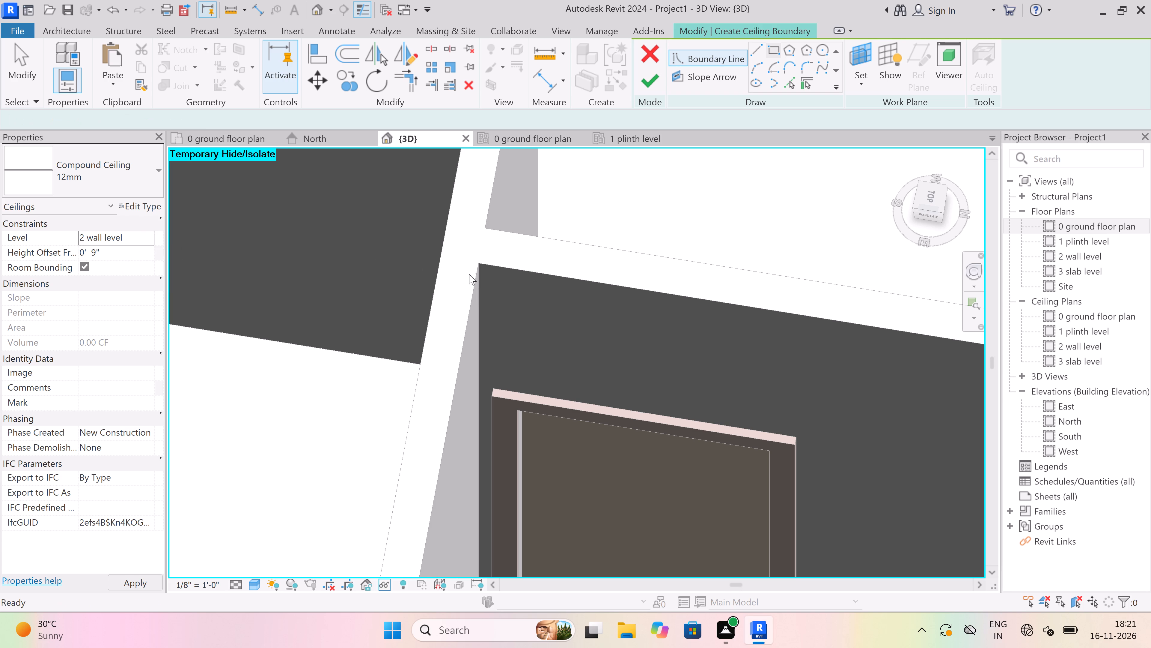
Sketch the boundary from the bedroom's inner wall corner beside the door to the diagonally opposite corner by the wooden unit, about 173 SF, and finish the ceiling.
left_click(478, 261)
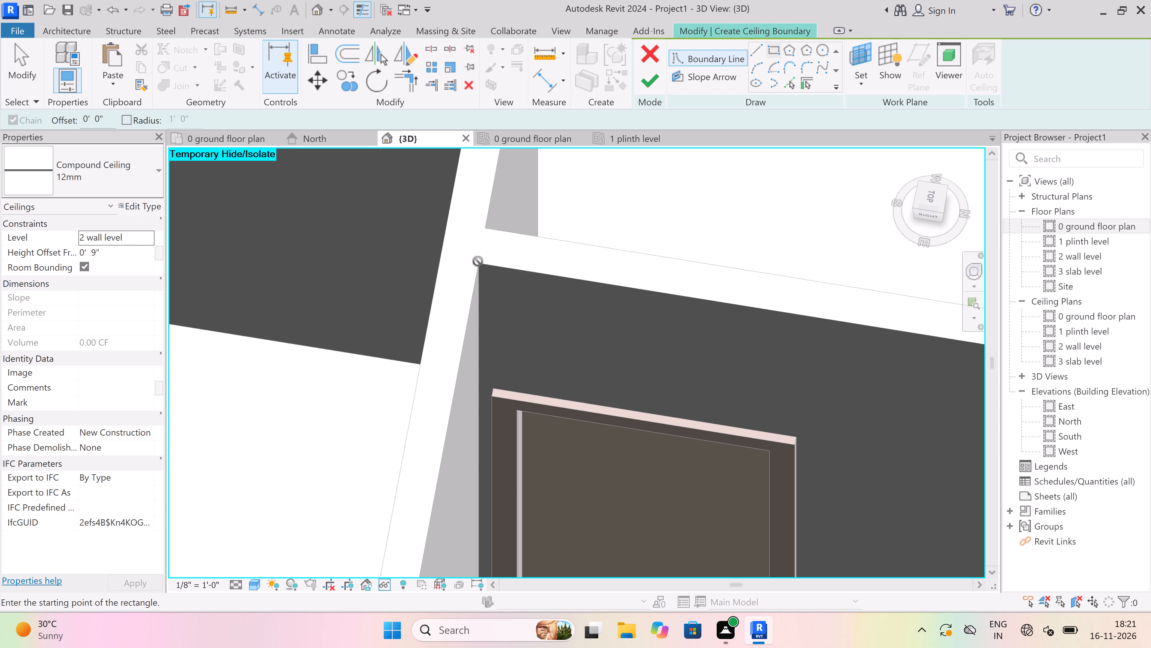
scroll(506, 238, "down", 7)
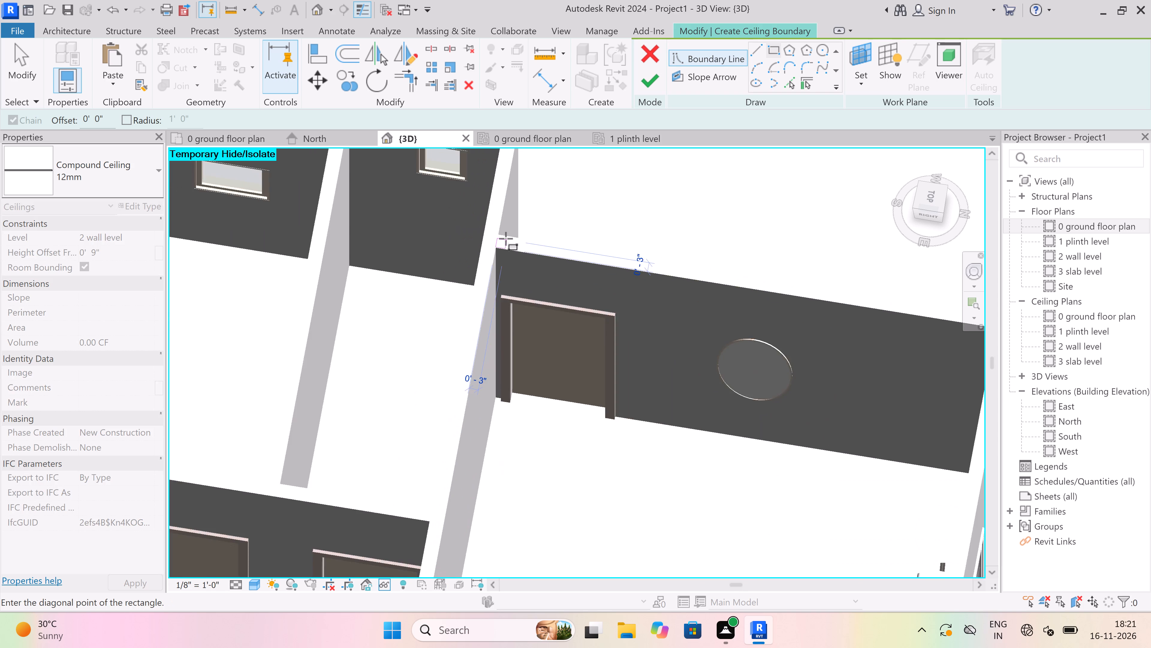
scroll(506, 238, "down", 4)
key("space")
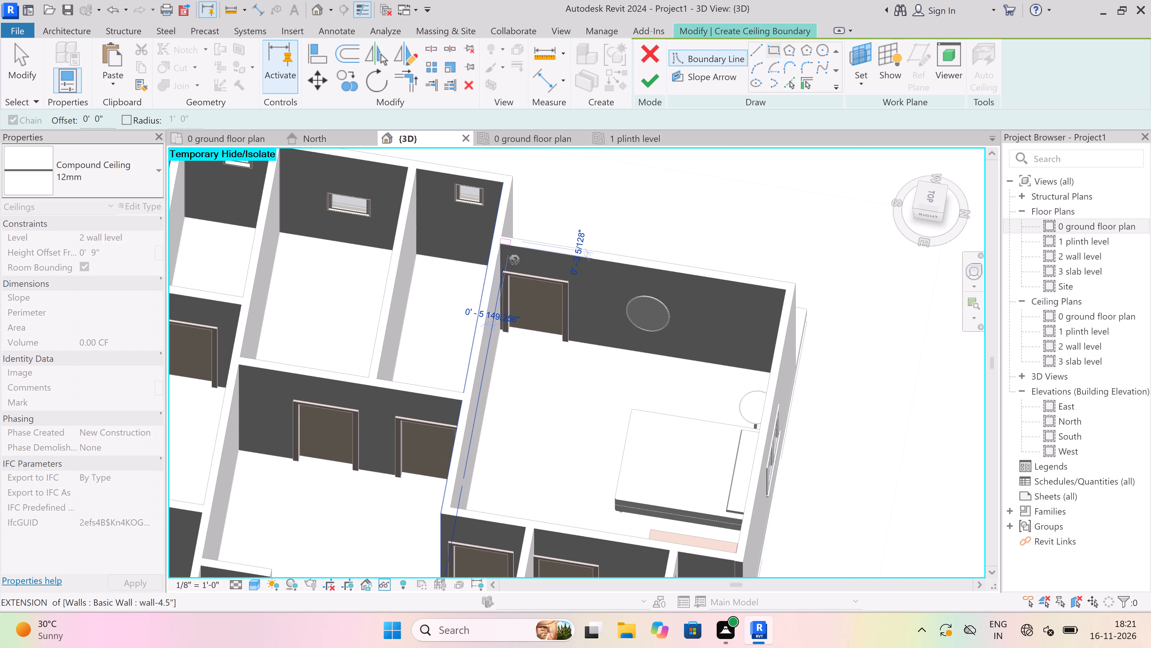
scroll(514, 265, "up", 9)
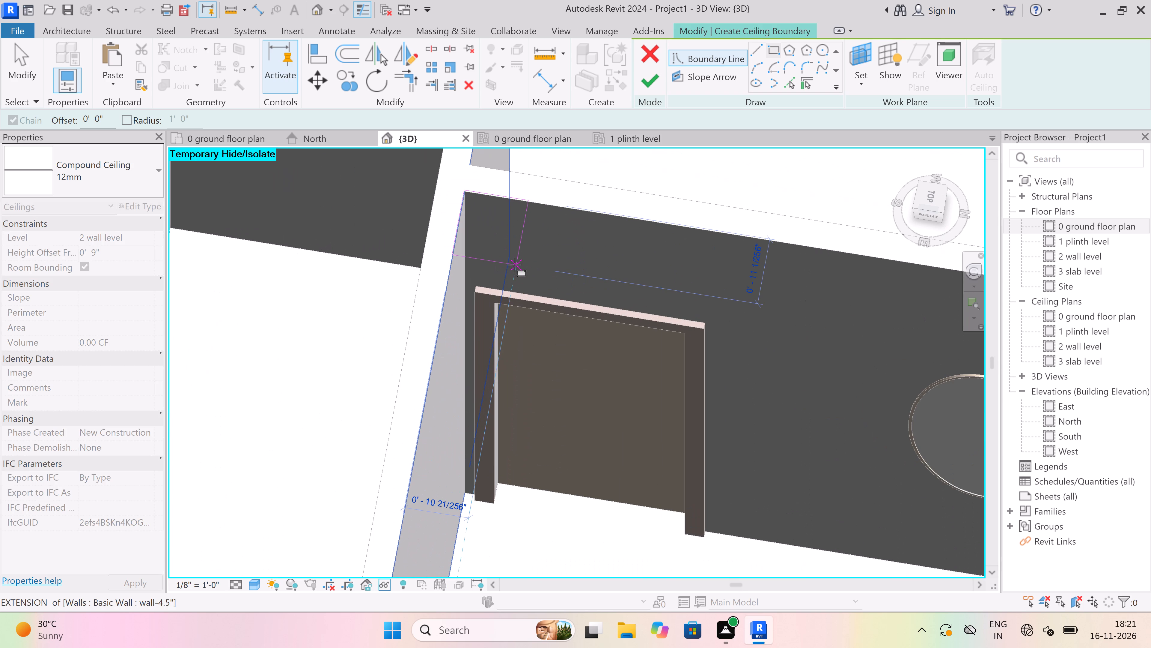
key("space")
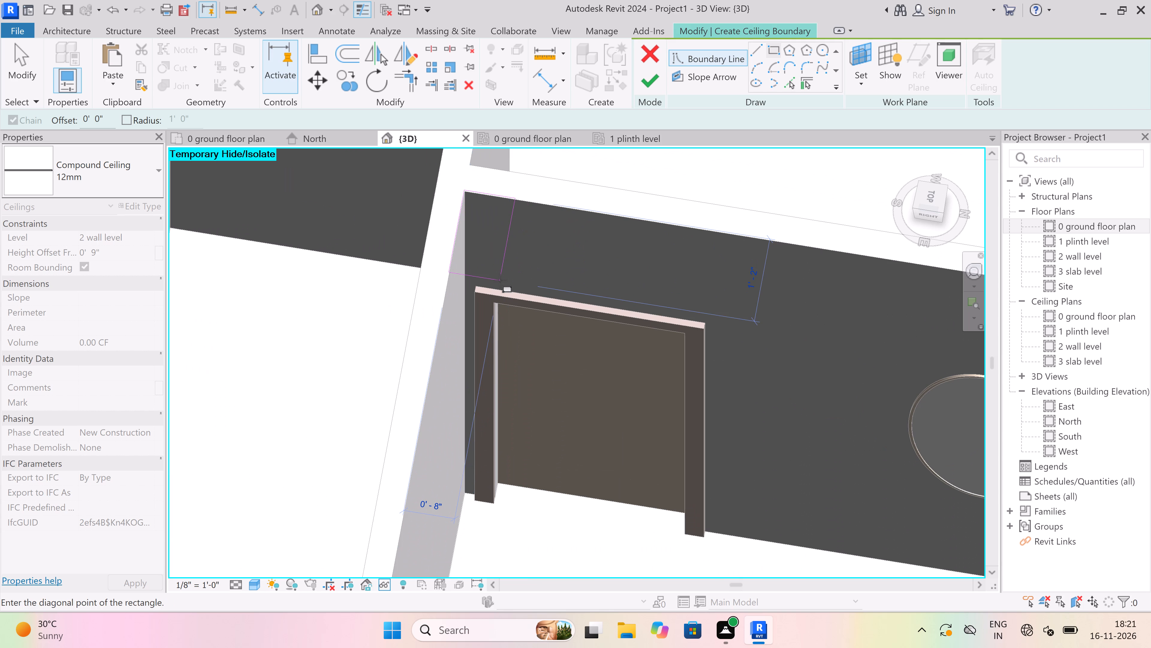
key("space")
key("space")
key("space")
scroll(499, 280, "down", 4)
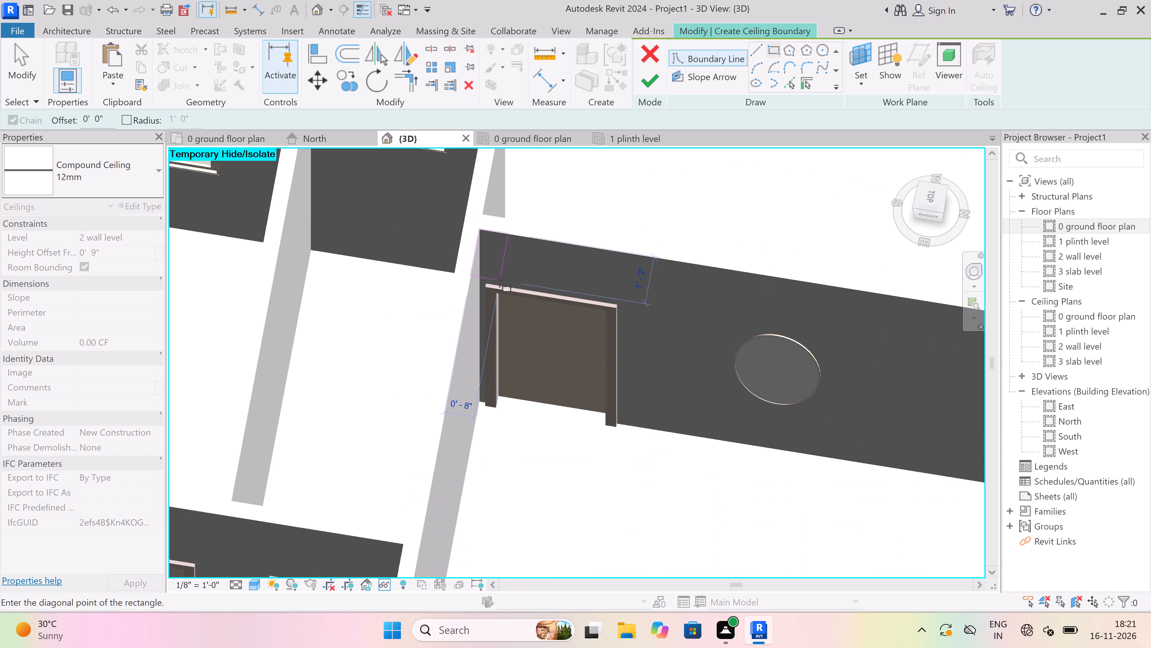
scroll(499, 280, "down", 7)
scroll(656, 500, "up", 8)
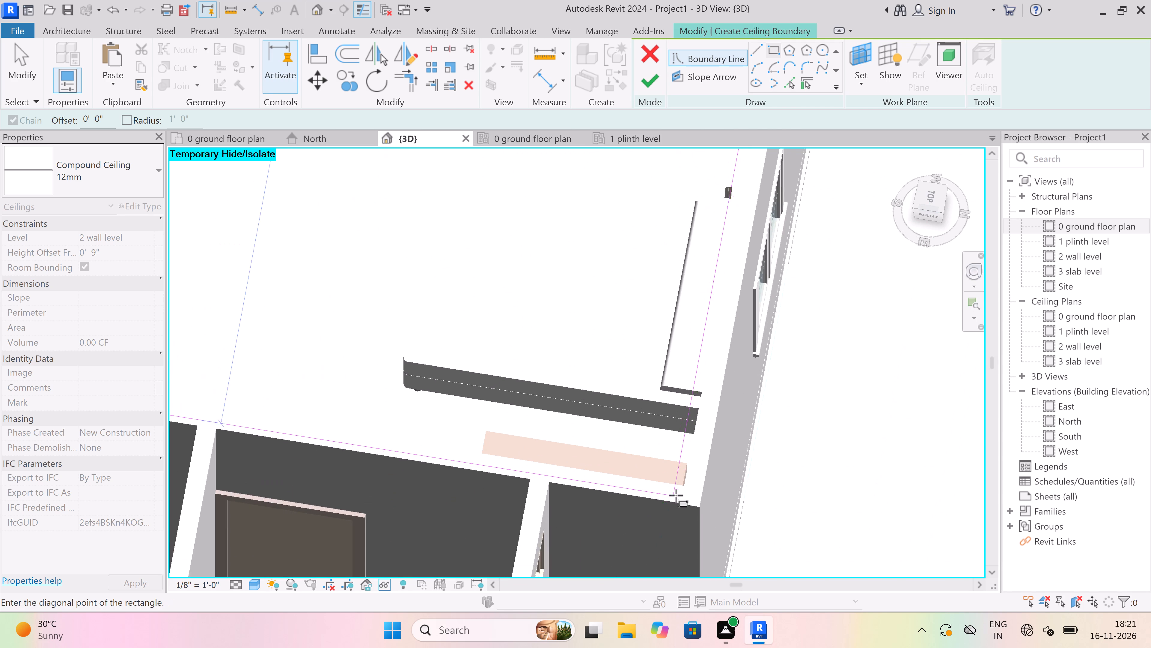
scroll(676, 495, "up", 11)
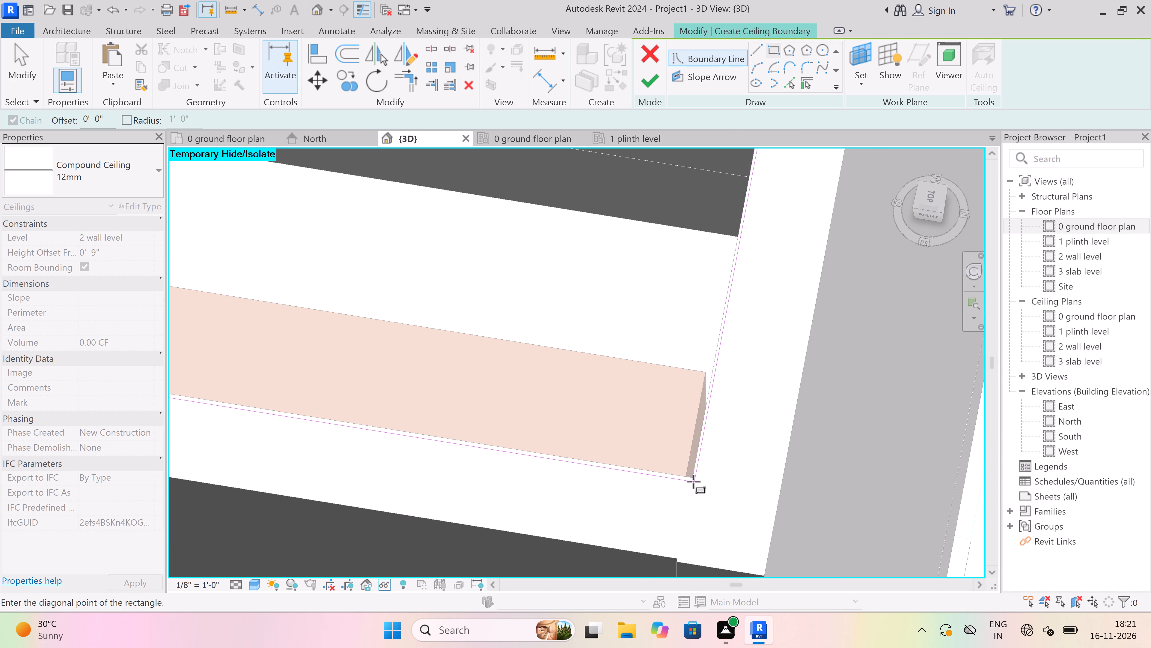
left_click(691, 477)
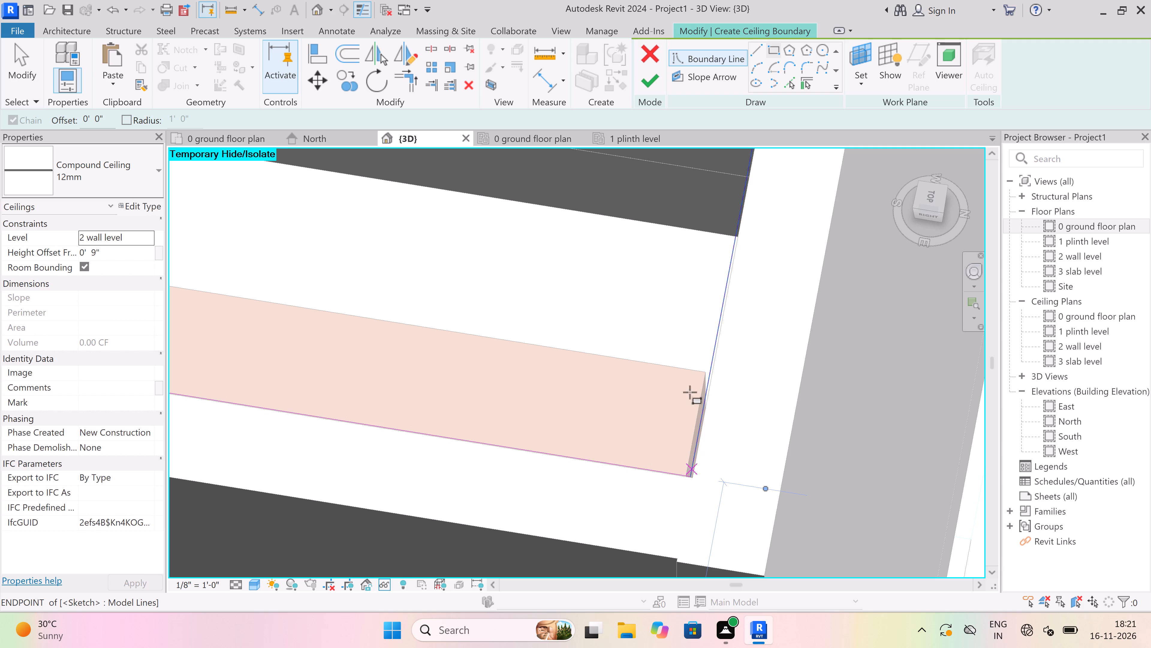
left_click(648, 75)
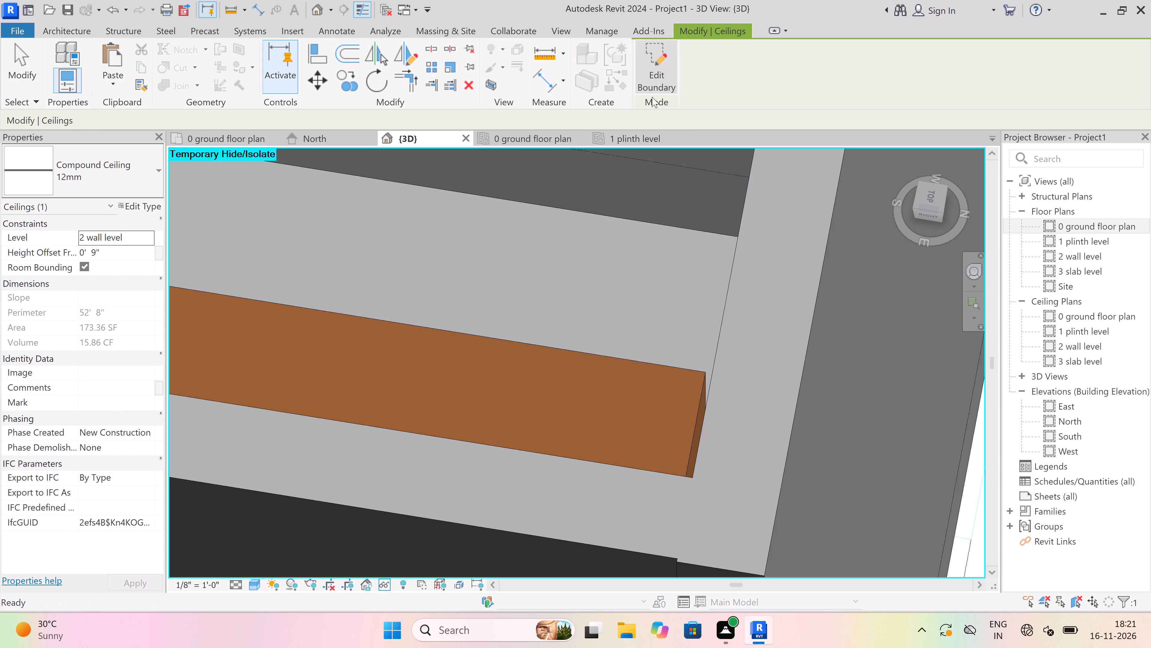
Examine the 0 ground floor plan, 1 plinth level, 2 wall level and 3 slab level ceiling plans for the new bedroom ceiling.
scroll(642, 425, "down", 9)
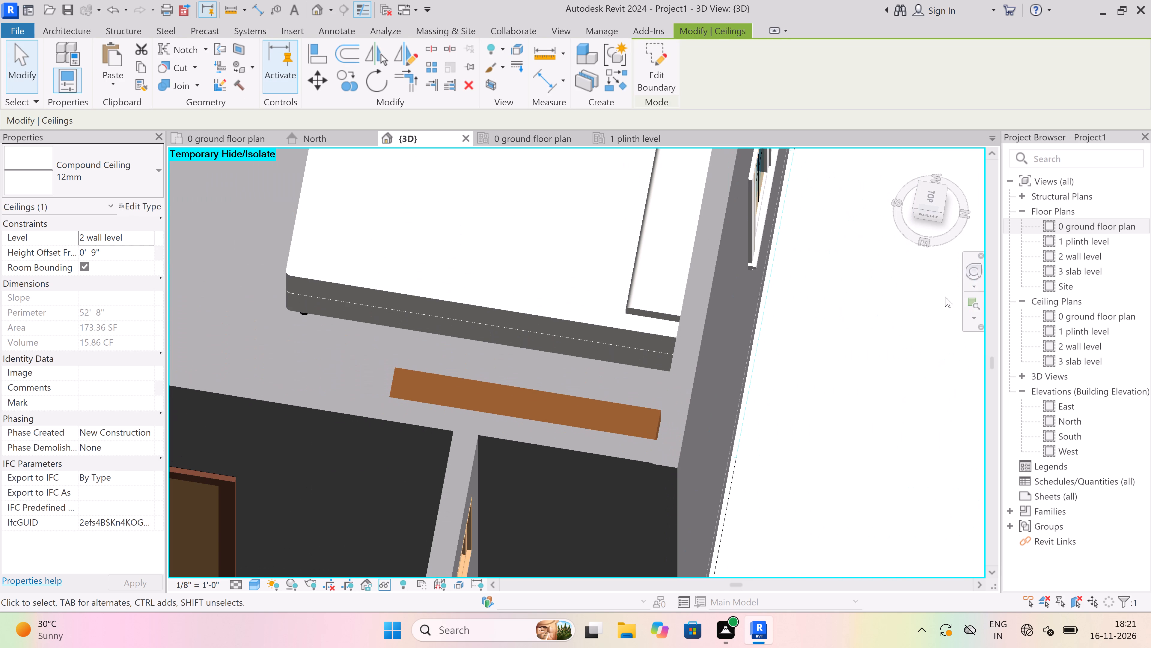
double_click(1088, 319)
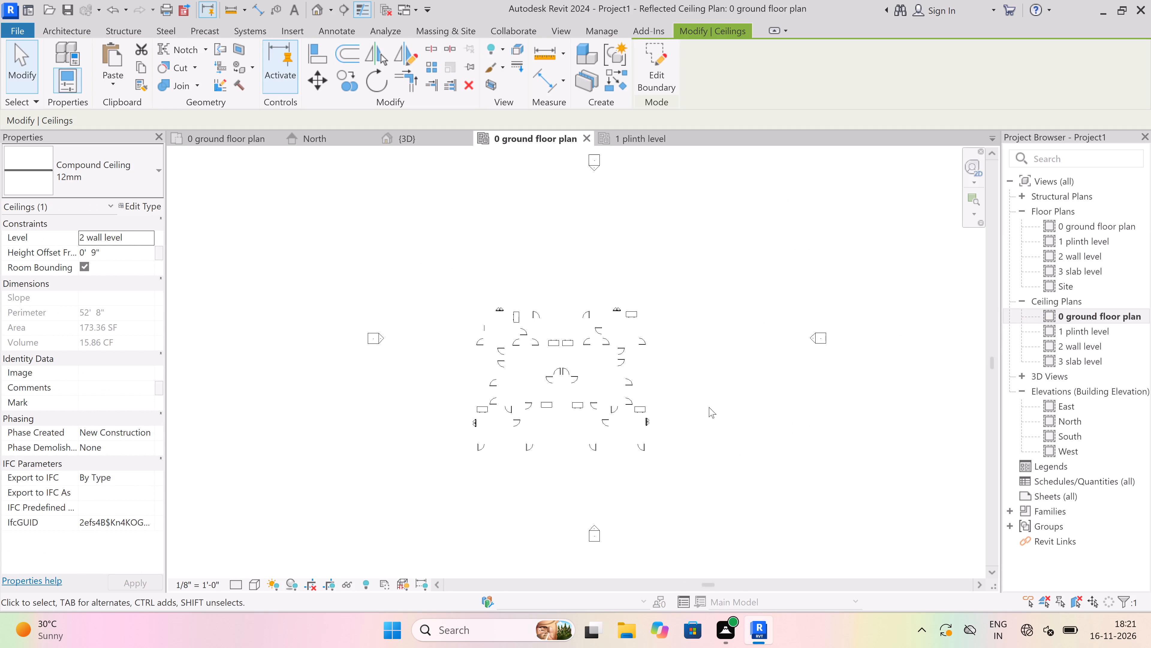
double_click(1090, 328)
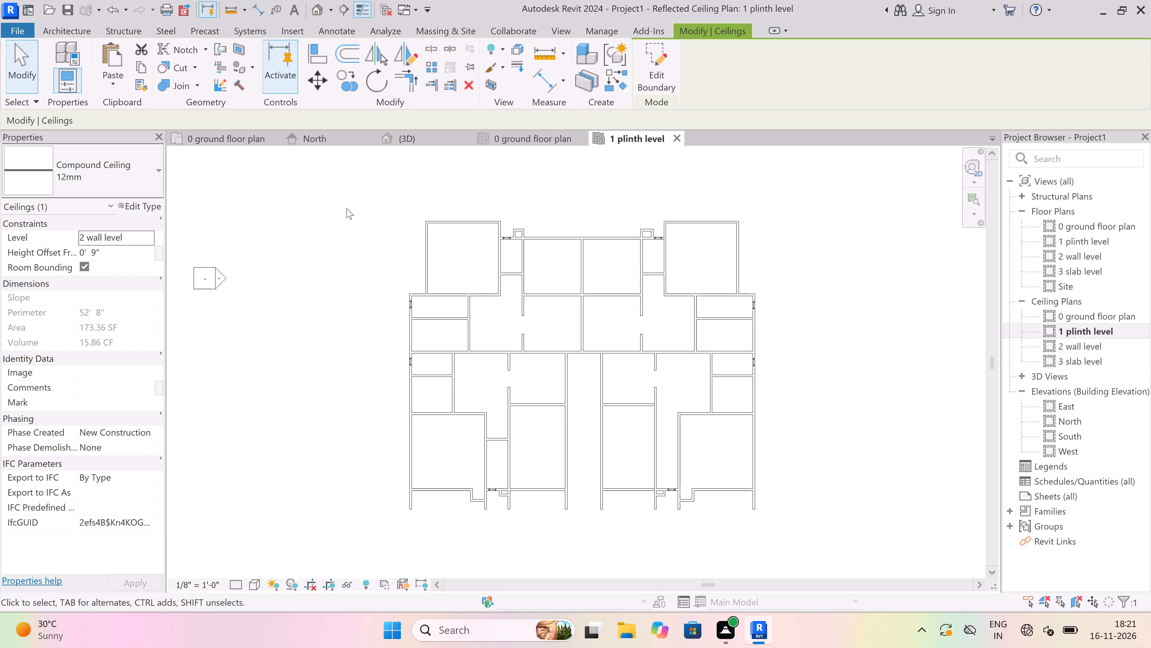
key("Escape")
scroll(472, 225, "up", 3)
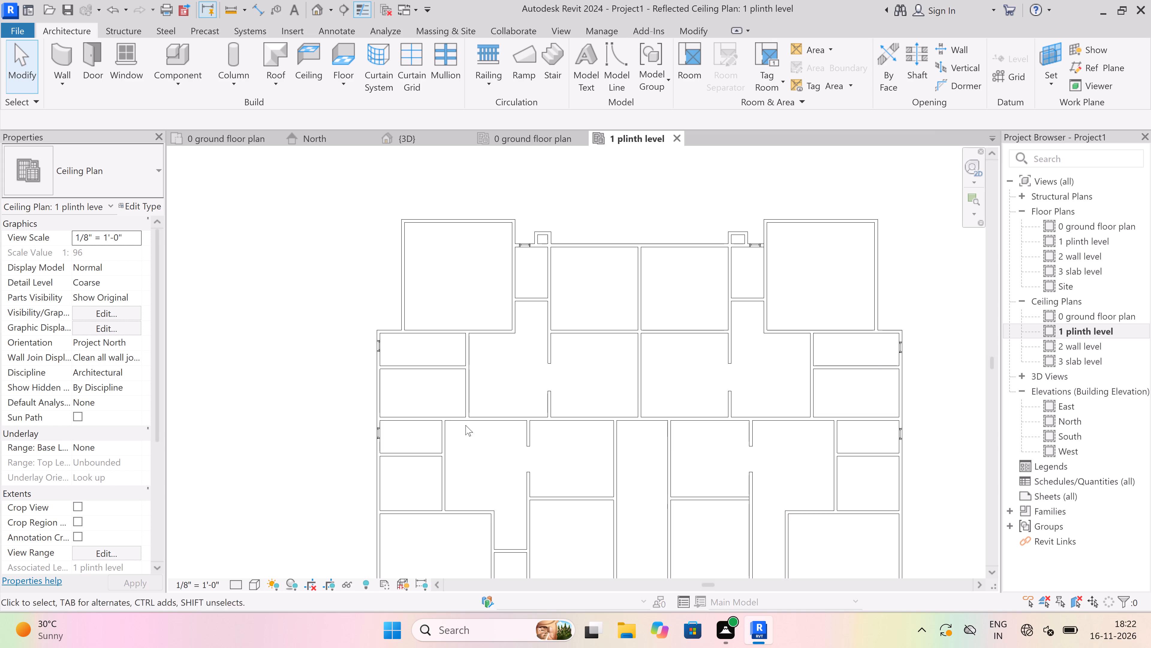
scroll(457, 426, "down", 4)
scroll(451, 517, "up", 2)
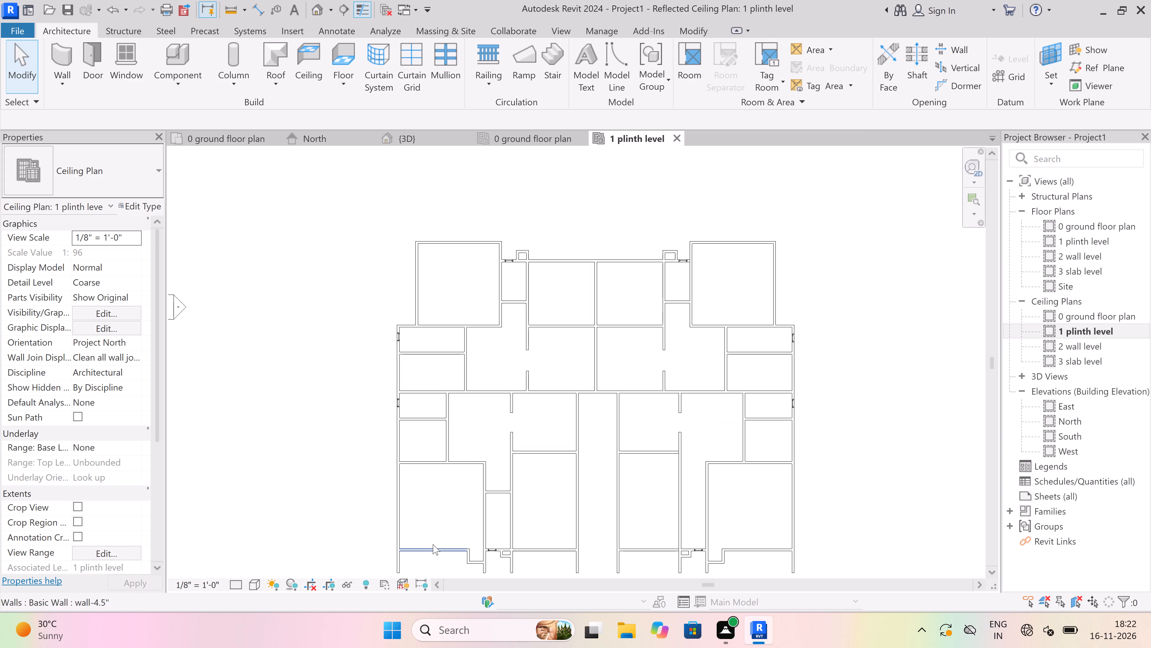
double_click(1088, 343)
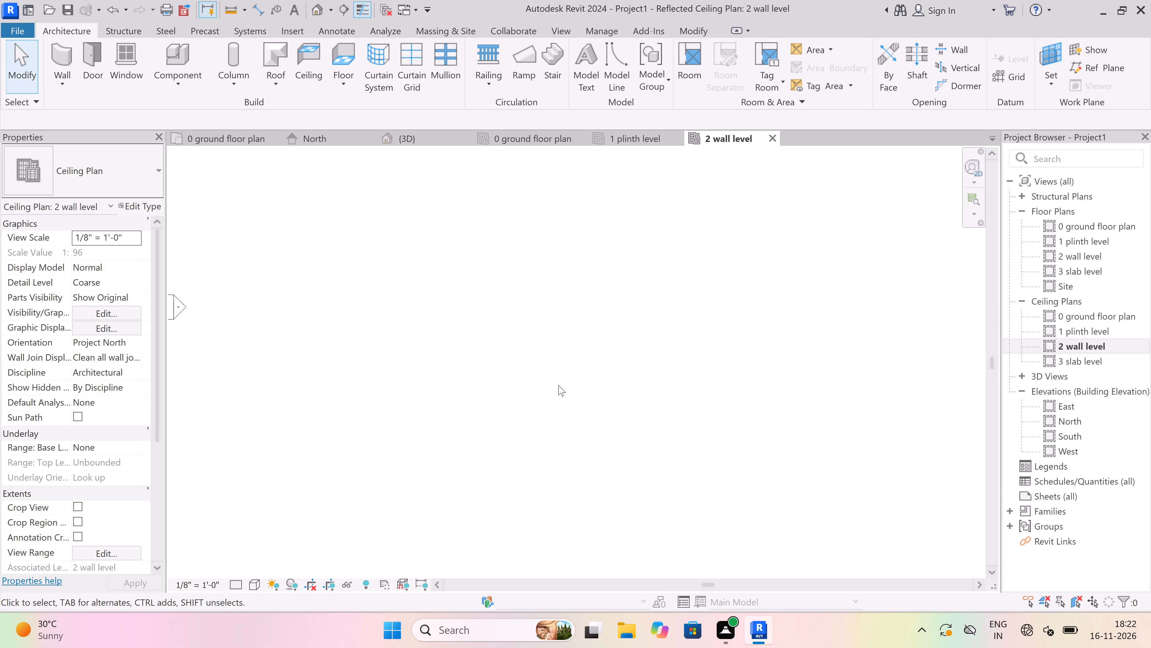
scroll(543, 374, "down", 10)
triple_click(1072, 361)
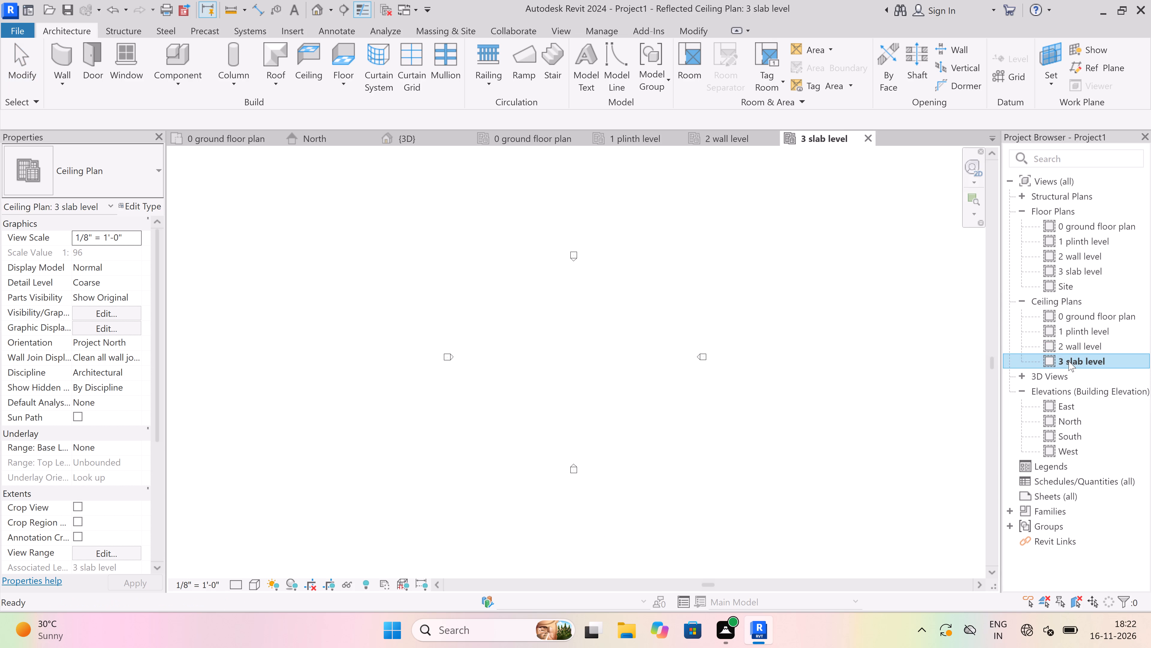
Close the 3 slab level, 2 wall level and 1 plinth level ceiling plan views.
left_click(866, 137)
left_click(773, 140)
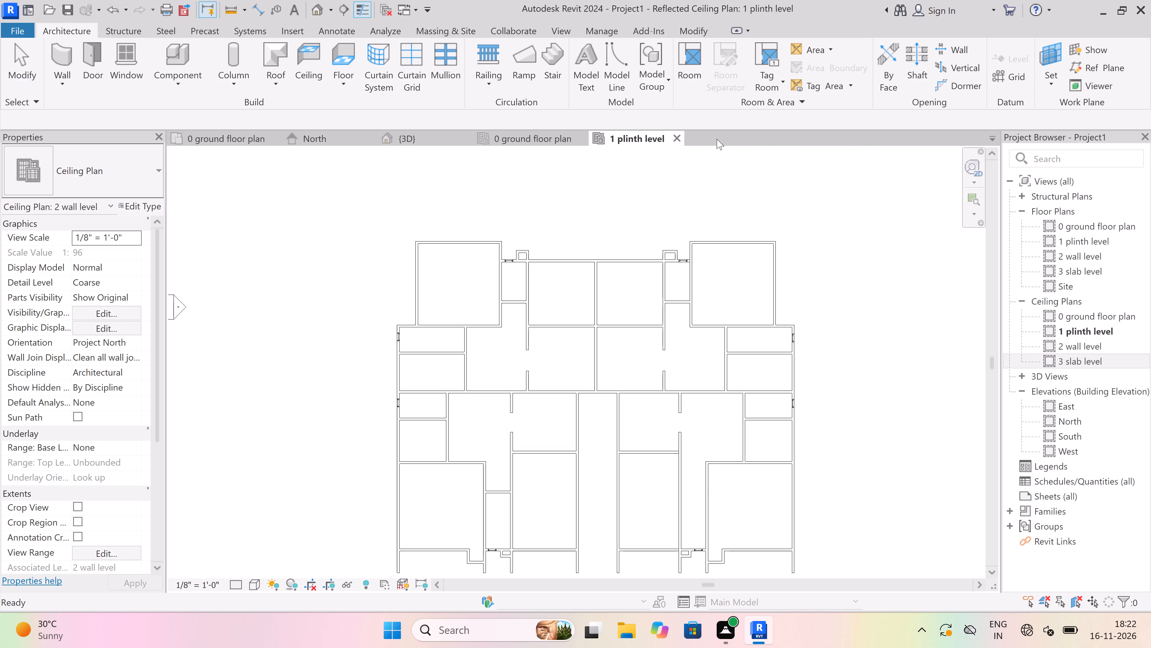
left_click(675, 135)
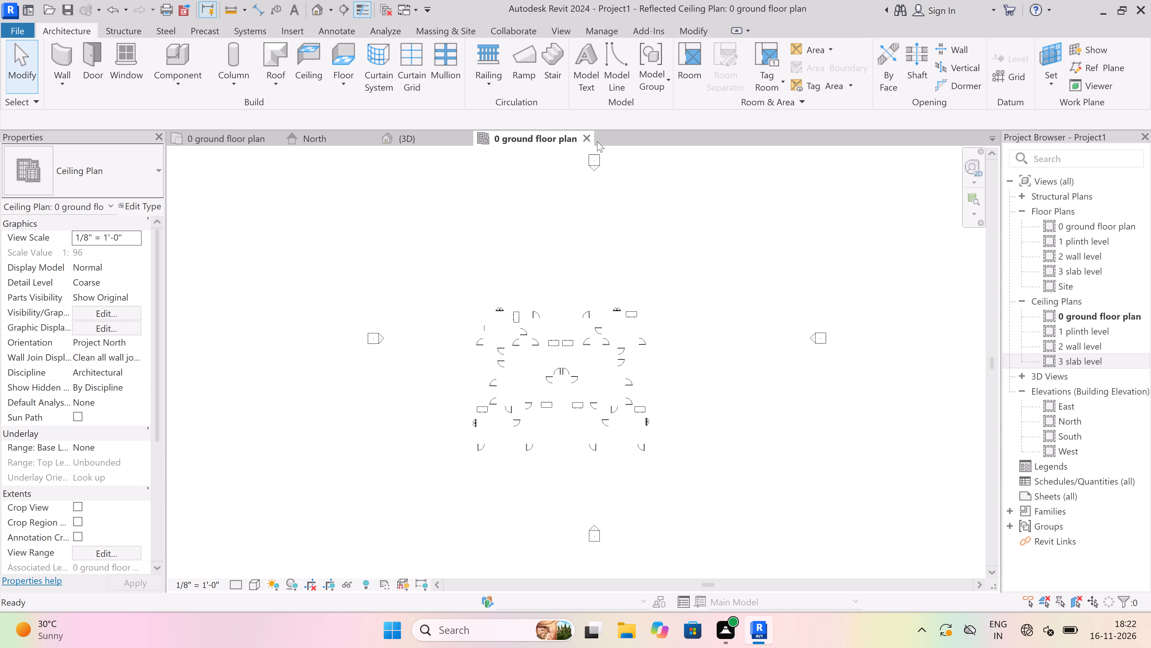
Close the 0 ground floor plan ceiling plan view.
left_click(588, 136)
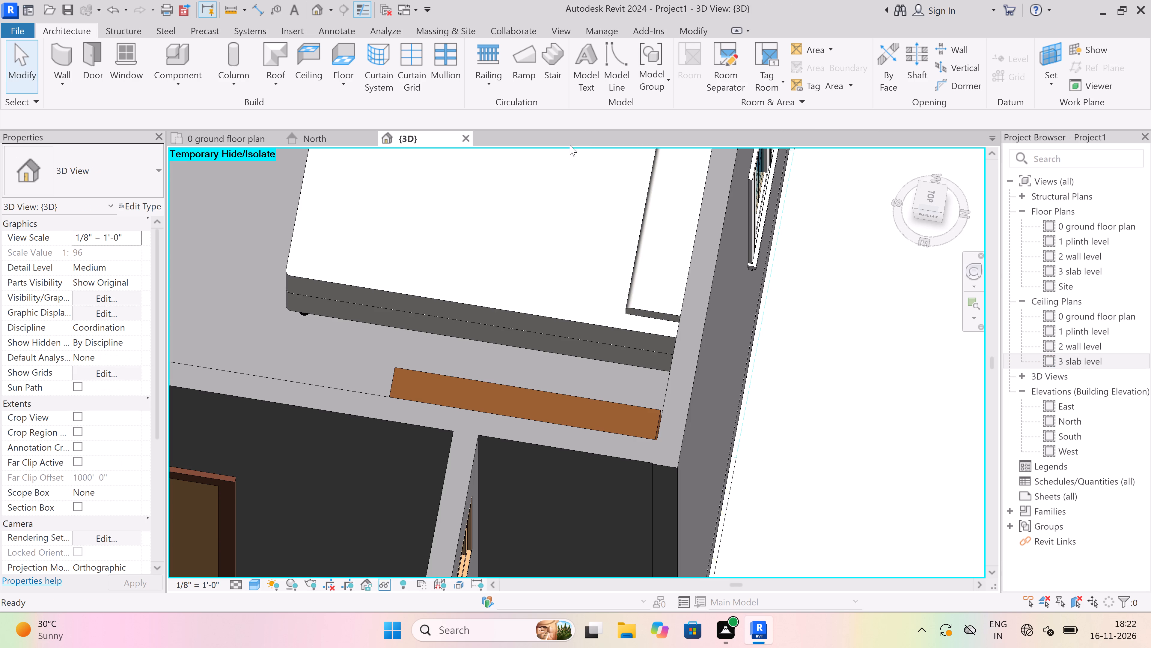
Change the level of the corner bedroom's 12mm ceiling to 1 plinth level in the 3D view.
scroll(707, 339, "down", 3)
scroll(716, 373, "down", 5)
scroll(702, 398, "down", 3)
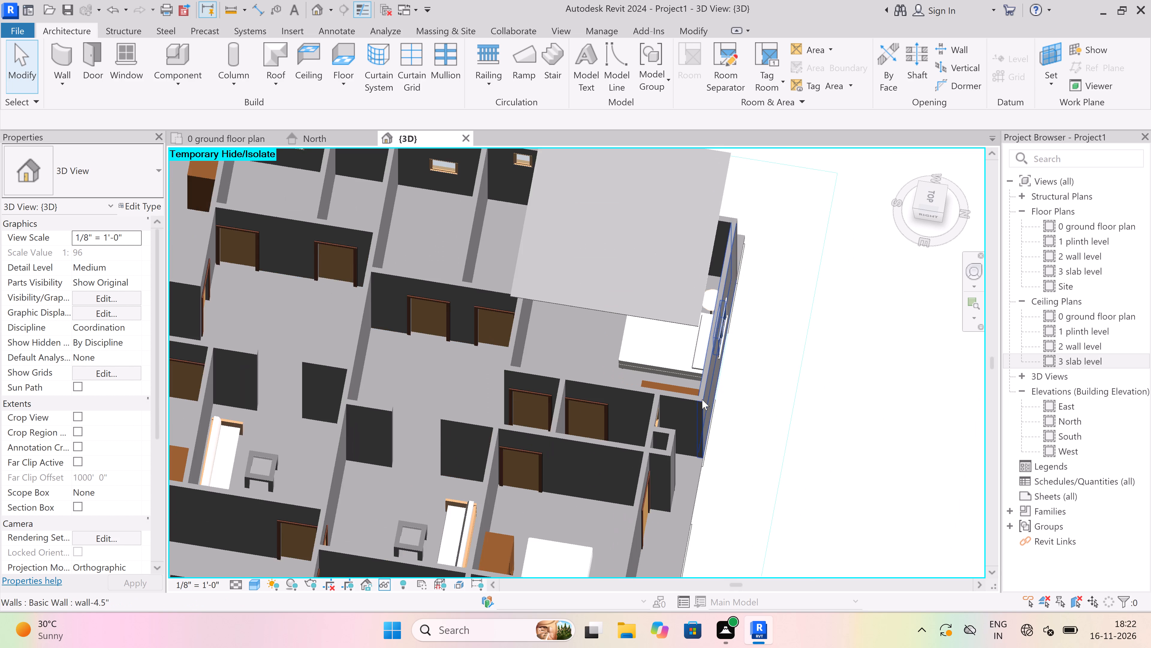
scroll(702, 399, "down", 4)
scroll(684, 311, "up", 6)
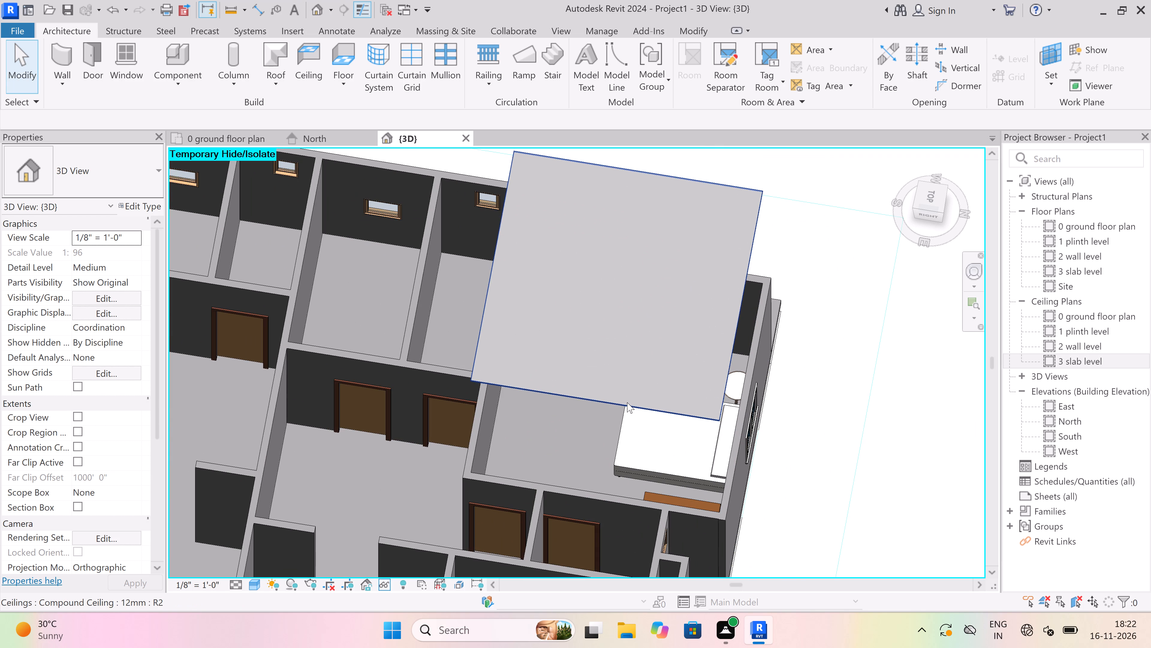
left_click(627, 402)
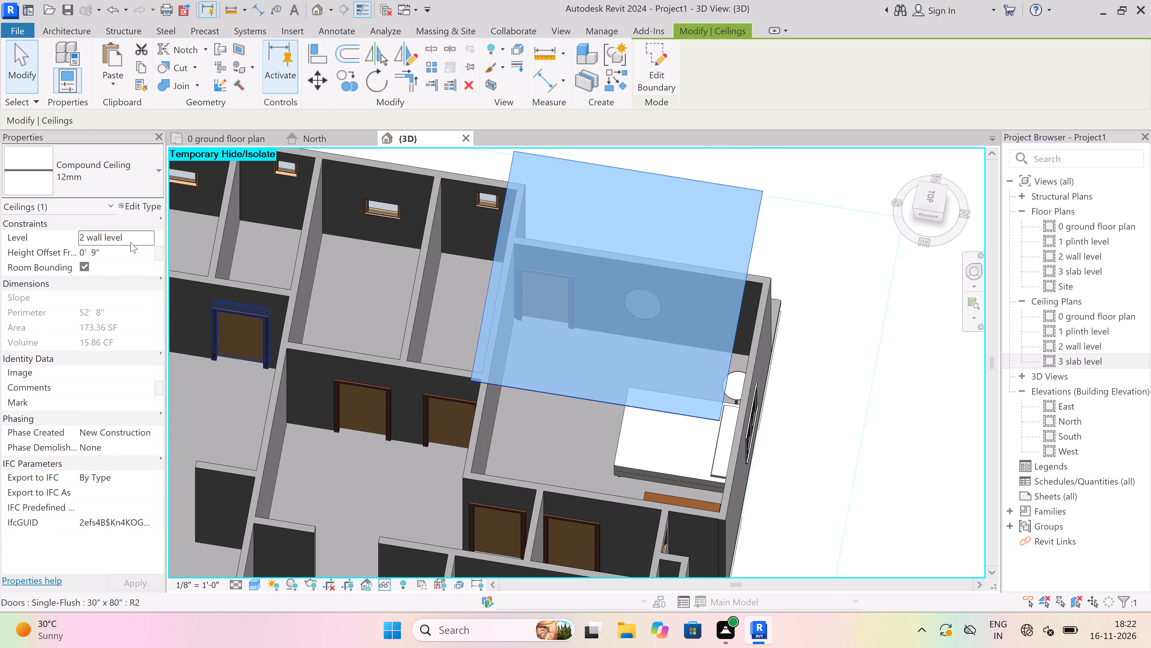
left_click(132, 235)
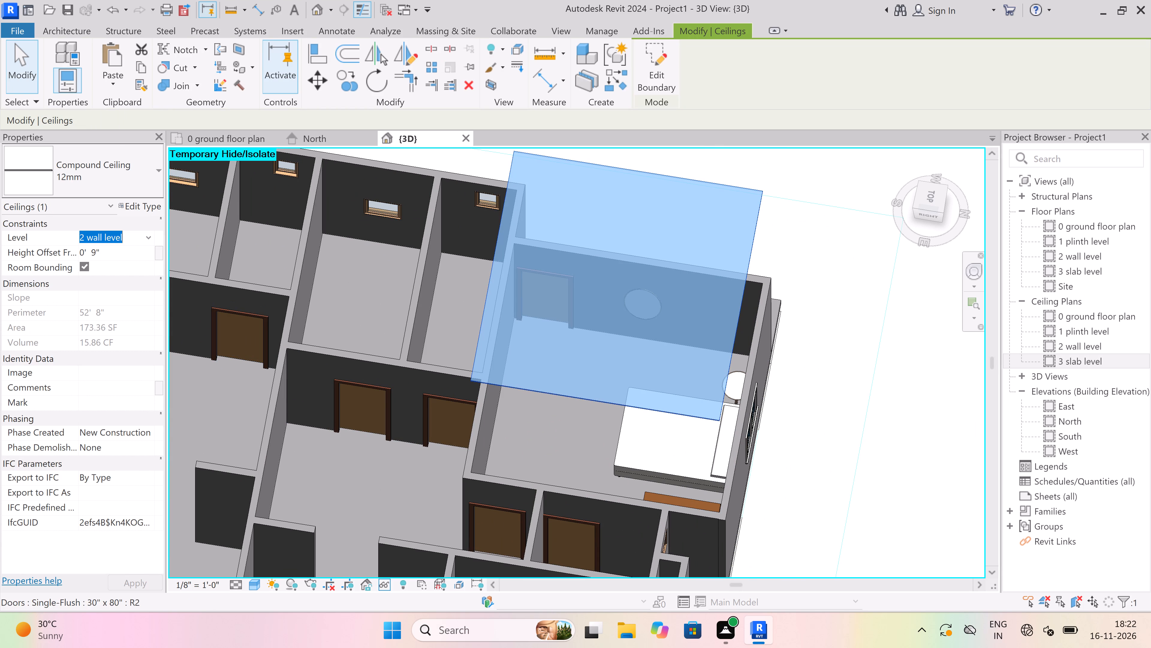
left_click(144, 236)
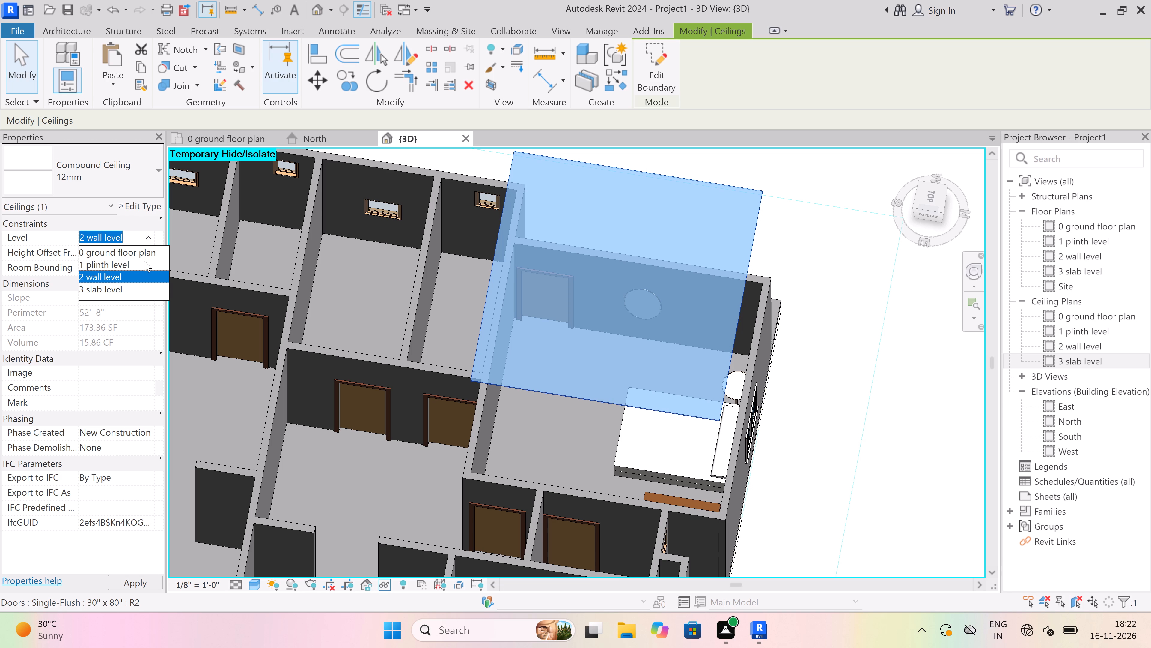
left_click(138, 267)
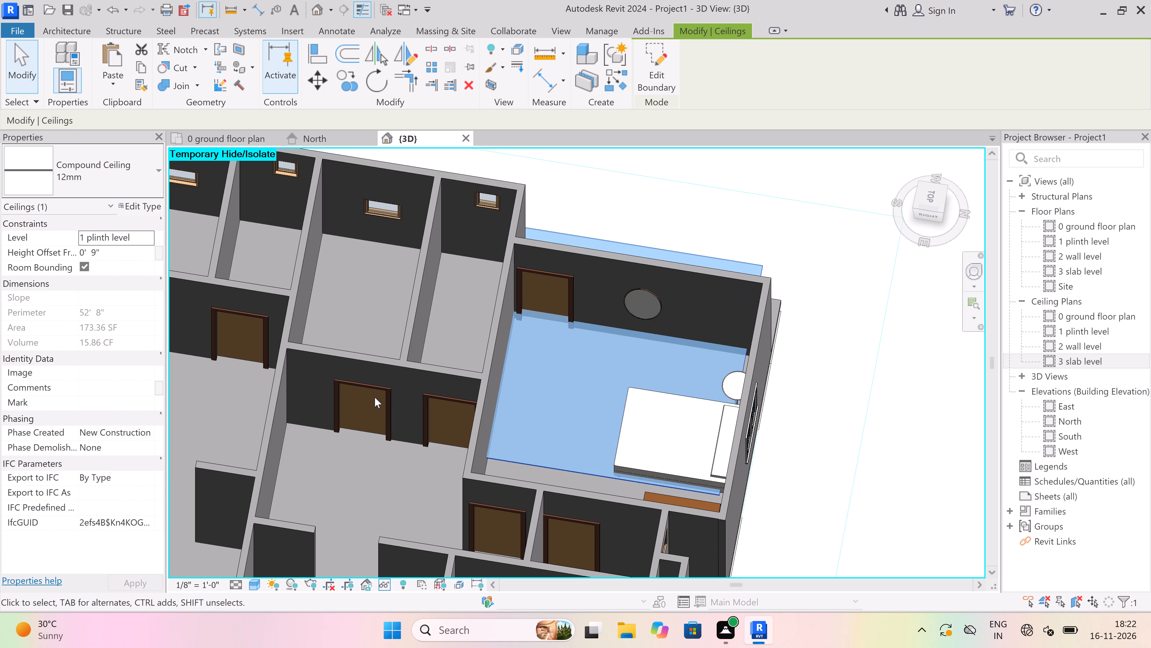
Delete the 12mm ceiling from the corner bedroom in the 3D view.
left_click(131, 240)
left_click(146, 236)
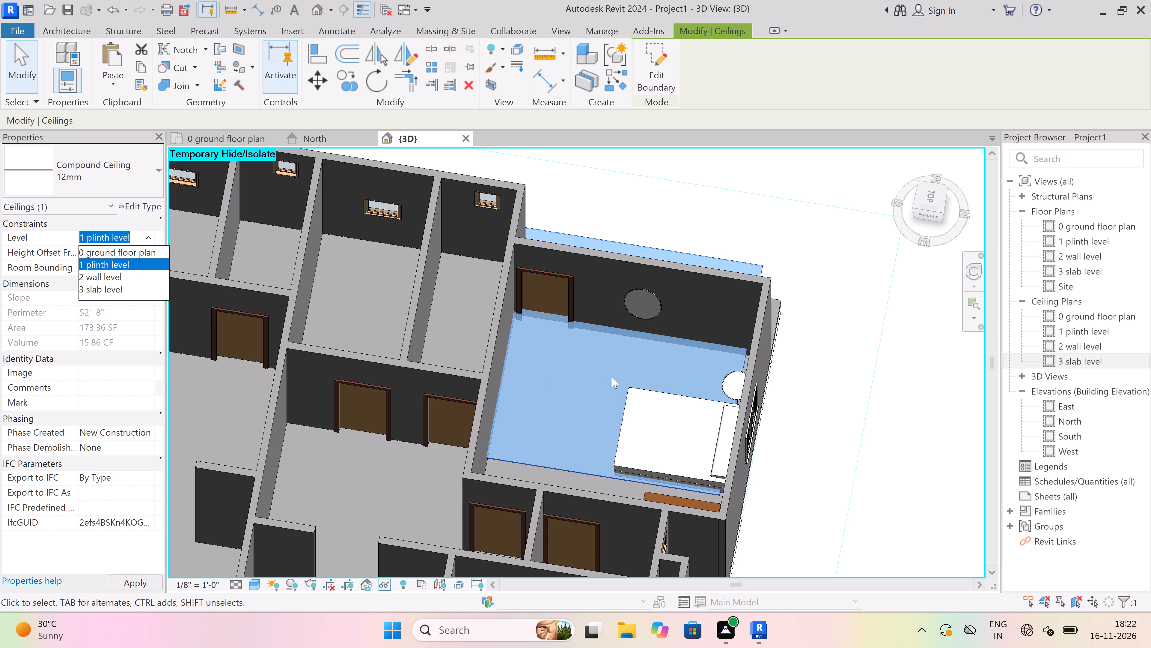
key("Delete")
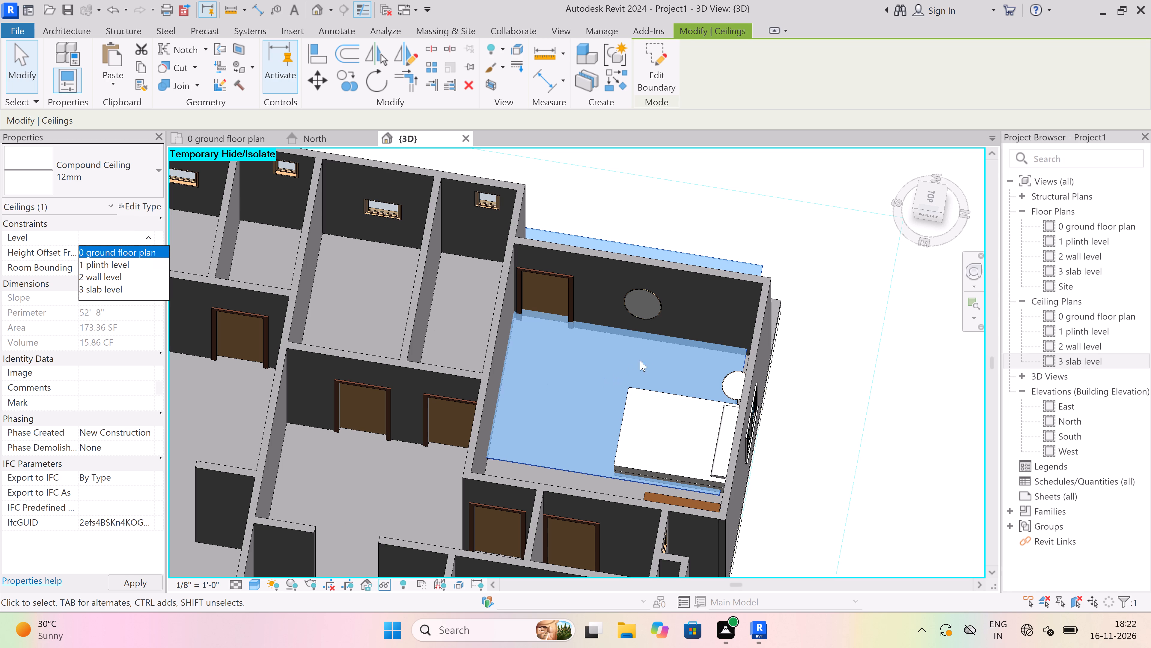
key("Escape")
key("Escape")
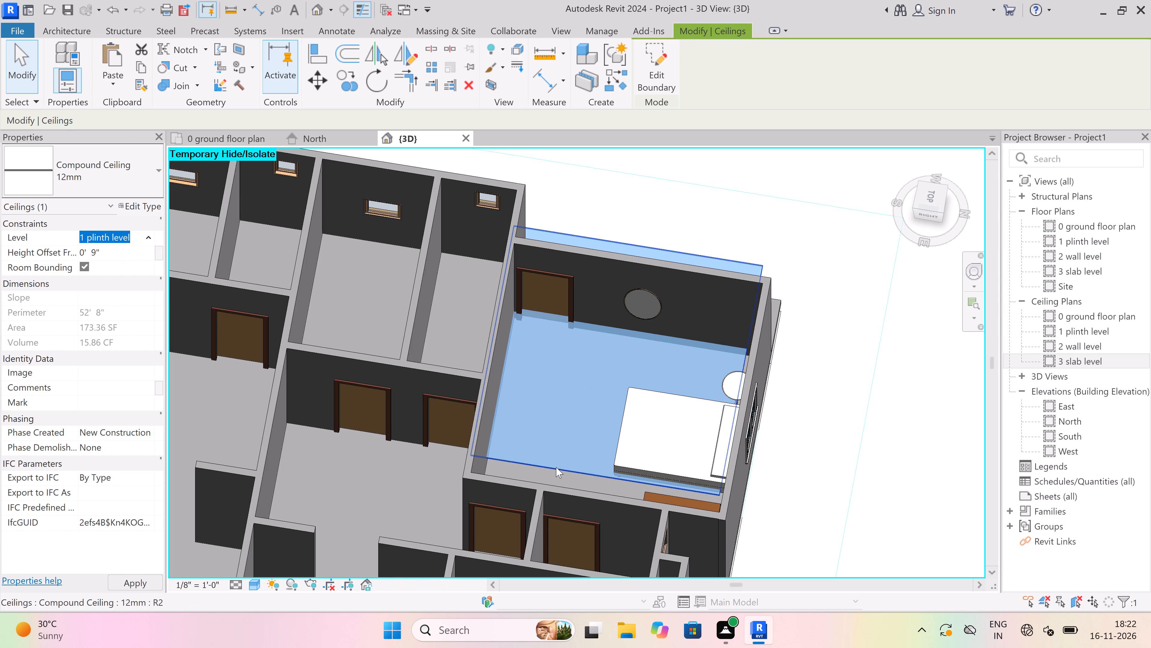
left_click(556, 466)
key("Delete")
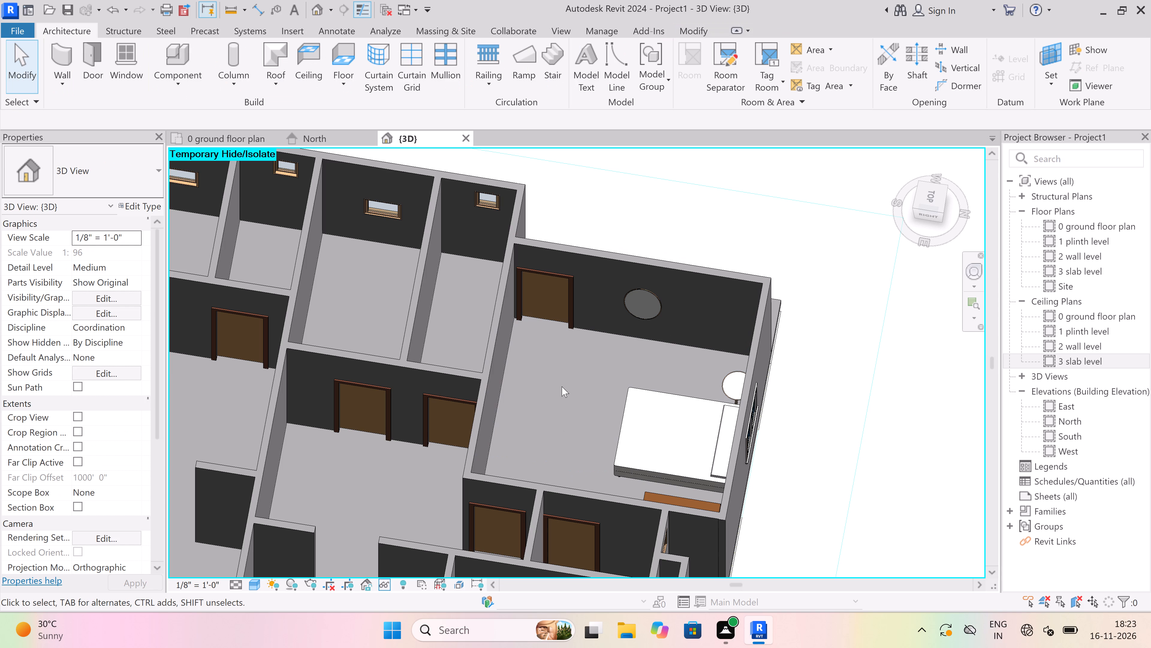
Dismiss the save reminder and examine the furnished rooms from several angles in 3D, ending at the corner bedroom with the wardrobe.
scroll(463, 464, "down", 3)
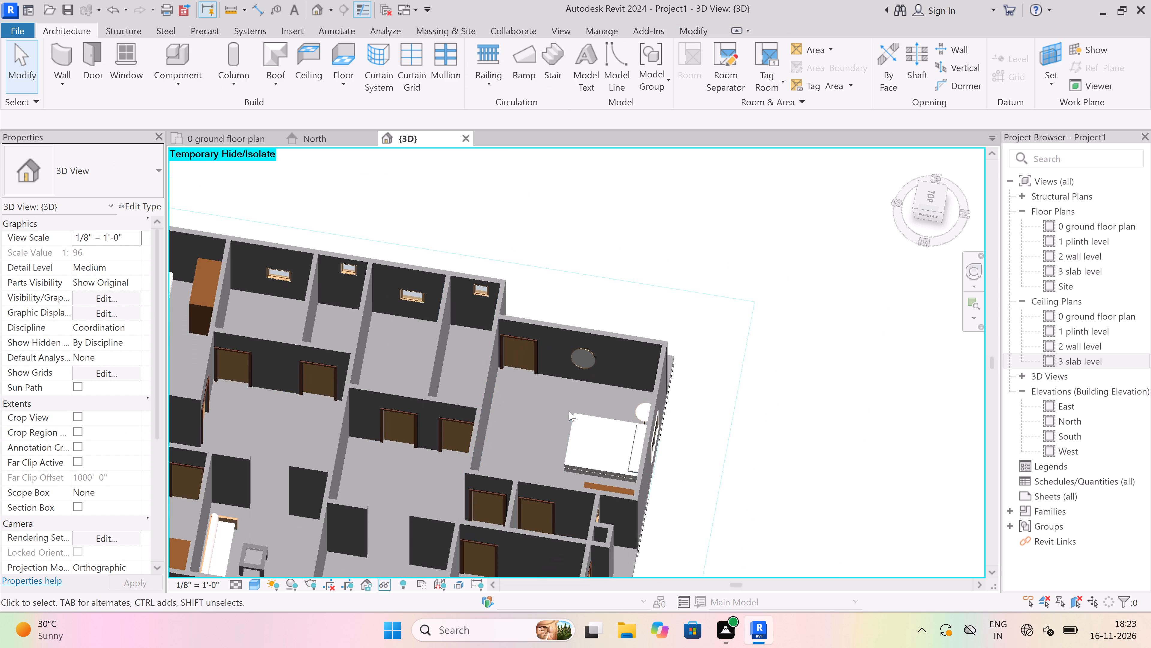
scroll(570, 412, "down", 16)
scroll(554, 472, "up", 4)
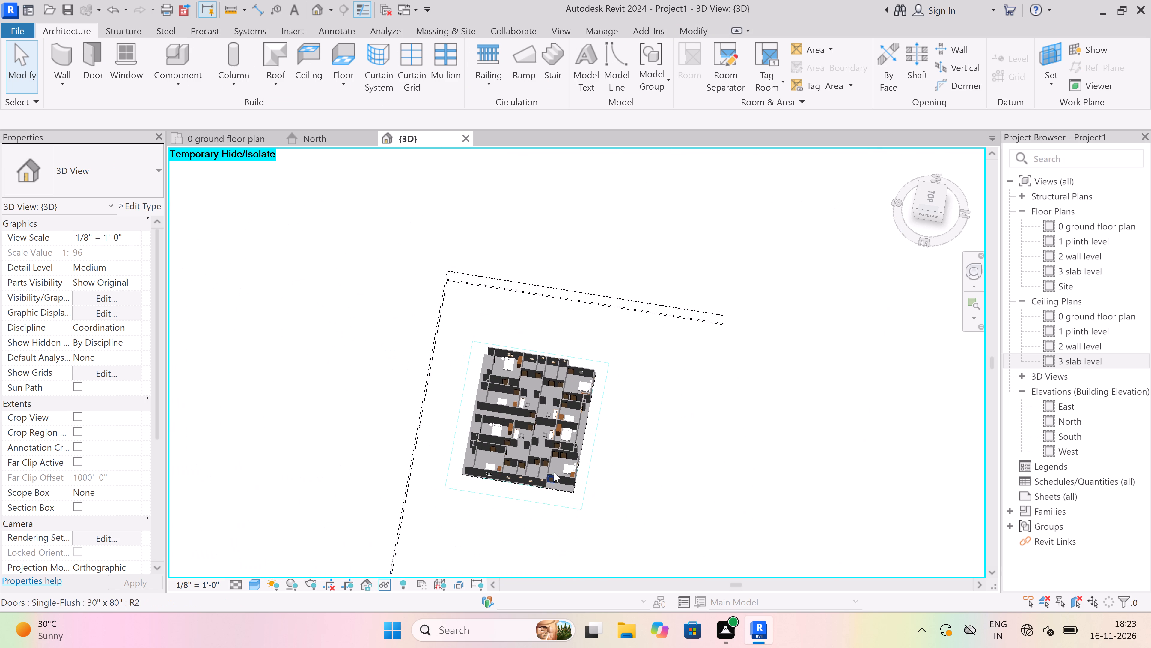
key("Escape")
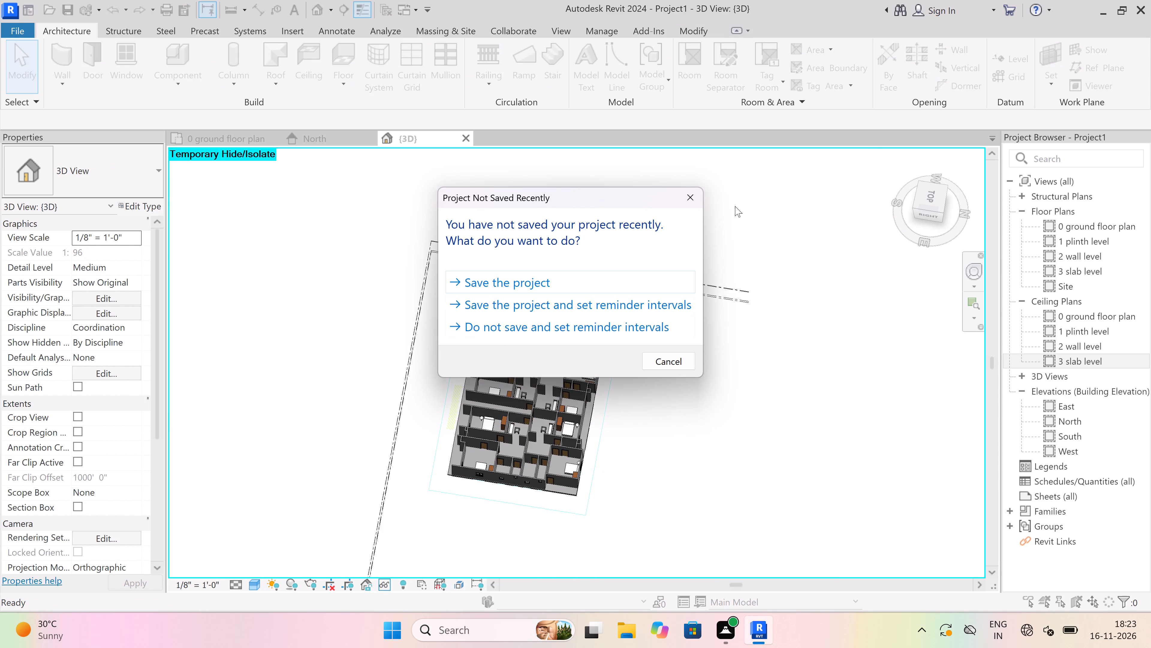
left_click(694, 195)
key("Escape")
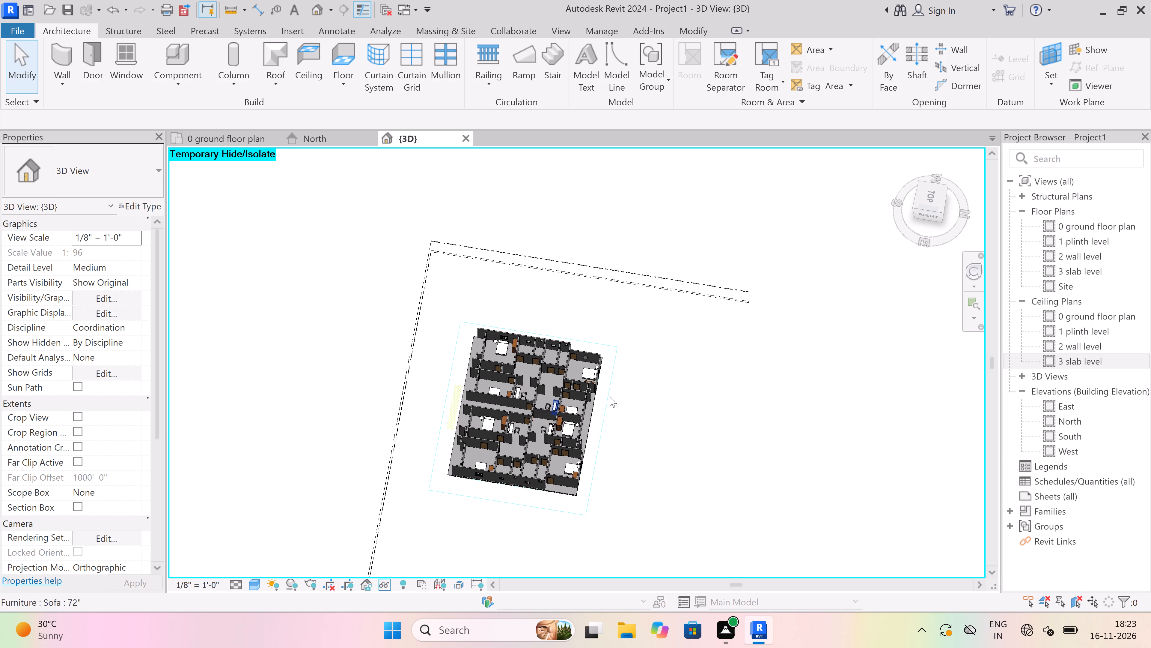
middle_click_drag(642, 374, 698, 167, "shift")
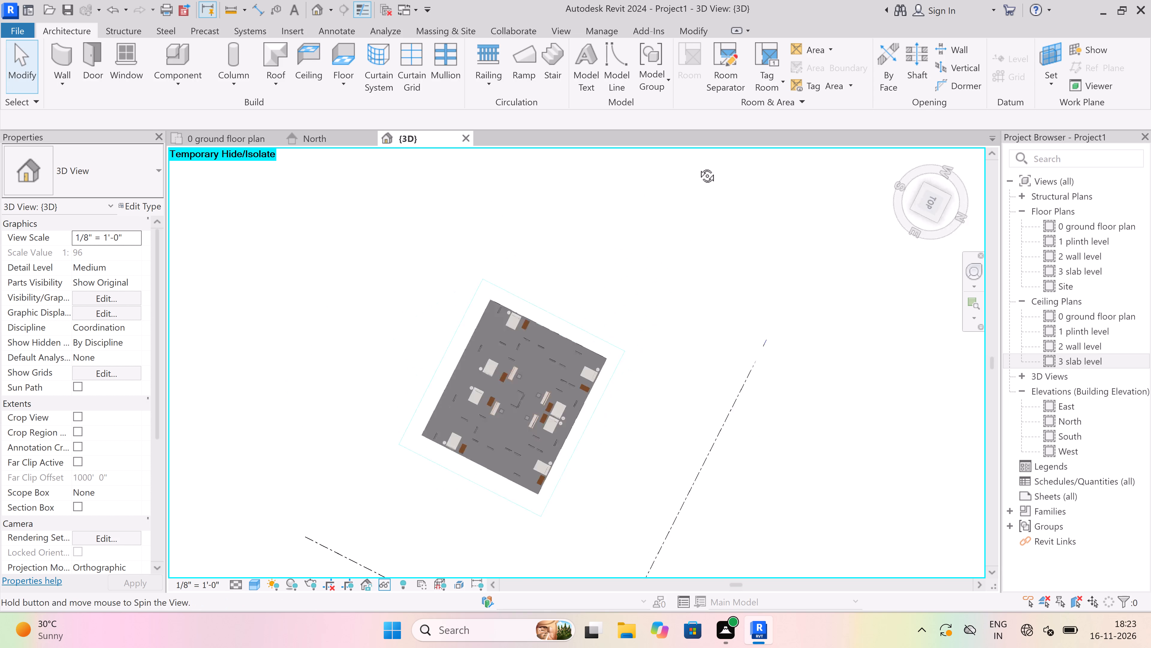
middle_click_drag(698, 167, 335, 224, "shift")
middle_click_drag(364, 273, 606, 272, "shift")
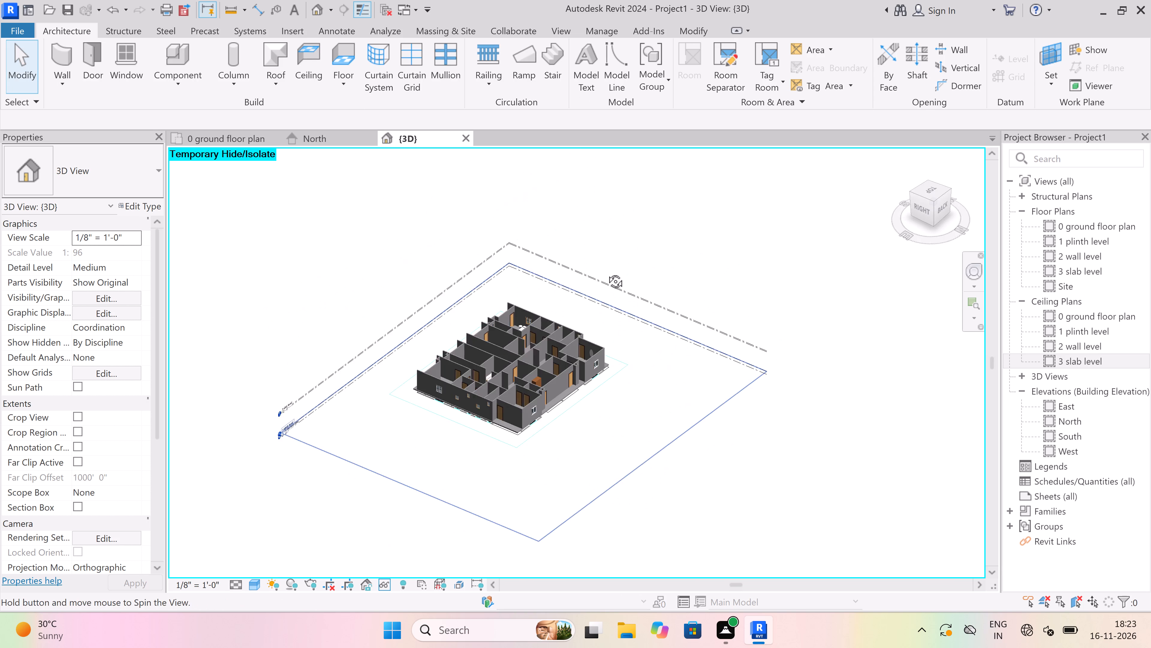
middle_click_drag(606, 272, 273, 232, "shift")
scroll(706, 295, "up", 13)
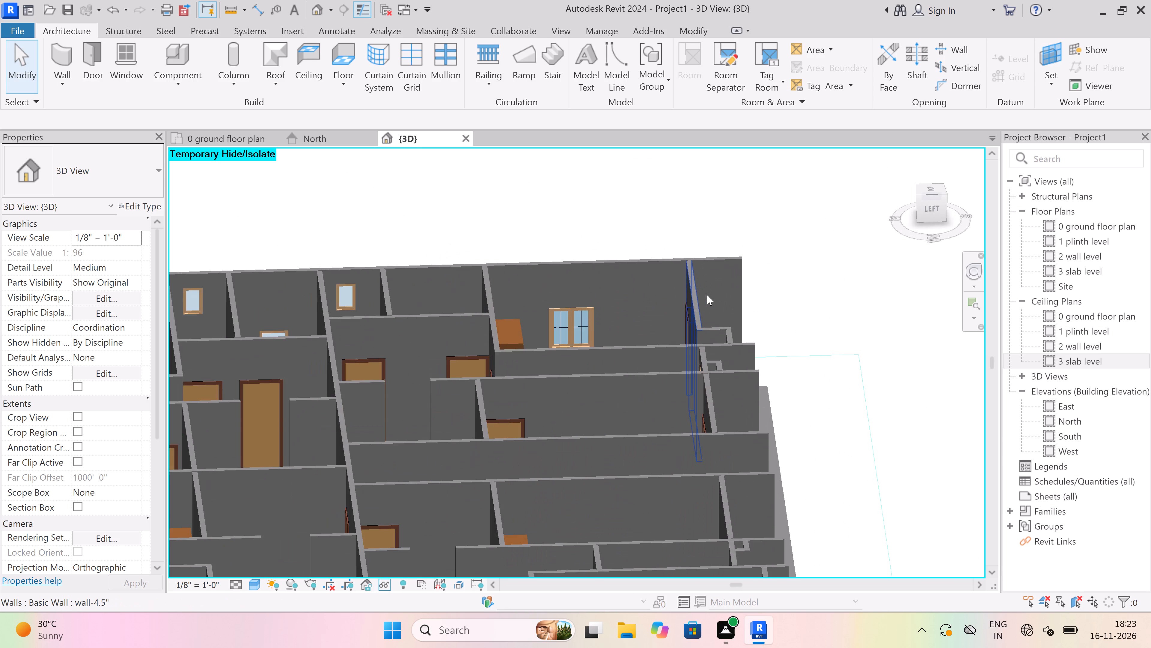
scroll(707, 295, "down", 5)
middle_click_drag(633, 304, 544, 406, "shift")
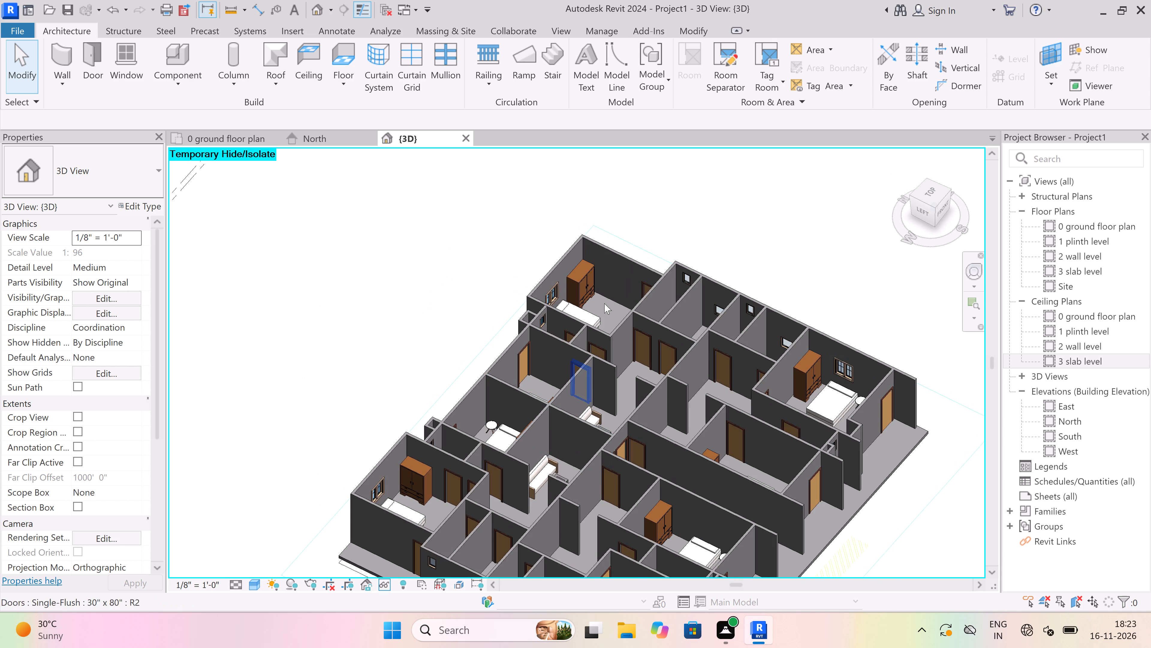
scroll(604, 303, "up", 13)
scroll(460, 302, "down", 7)
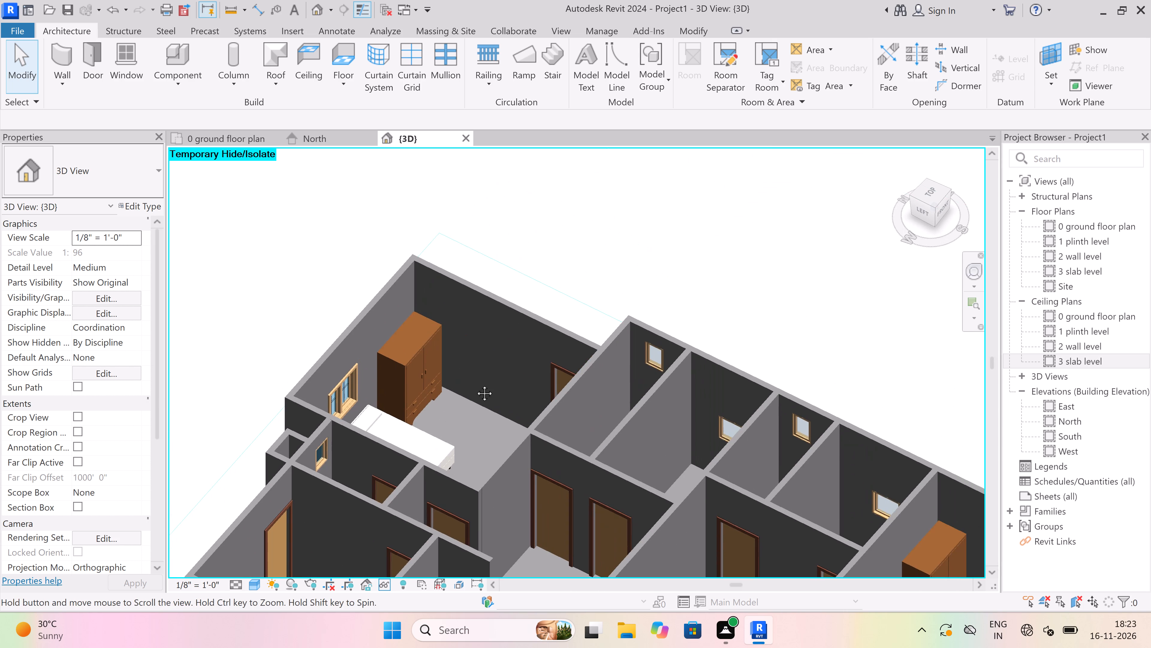
middle_click_drag(494, 352, 412, 391, "shift")
scroll(412, 391, "up", 1)
scroll(411, 390, "down", 9)
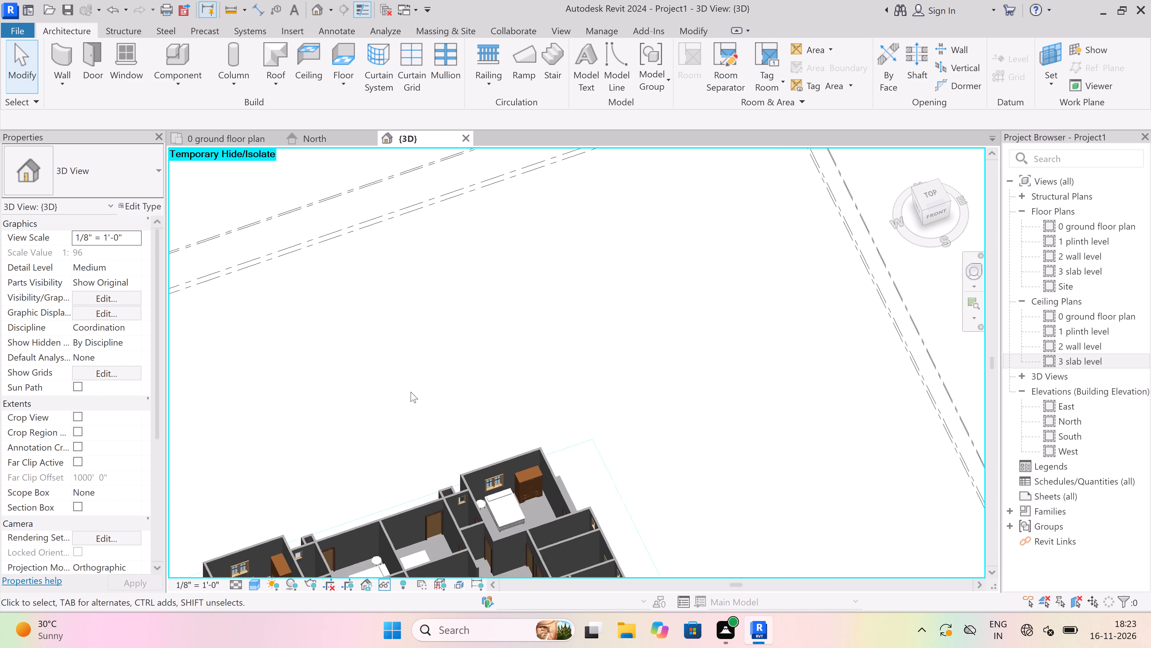
scroll(435, 470, "up", 3)
scroll(501, 545, "up", 9)
scroll(524, 461, "down", 5)
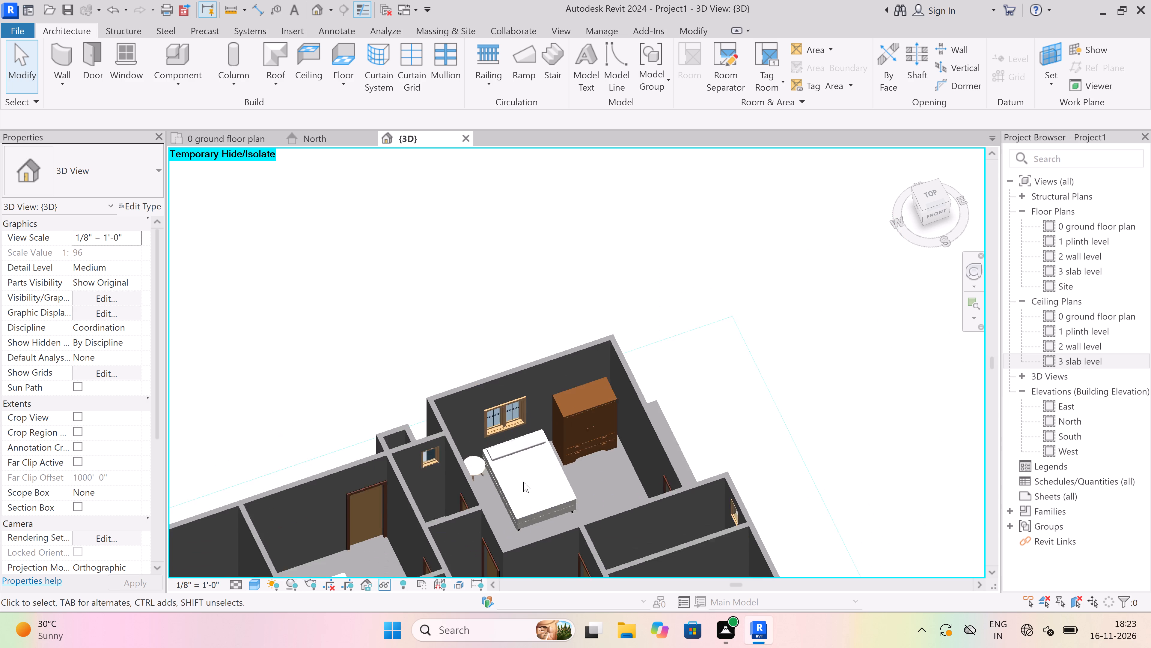
scroll(508, 561, "up", 10)
scroll(544, 453, "down", 4)
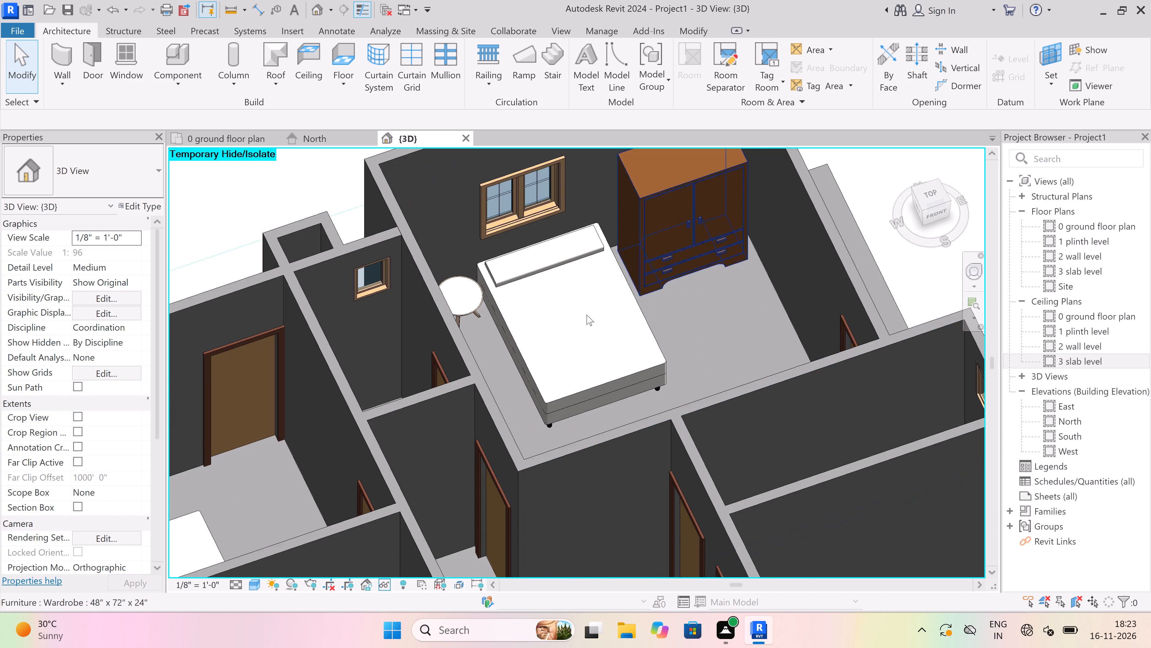
scroll(580, 332, "down", 4)
scroll(669, 117, "up", 3)
scroll(664, 185, "up", 3)
scroll(674, 142, "up", 1)
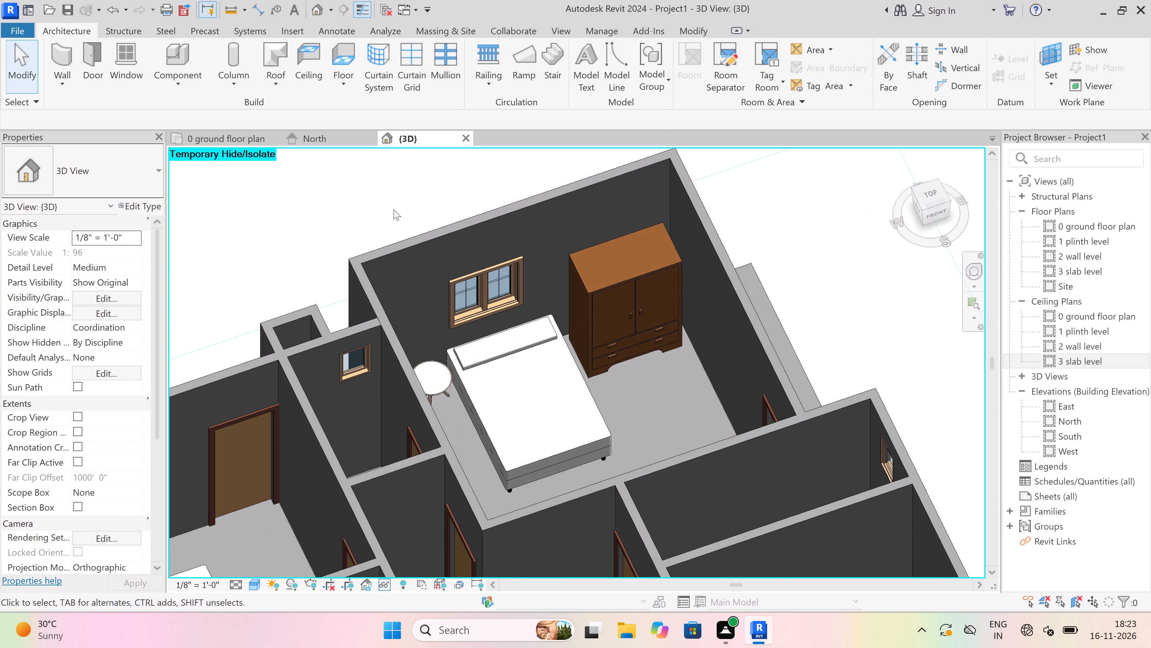
Start a sketched 12mm ceiling in the 3D view and try to pick a level as its work plane.
left_click(303, 83)
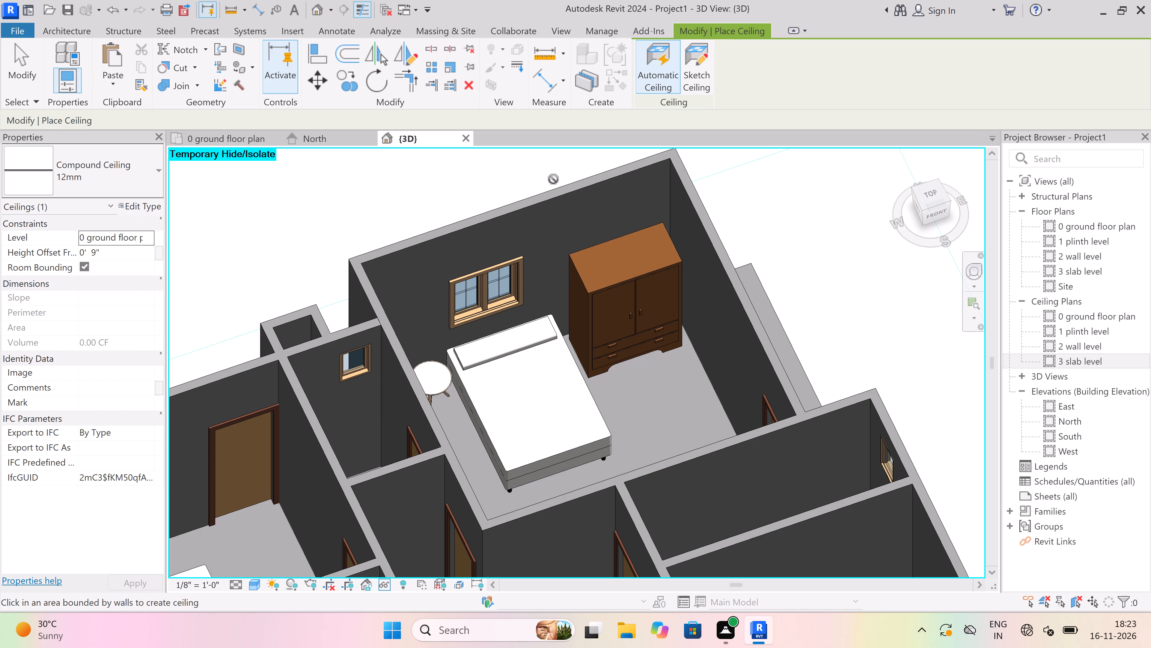
scroll(512, 257, "down", 3)
scroll(594, 213, "up", 3)
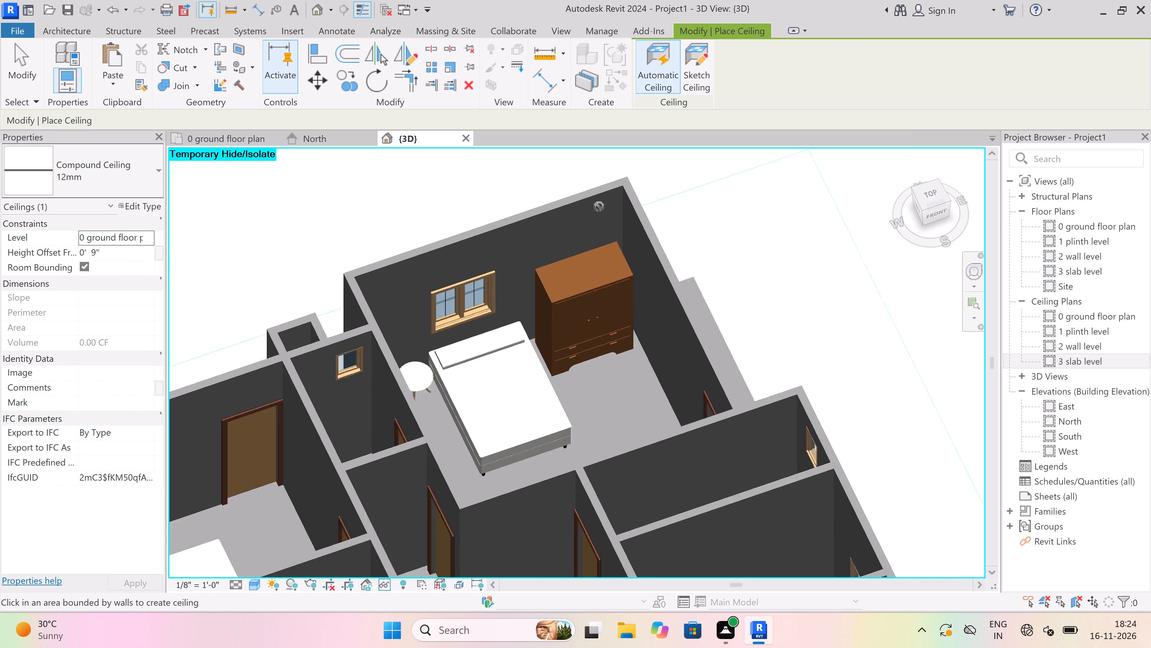
scroll(627, 180, "up", 2)
left_click(699, 67)
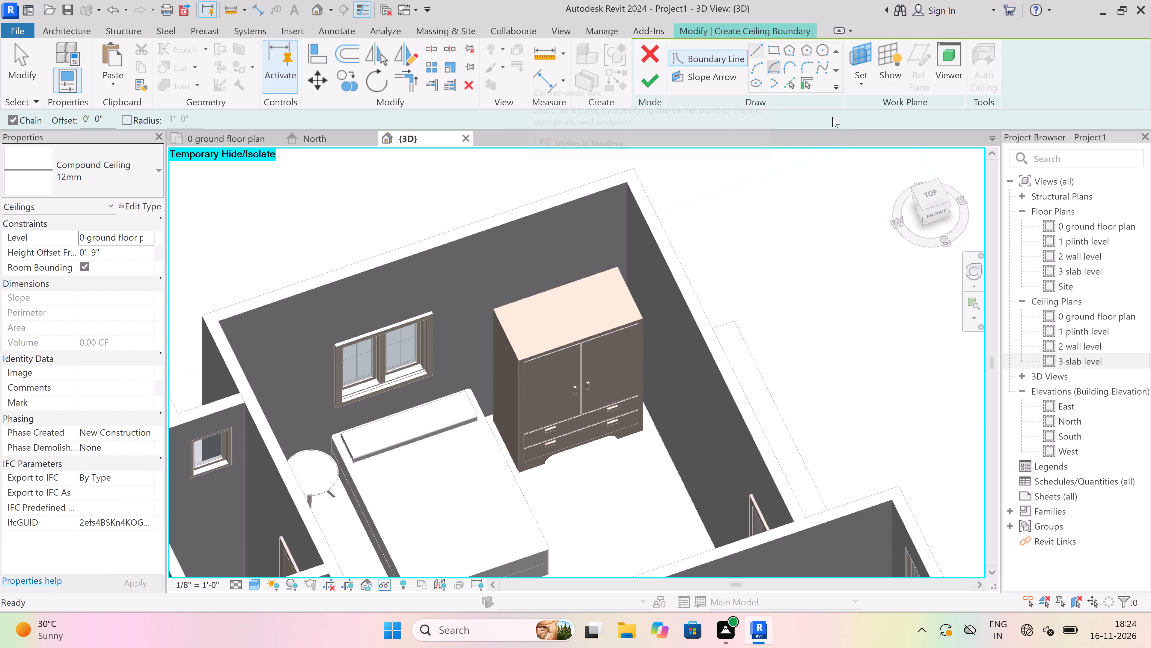
left_click(857, 83)
left_click(846, 140)
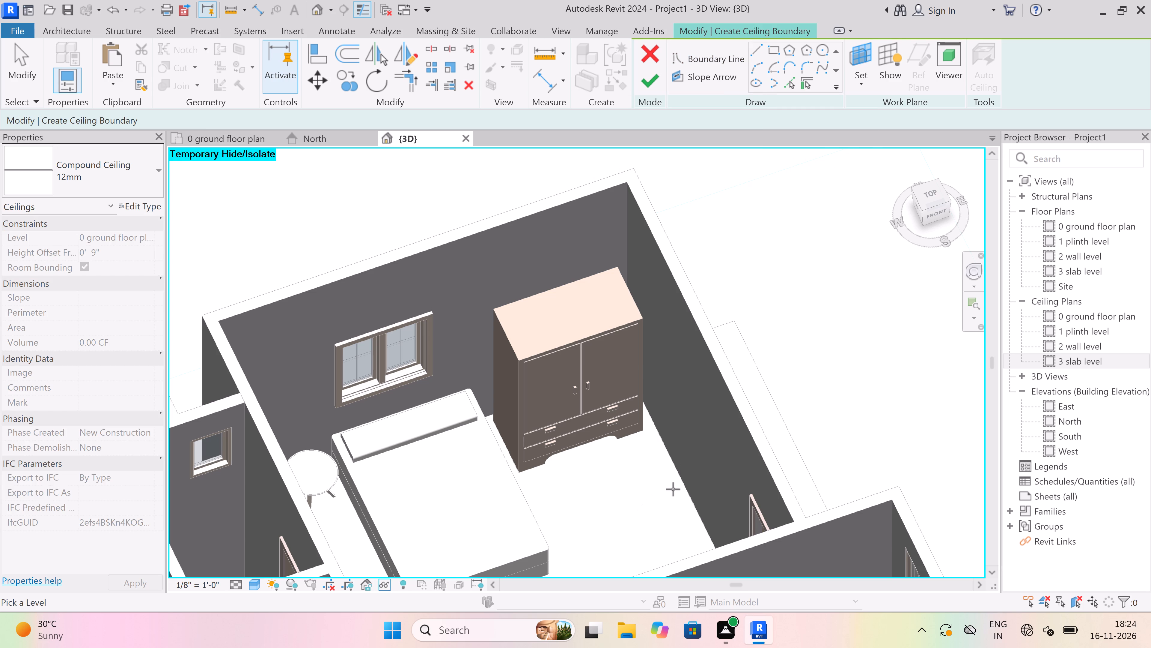
left_click(756, 443)
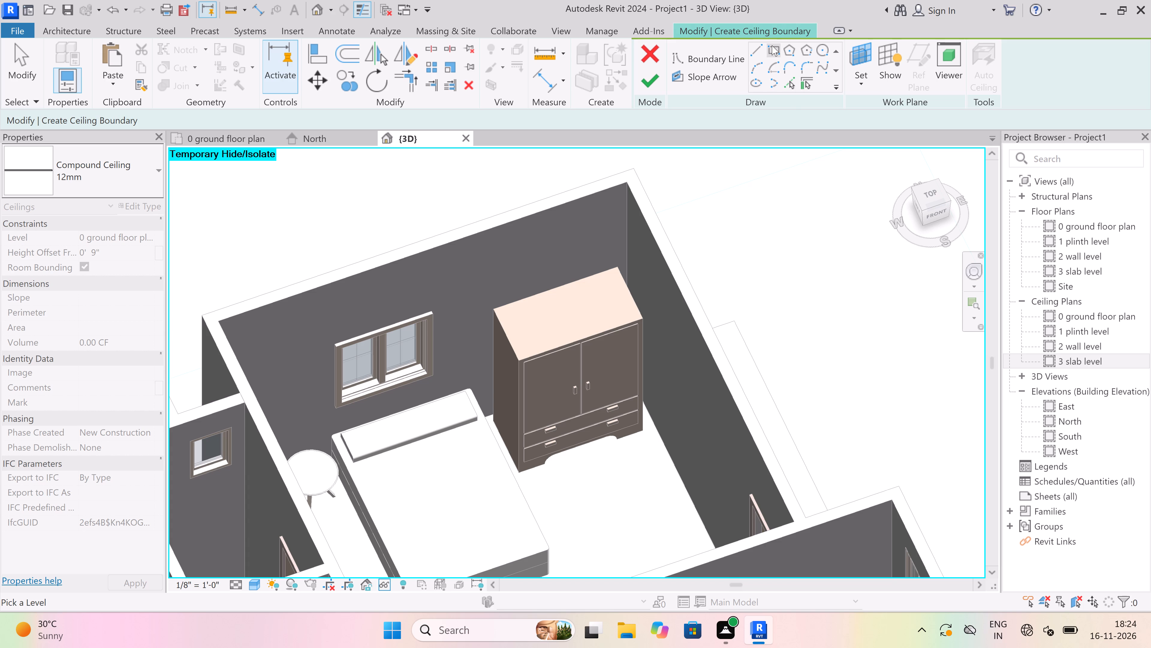
Sketch the 12mm ceiling's boundary as a rectangle between opposite inner wall corners of the corner bedroom and finish the ceiling.
left_click(772, 45)
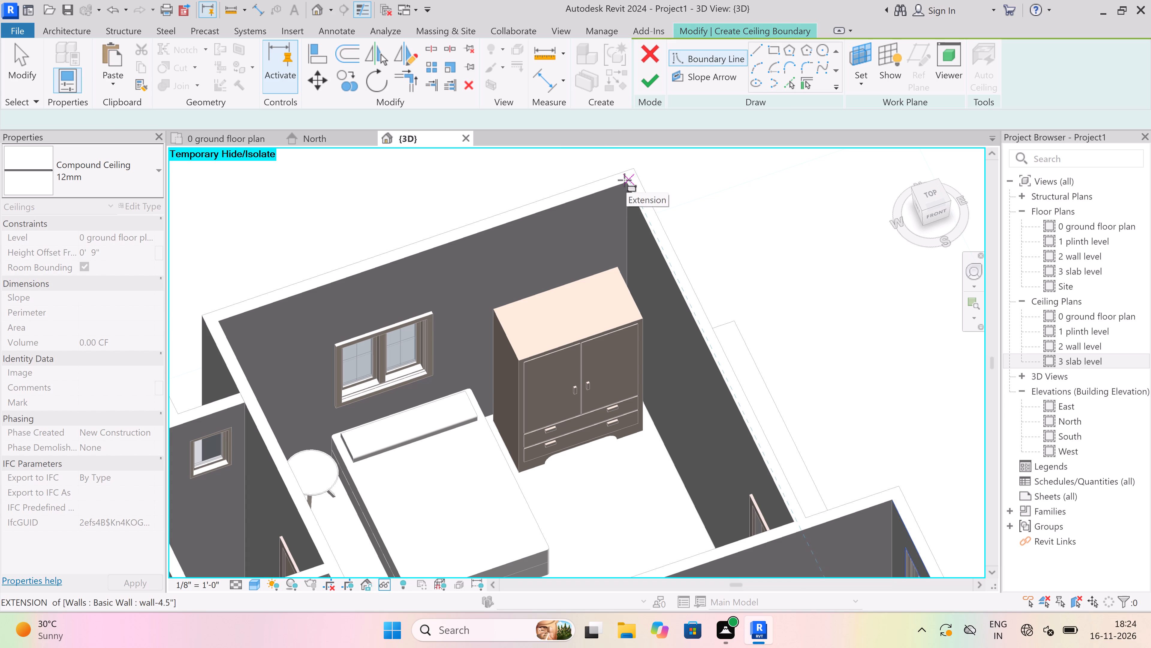
scroll(621, 181, "up", 12)
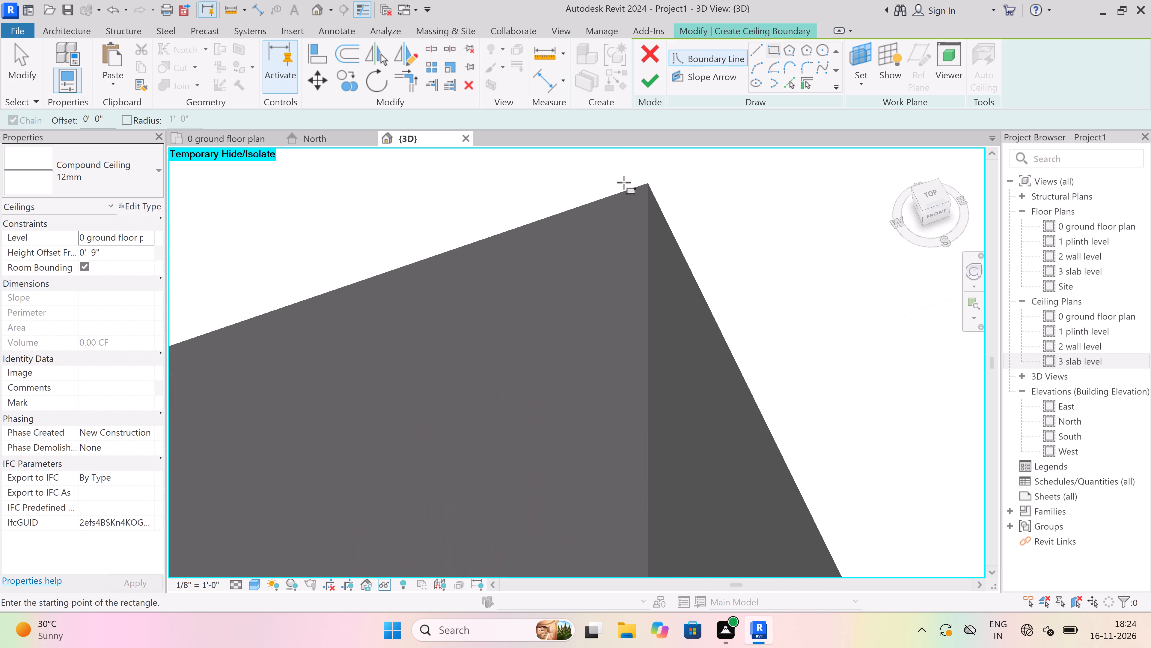
scroll(646, 183, "up", 13)
left_click(655, 186)
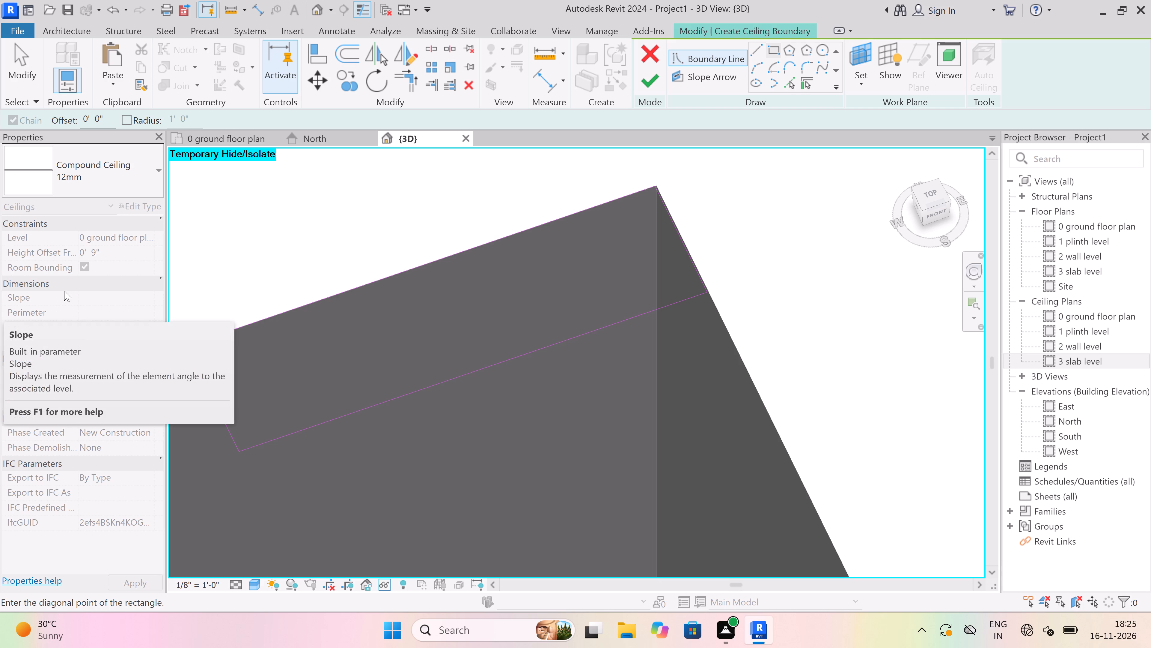
scroll(431, 309, "down", 3)
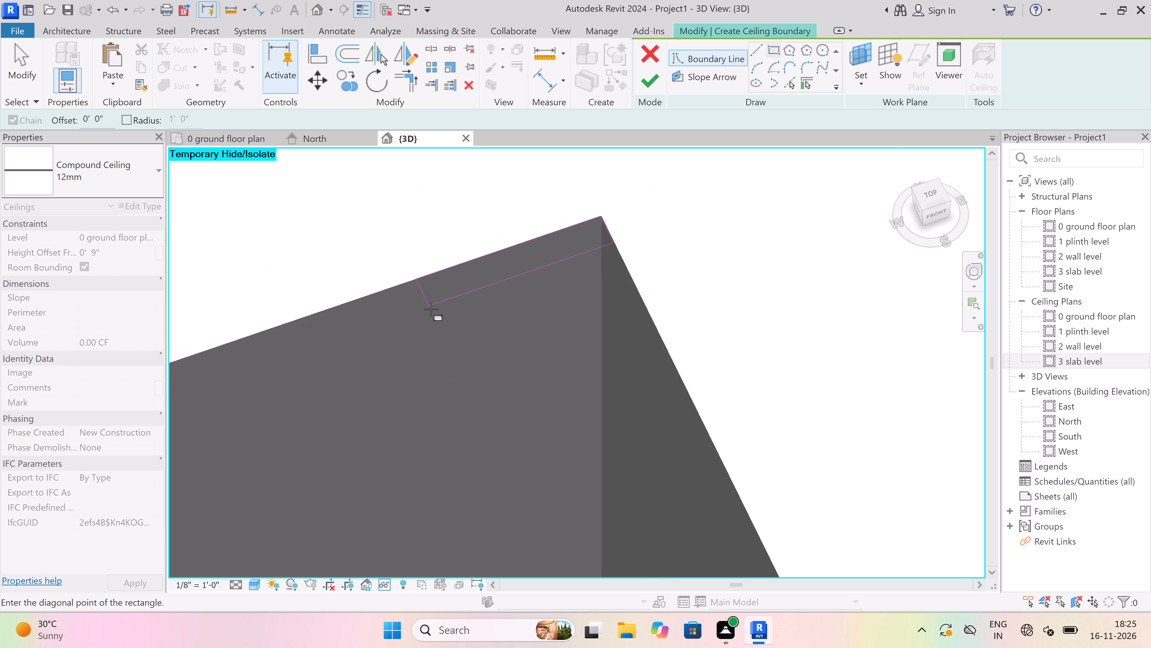
scroll(431, 309, "down", 7)
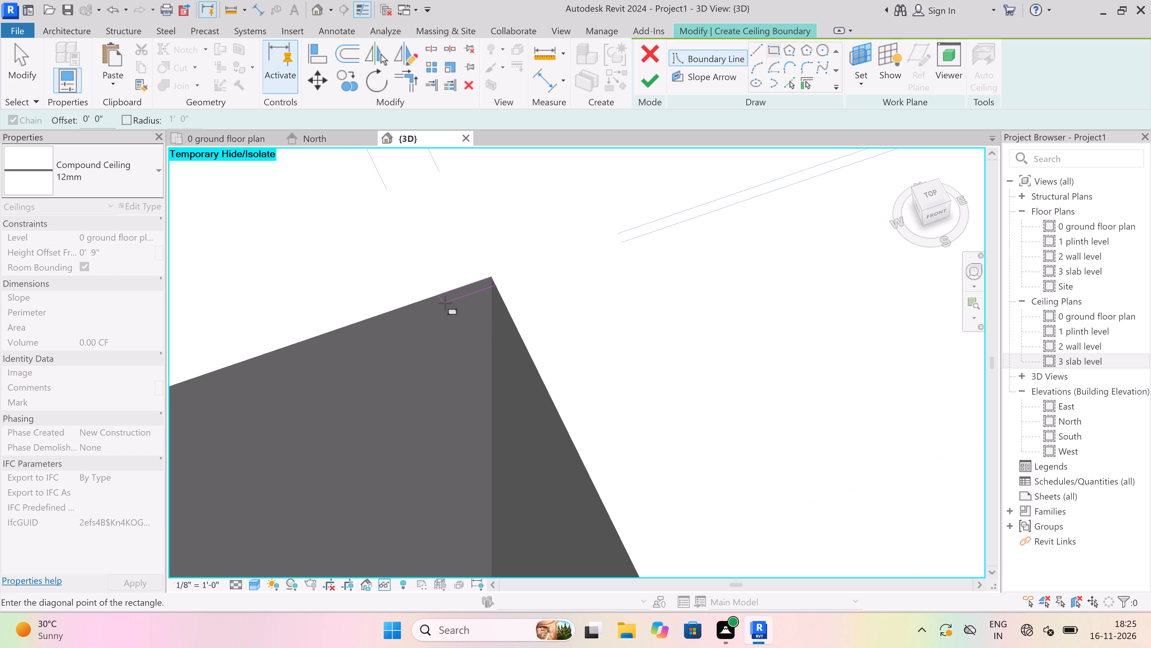
scroll(445, 303, "down", 13)
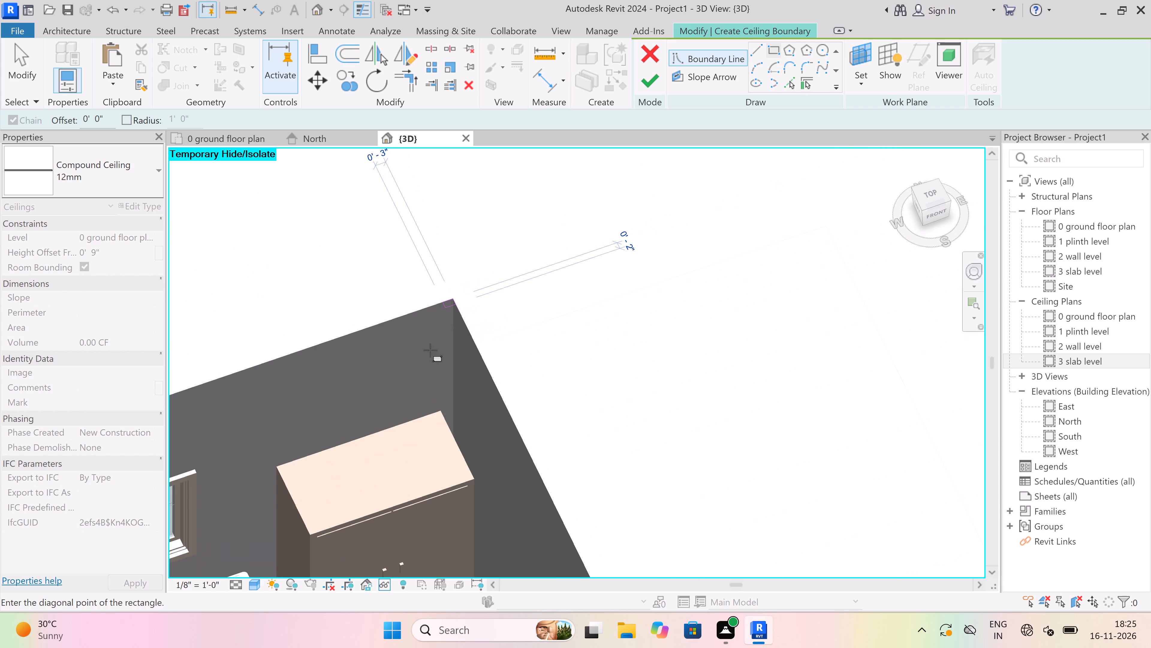
scroll(403, 392, "up", 4)
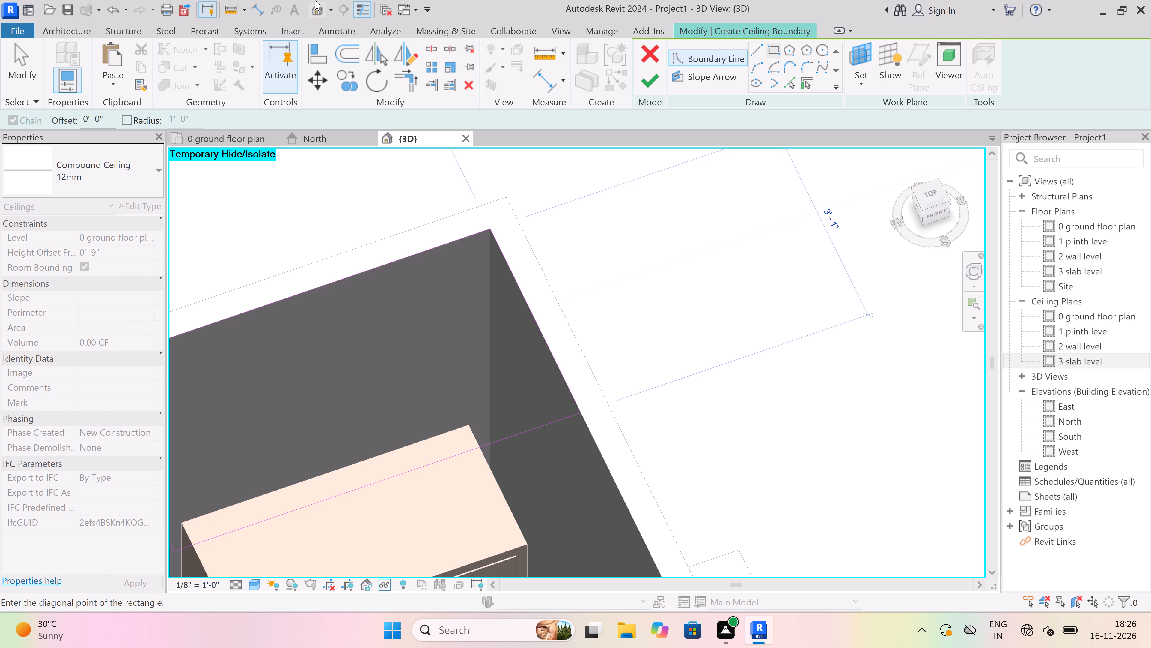
scroll(479, 390, "down", 5)
scroll(499, 363, "down", 5)
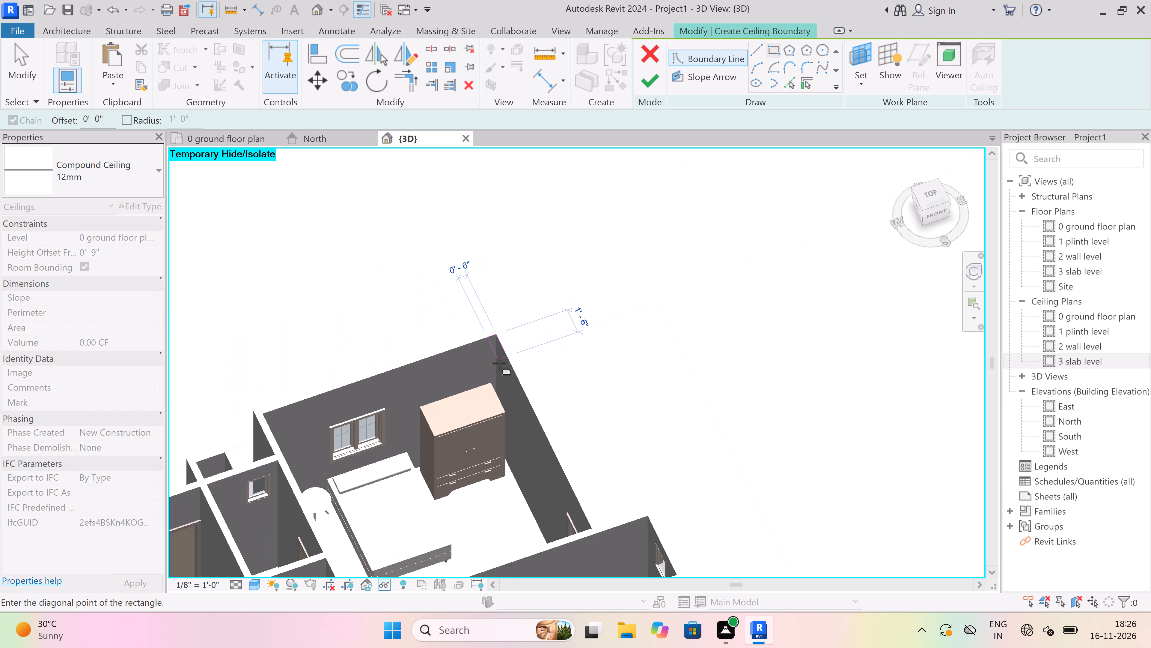
scroll(499, 363, "down", 4)
scroll(442, 502, "up", 12)
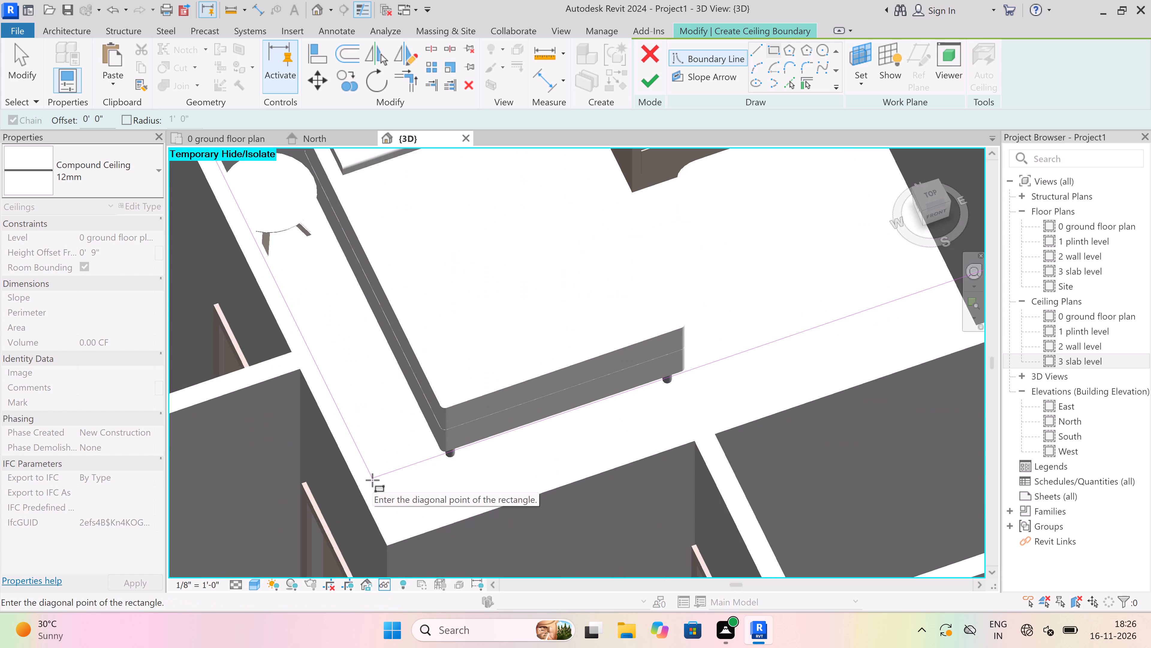
scroll(372, 480, "up", 4)
scroll(418, 510, "up", 4)
scroll(418, 511, "down", 3)
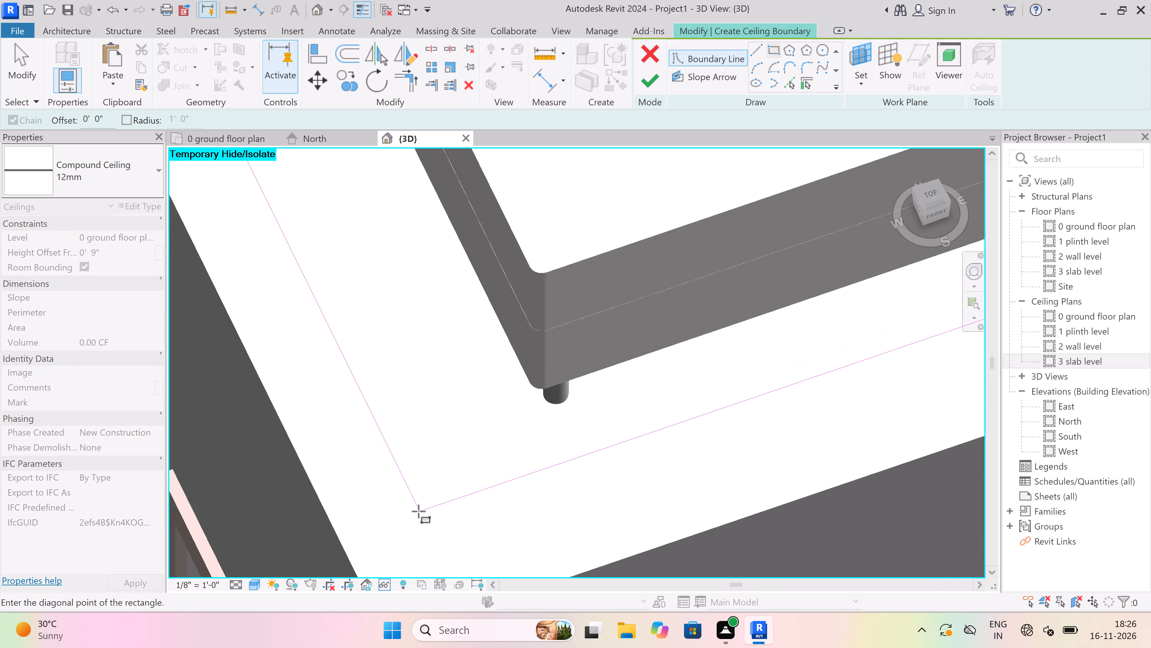
scroll(418, 511, "down", 2)
scroll(429, 544, "up", 8)
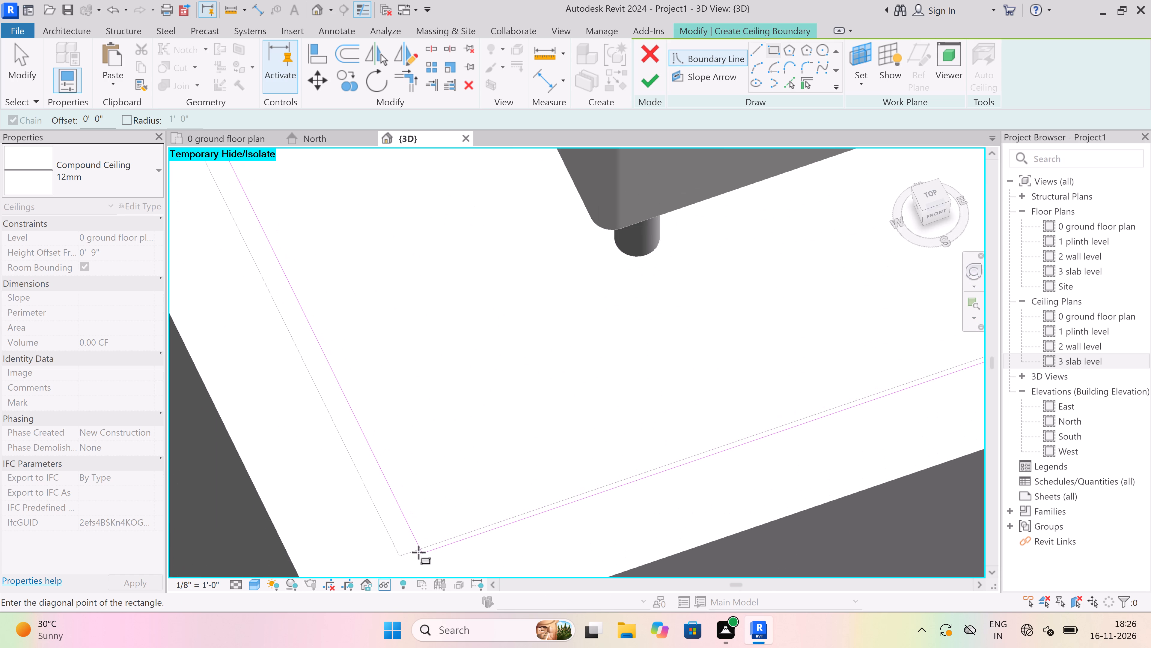
left_click(403, 556)
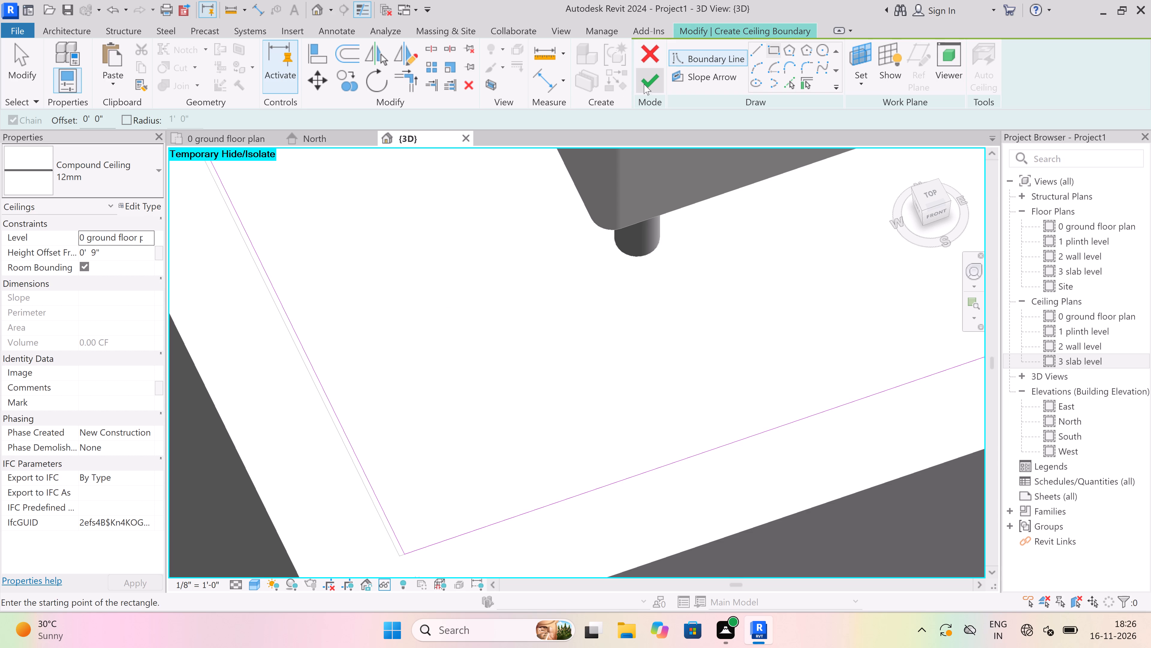
left_click(647, 82)
Examine where the new 12mm ceiling sits relative to the corner bedroom's walls in the 3D view.
scroll(459, 342, "down", 5)
scroll(425, 384, "down", 2)
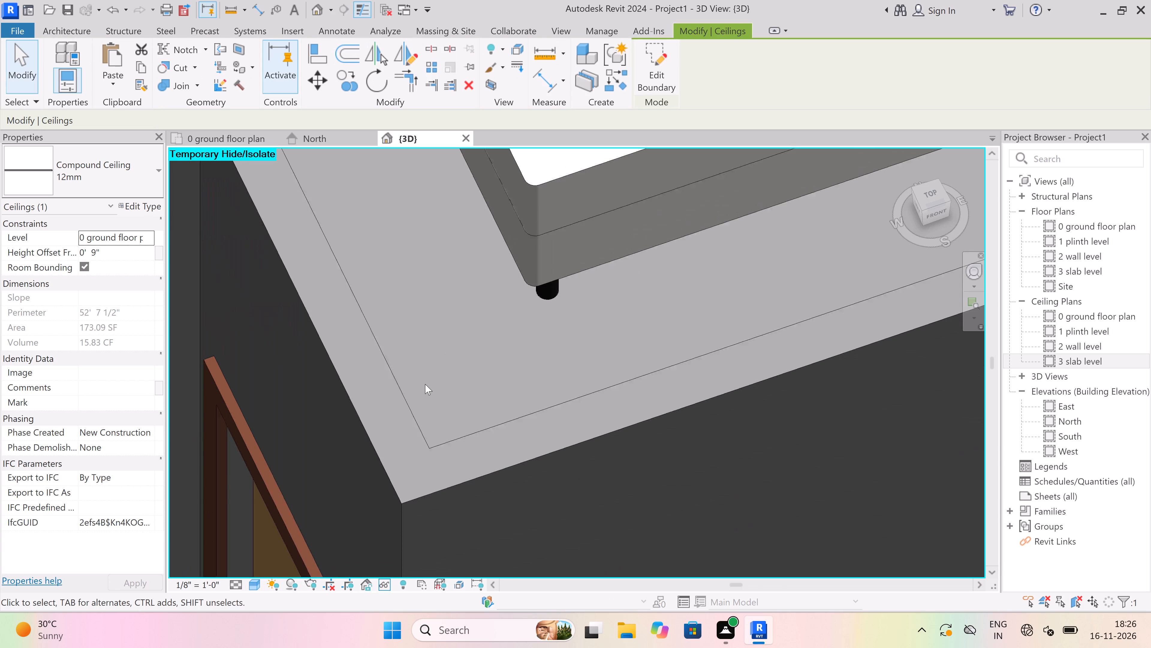
scroll(425, 384, "down", 17)
scroll(481, 295, "up", 3)
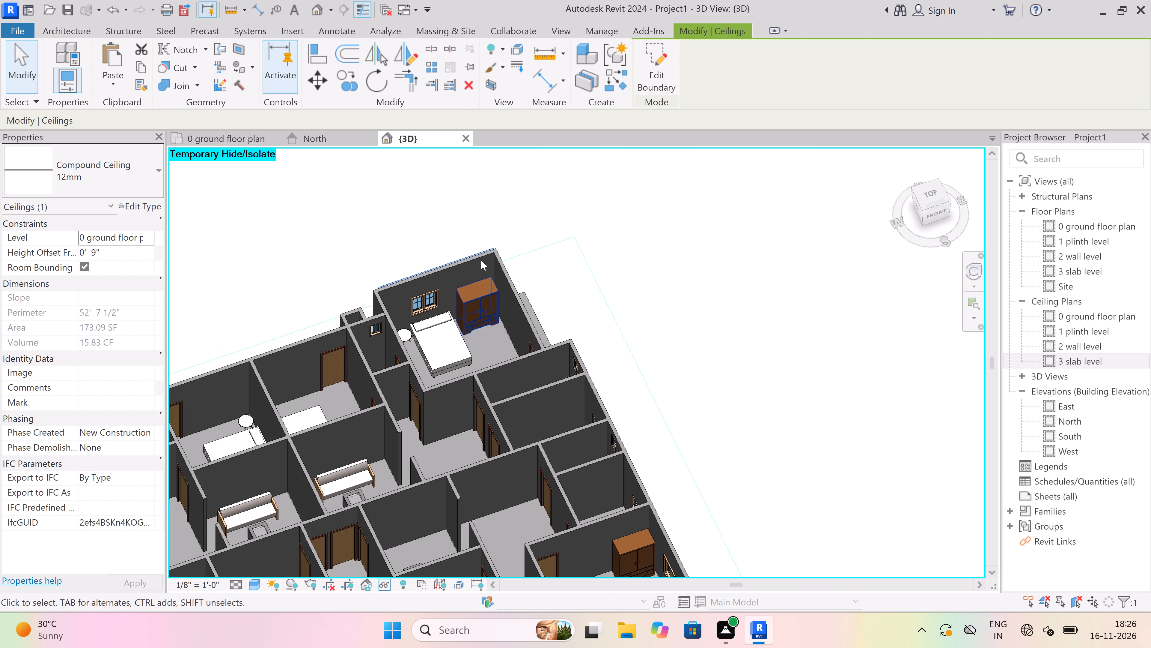
scroll(481, 260, "up", 2)
scroll(466, 231, "up", 12)
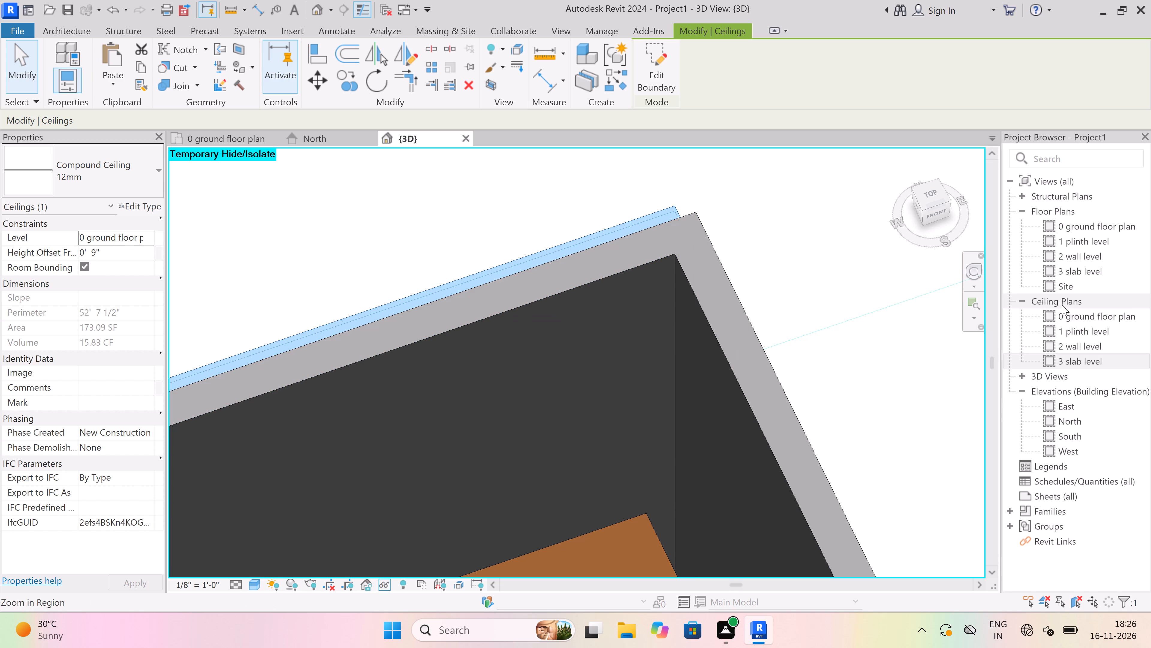
Open the 0 ground floor plan ceiling plan and look over it for the bedroom ceiling.
double_click(1078, 316)
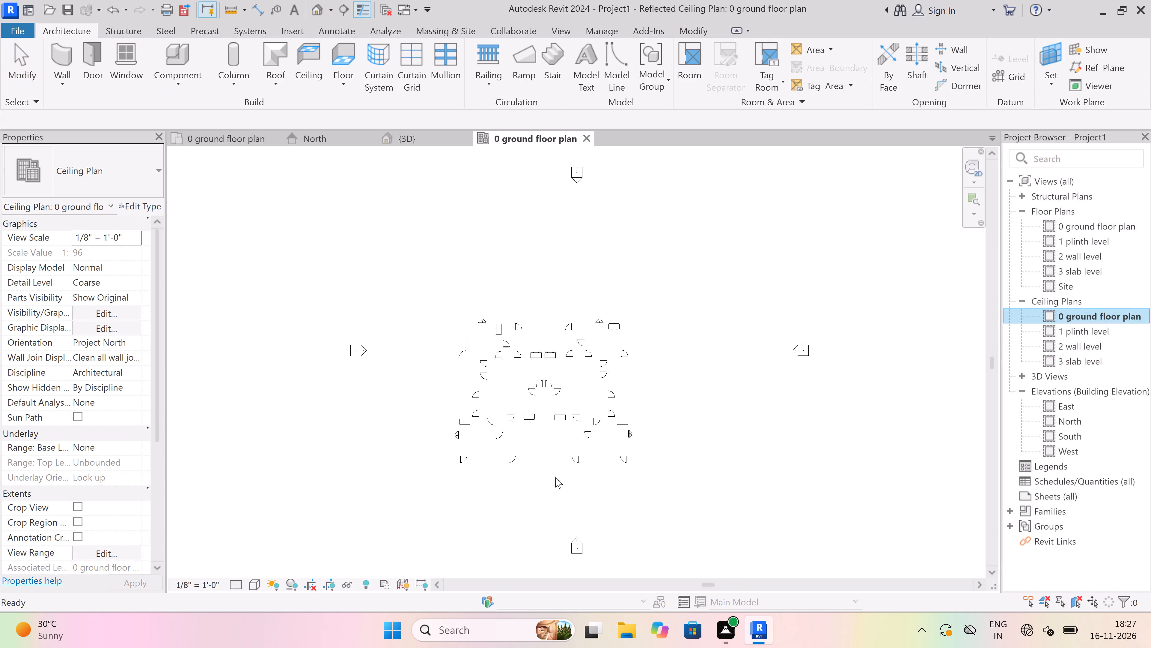
scroll(548, 478, "up", 4)
scroll(516, 436, "up", 3)
scroll(516, 435, "down", 5)
scroll(479, 312, "up", 4)
scroll(549, 281, "down", 4)
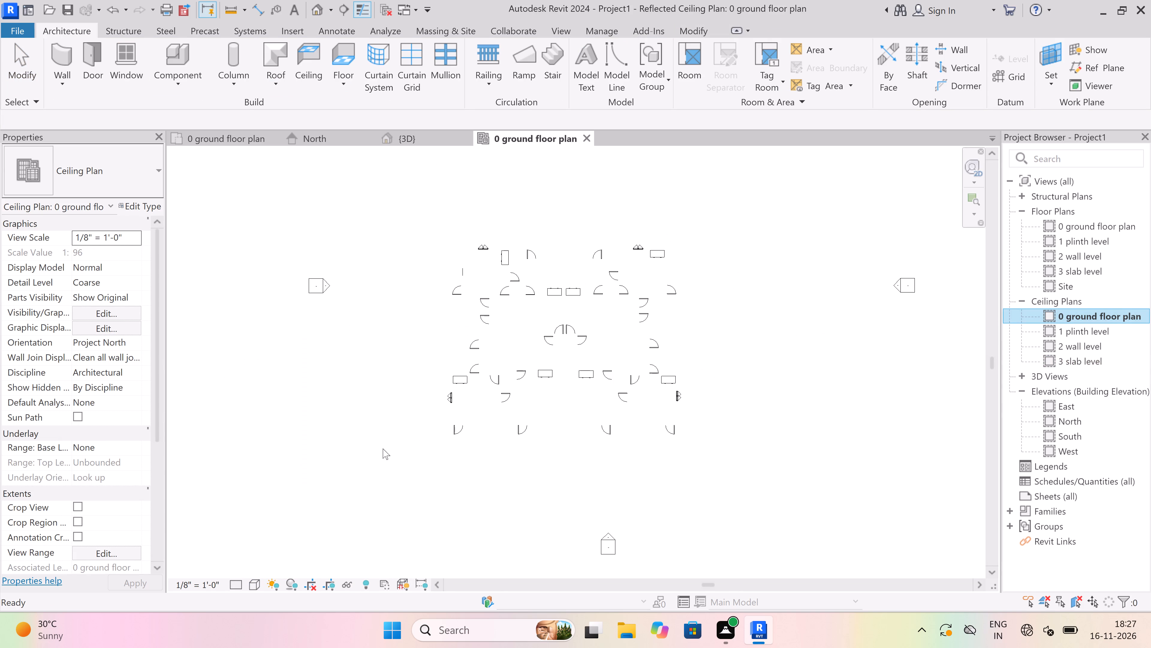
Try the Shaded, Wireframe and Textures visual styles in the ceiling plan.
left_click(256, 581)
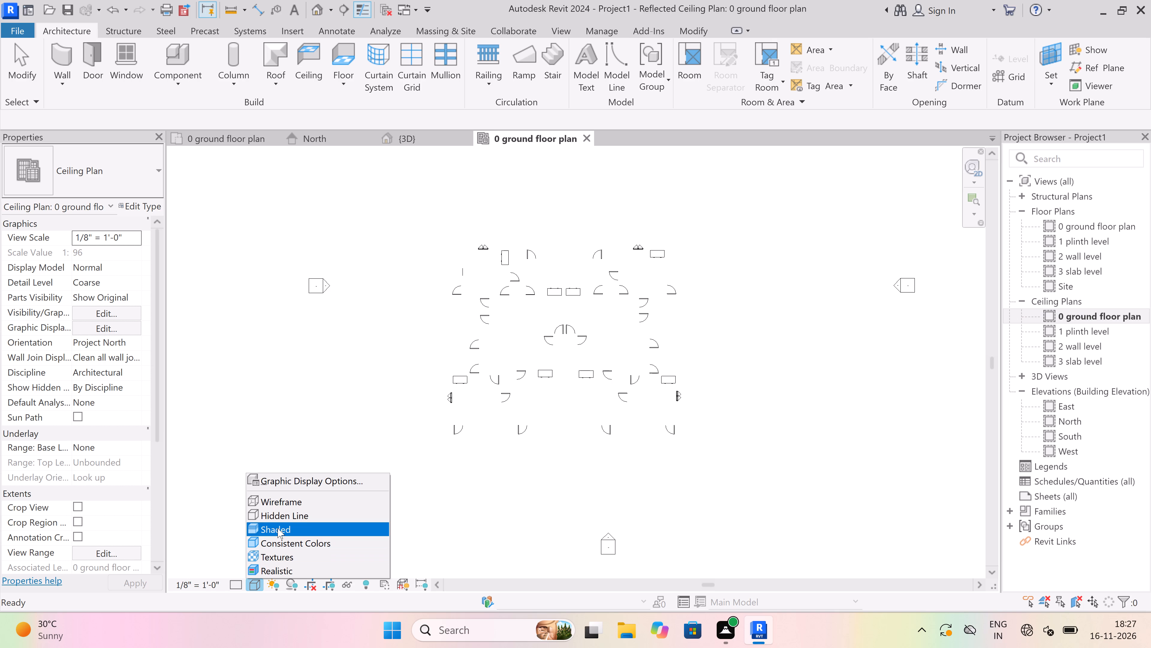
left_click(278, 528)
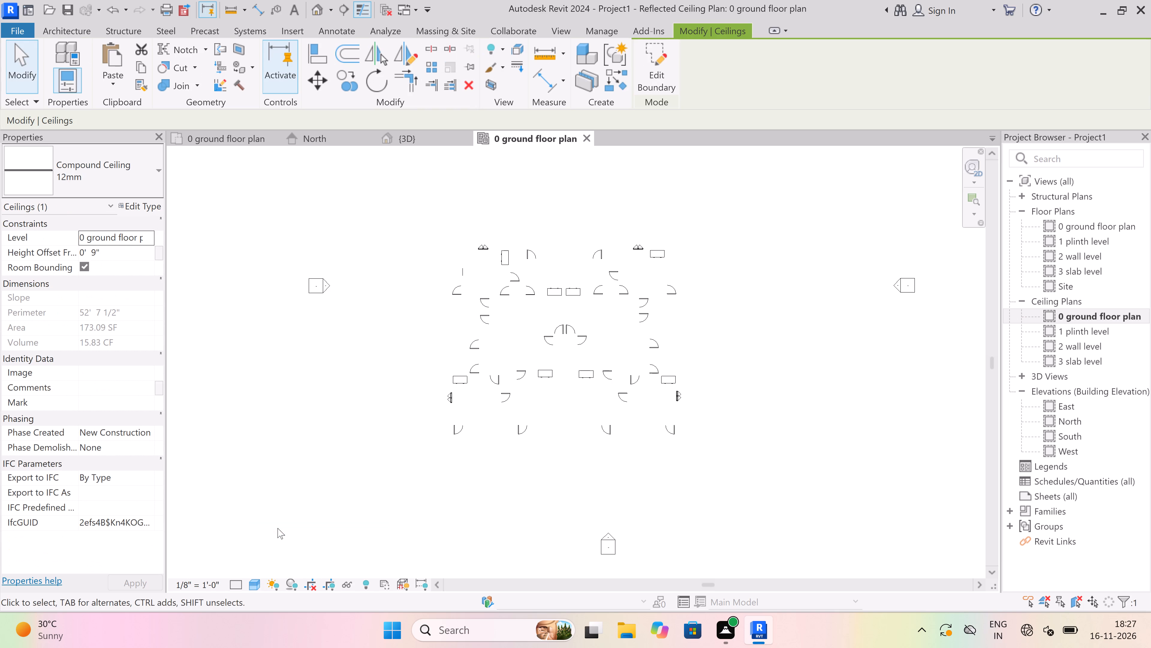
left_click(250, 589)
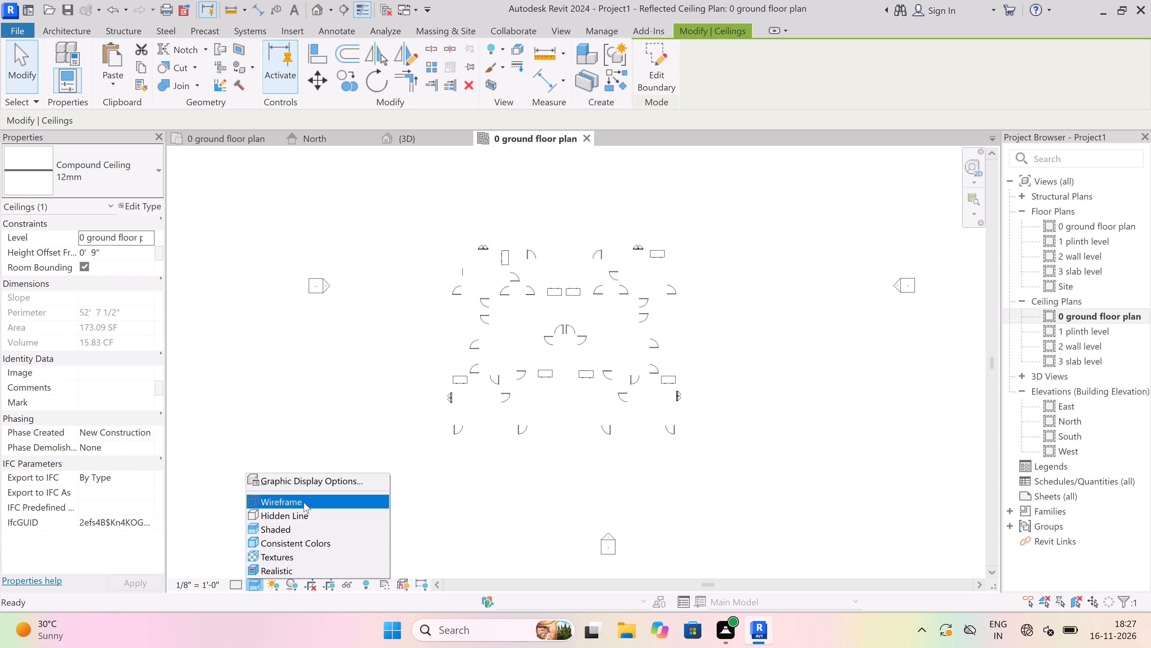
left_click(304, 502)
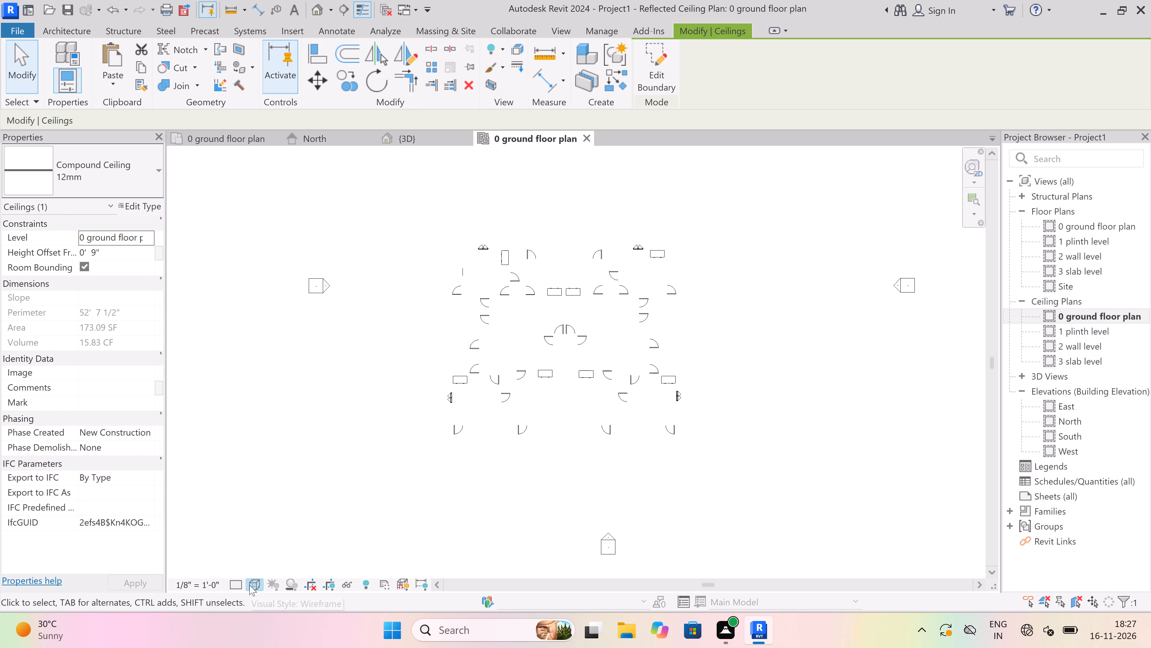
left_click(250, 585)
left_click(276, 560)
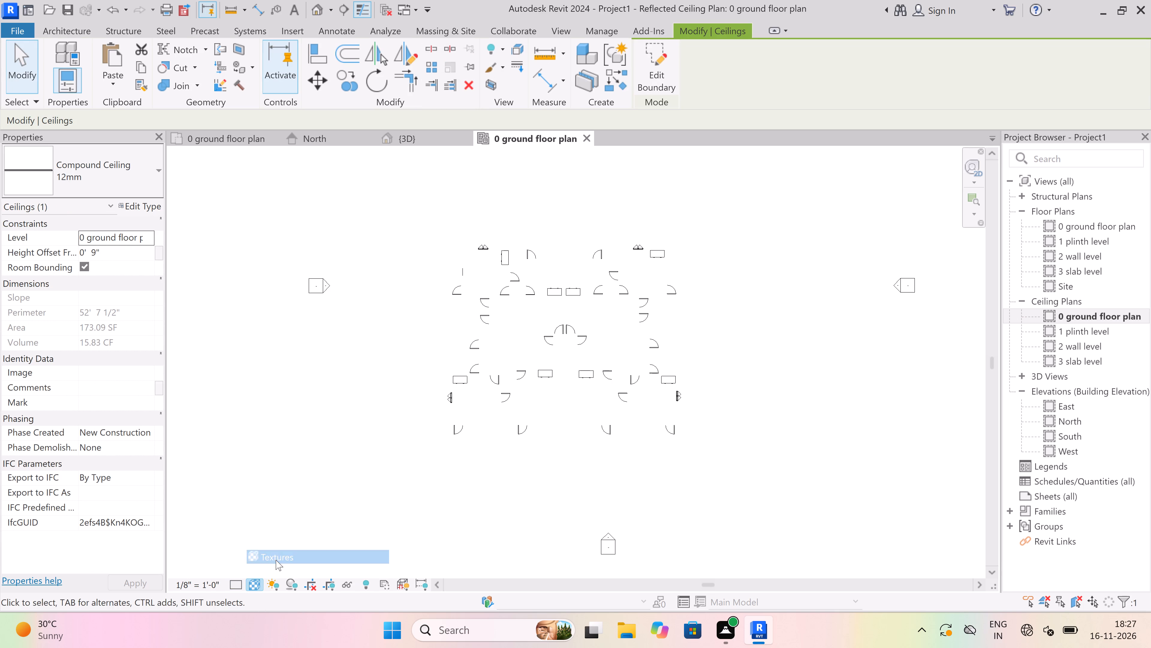
Select everything drawn in the ceiling plan and examine the highlighted elements up close.
left_click_drag(731, 219, 374, 477)
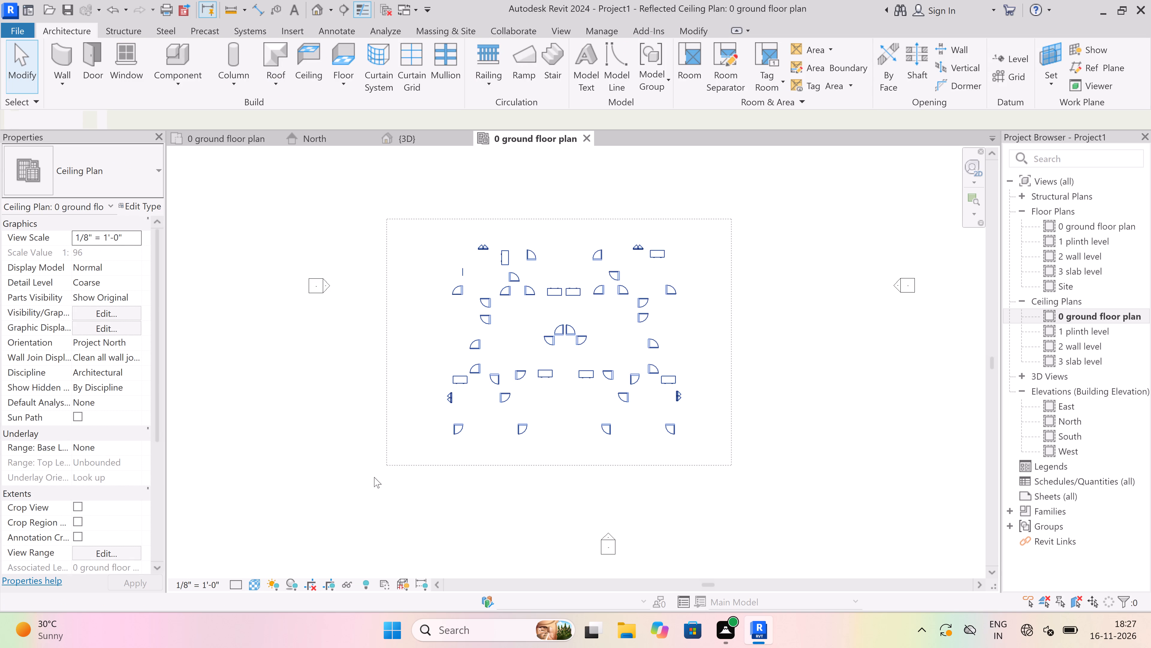
left_click_drag(374, 477, 372, 478)
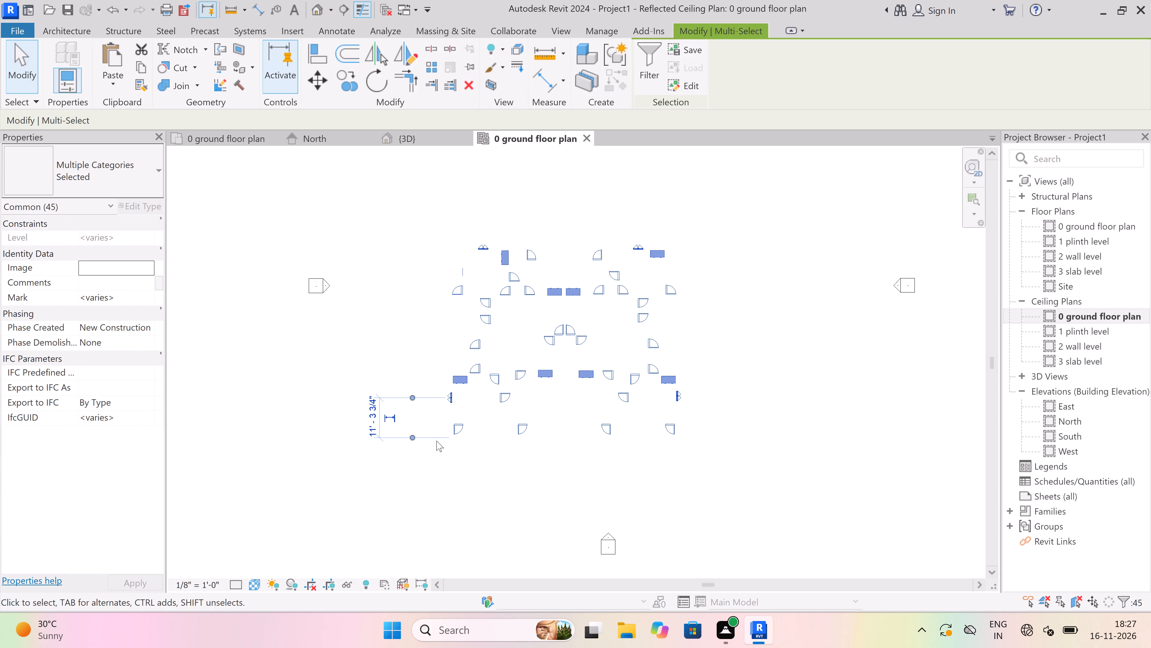
scroll(559, 413, "up", 7)
scroll(559, 413, "down", 3)
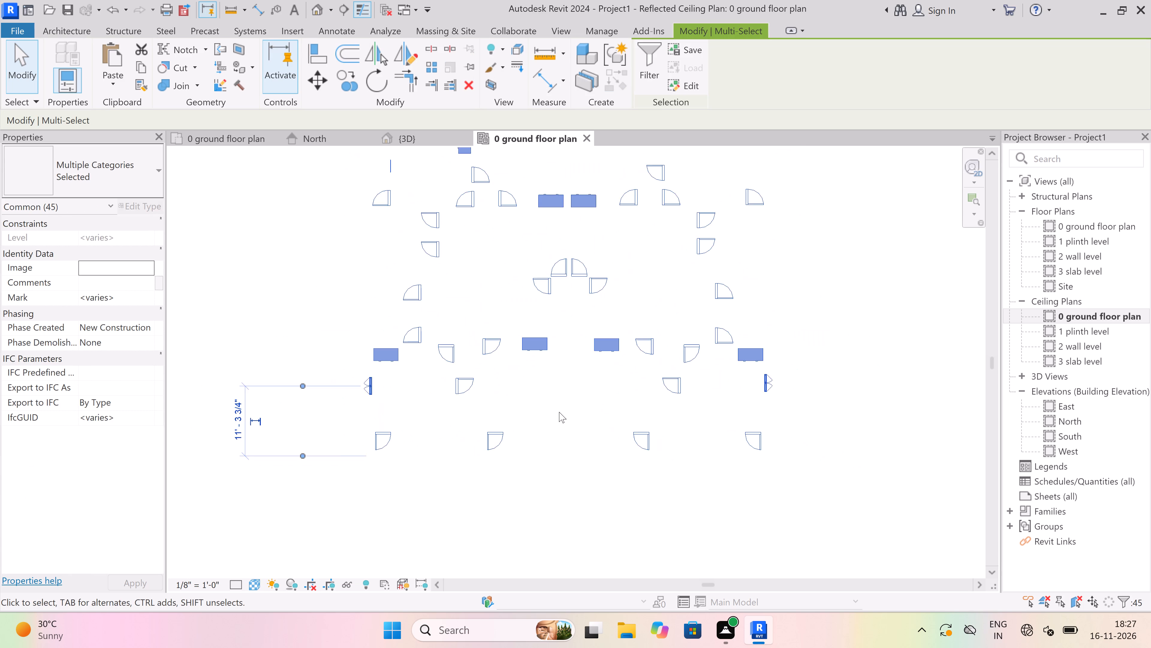
scroll(559, 412, "down", 5)
scroll(557, 294, "up", 4)
scroll(512, 258, "up", 10)
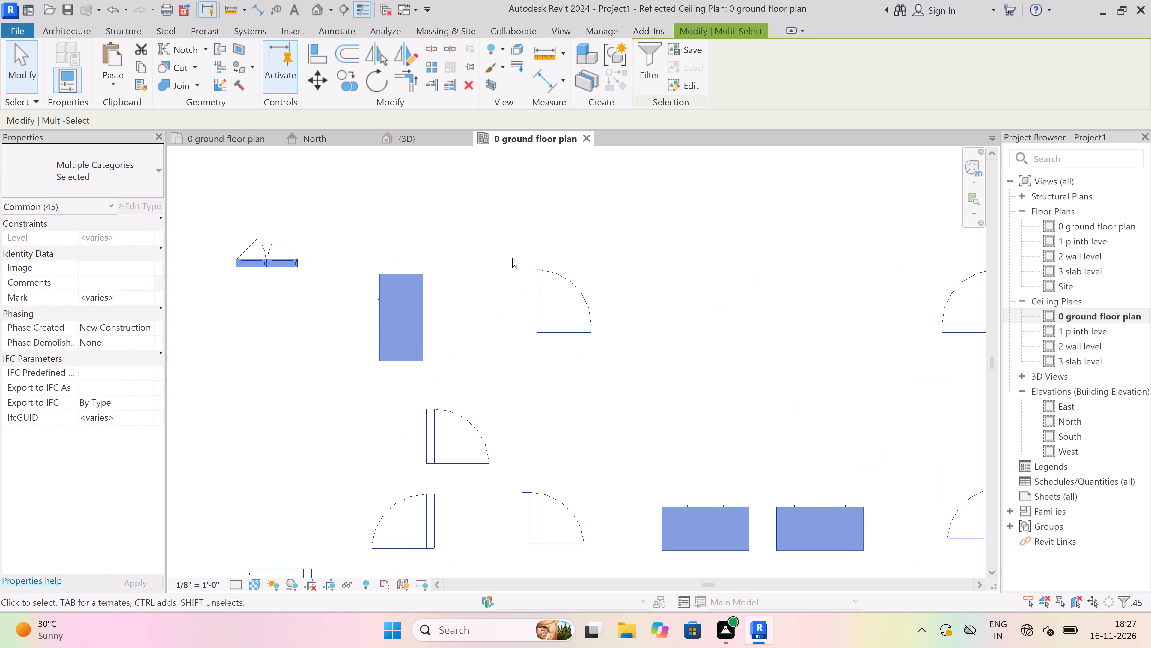
scroll(512, 258, "down", 14)
Try Wireframe, set the ceiling plan's visual style to Shaded, and clear the selection.
left_click(254, 580)
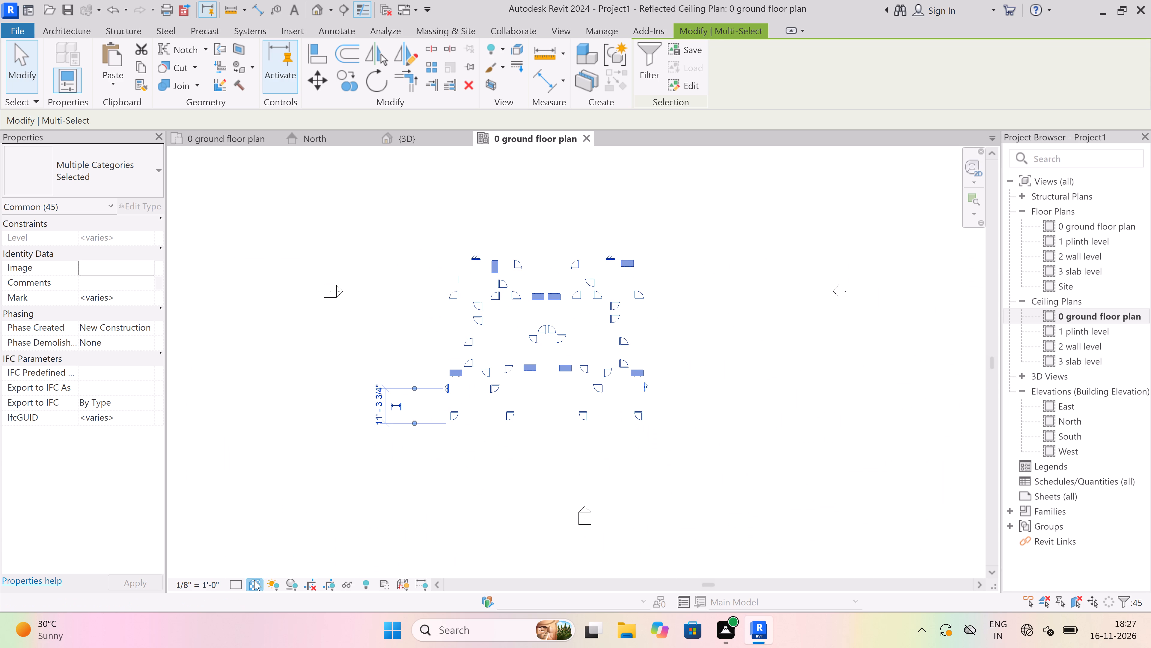
left_click(272, 506)
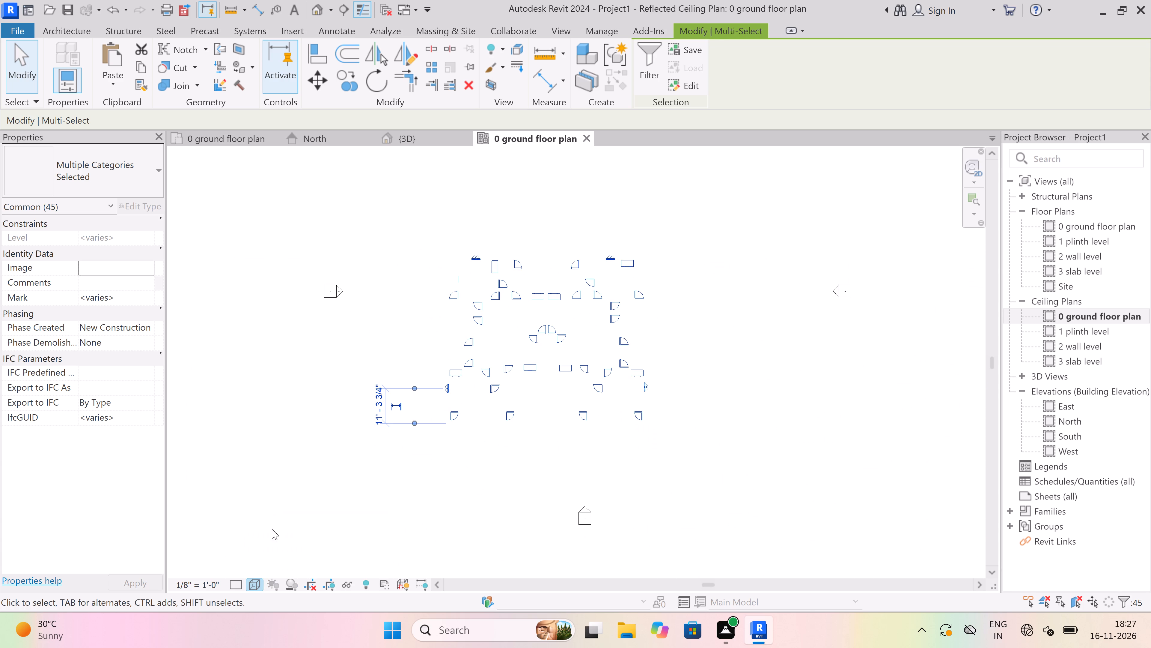
left_click(250, 590)
left_click(288, 528)
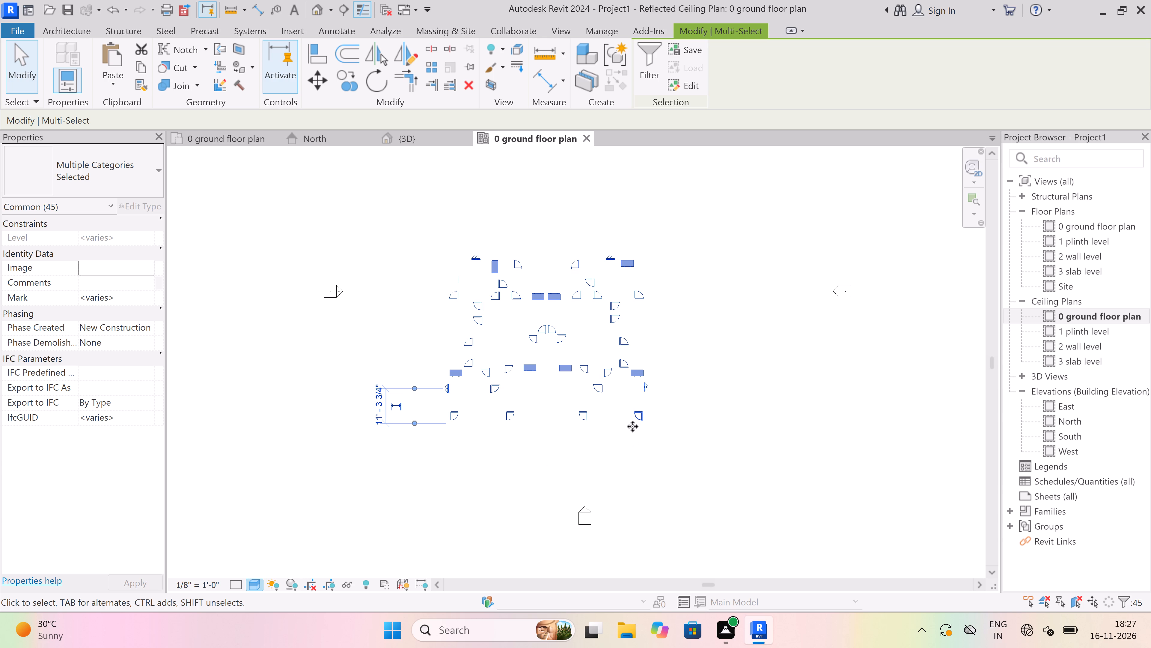
key("Escape")
key("Escape")
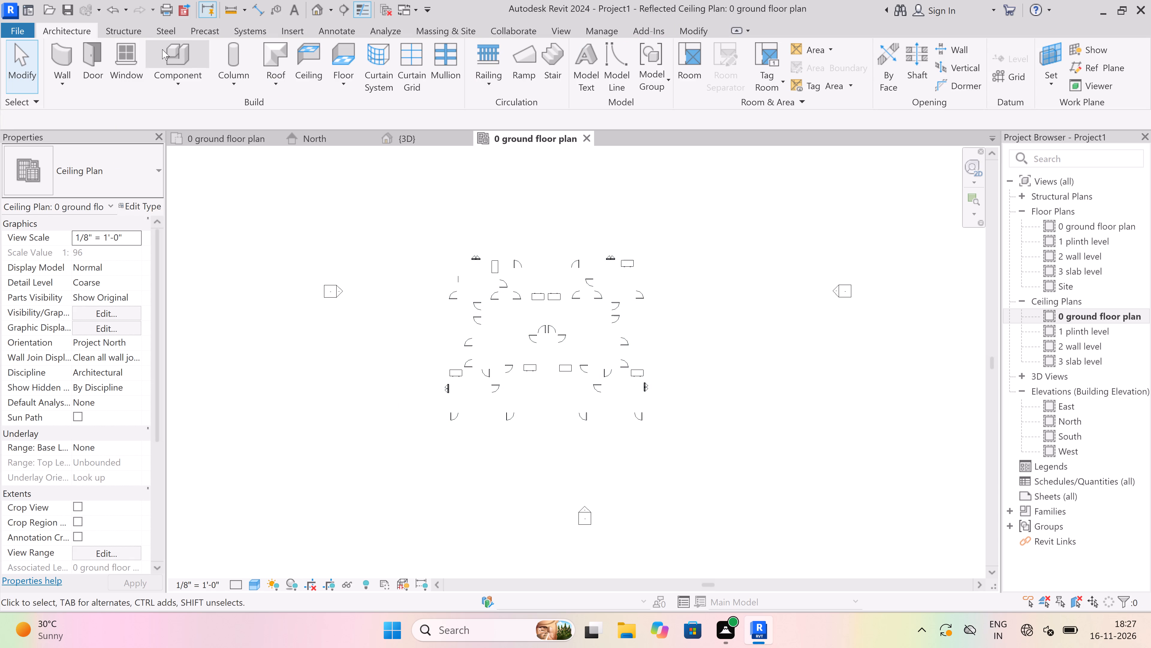
Check the ground floor plan and the North elevation, examining the ceiling's height against the plinth and ground floor levels.
left_click(221, 136)
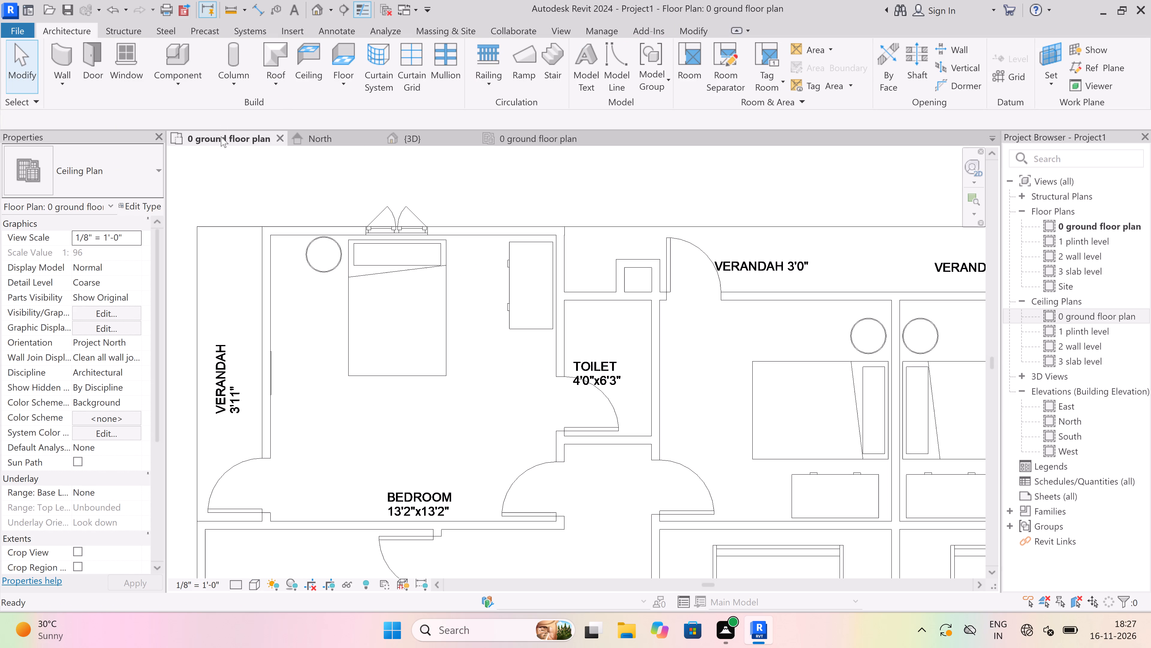
left_click(321, 143)
scroll(648, 303, "down", 5)
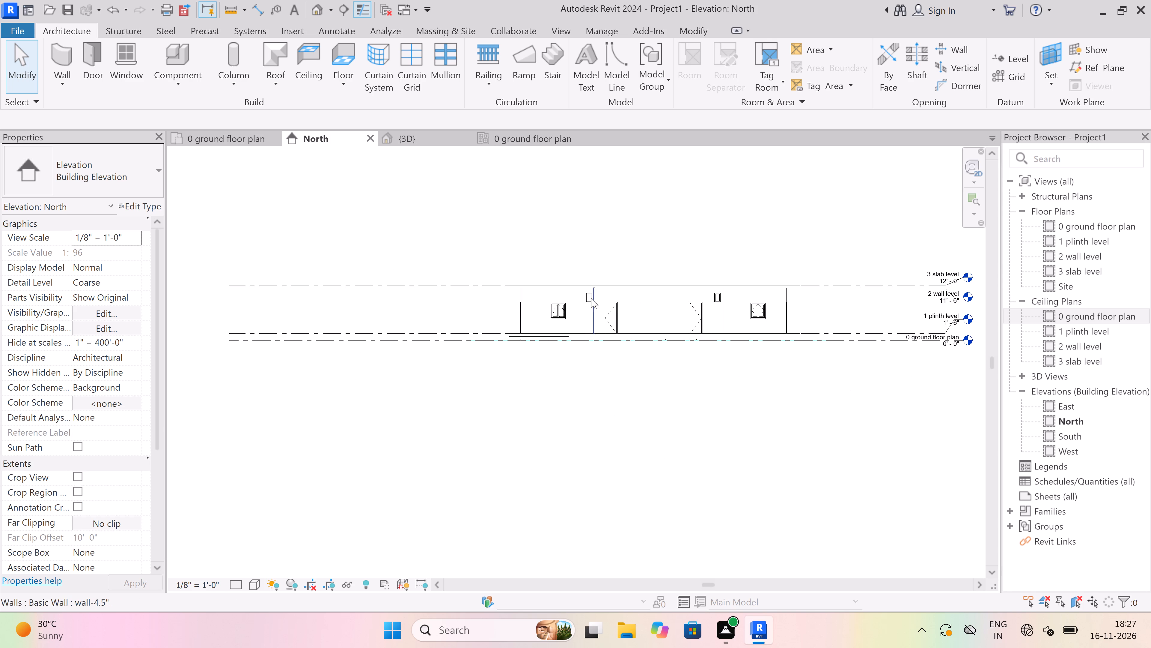
scroll(790, 275, "up", 4)
scroll(827, 329, "up", 4)
scroll(834, 330, "down", 4)
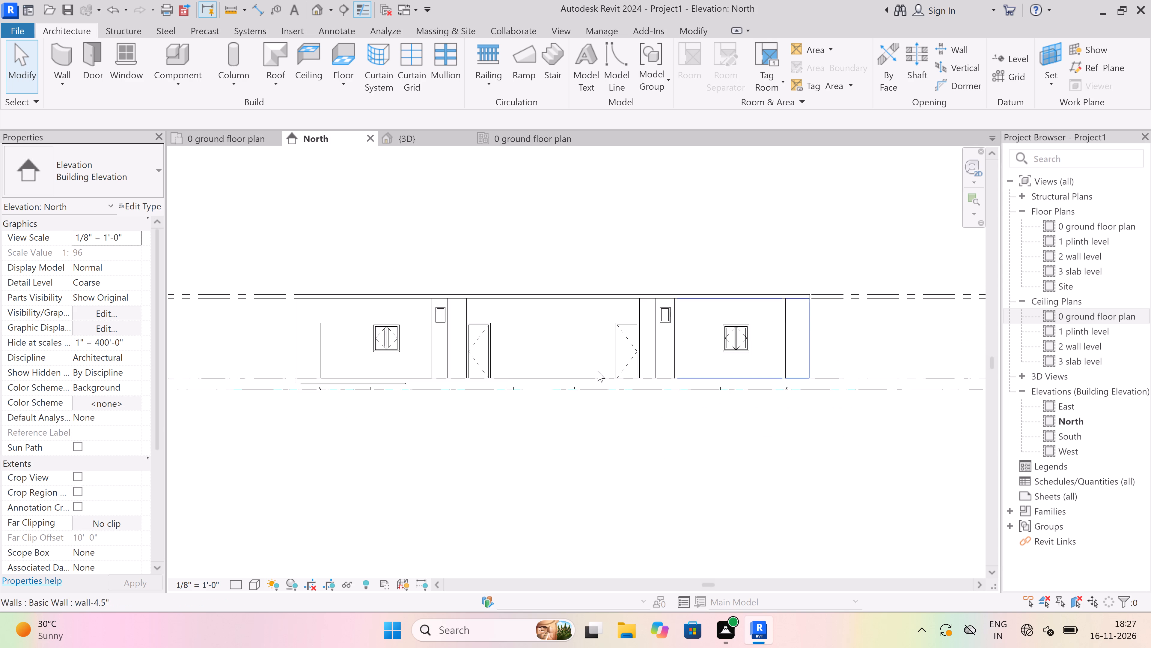
scroll(504, 371, "up", 3)
scroll(333, 391, "down", 4)
scroll(291, 379, "up", 4)
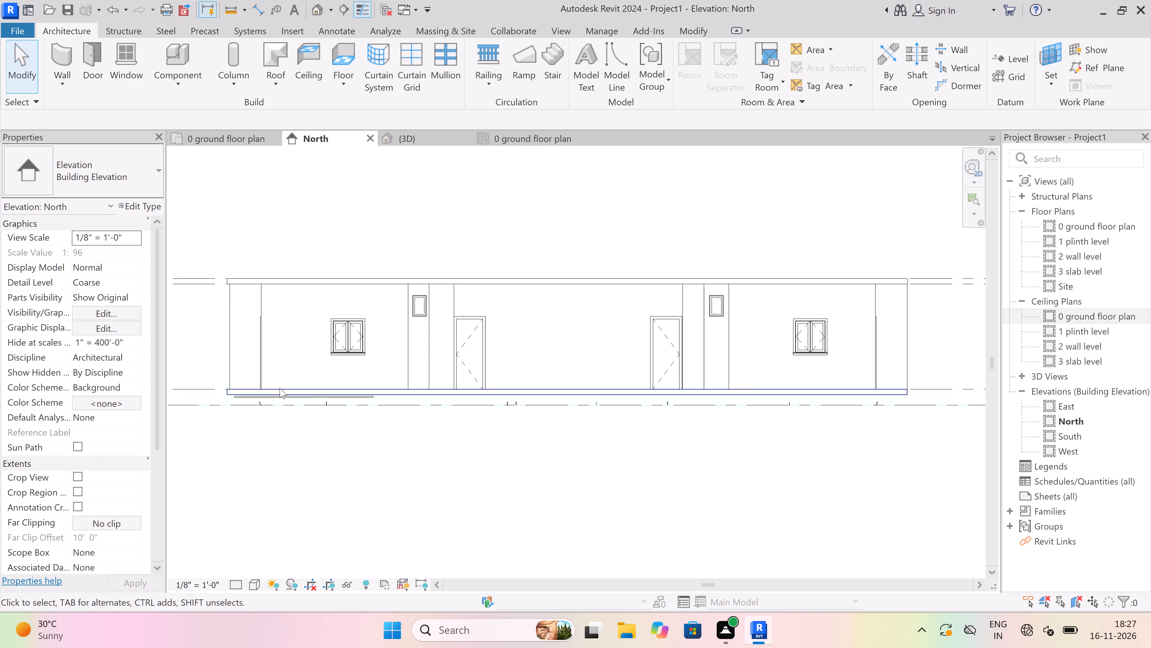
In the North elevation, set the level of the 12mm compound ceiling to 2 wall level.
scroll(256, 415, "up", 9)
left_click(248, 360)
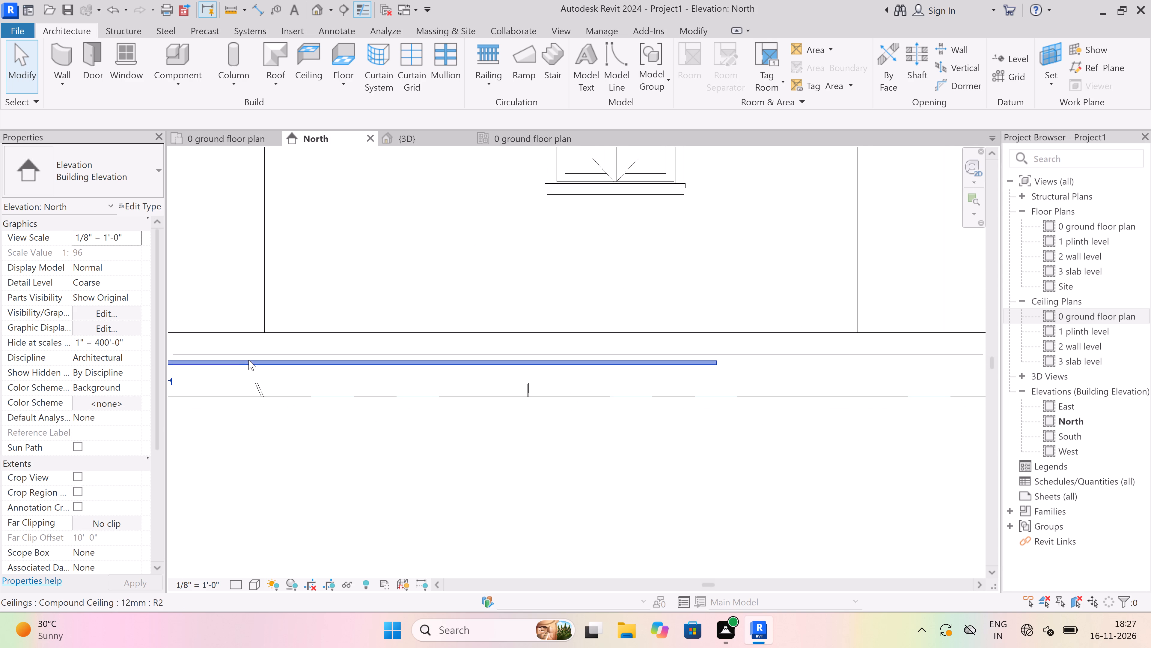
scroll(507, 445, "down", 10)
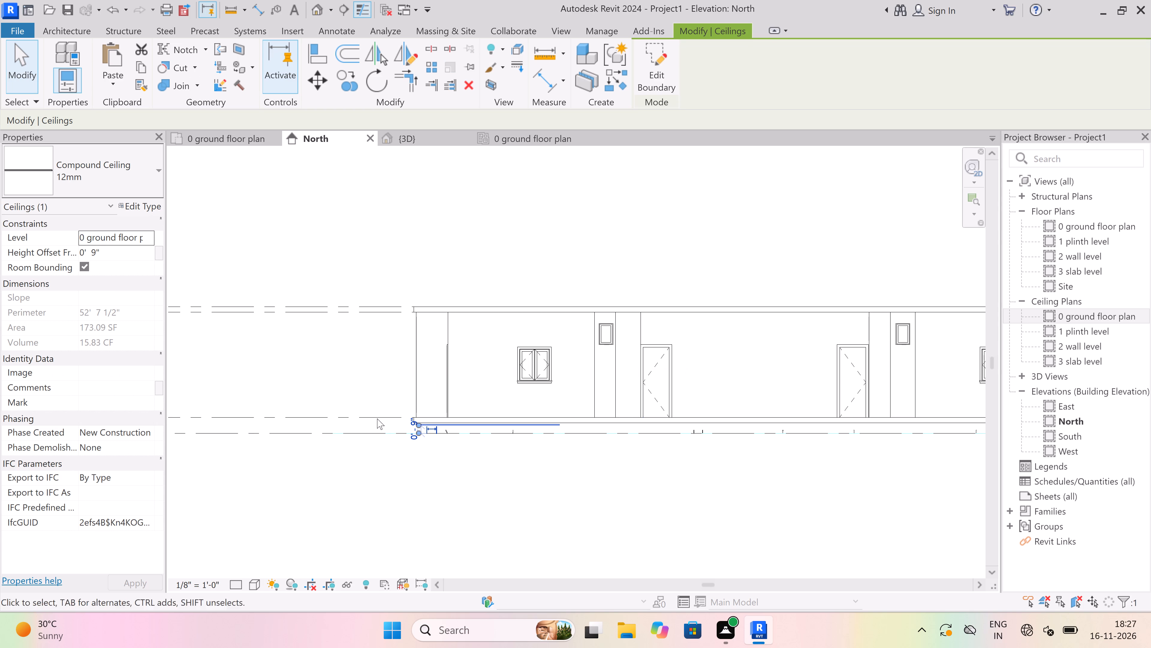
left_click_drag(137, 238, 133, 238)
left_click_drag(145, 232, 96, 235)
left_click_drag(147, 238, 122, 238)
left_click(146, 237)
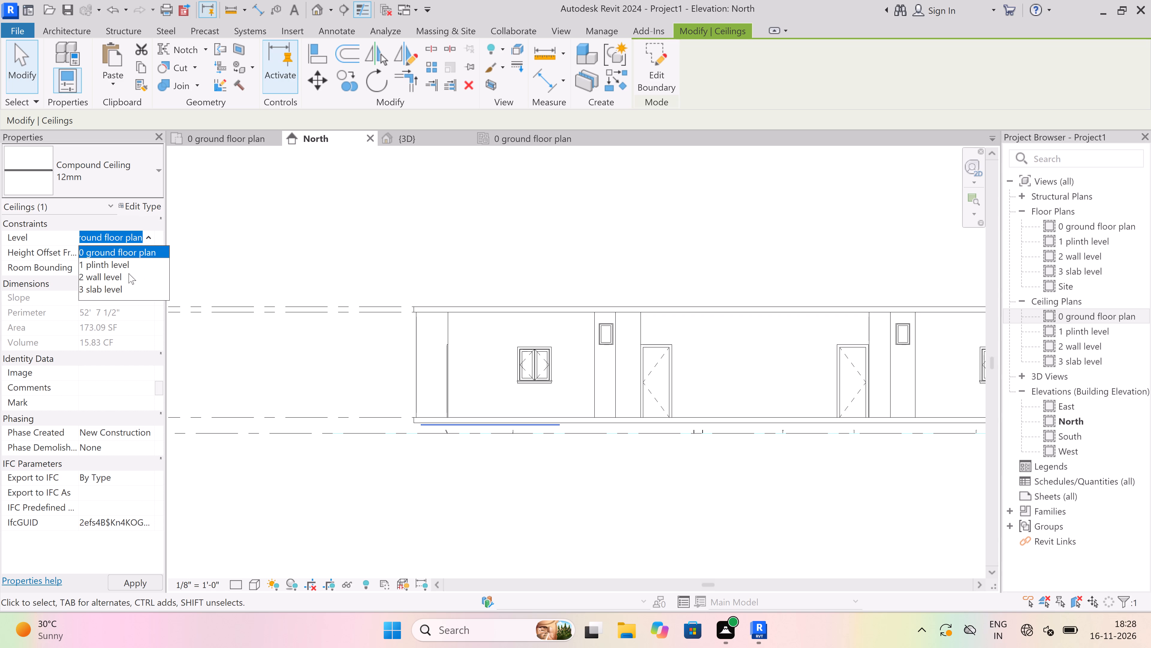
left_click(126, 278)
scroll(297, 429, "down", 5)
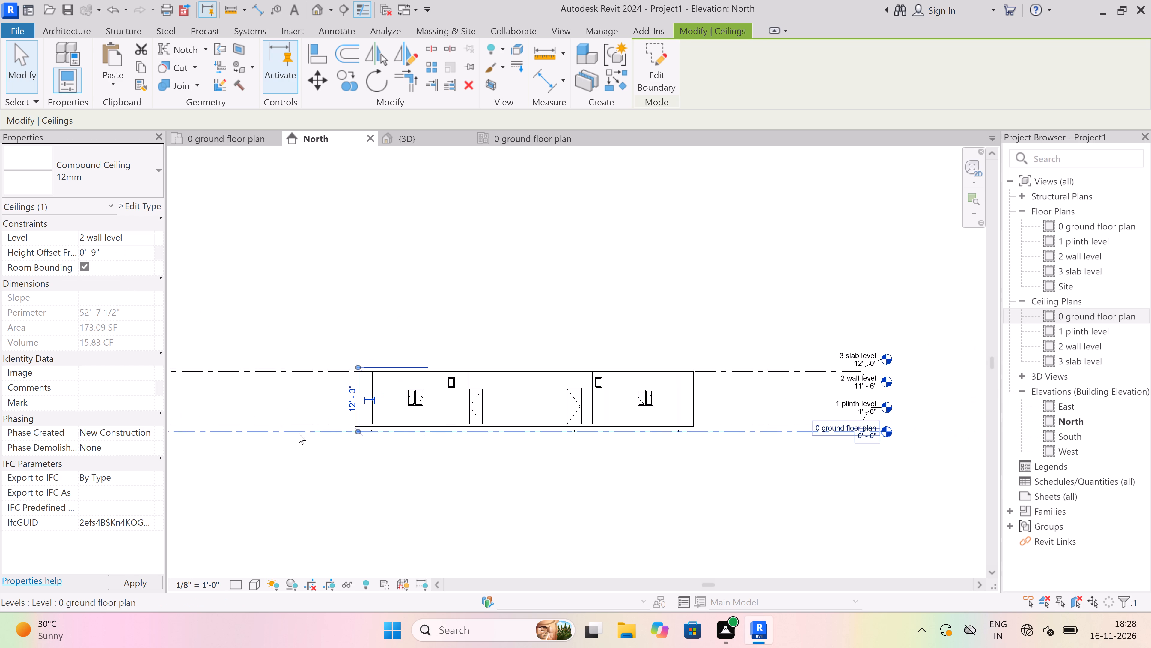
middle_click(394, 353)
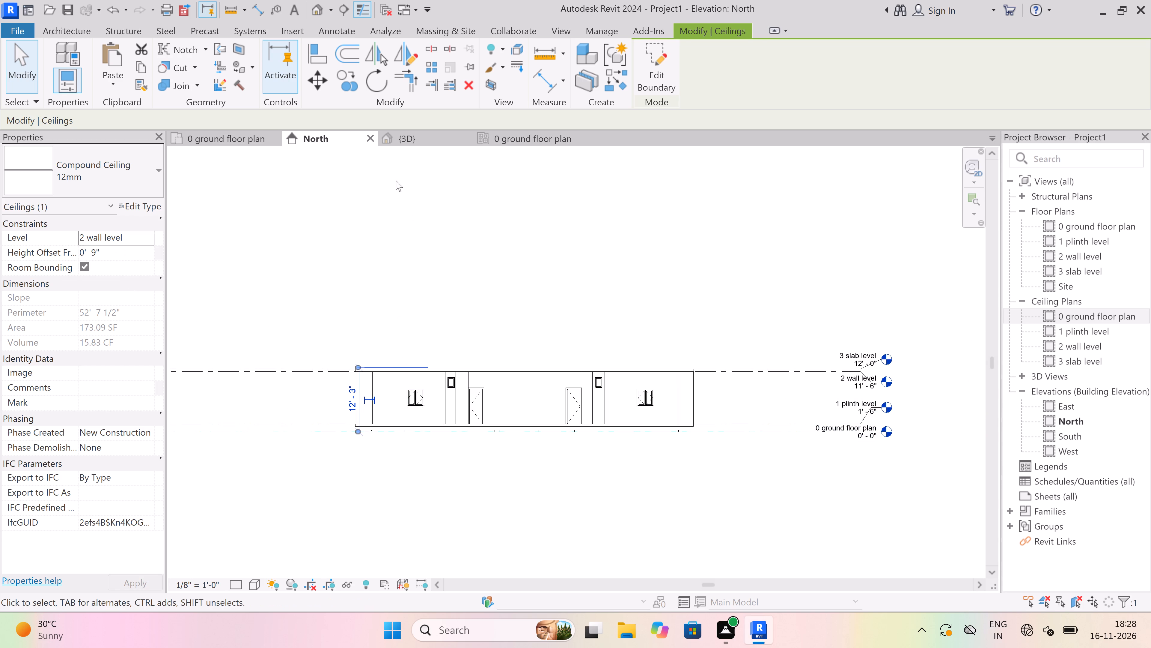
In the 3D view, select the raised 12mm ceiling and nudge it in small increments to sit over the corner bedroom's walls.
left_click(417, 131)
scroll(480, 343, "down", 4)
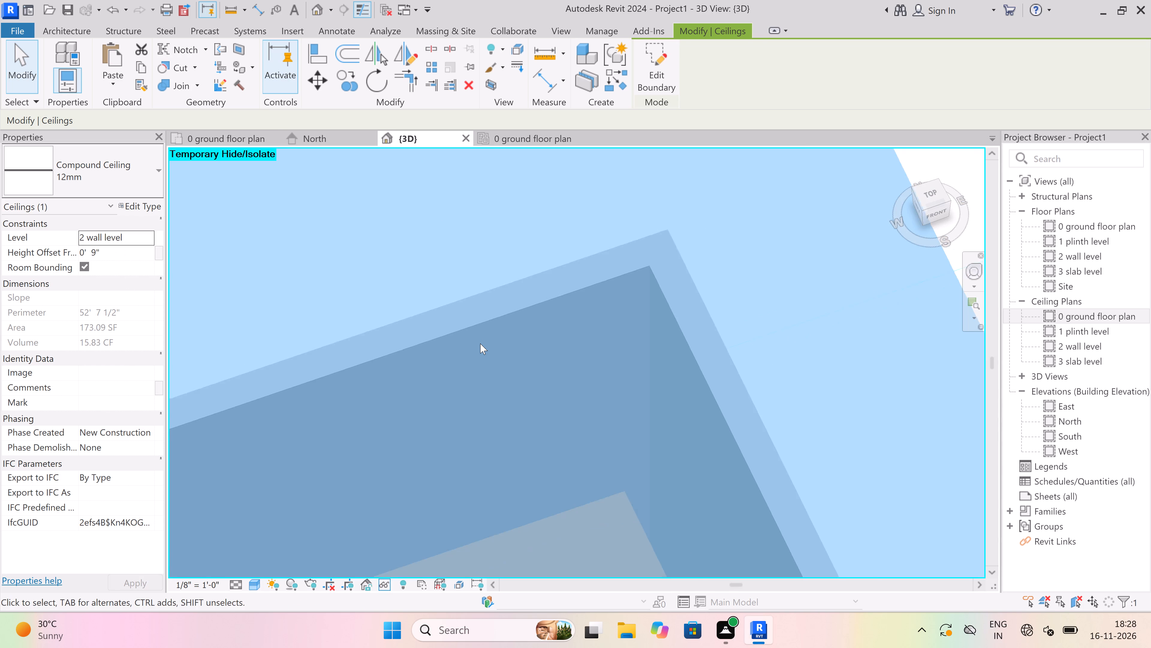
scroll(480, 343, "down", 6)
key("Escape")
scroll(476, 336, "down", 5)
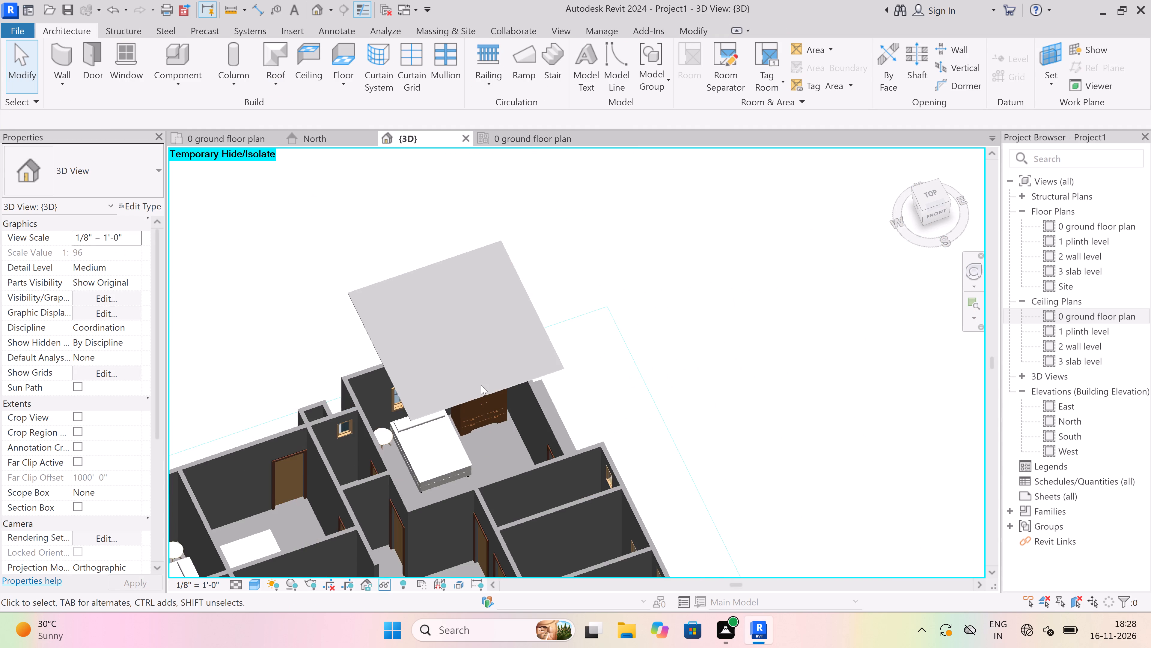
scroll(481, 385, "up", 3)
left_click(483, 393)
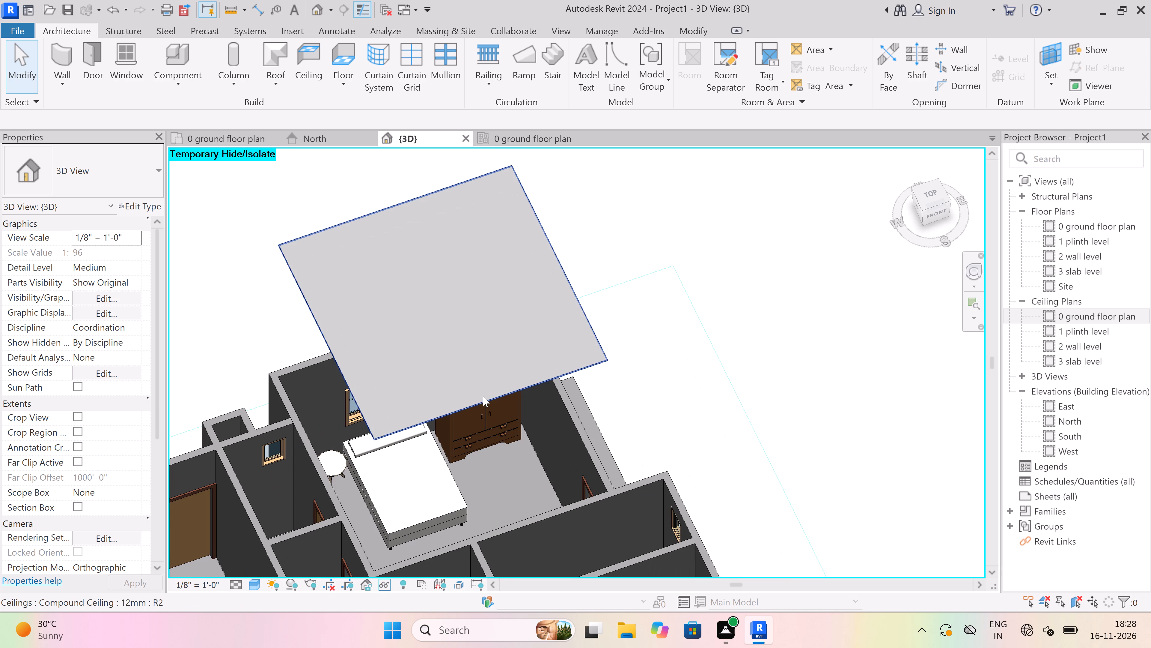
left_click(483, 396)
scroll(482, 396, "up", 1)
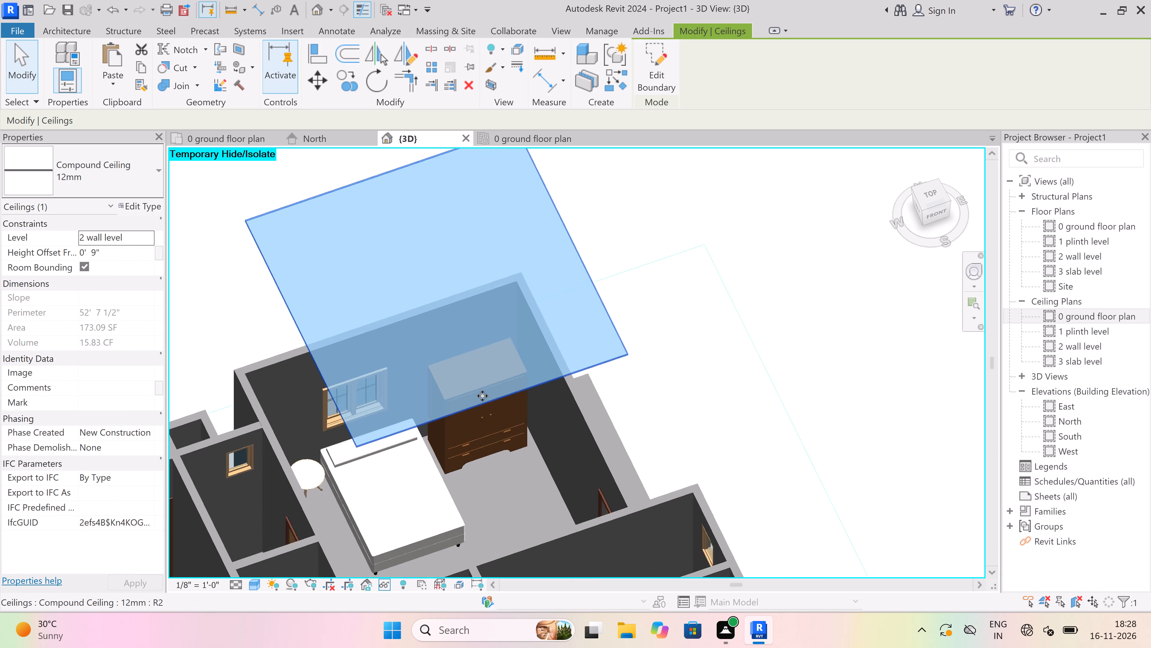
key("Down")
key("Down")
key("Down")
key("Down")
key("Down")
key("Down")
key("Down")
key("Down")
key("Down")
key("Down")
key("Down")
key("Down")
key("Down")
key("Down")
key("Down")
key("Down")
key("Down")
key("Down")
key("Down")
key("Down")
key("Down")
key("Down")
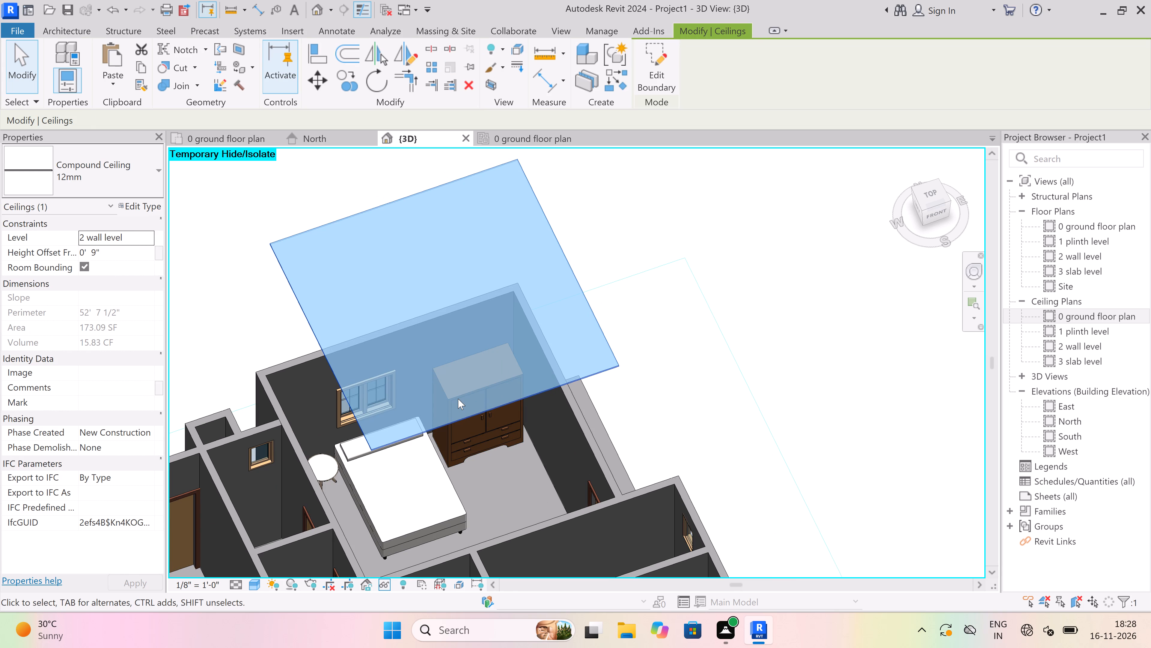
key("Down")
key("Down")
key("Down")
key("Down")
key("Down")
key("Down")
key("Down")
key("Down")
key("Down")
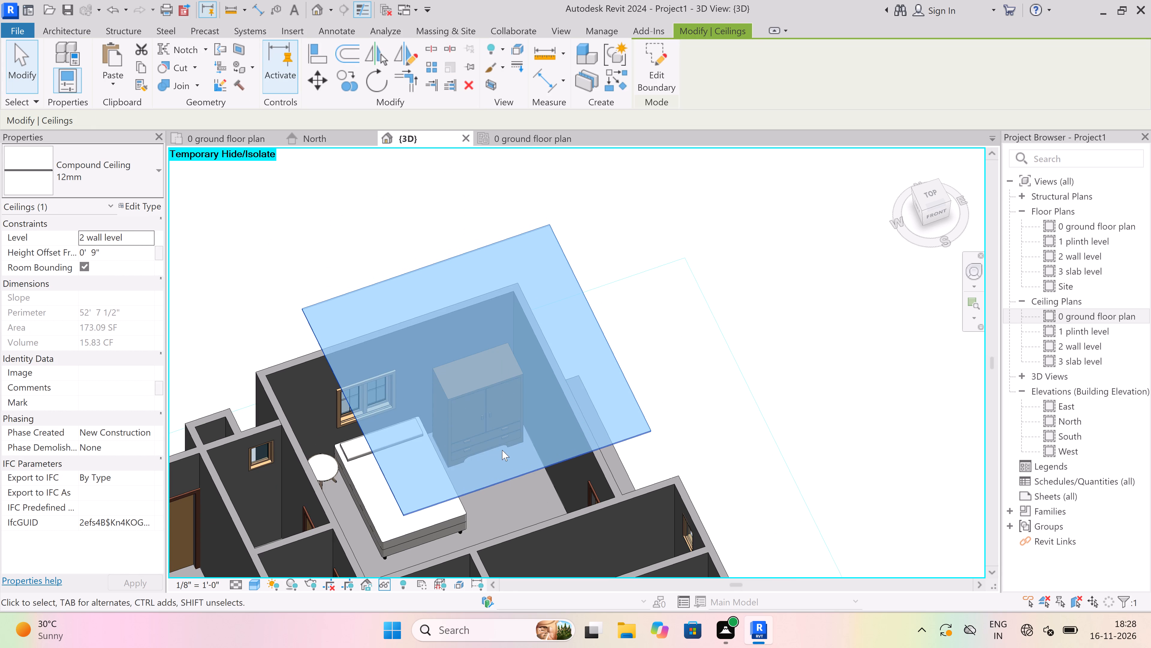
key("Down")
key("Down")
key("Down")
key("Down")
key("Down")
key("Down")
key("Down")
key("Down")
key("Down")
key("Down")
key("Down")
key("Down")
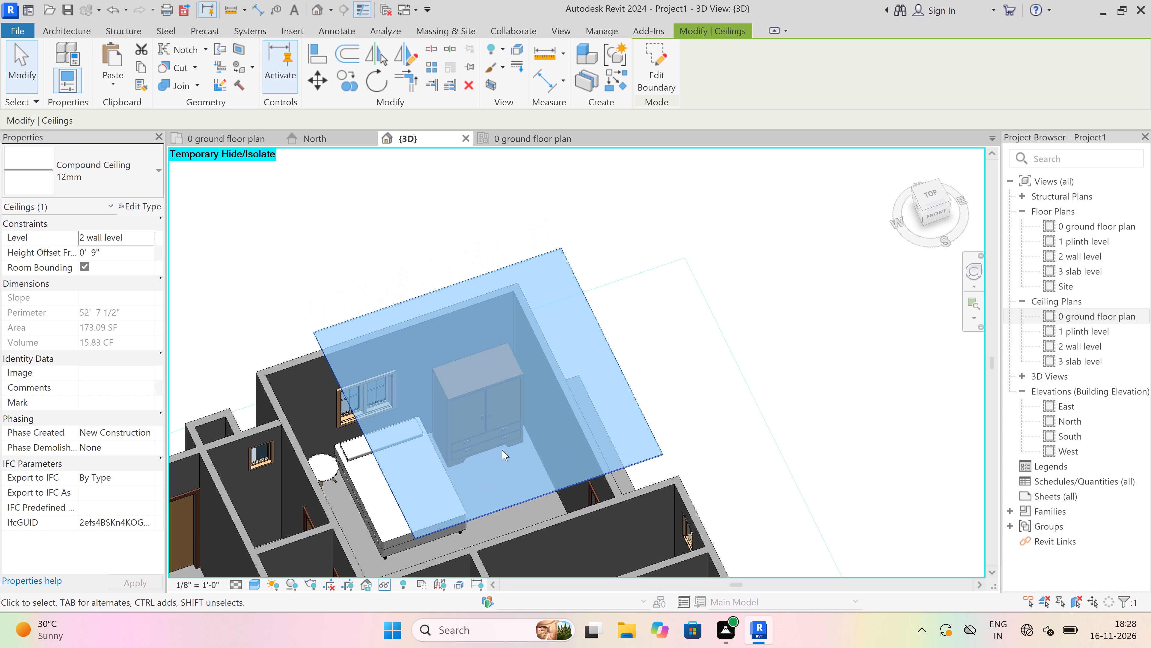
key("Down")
Delete the selected 12mm ceiling over the corner bedroom.
scroll(436, 340, "down", 5)
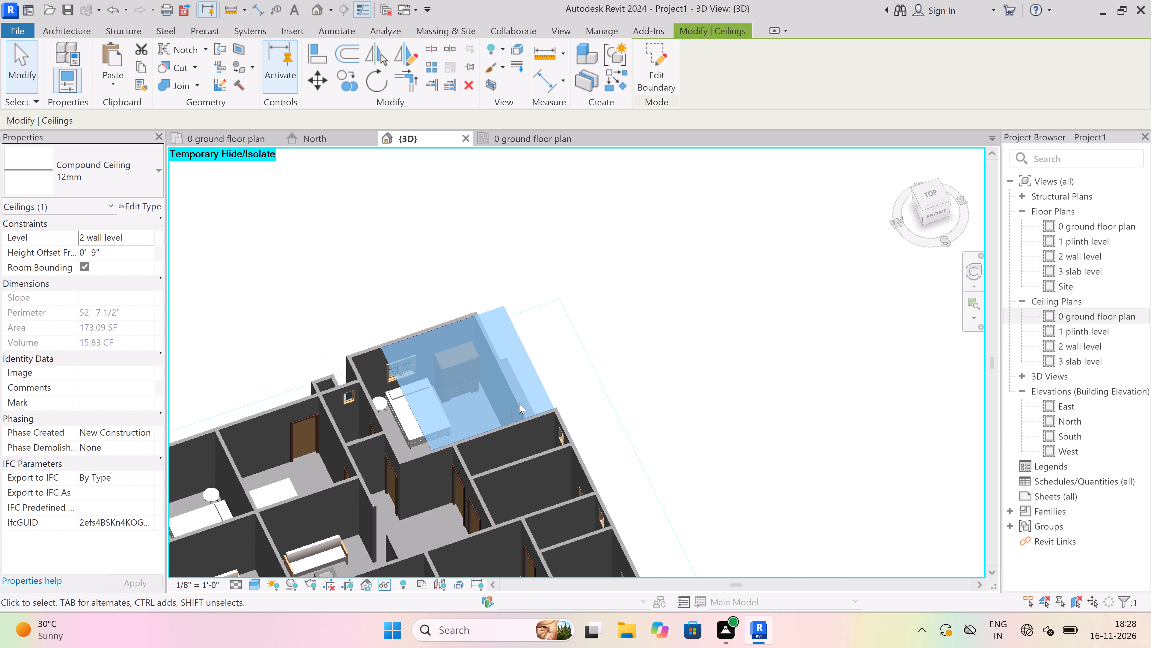
scroll(519, 403, "up", 3)
key("Delete")
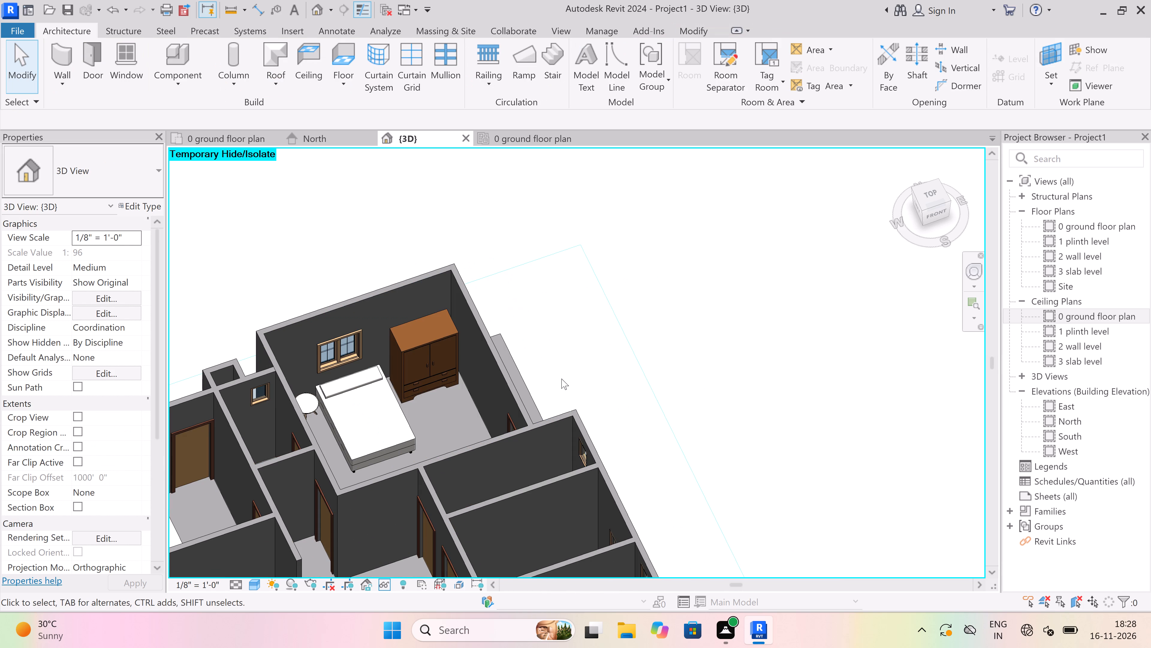
Examine the apartment block in 3D from the rear, checking its open-topped rooms and exterior wall.
scroll(611, 212, "down", 5)
scroll(617, 277, "down", 9)
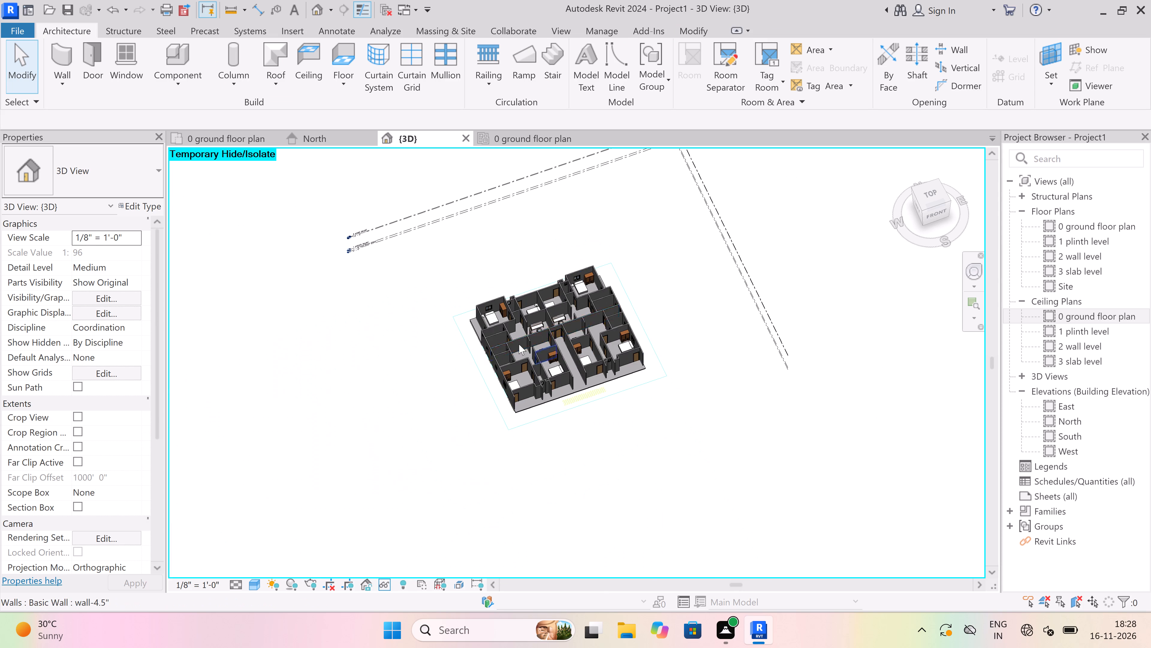
scroll(516, 344, "up", 3)
middle_click_drag(506, 352, 665, 331, "shift")
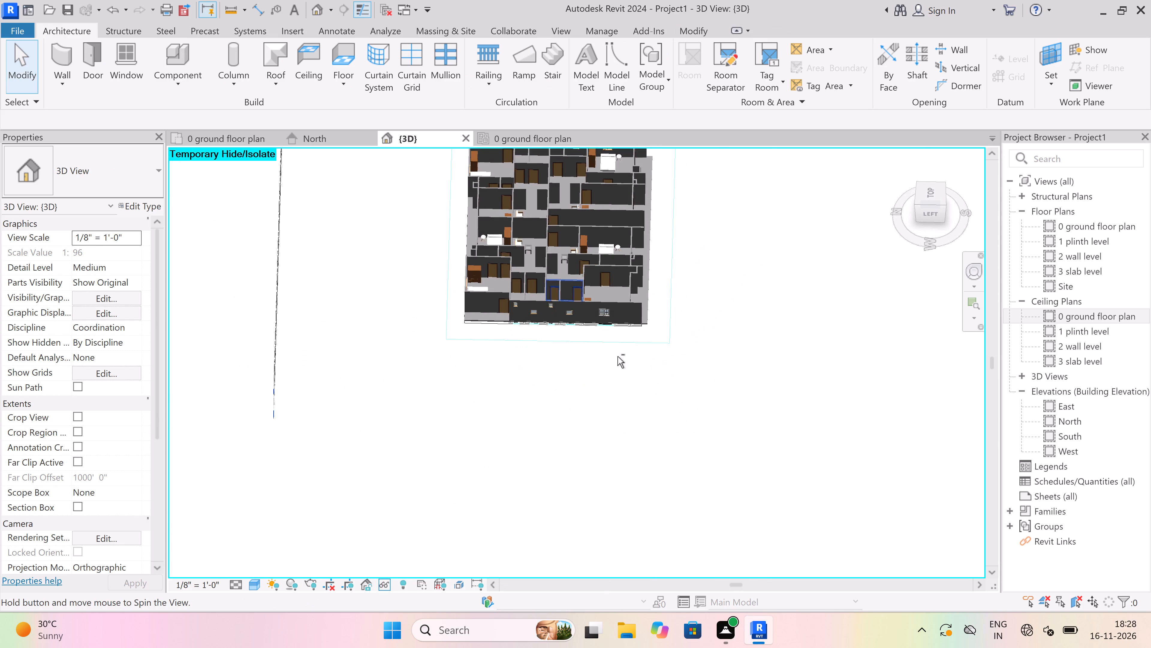
middle_click_drag(375, 338, 651, 286, "shift")
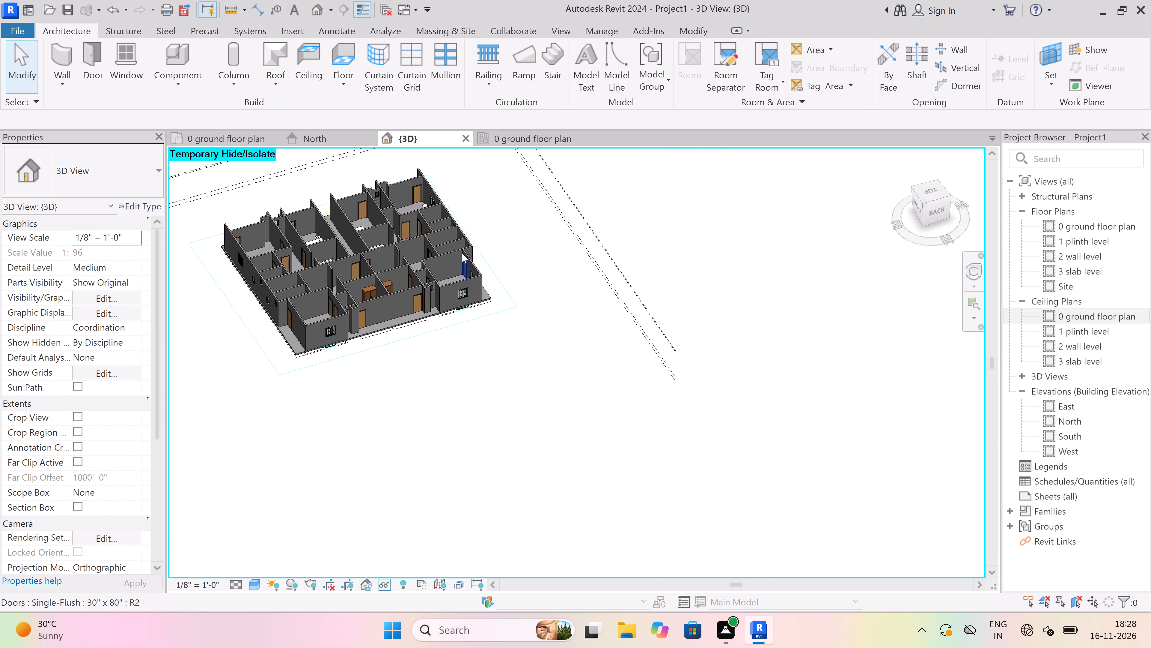
scroll(462, 253, "up", 4)
scroll(584, 456, "down", 5)
scroll(416, 203, "up", 3)
scroll(430, 466, "up", 7)
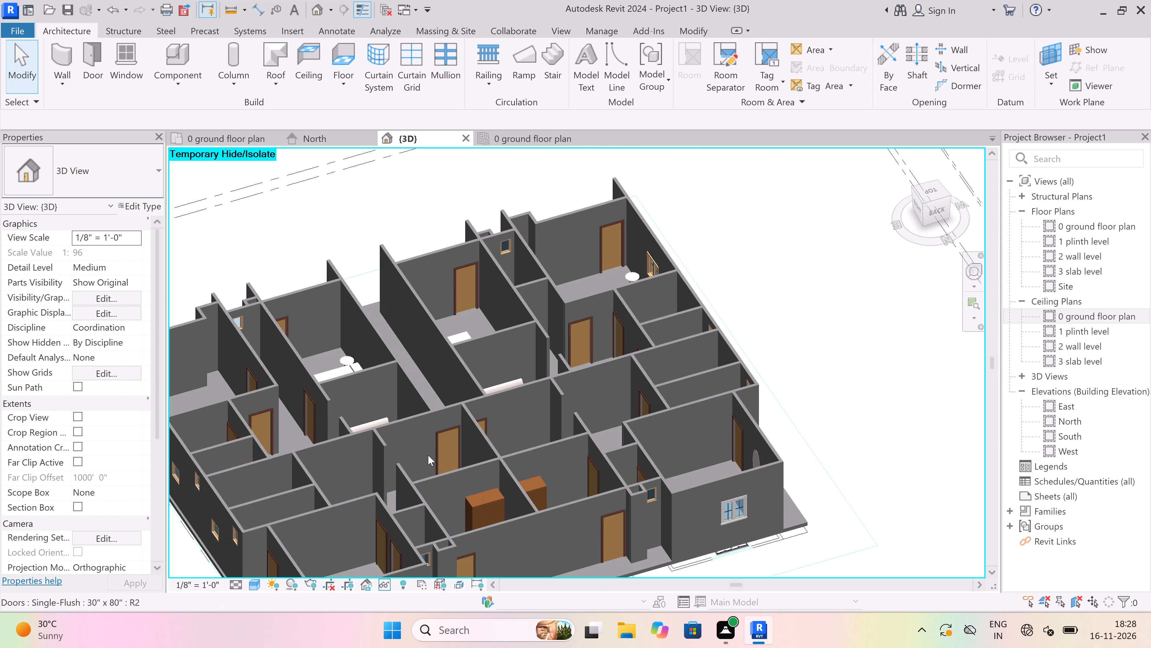
scroll(413, 360, "down", 4)
scroll(427, 510, "up", 3)
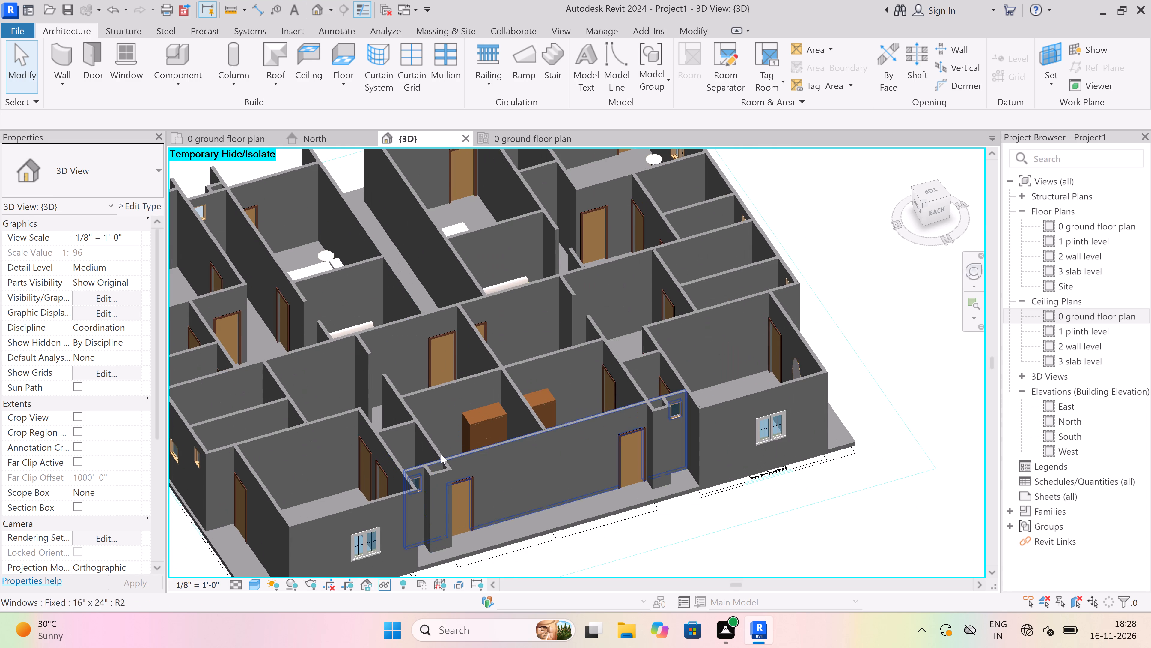
scroll(444, 448, "down", 3)
scroll(594, 495, "up", 3)
scroll(635, 449, "up", 3)
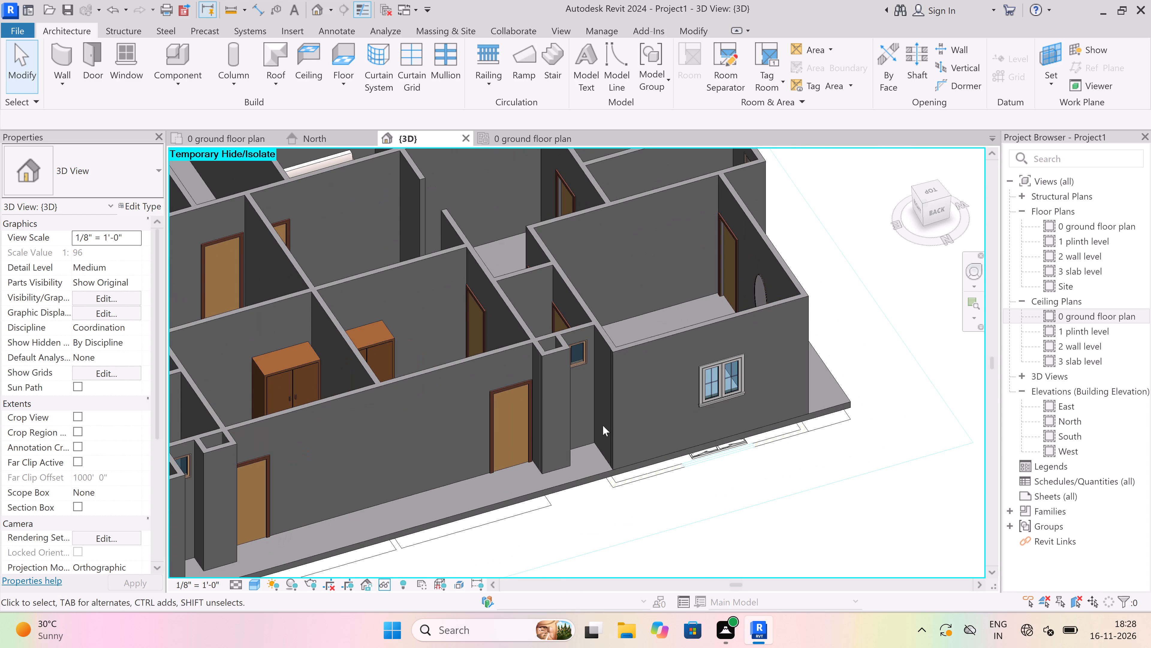
Examine the plinth floor's edge at the exterior corners and along the west side, and review the whole block in 3D.
scroll(799, 425, "up", 8)
scroll(837, 430, "up", 7)
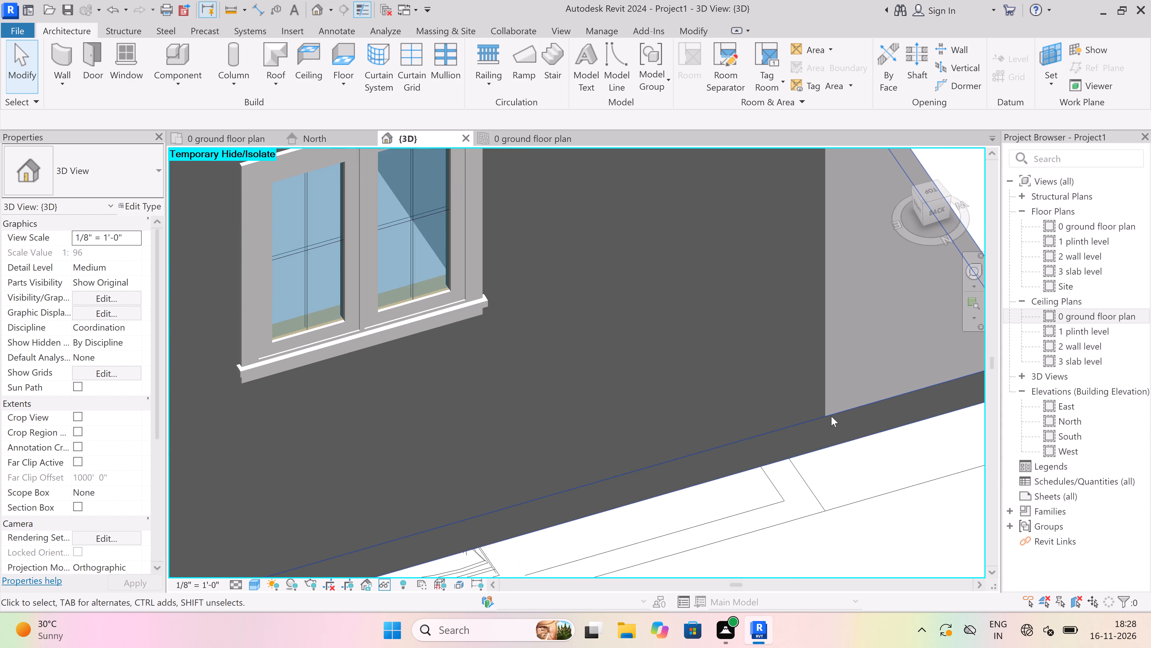
scroll(499, 416, "down", 4)
middle_click_drag(787, 370, 656, 417)
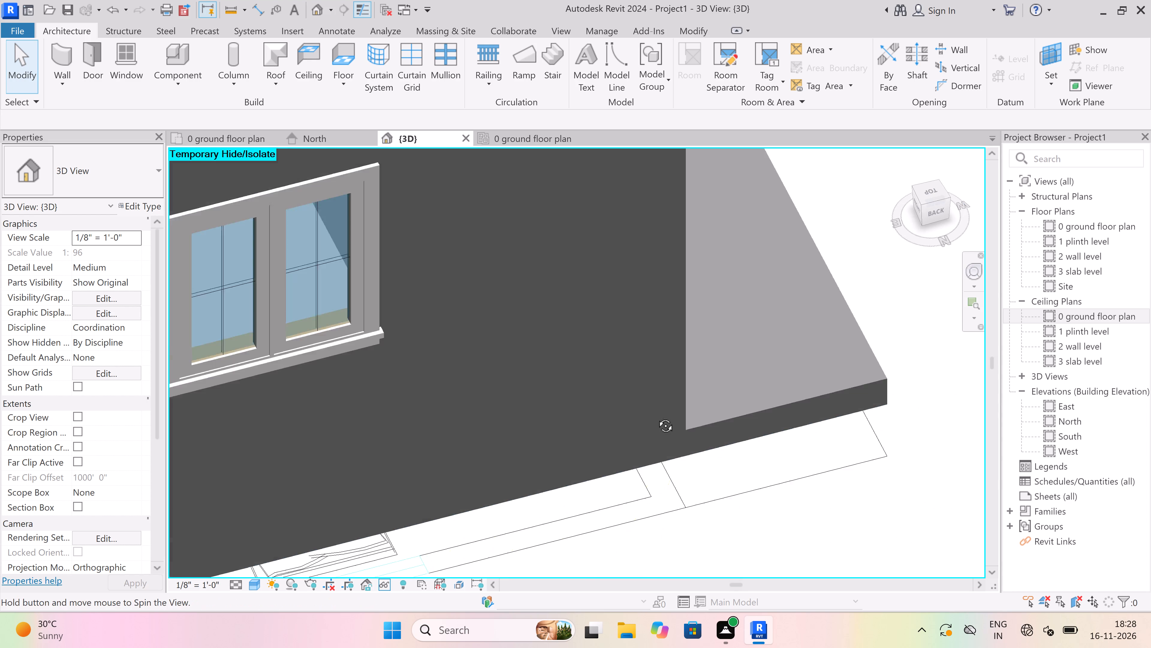
middle_click_drag(656, 417, 503, 366)
scroll(456, 358, "down", 9)
scroll(405, 439, "up", 3)
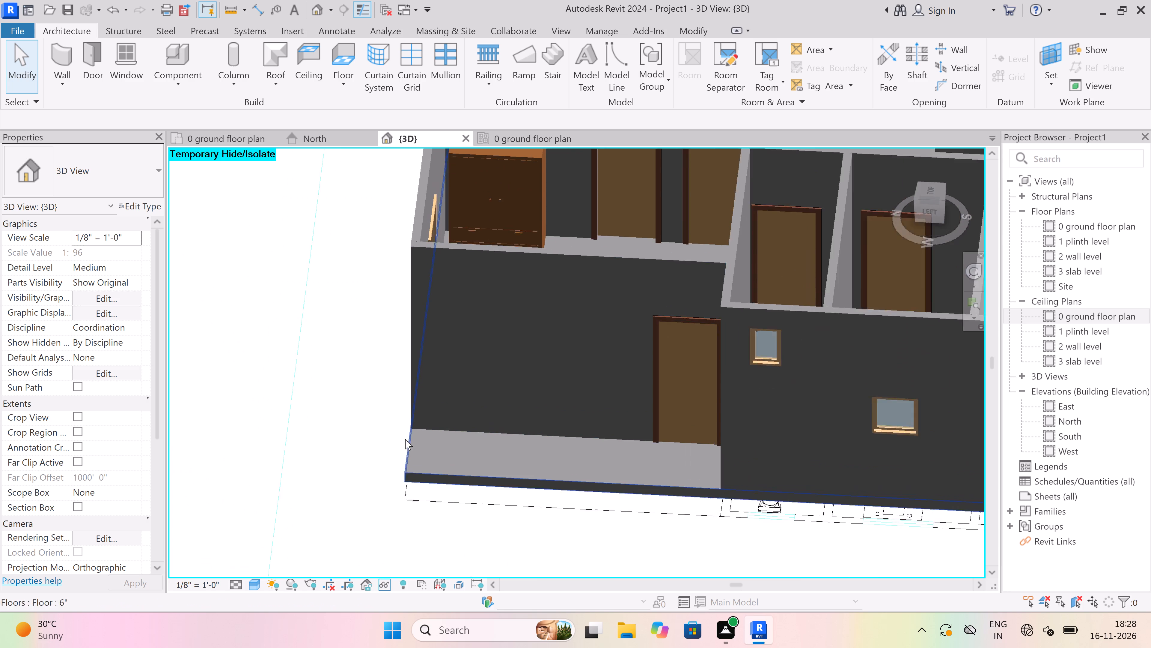
scroll(405, 439, "up", 16)
scroll(469, 387, "up", 1)
scroll(469, 387, "down", 5)
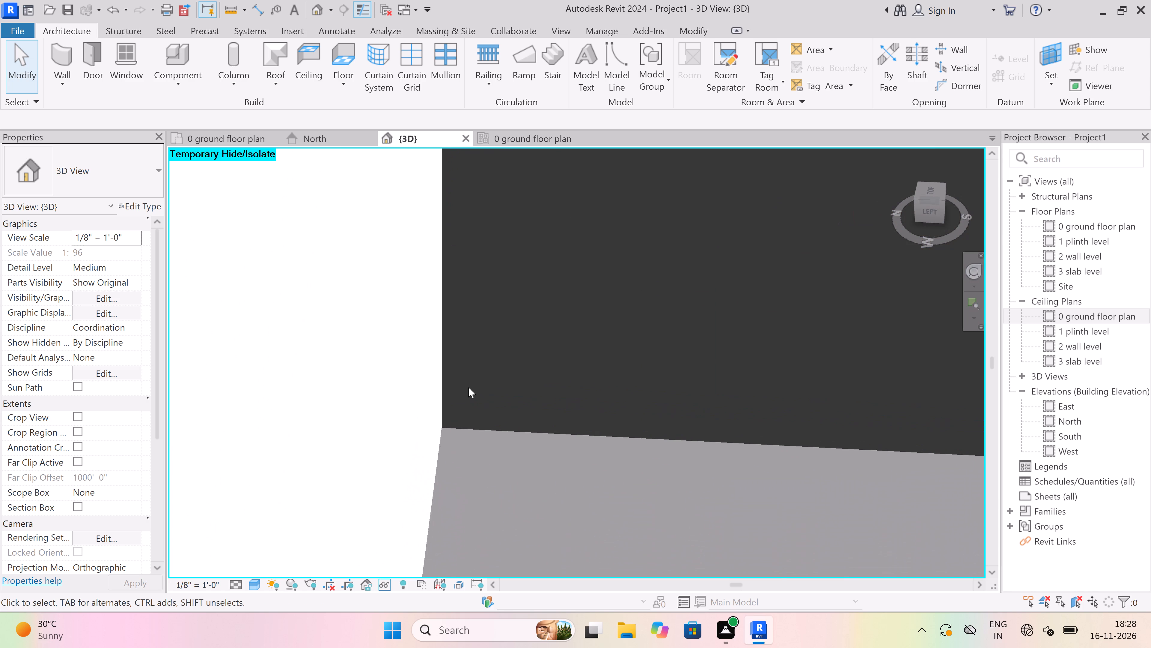
scroll(468, 387, "down", 20)
scroll(465, 428, "down", 2)
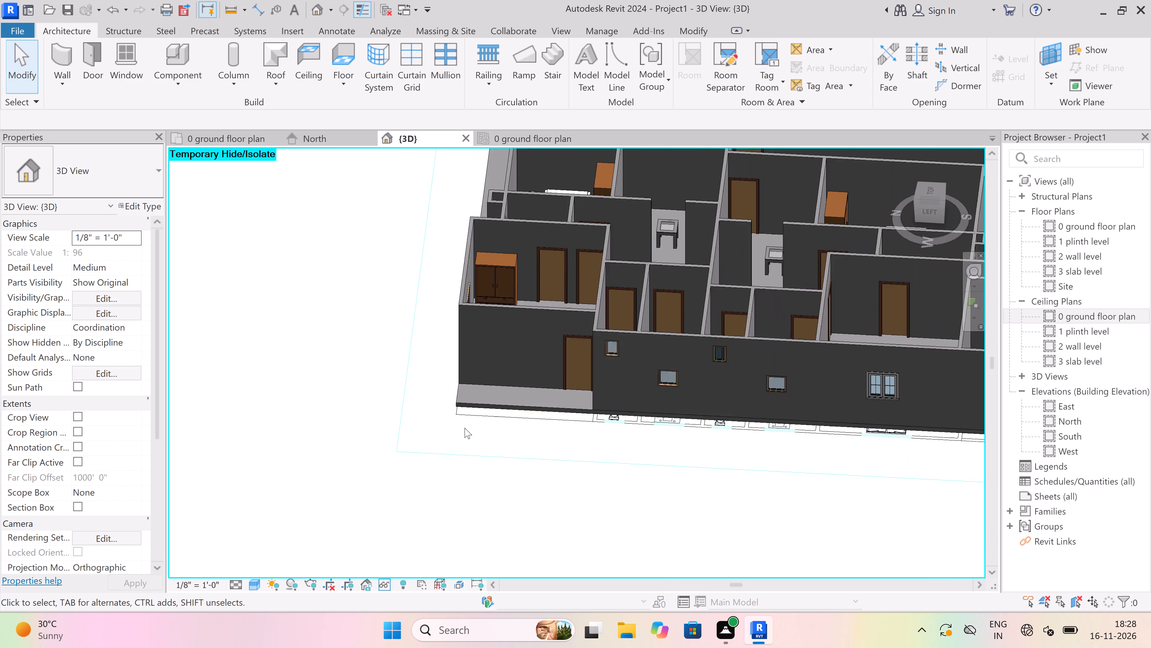
scroll(465, 428, "down", 2)
middle_click_drag(403, 372, 567, 417)
scroll(566, 416, "down", 5)
scroll(470, 326, "up", 4)
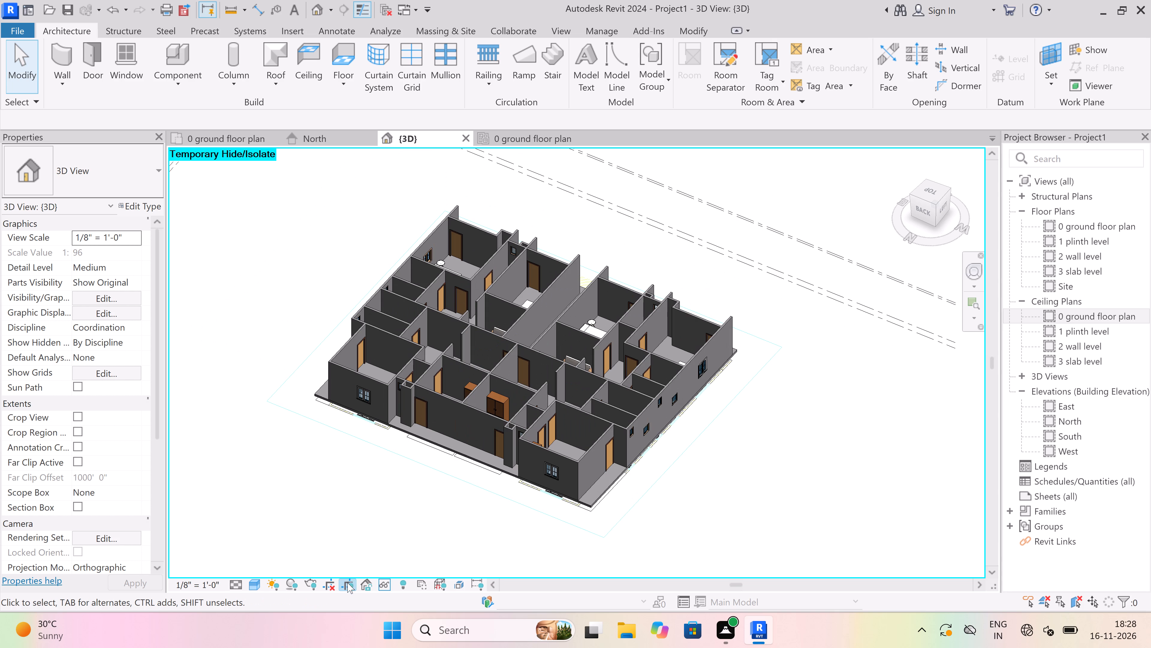
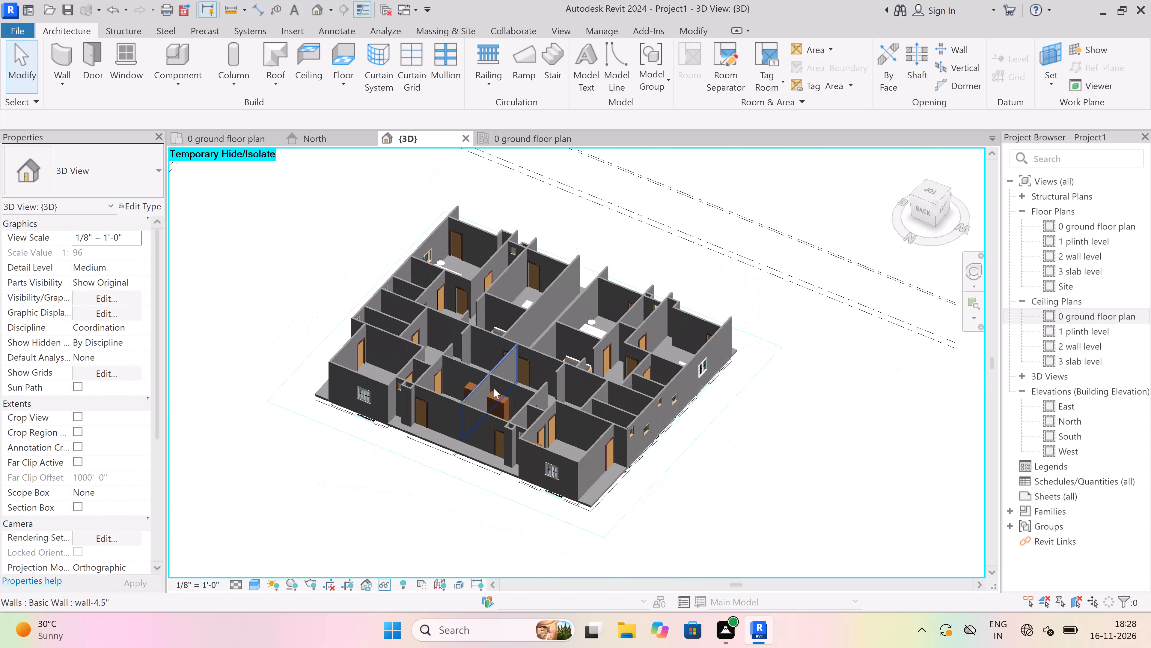
Examine the 3D model of the furnished floor layout from several angles, including the surrounding boundary lines.
scroll(494, 388, "up", 4)
scroll(493, 388, "down", 4)
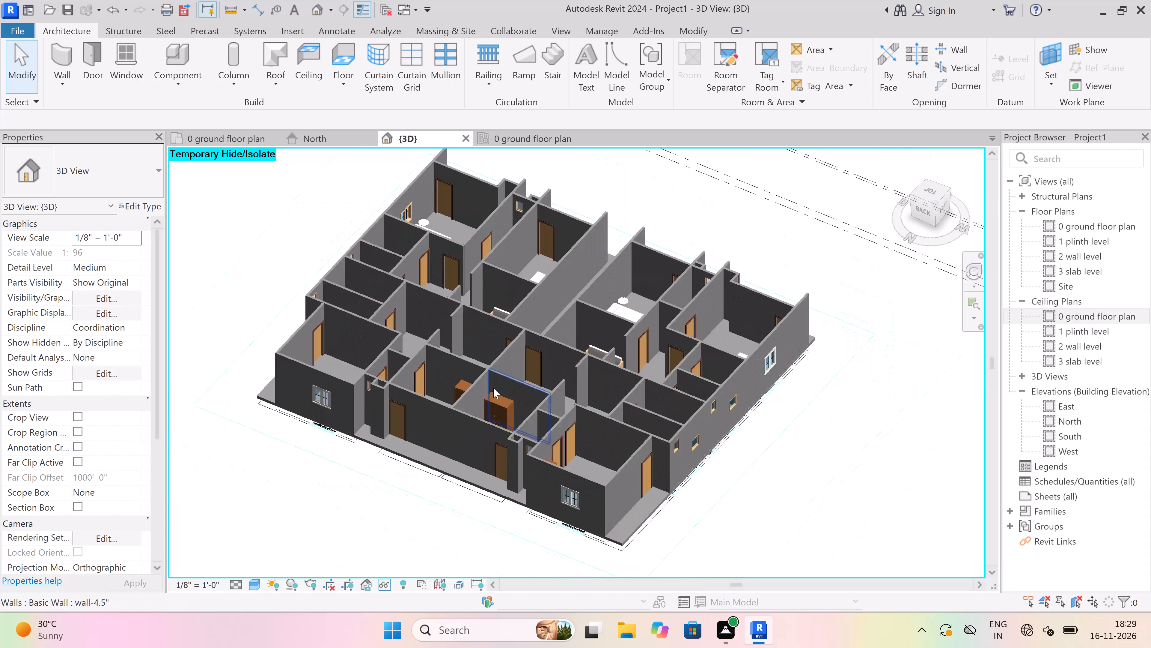
middle_click_drag(632, 295, 349, 251, "shift")
scroll(349, 251, "up", 1)
scroll(349, 251, "down", 4)
middle_click_drag(704, 360, 569, 486, "shift")
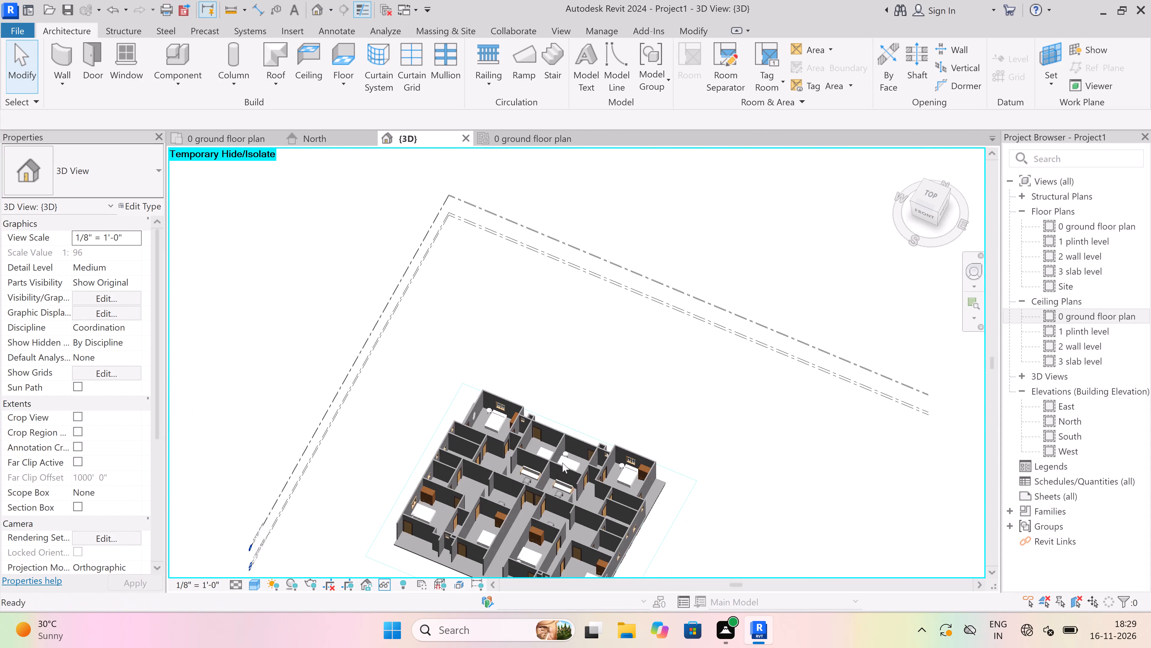
scroll(540, 409, "down", 4)
middle_click_drag(528, 544, 550, 527, "shift")
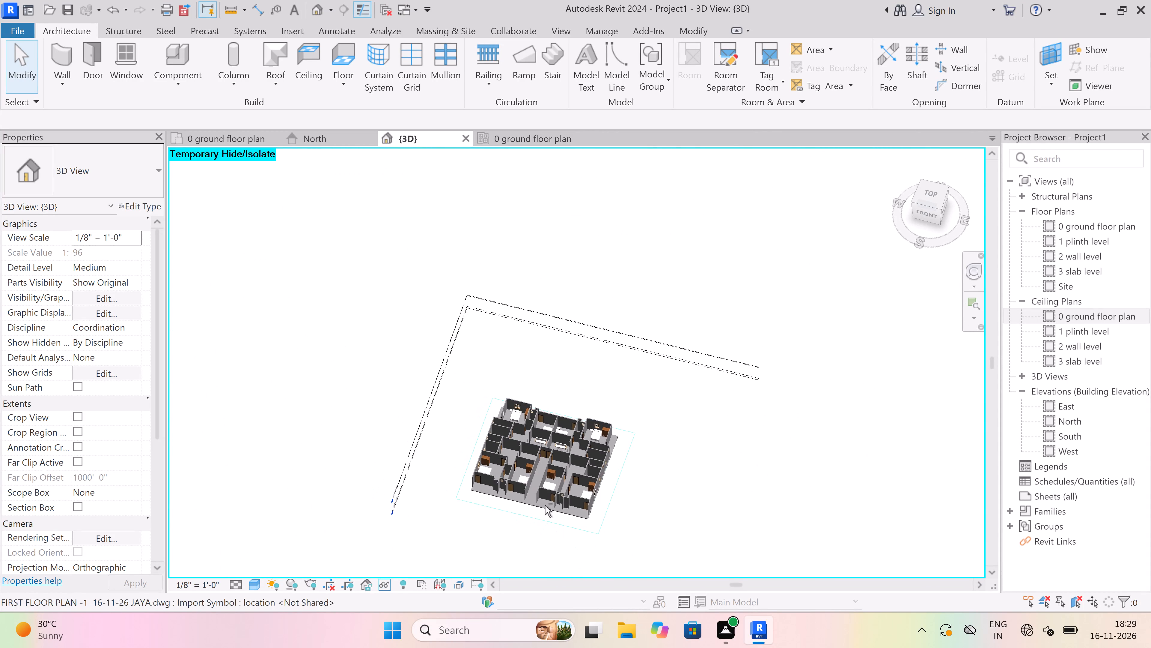
scroll(526, 484, "up", 8)
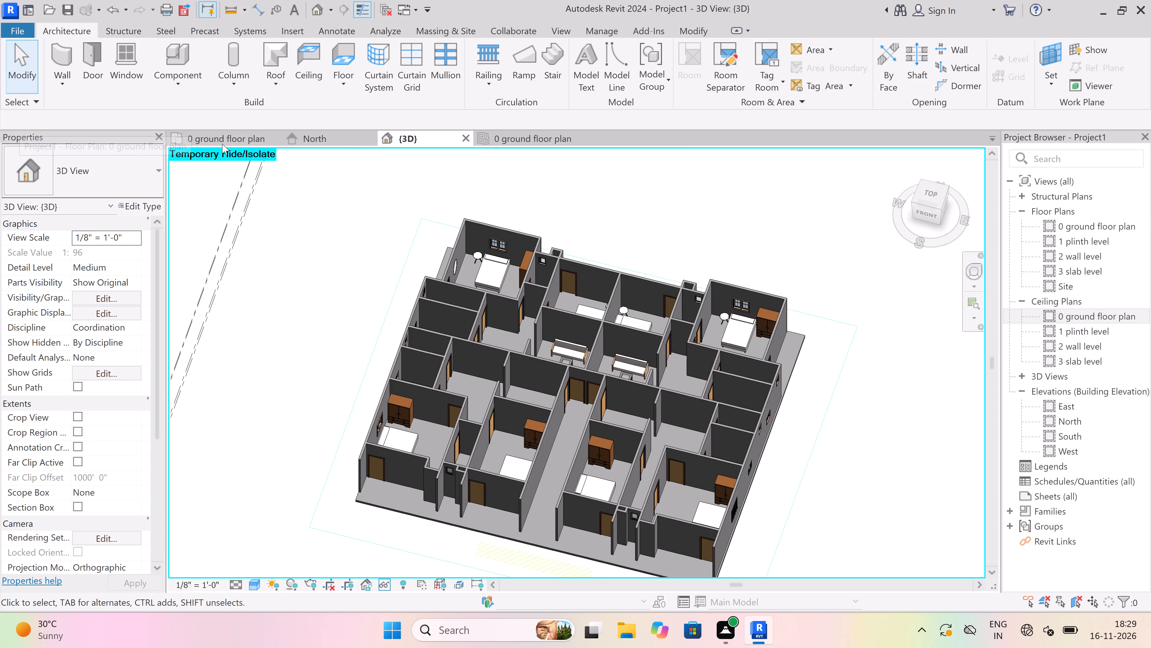
In the 0 ground floor plan, start a straight-run stair and set the desired number of risers to 20.
double_click(222, 138)
scroll(466, 243, "down", 8)
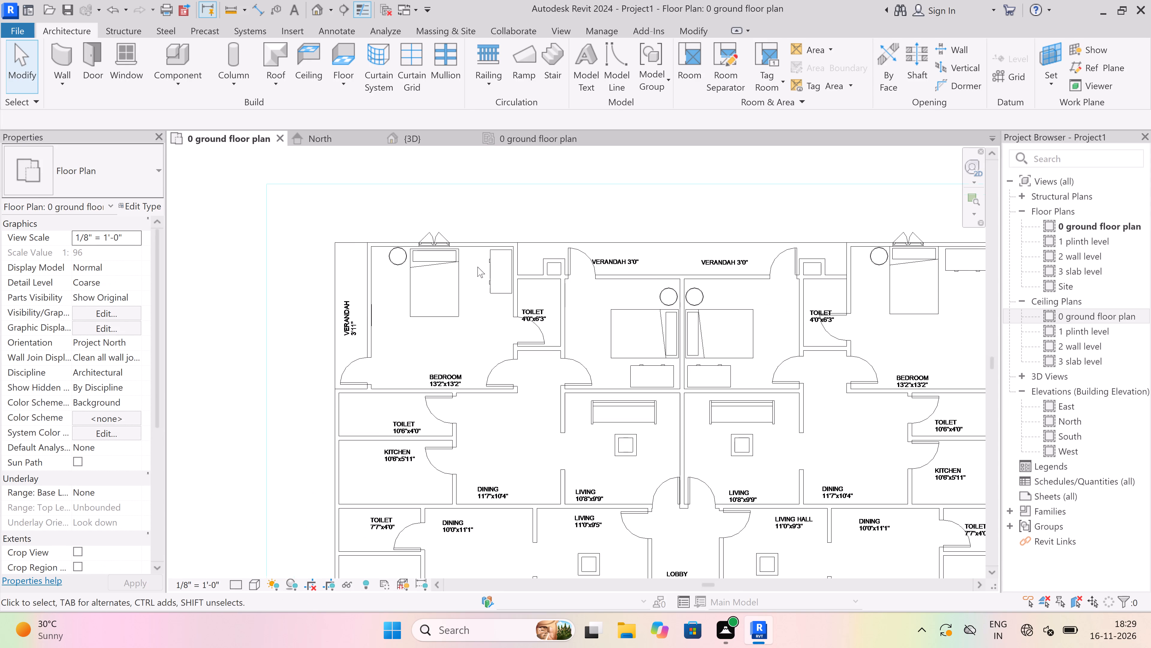
scroll(477, 267, "down", 7)
scroll(567, 421, "up", 3)
scroll(498, 368, "up", 9)
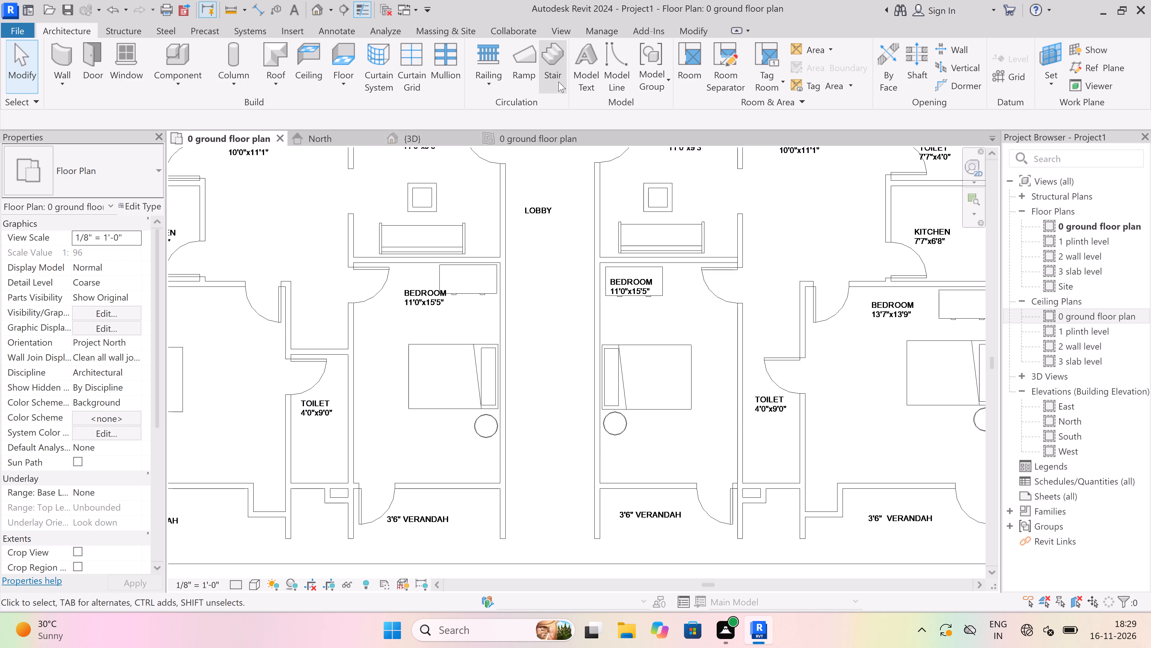
left_click(550, 78)
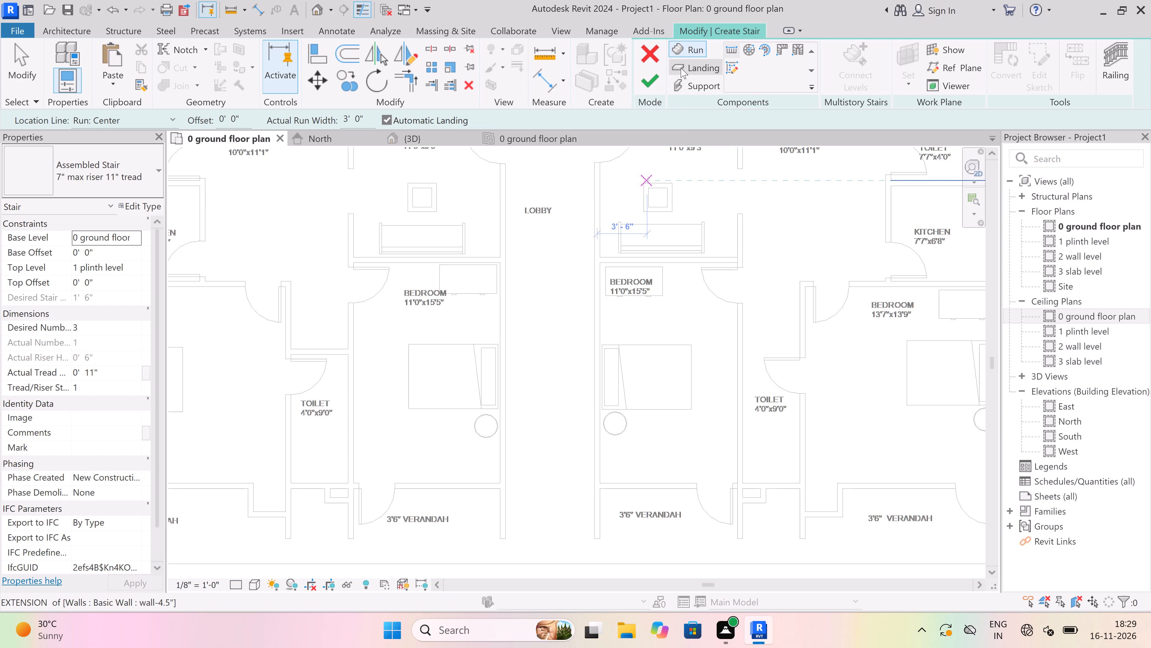
left_click(730, 44)
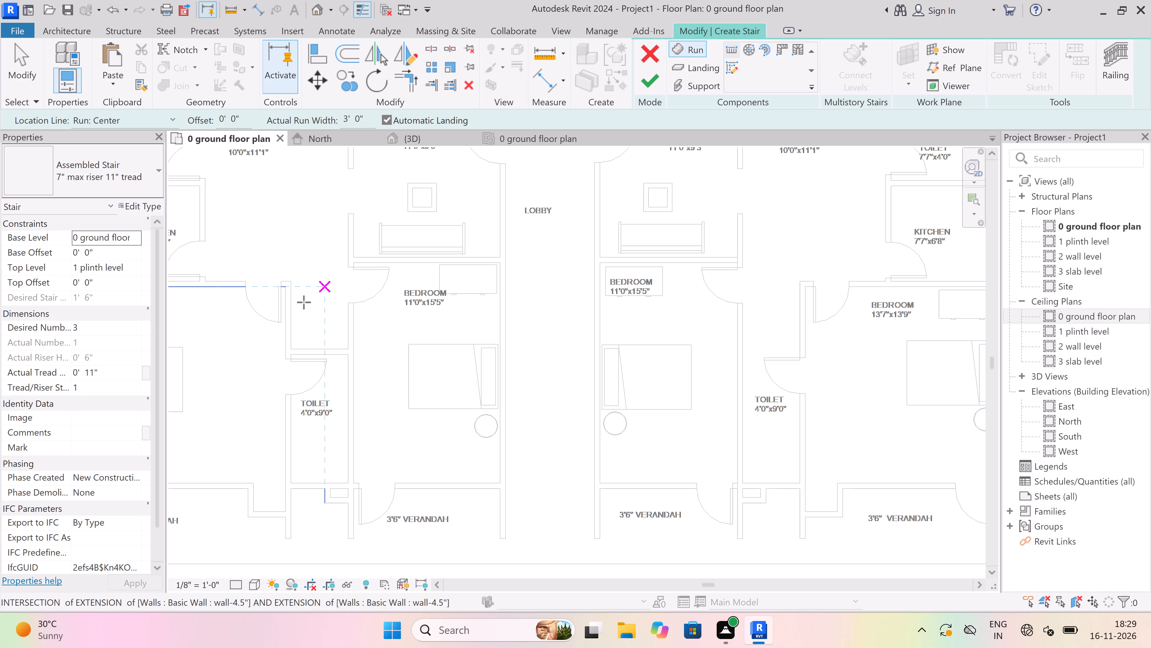
left_click(90, 334)
key("BackSpace")
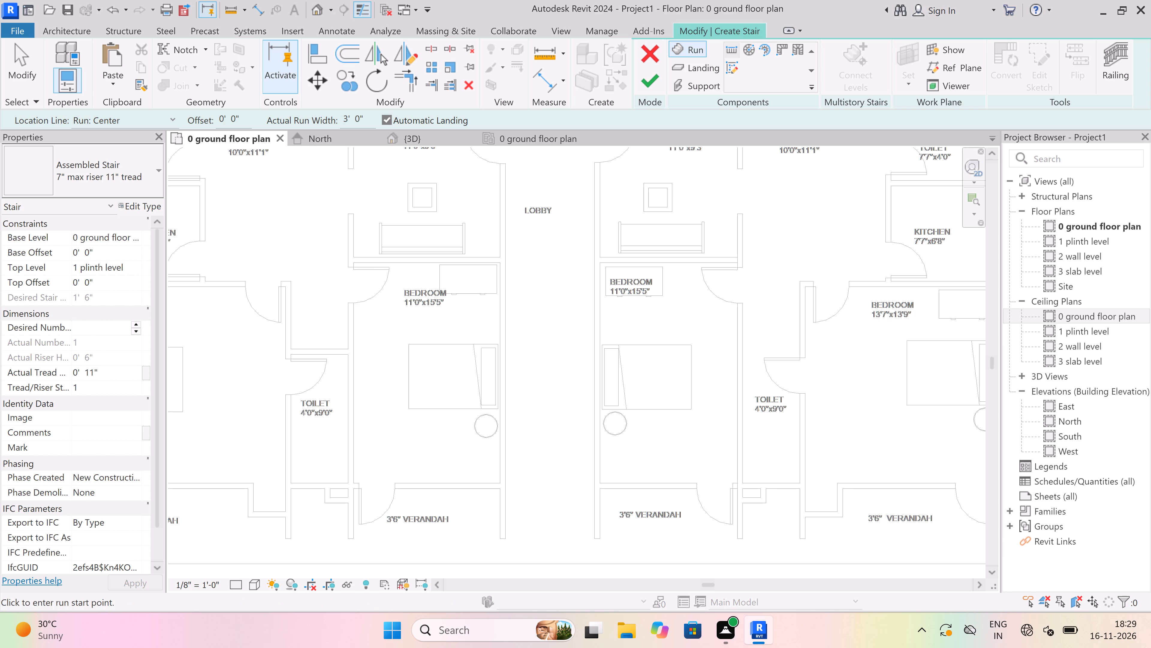
type("20")
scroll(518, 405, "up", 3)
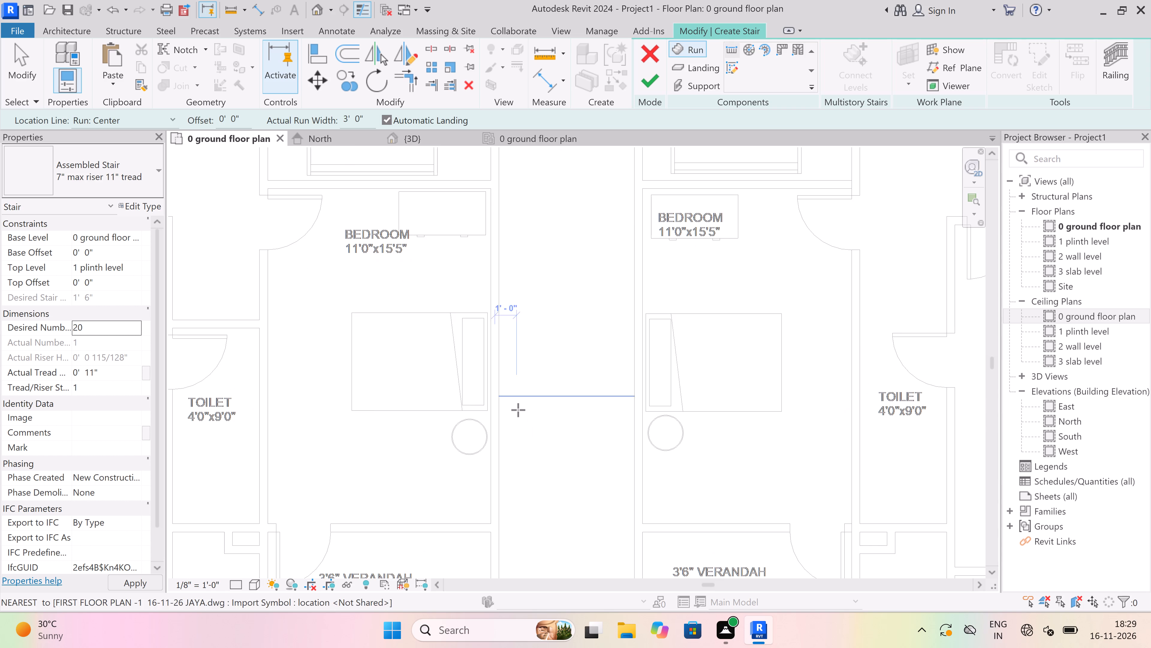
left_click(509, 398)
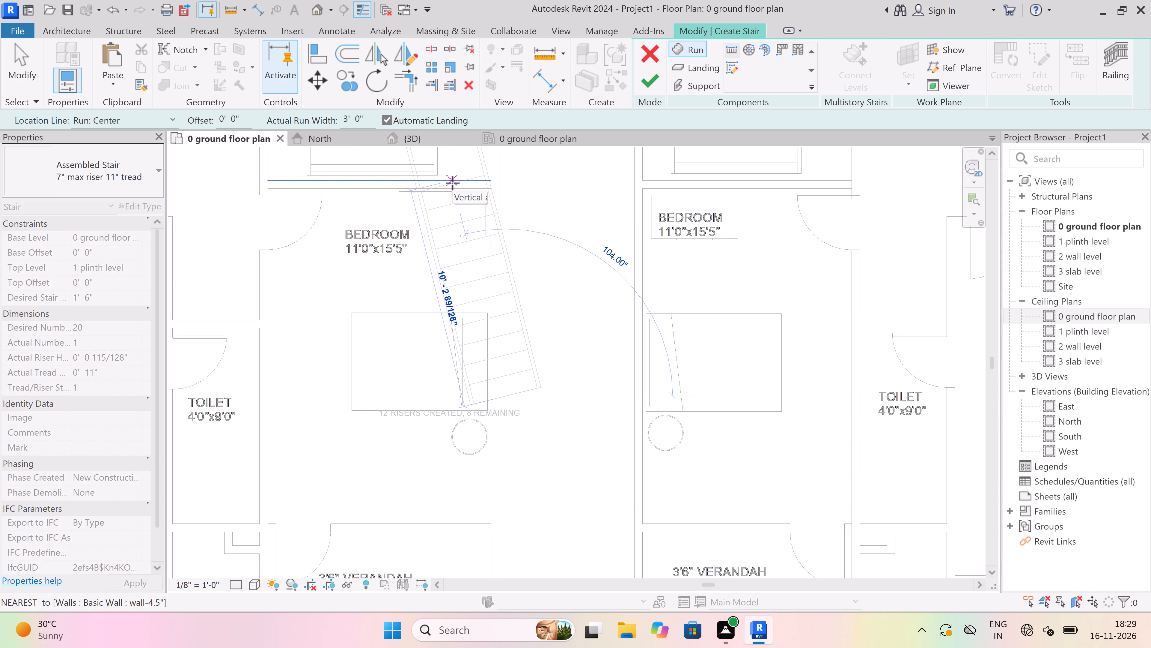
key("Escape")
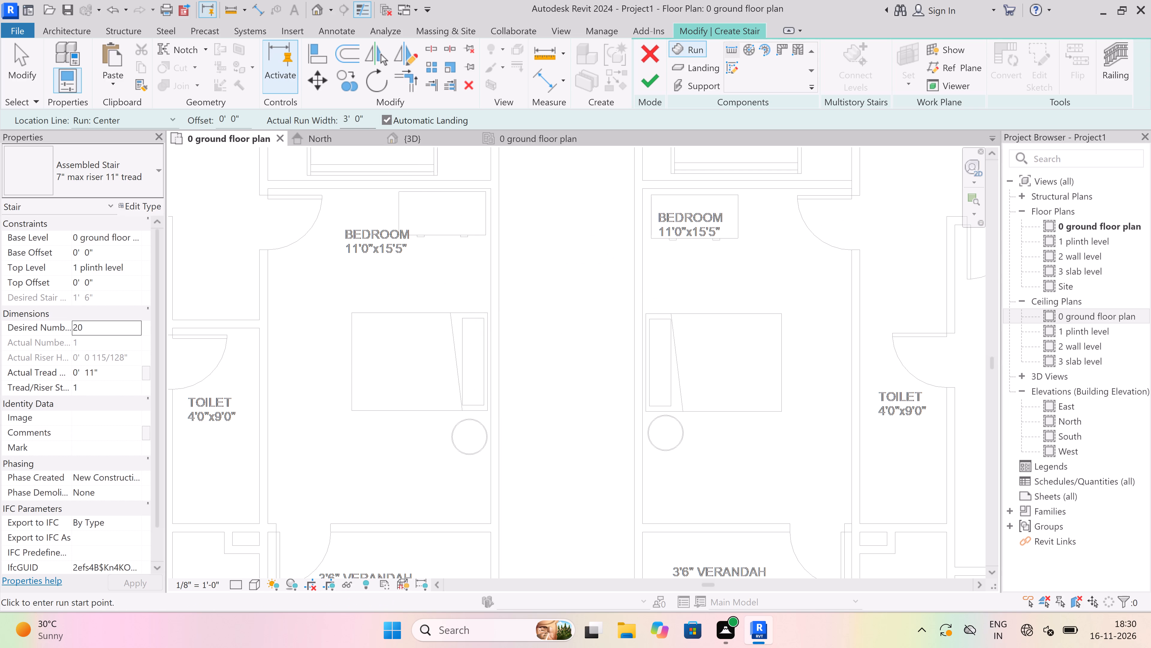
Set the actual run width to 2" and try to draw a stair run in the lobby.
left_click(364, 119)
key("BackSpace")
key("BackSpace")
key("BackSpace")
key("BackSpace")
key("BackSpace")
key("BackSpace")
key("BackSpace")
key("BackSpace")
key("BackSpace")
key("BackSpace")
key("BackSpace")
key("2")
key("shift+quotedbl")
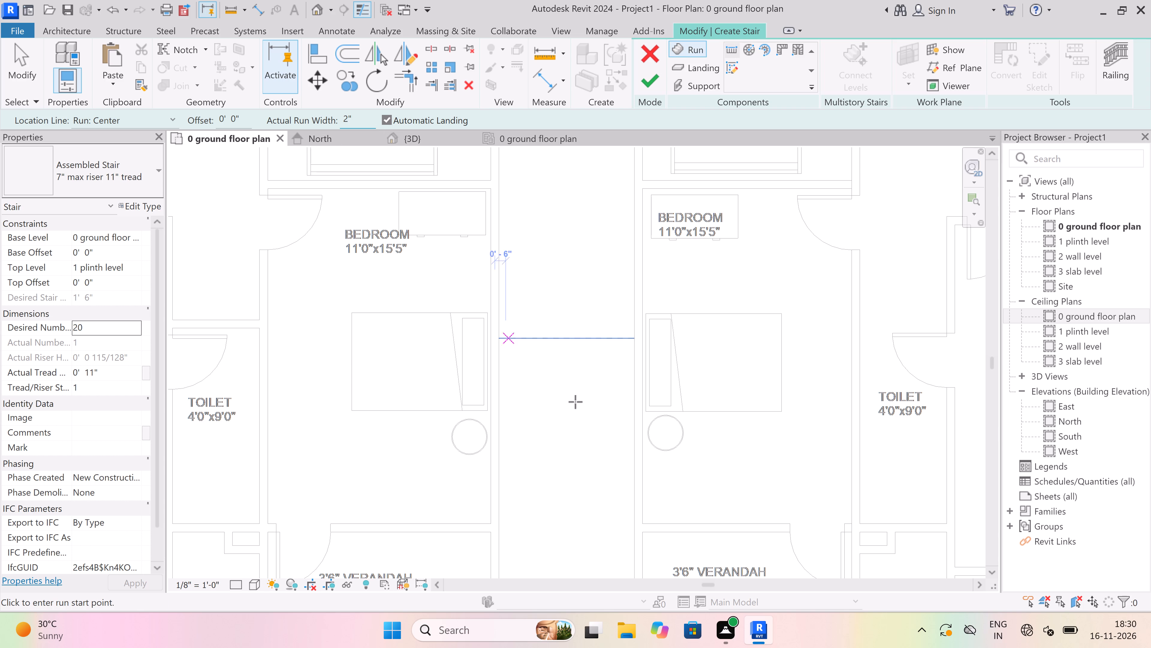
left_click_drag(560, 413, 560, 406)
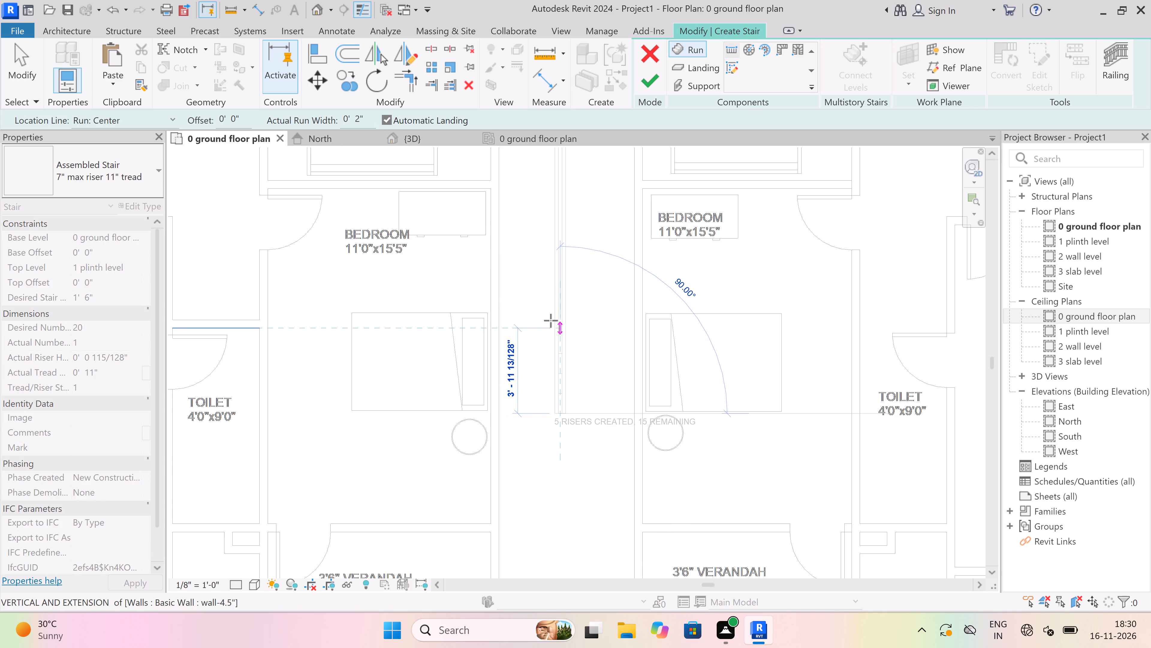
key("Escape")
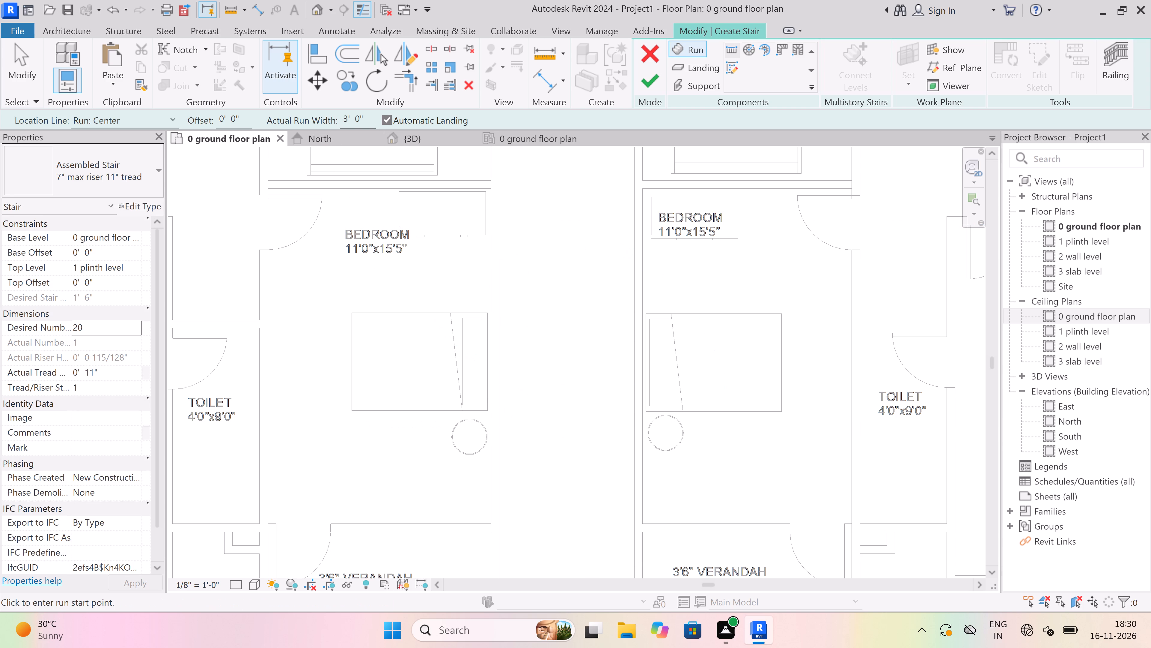
Set the stair's actual run width to 2' and its location line to Exterior Support: Left.
left_click(364, 116)
key("BackSpace")
key("BackSpace")
key("BackSpace")
key("BackSpace")
key("BackSpace")
key("BackSpace")
type("2'")
left_click(125, 118)
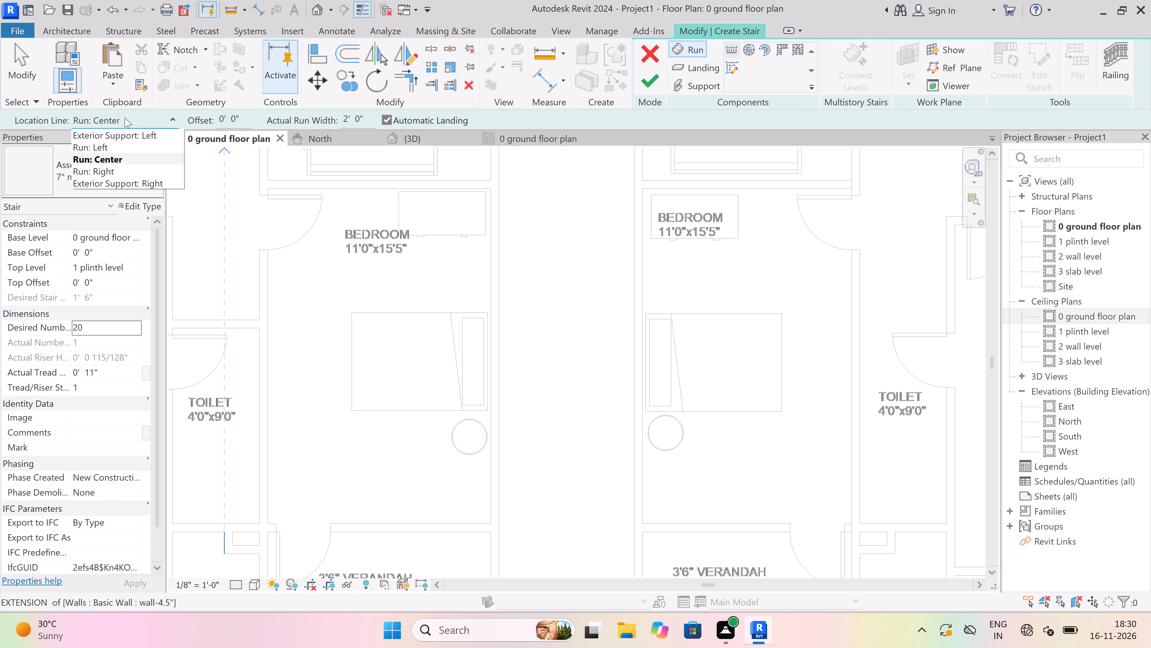
left_click(131, 131)
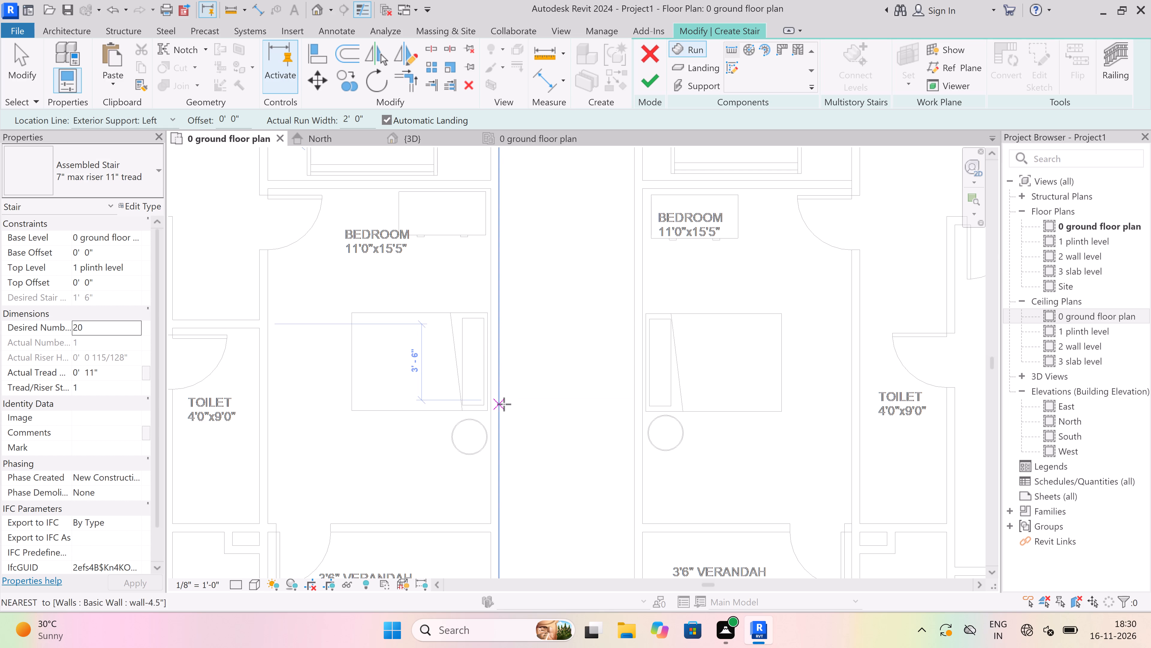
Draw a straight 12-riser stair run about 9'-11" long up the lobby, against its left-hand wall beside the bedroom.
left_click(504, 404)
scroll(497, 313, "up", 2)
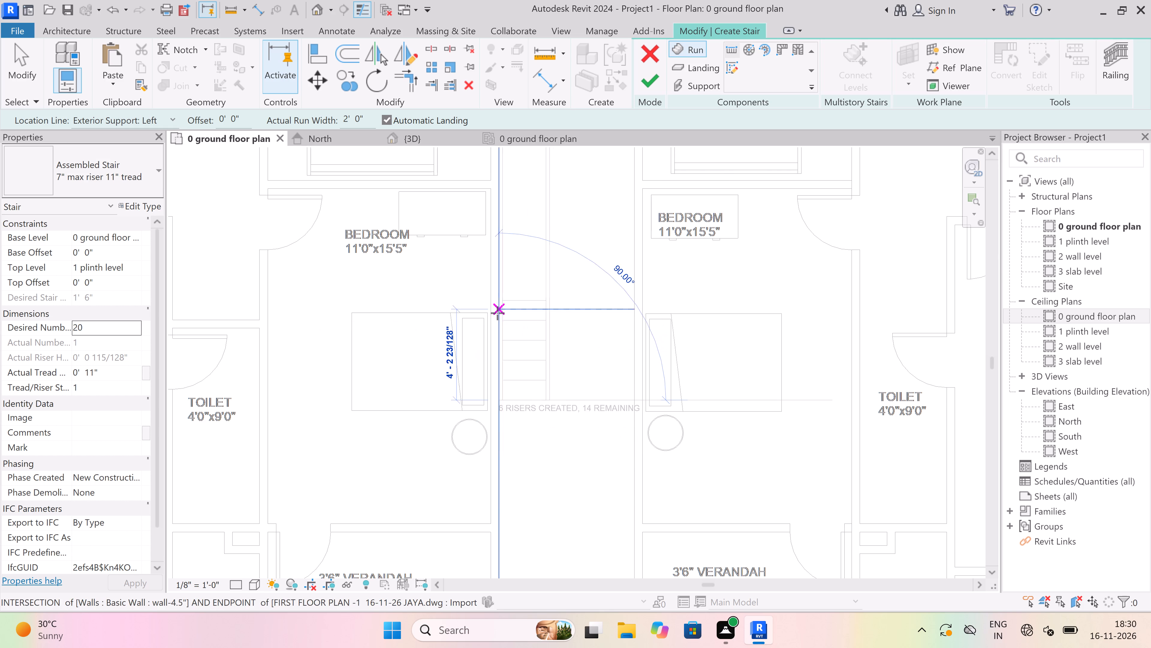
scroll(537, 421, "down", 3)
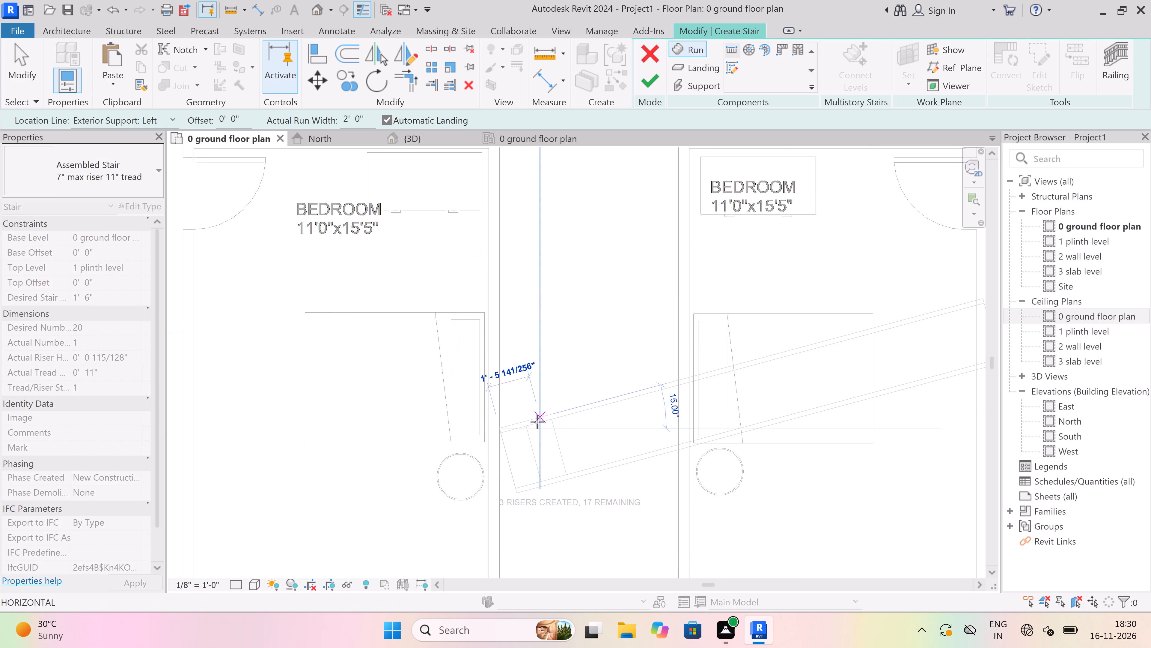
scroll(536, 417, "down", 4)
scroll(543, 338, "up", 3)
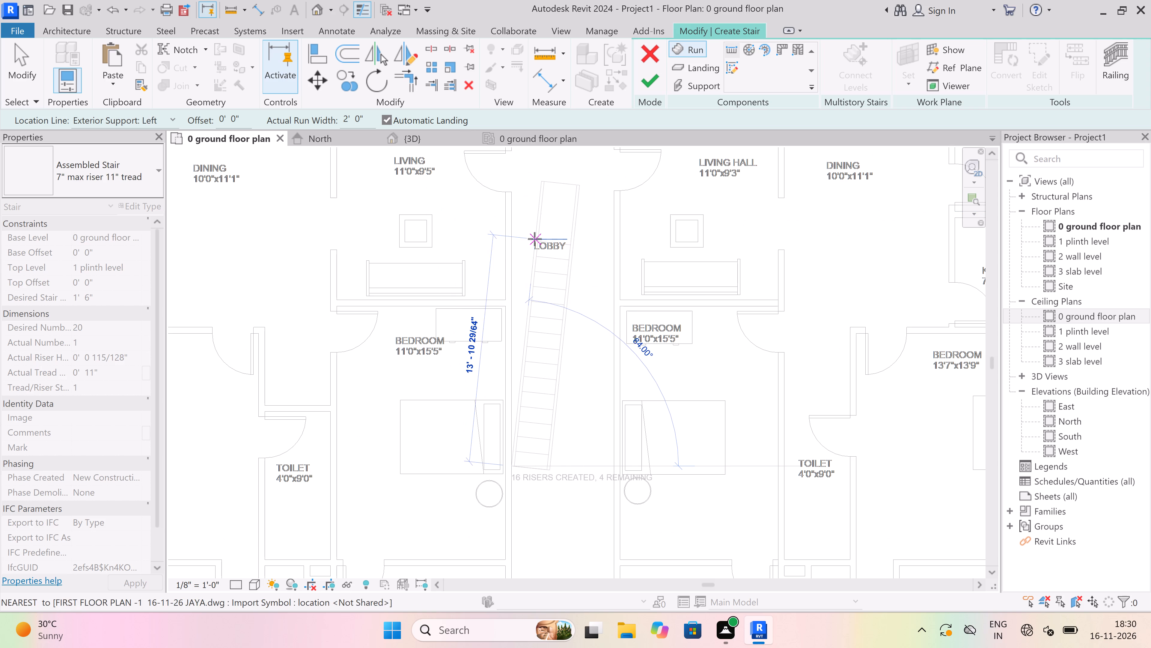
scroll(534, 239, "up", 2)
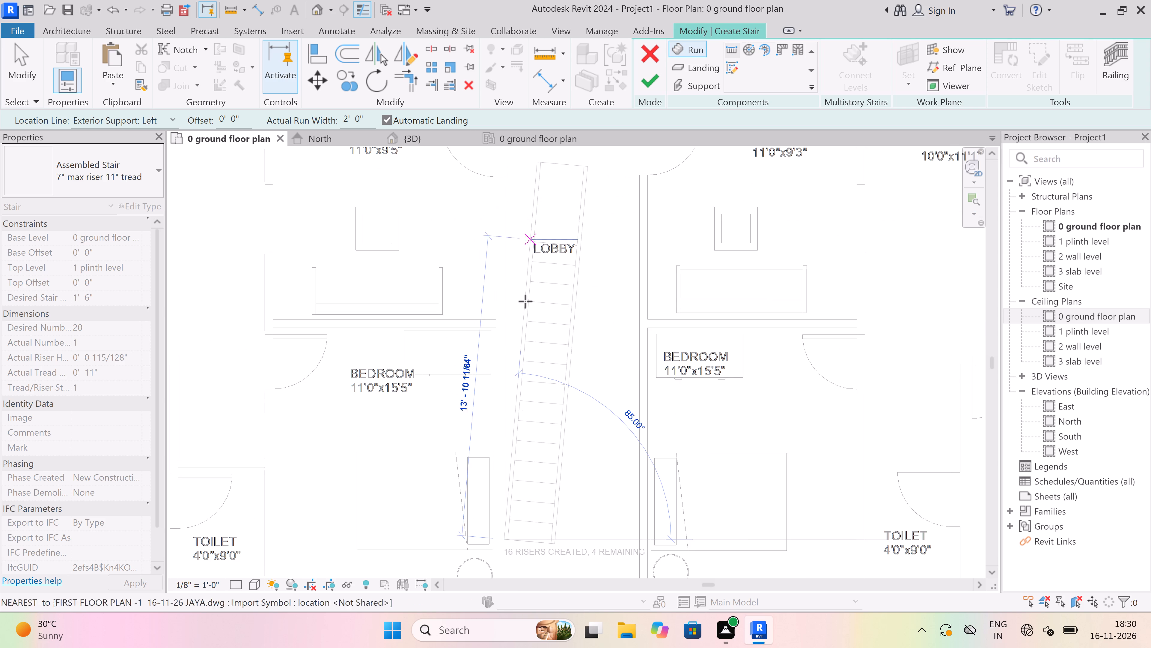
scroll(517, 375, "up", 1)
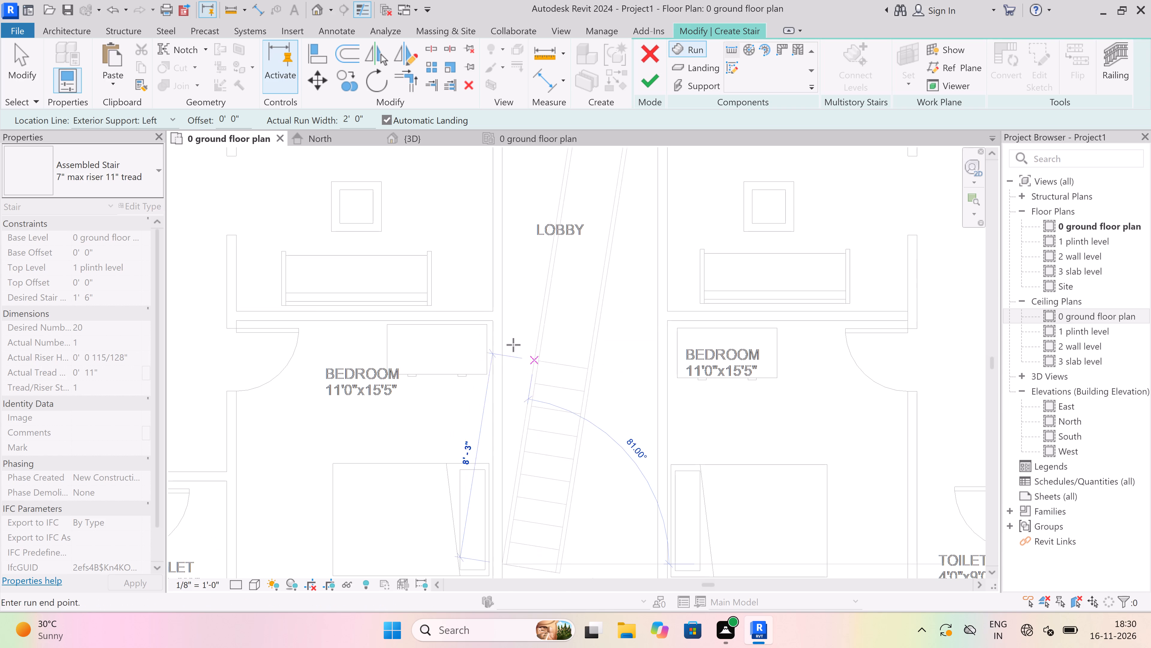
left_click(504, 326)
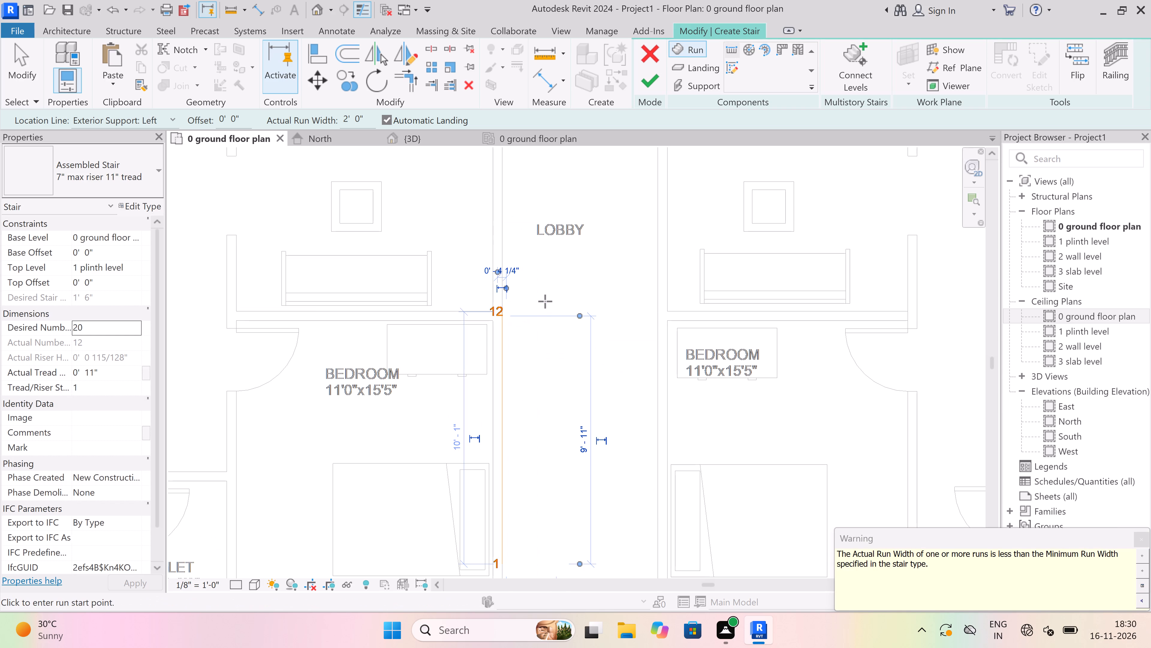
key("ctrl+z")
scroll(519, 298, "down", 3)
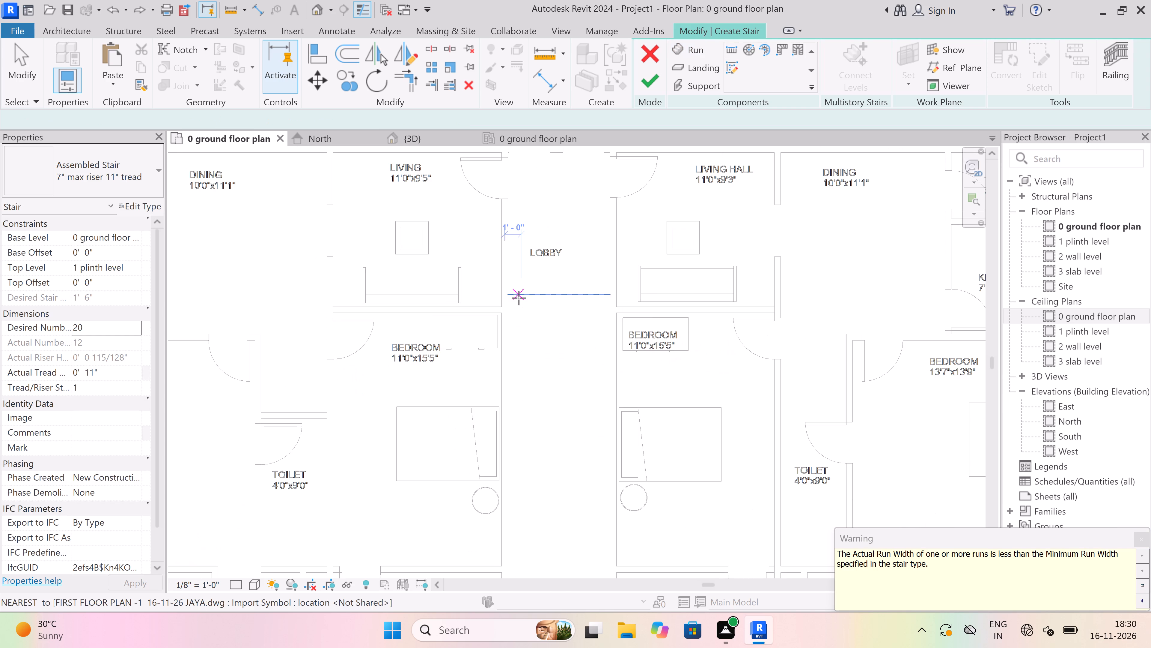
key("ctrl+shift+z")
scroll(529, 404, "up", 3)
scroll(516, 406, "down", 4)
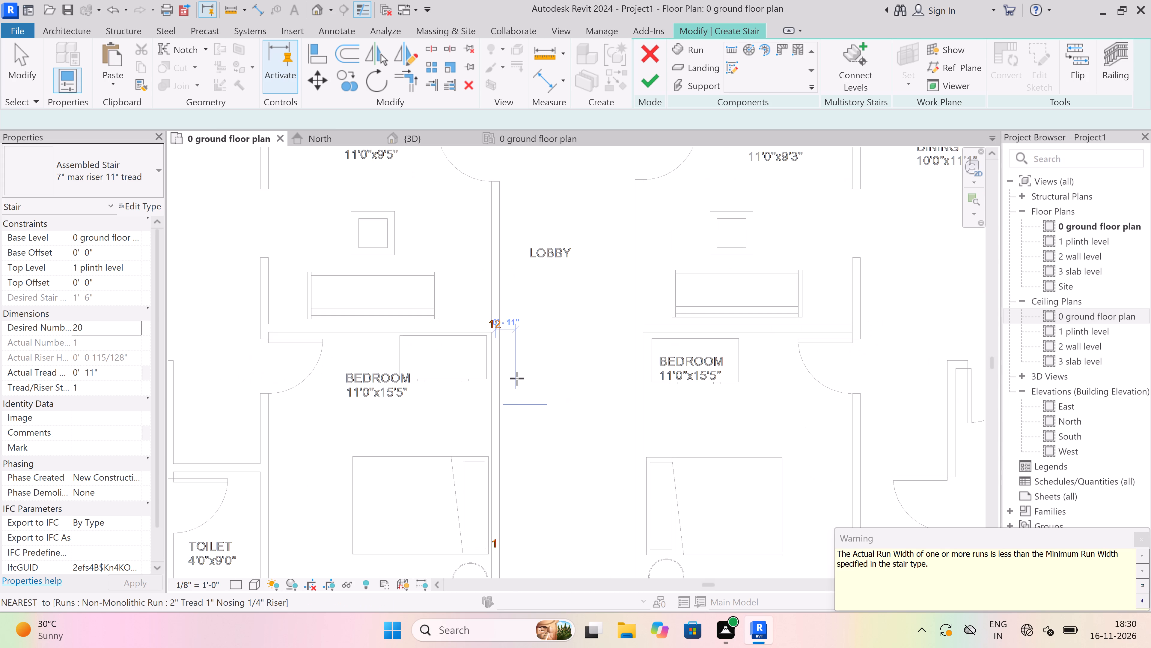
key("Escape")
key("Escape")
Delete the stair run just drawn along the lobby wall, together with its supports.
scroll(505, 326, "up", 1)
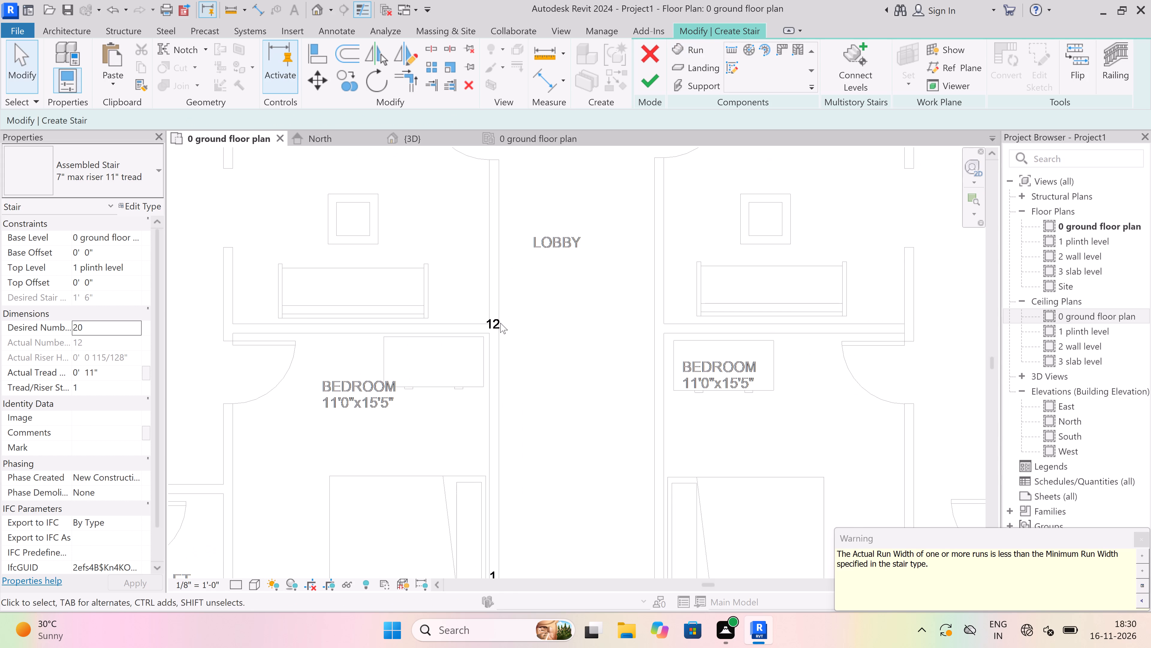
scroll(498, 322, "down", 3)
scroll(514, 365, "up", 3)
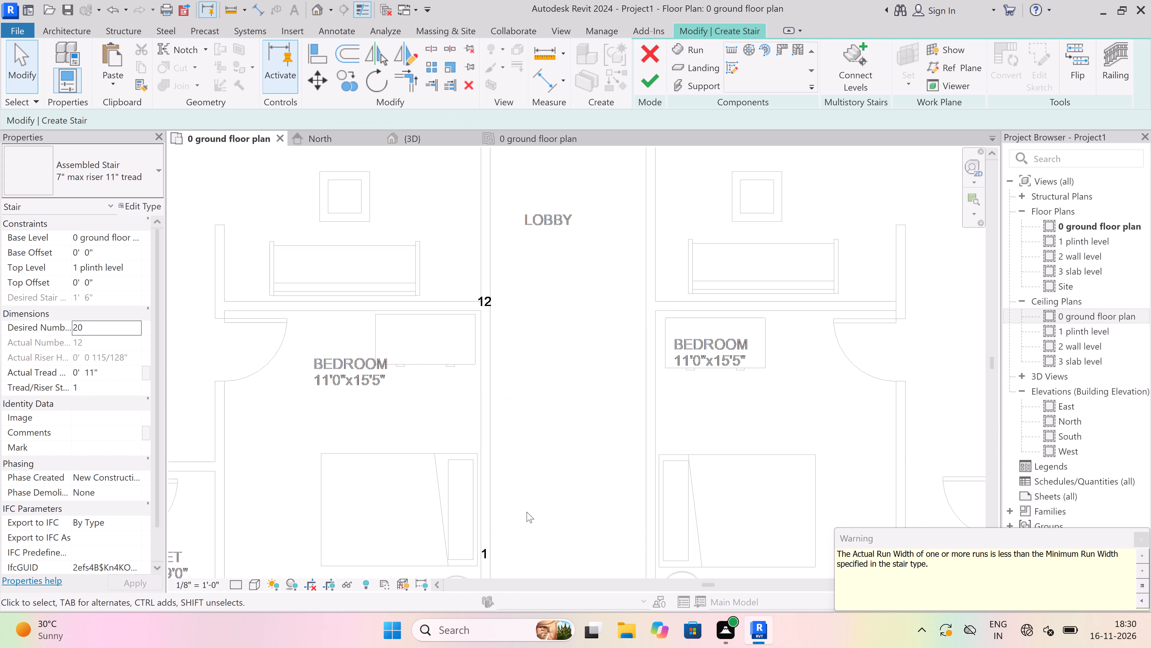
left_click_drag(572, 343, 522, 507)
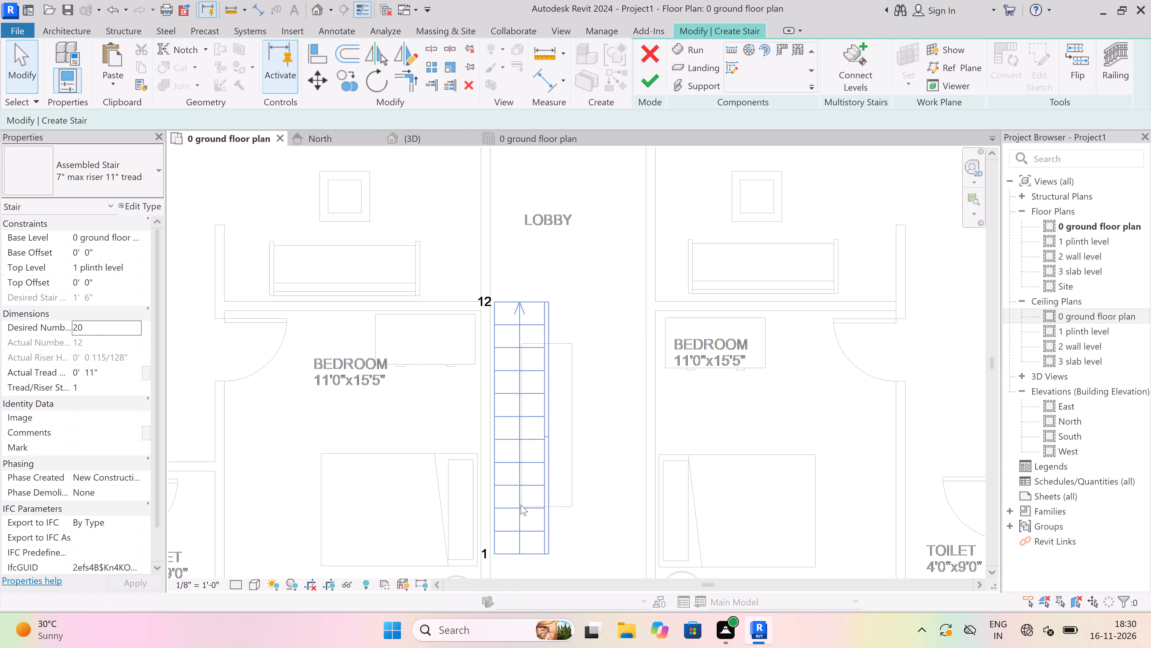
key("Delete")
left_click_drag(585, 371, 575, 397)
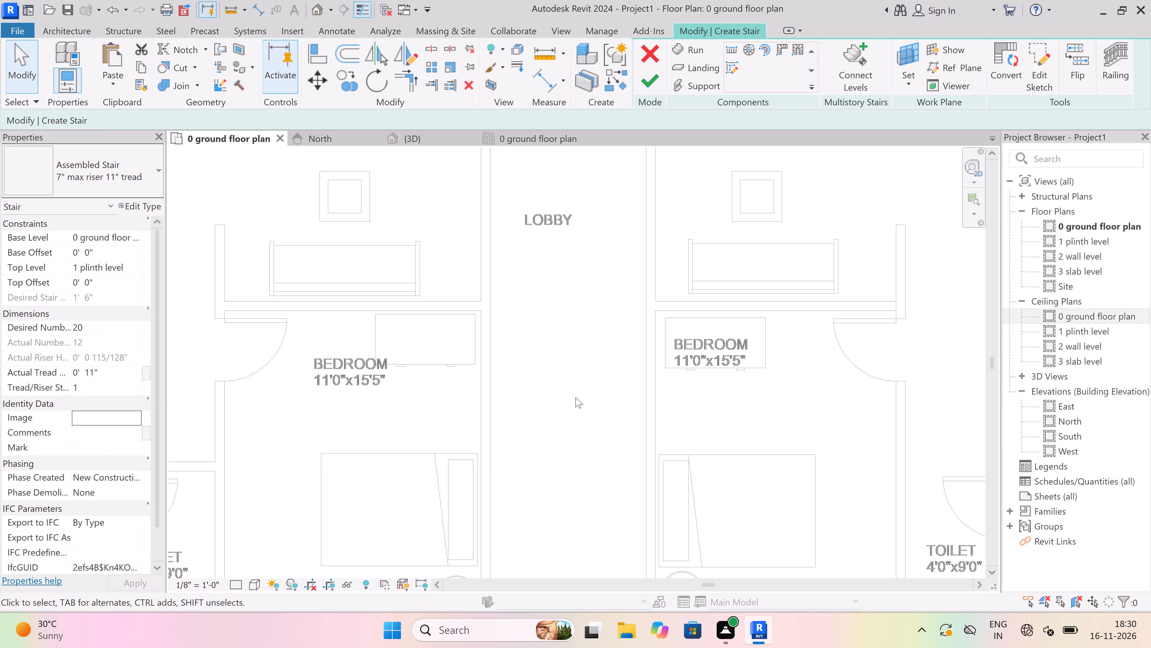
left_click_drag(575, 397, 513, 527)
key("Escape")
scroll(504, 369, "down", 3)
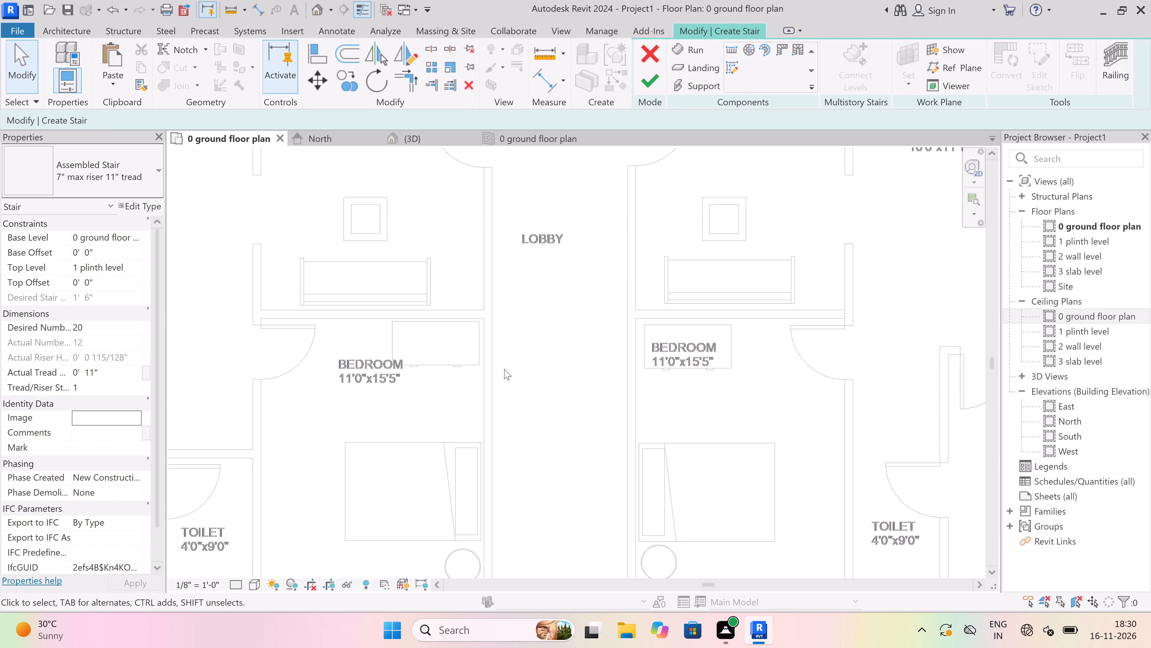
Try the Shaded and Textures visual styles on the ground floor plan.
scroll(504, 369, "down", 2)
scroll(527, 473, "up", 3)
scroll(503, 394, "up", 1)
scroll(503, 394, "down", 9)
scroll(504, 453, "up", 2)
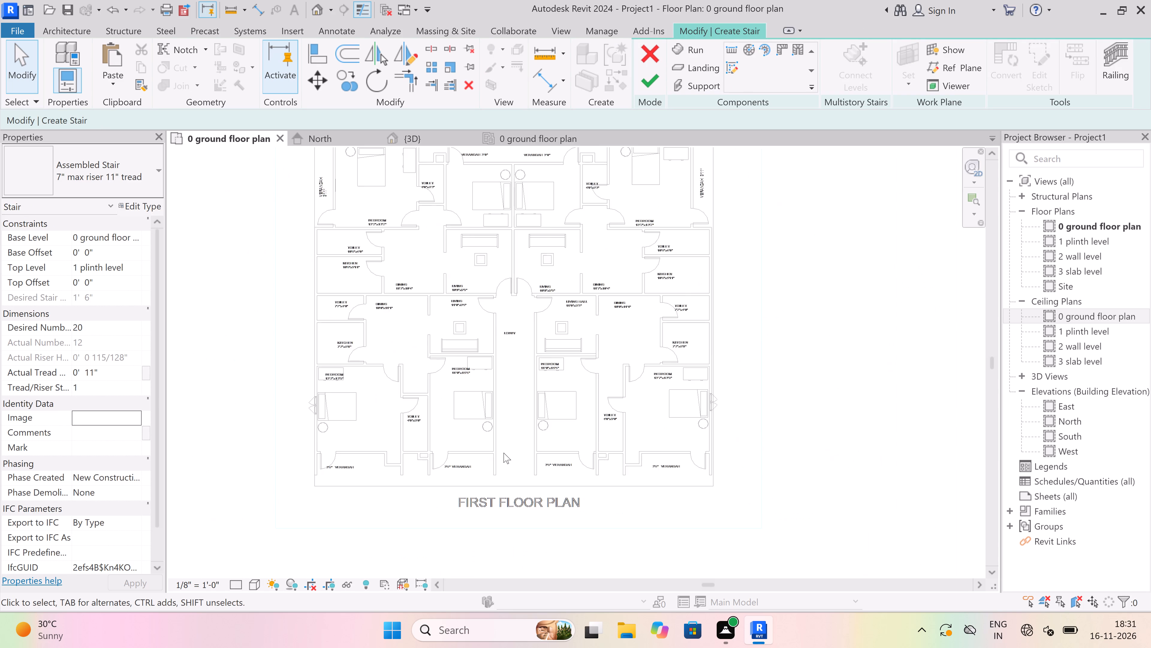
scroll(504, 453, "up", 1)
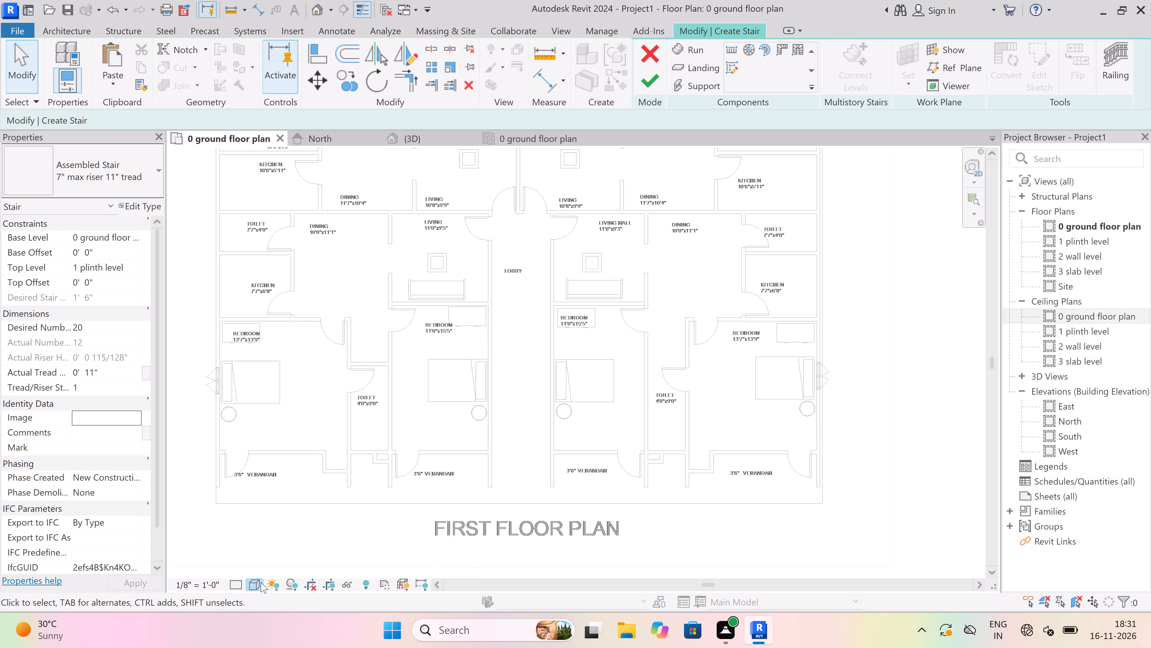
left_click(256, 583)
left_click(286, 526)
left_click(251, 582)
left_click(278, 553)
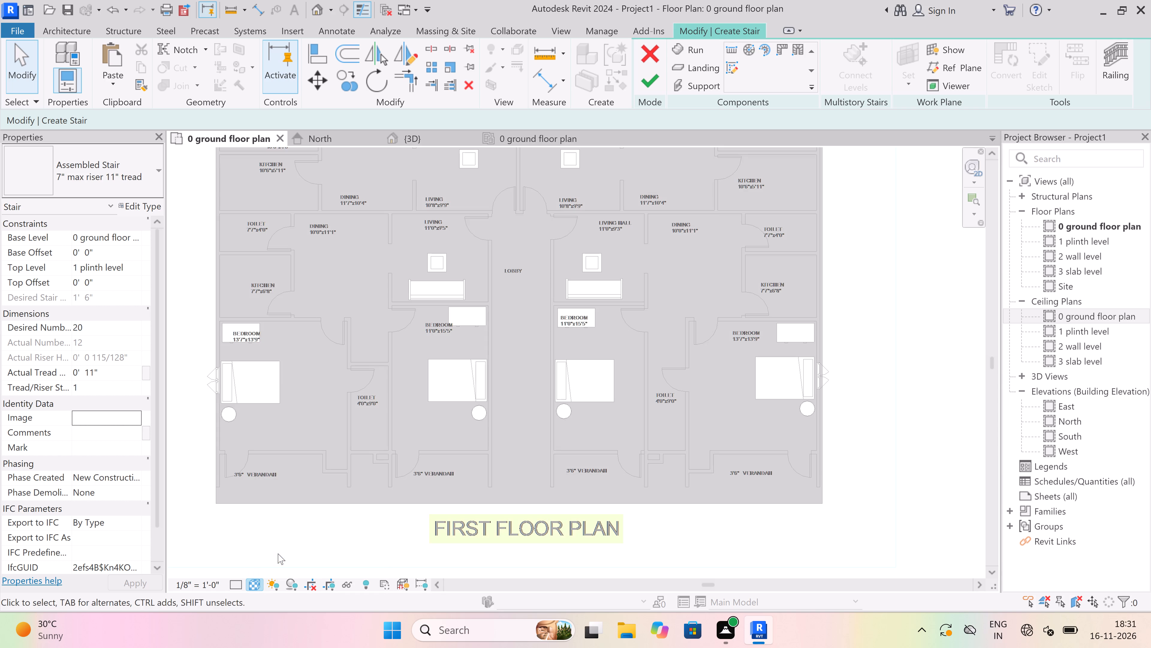
Set the ground floor plan's visual style to Wireframe.
left_click(249, 580)
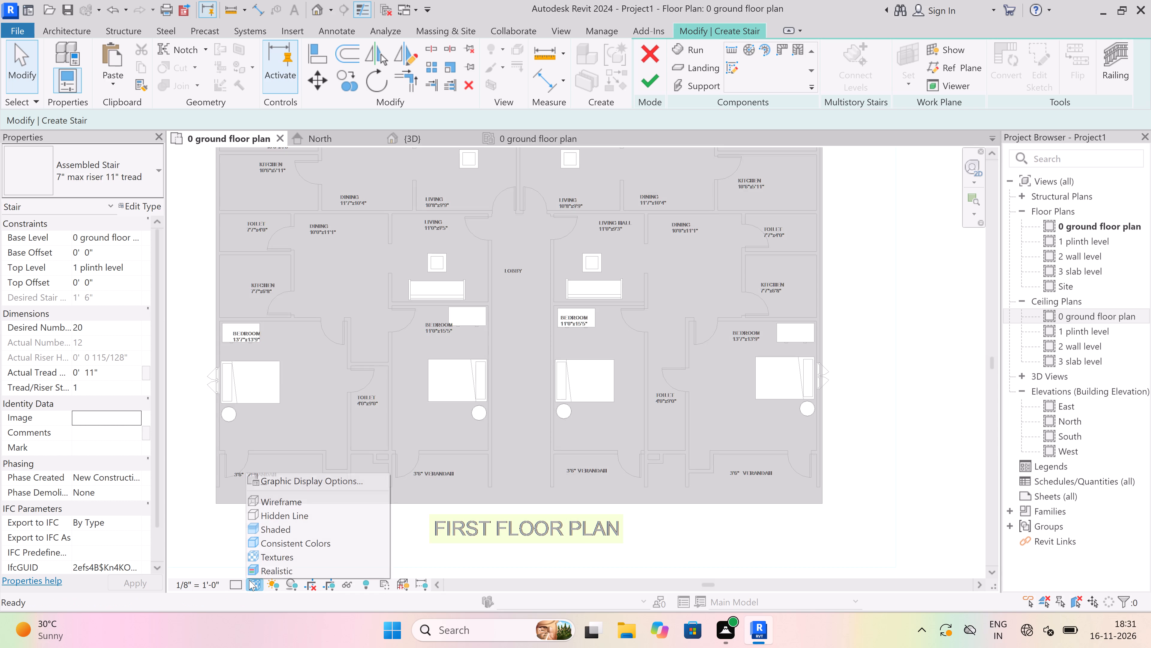
left_click(299, 498)
scroll(573, 270, "up", 4)
scroll(494, 378, "up", 2)
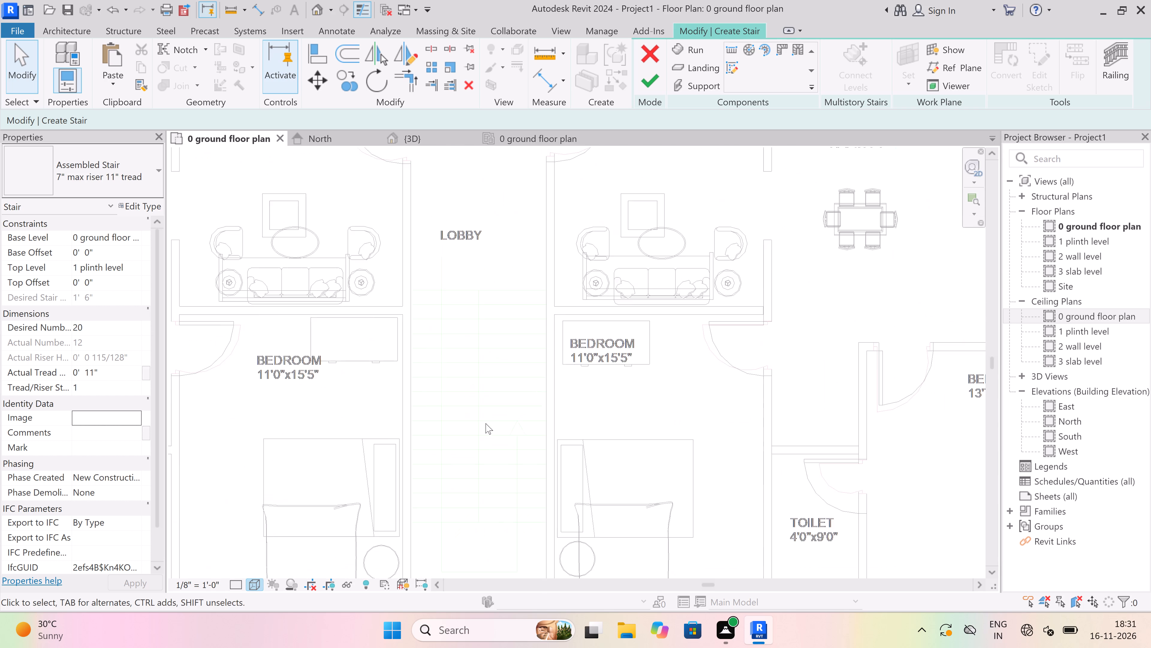
scroll(486, 419, "down", 5)
scroll(491, 497, "up", 4)
scroll(472, 245, "up", 1)
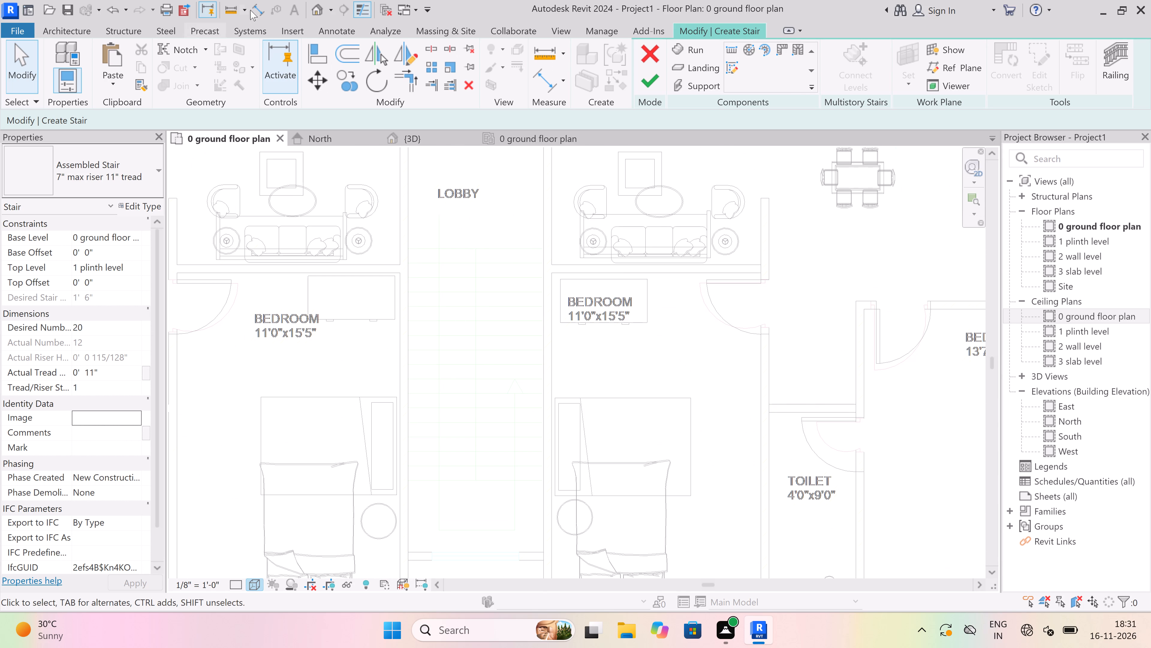
Duplicate the 7" max riser 11" tread stair type under the name "stairs" and apply it to the new stair.
left_click(78, 29)
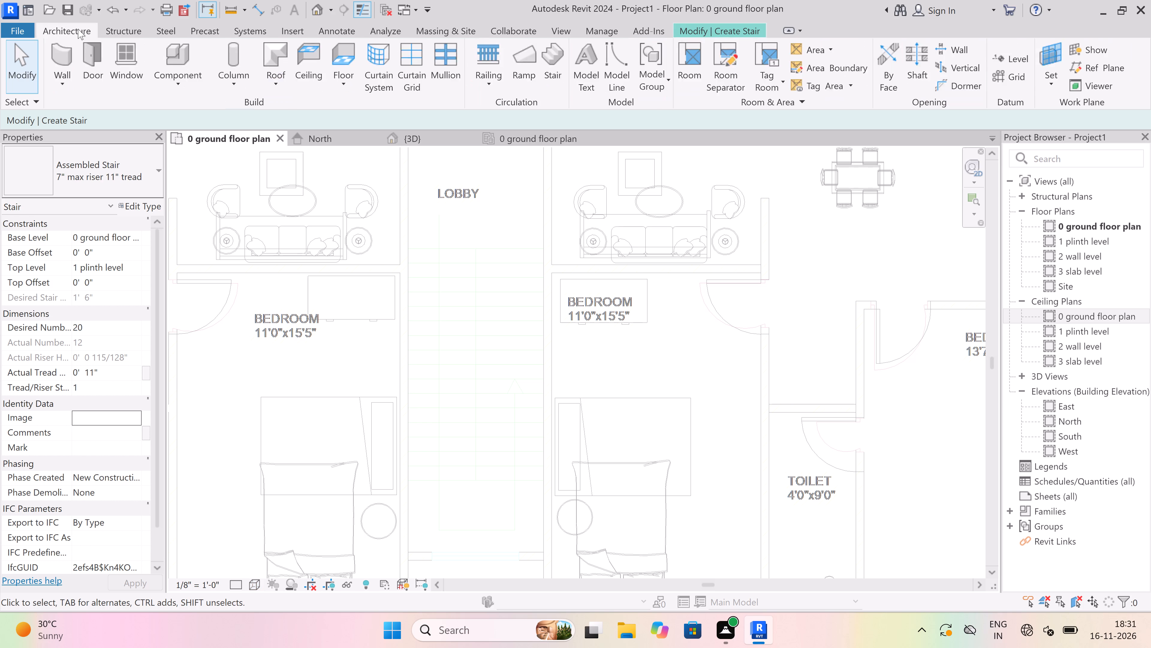
left_click(729, 29)
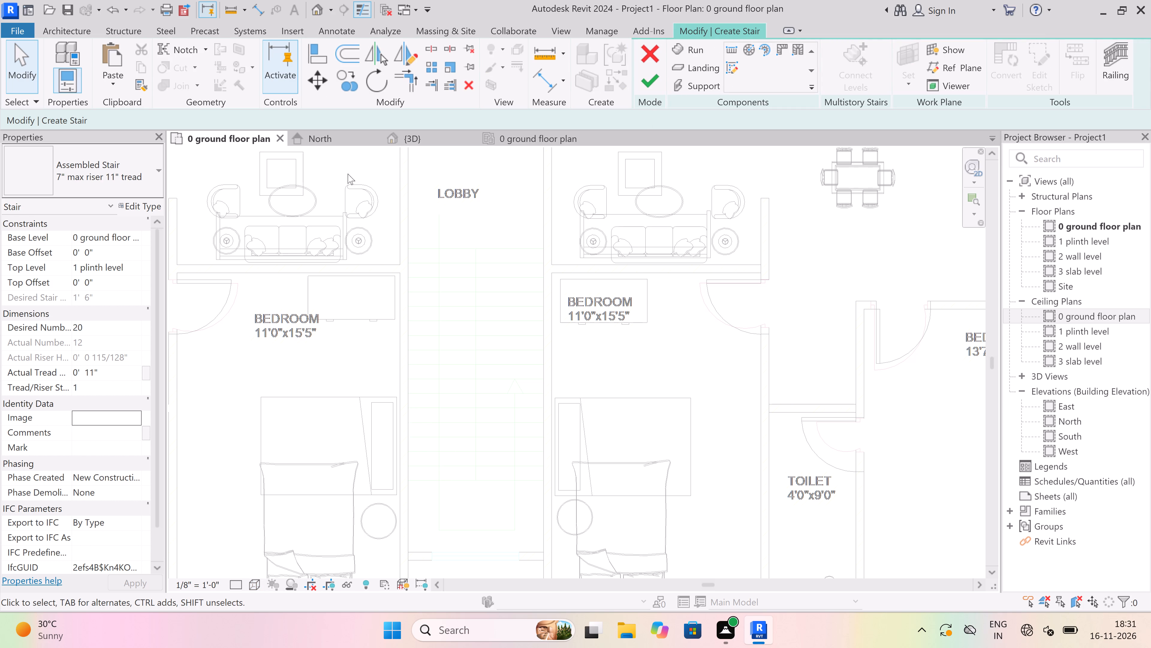
left_click(732, 47)
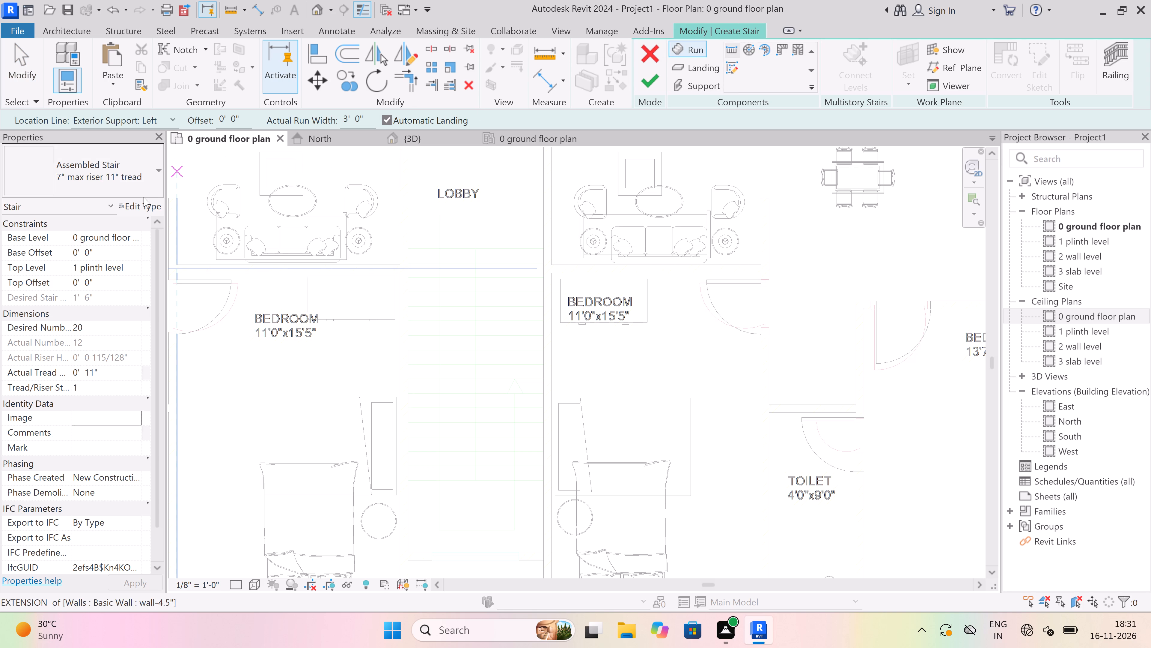
left_click(142, 206)
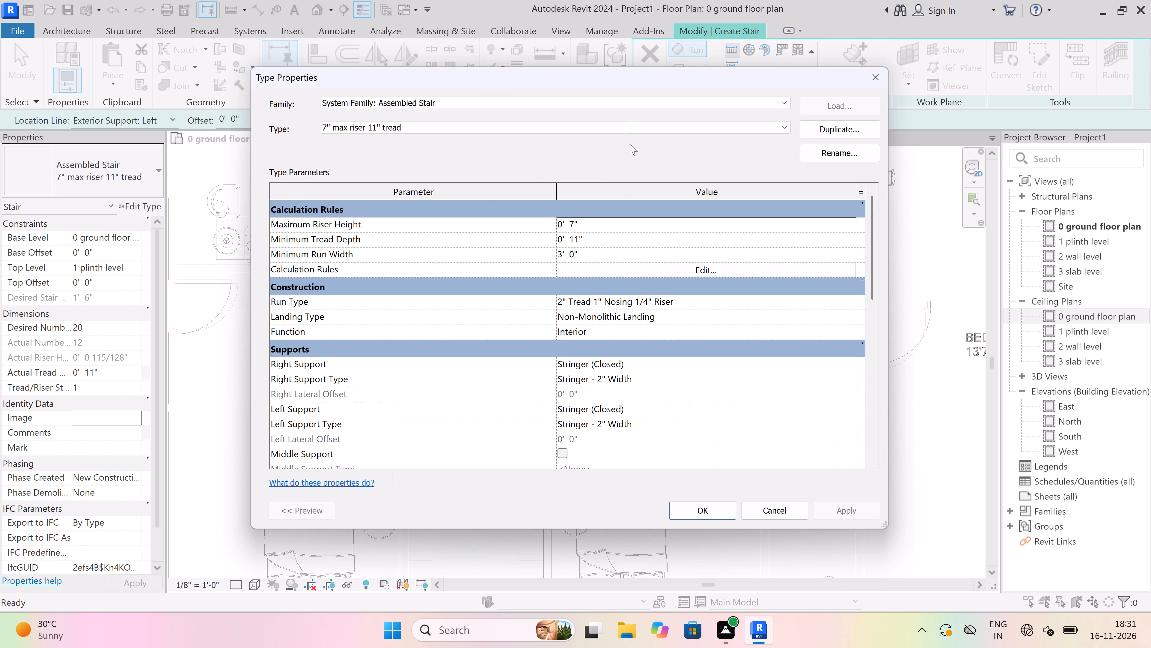
left_click(818, 128)
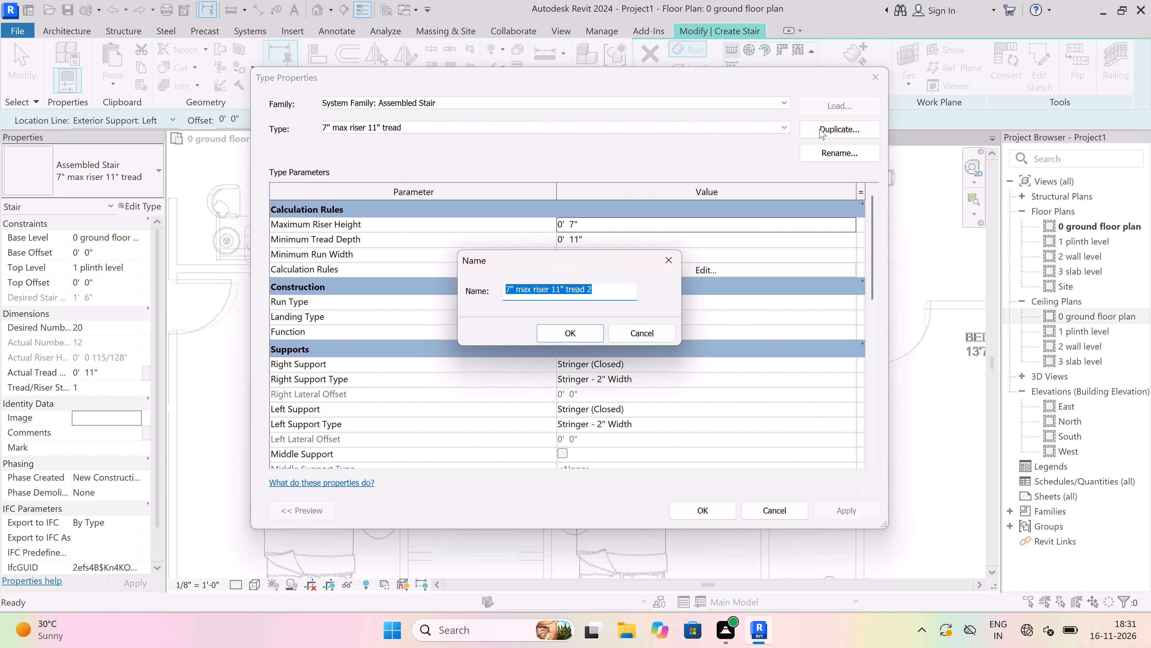
key("BackSpace")
type("stairs")
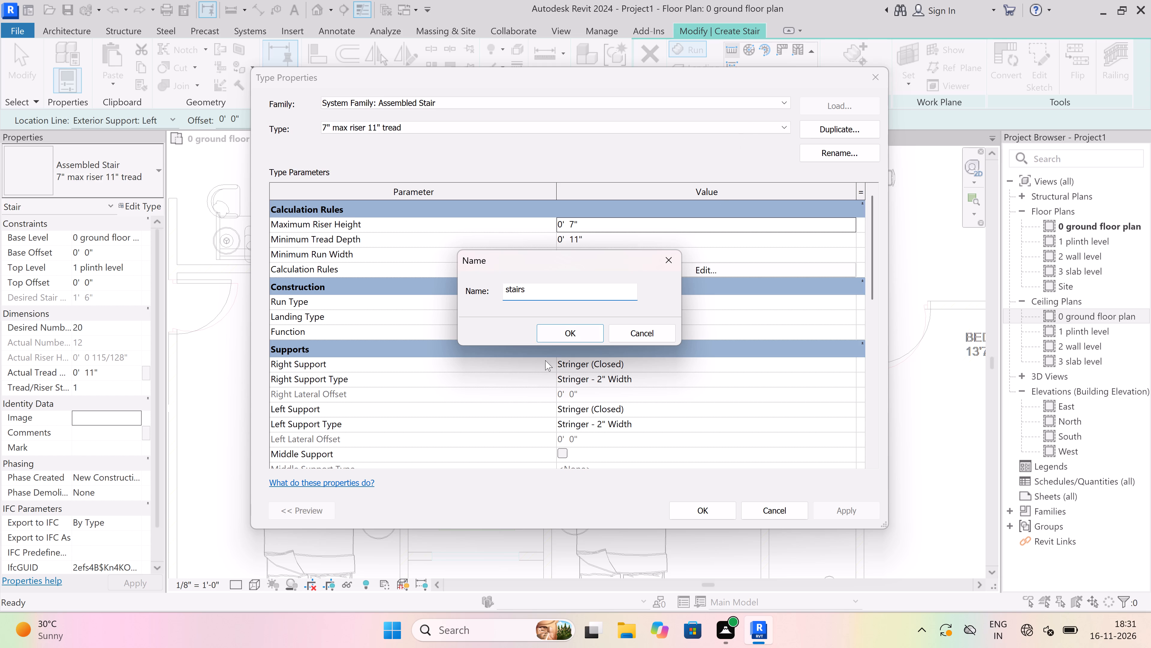
left_click(565, 335)
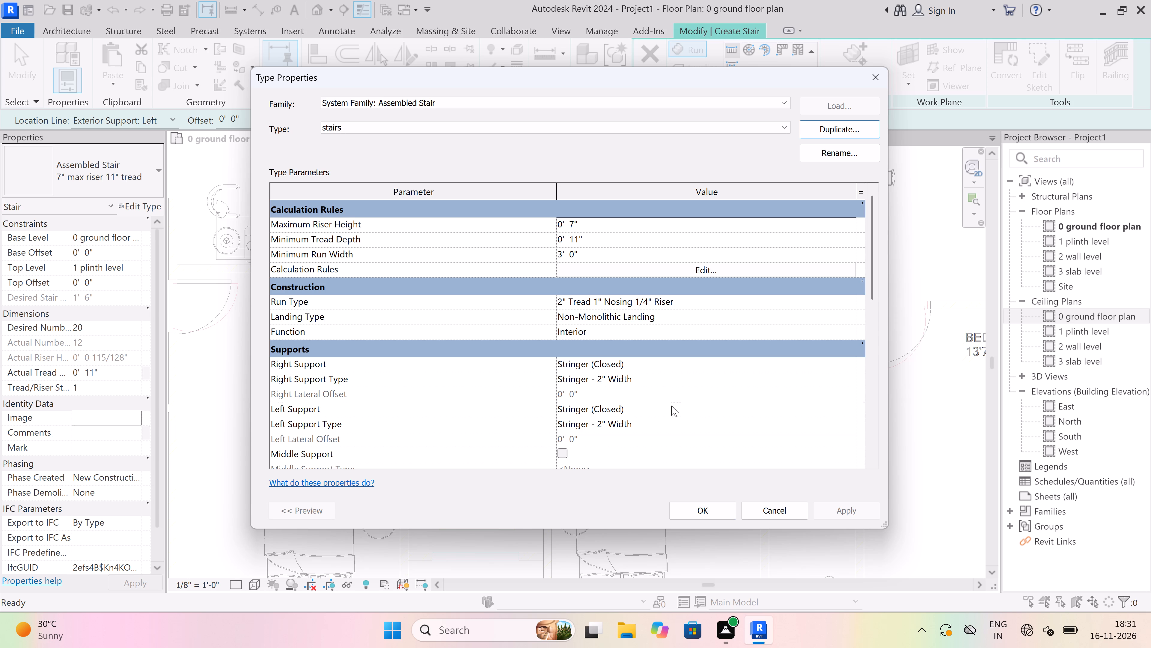
left_click(706, 267)
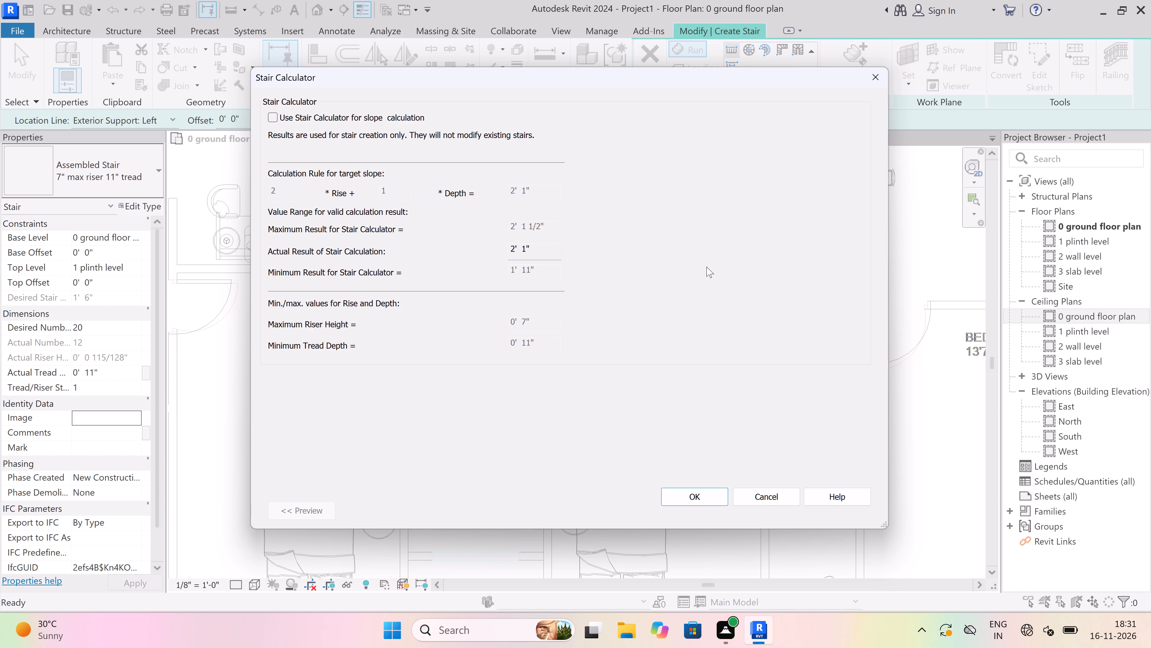
left_click(869, 81)
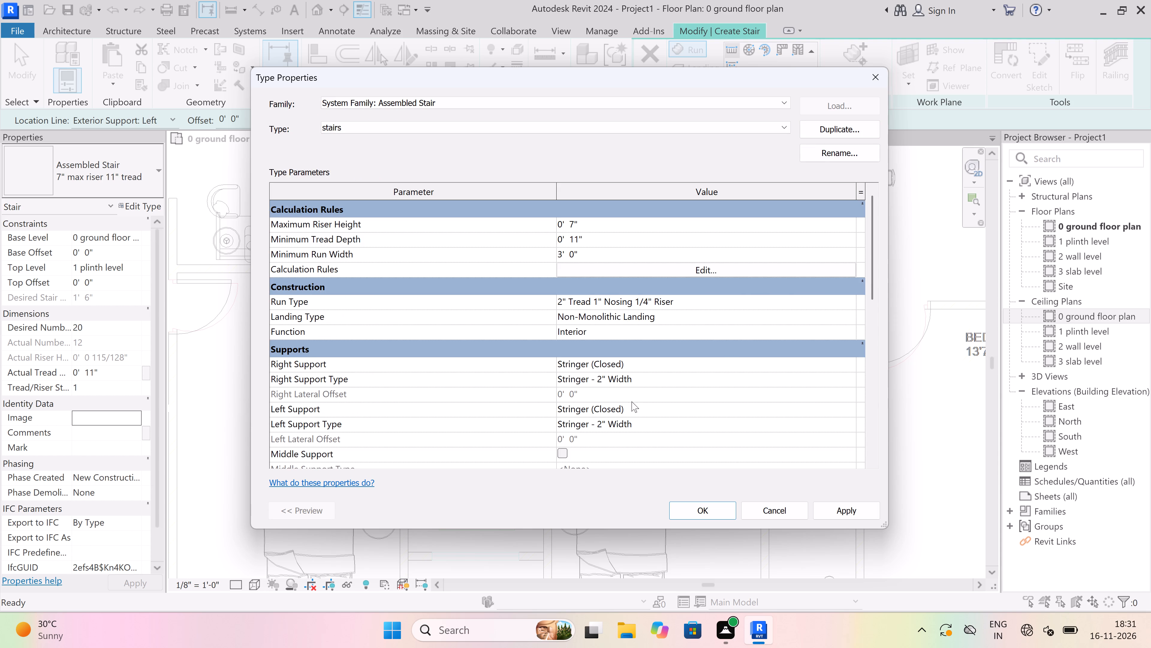
scroll(543, 416, "down", 5)
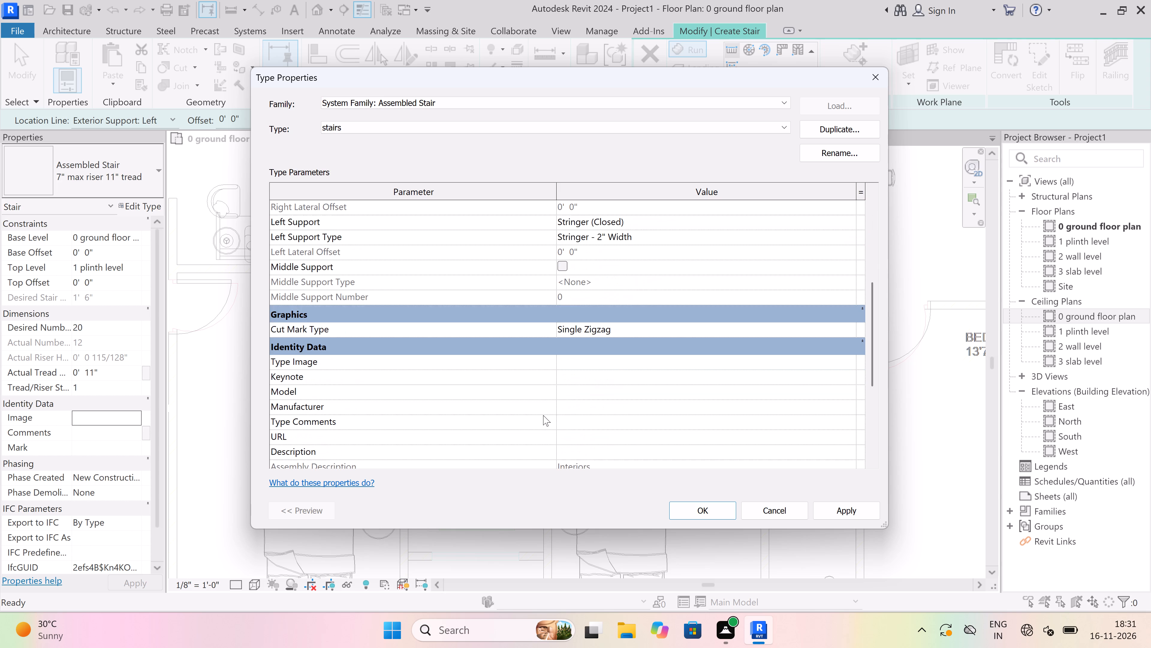
scroll(543, 415, "down", 3)
left_click(846, 505)
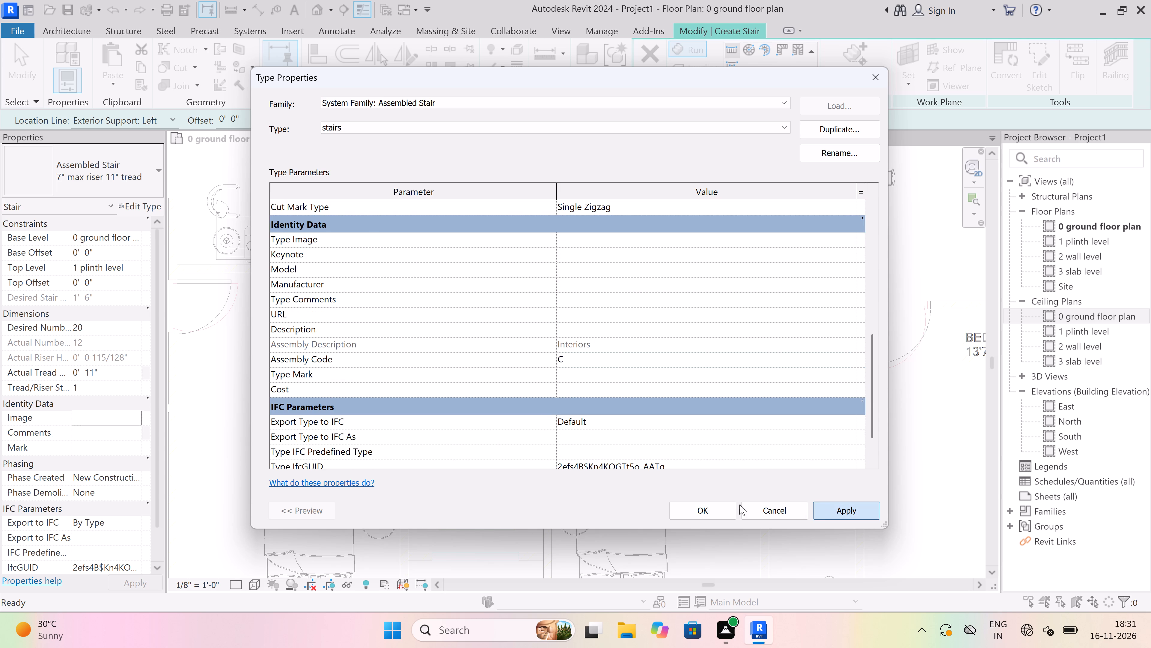
left_click(713, 502)
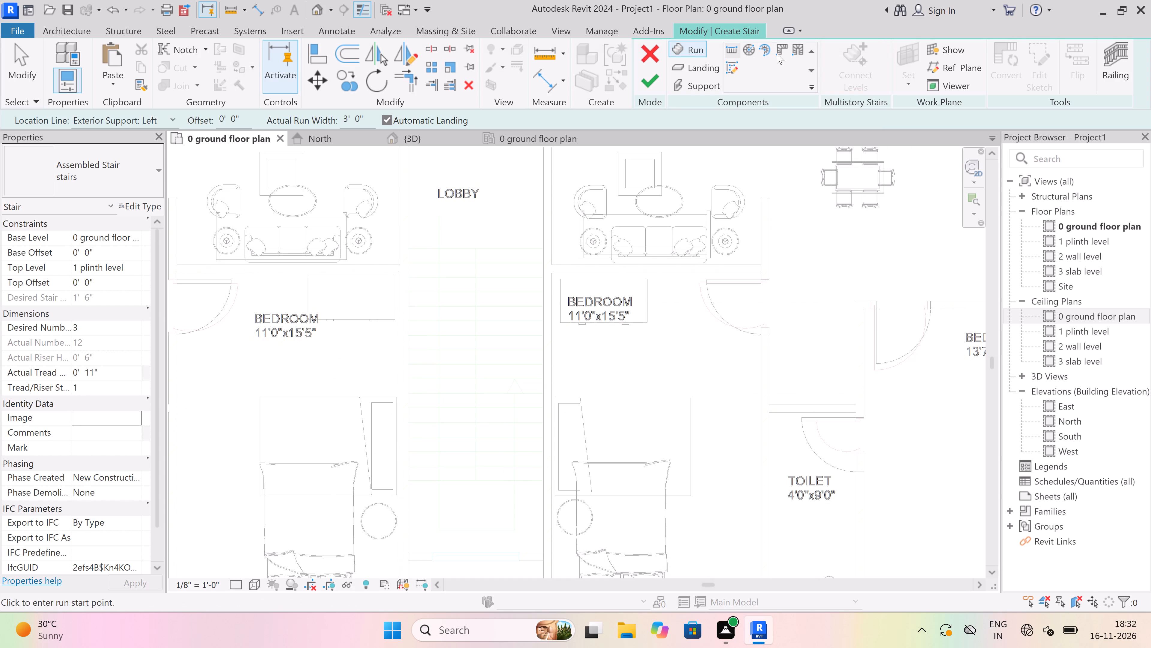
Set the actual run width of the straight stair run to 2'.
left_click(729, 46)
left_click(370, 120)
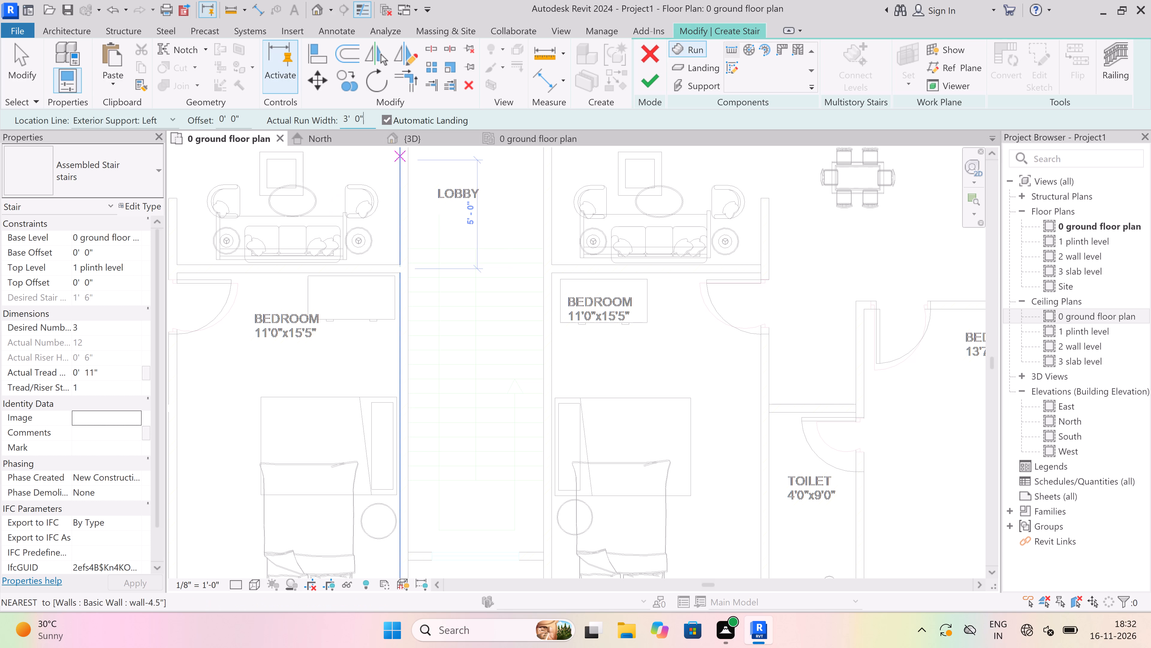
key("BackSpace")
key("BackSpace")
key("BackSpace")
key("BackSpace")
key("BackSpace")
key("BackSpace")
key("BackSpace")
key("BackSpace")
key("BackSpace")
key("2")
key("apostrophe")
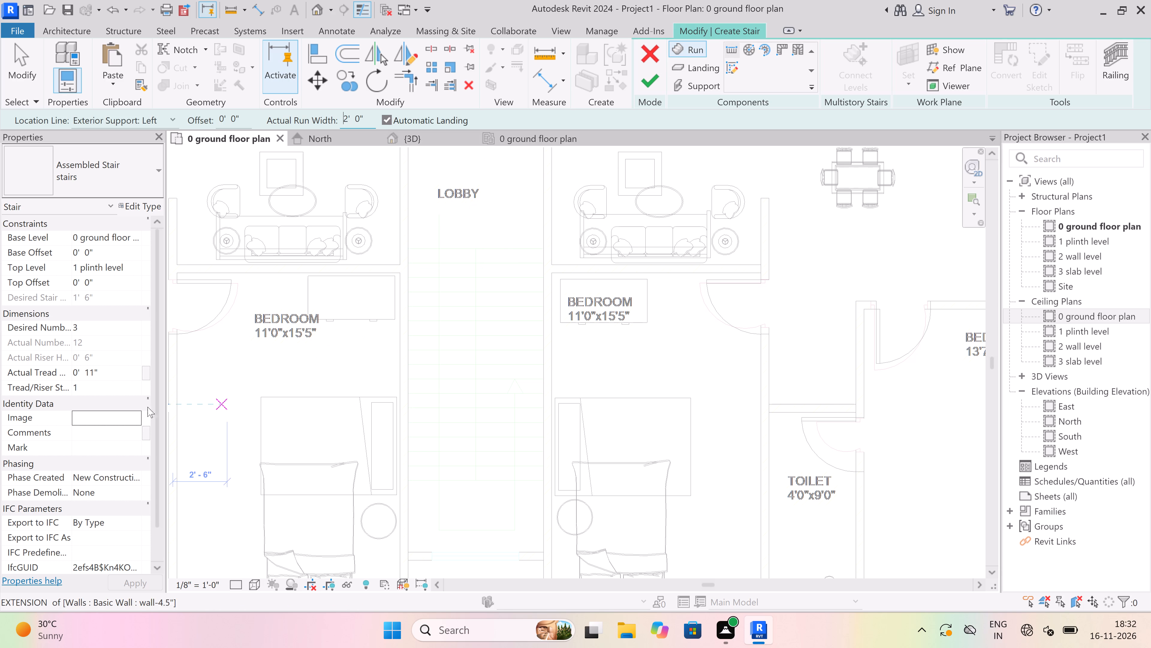
Set the stair's desired number of risers to 20.
left_click(85, 322)
key("BackSpace")
key("BackSpace")
key("BackSpace")
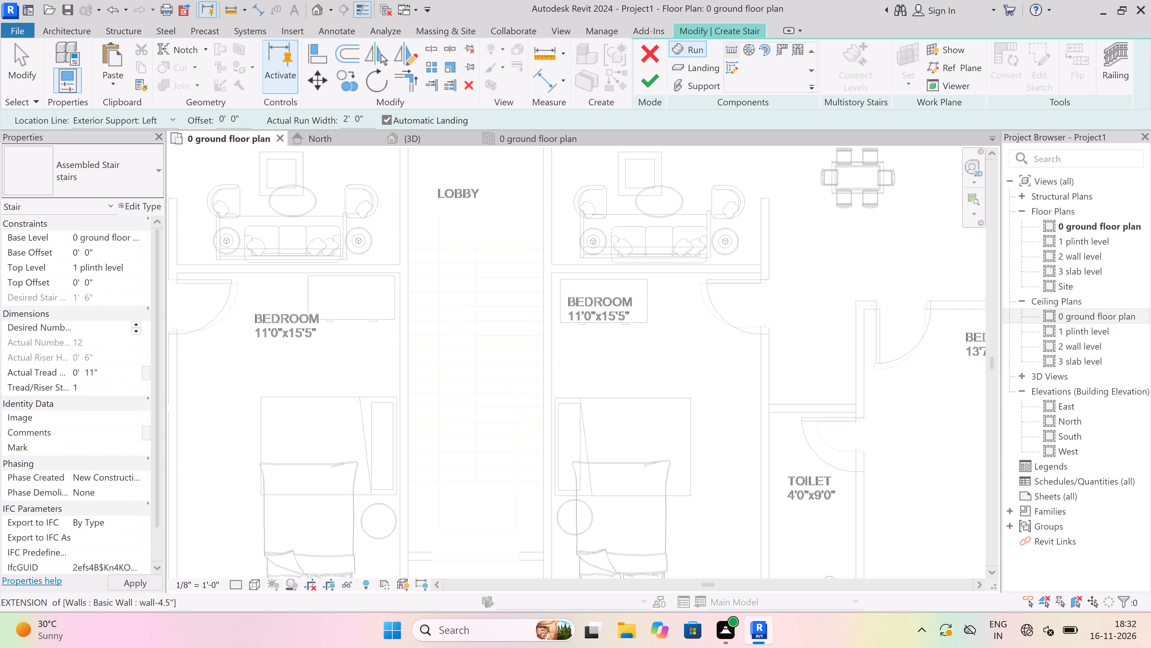
key("2")
key("0")
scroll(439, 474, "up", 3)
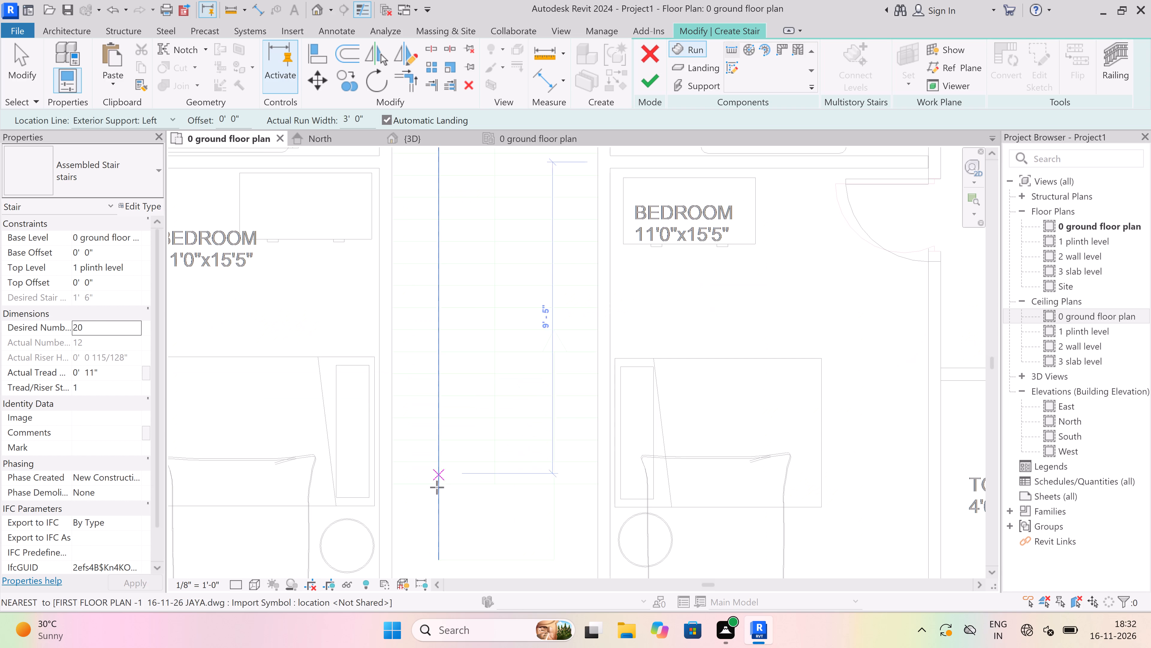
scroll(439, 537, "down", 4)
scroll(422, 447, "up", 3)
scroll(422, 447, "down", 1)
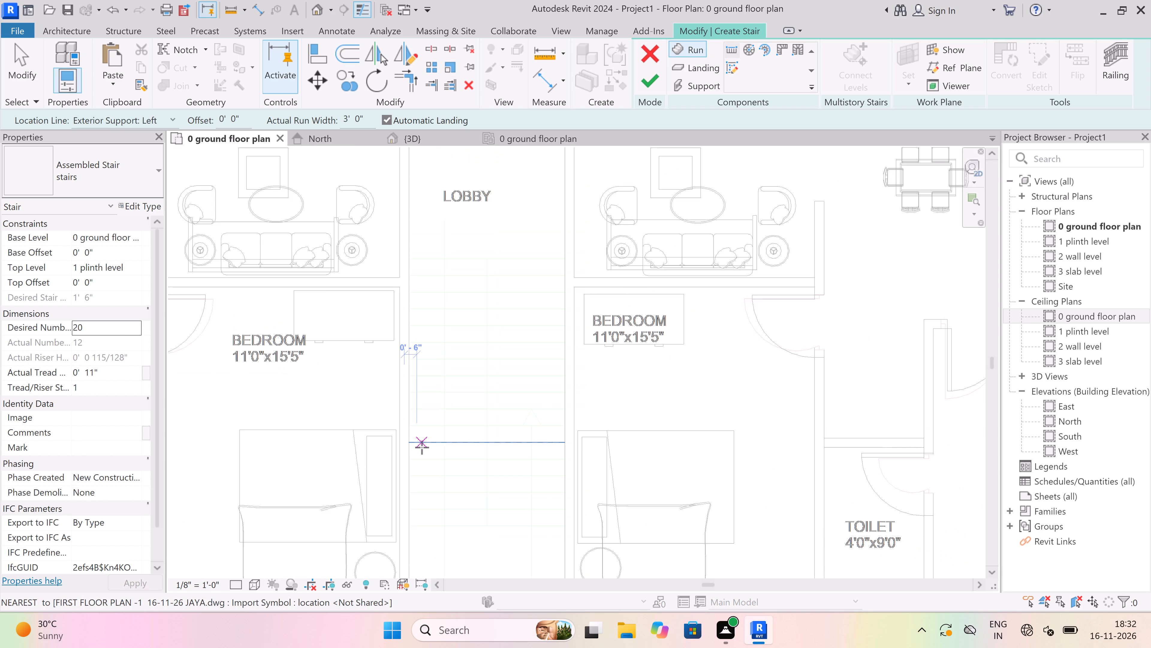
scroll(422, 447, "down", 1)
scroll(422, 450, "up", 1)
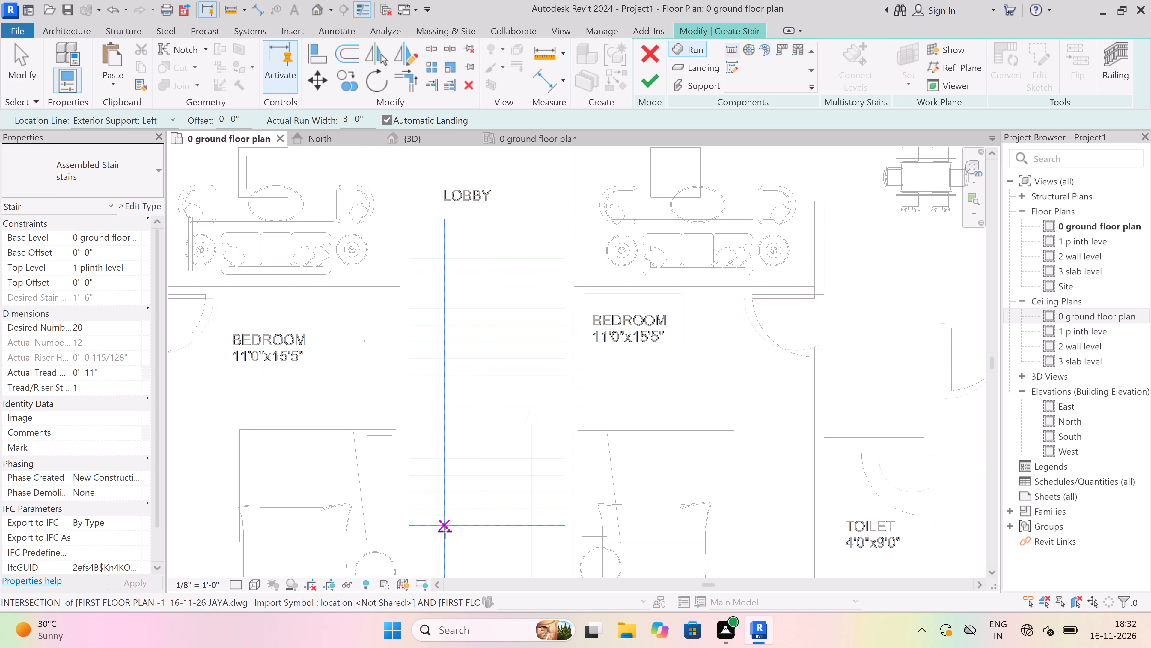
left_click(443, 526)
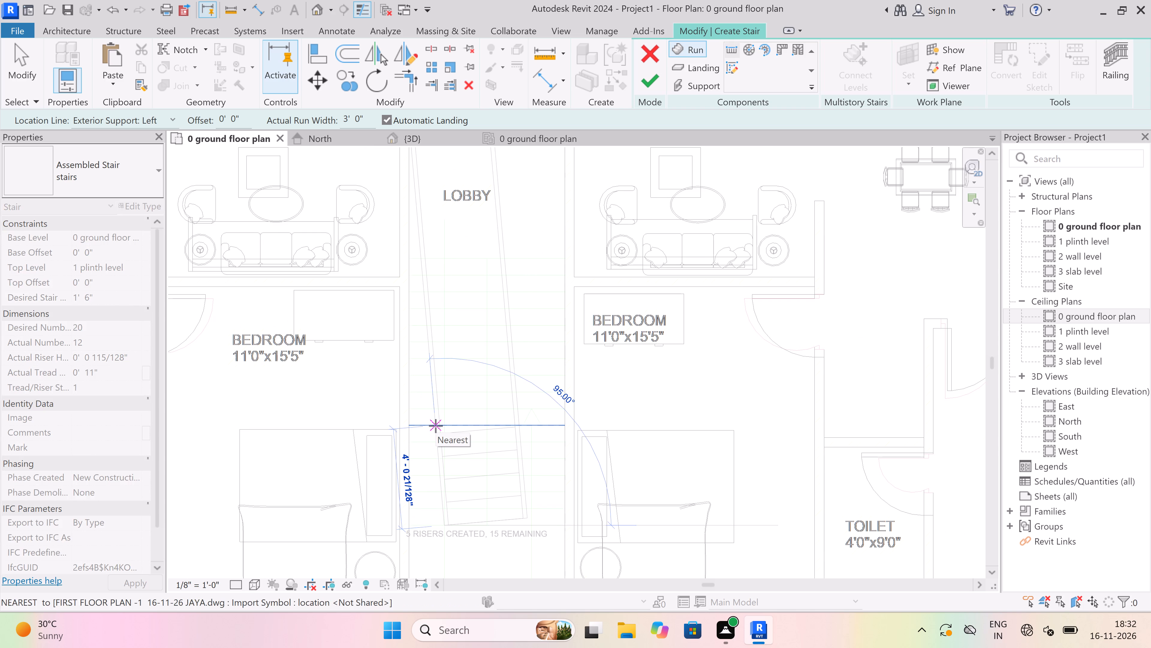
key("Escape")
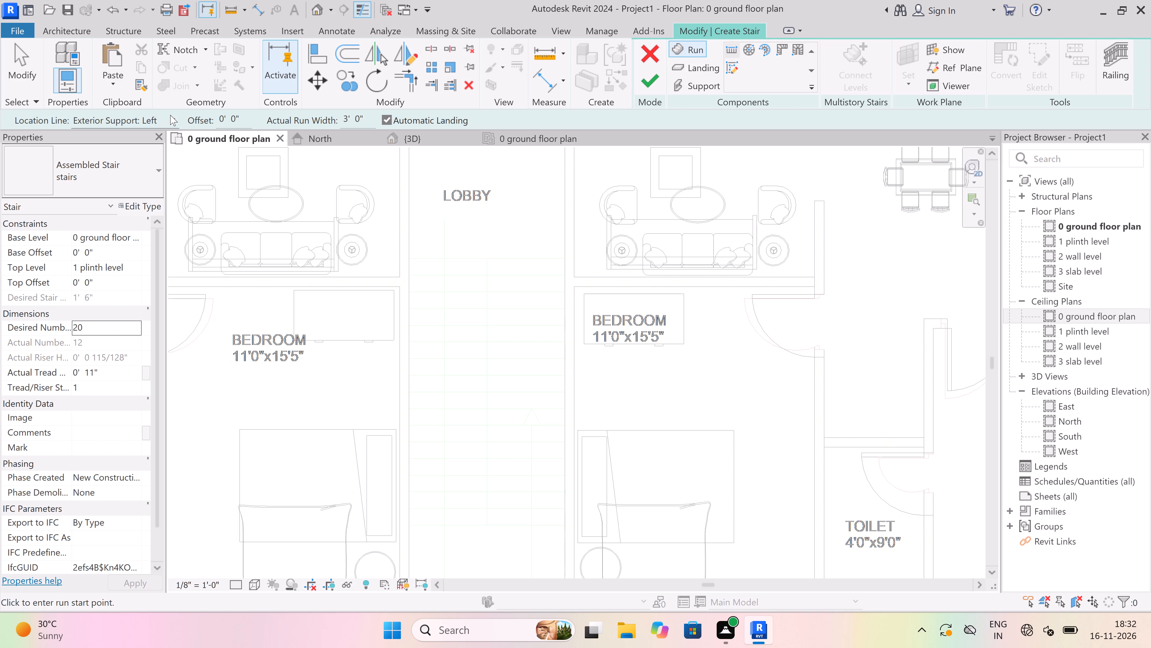
With the location line set to Run: Center, draw the first straight run about 10' long up the lobby, with 12 risers.
left_click(170, 115)
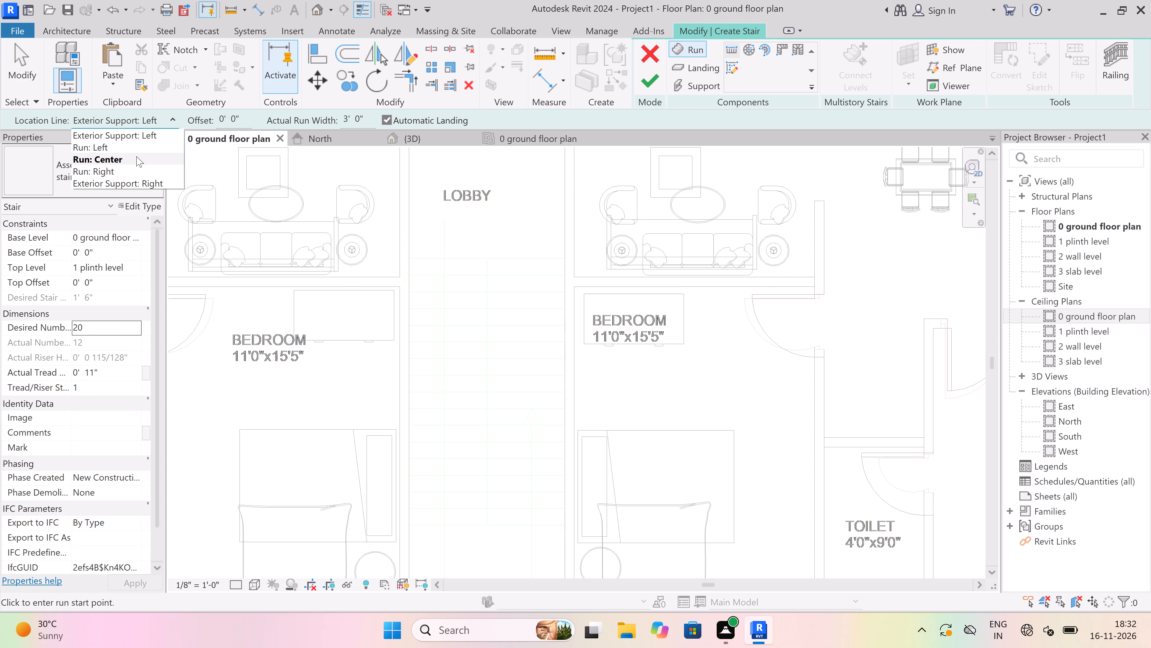
left_click(136, 157)
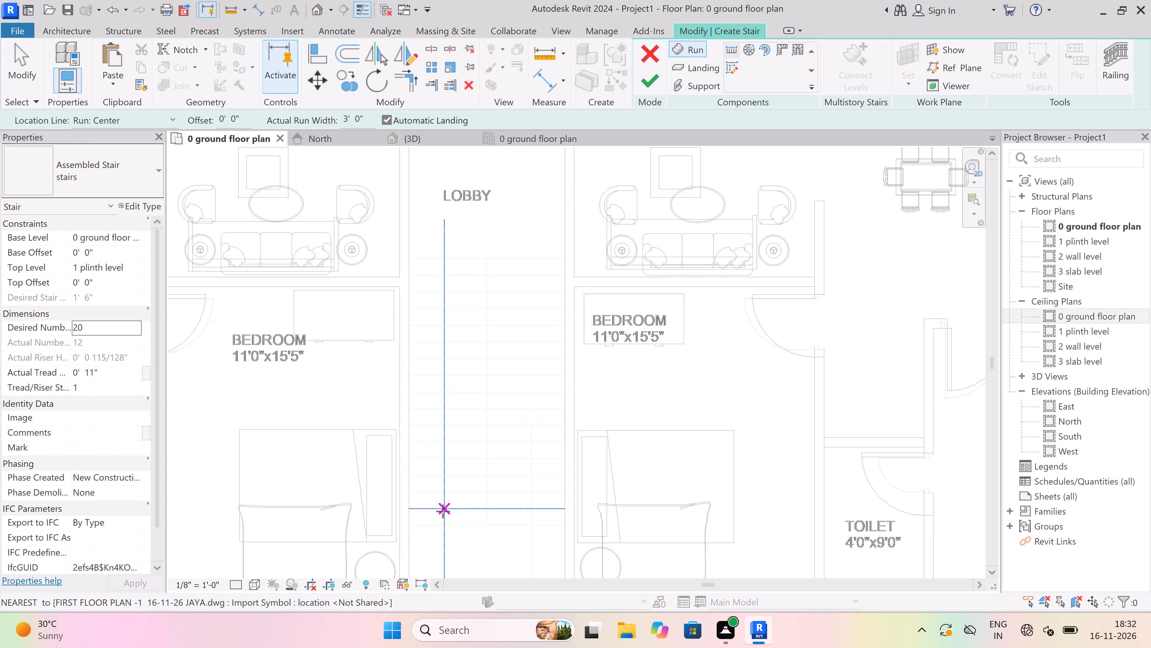
left_click_drag(446, 510, 445, 507)
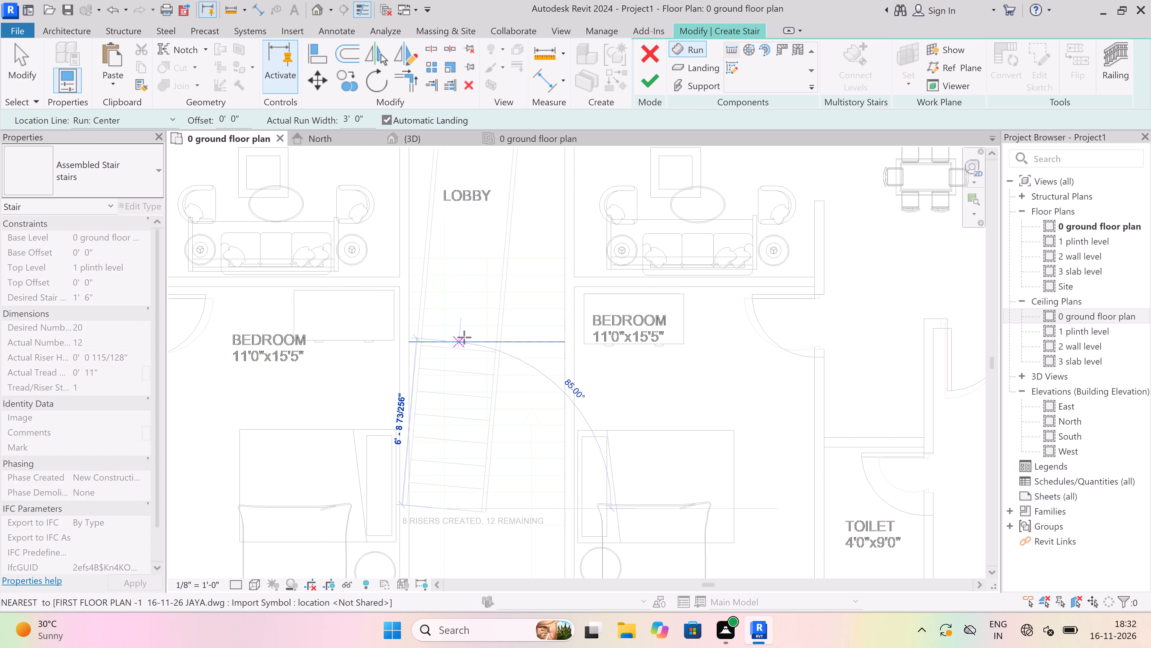
scroll(445, 263, "up", 4)
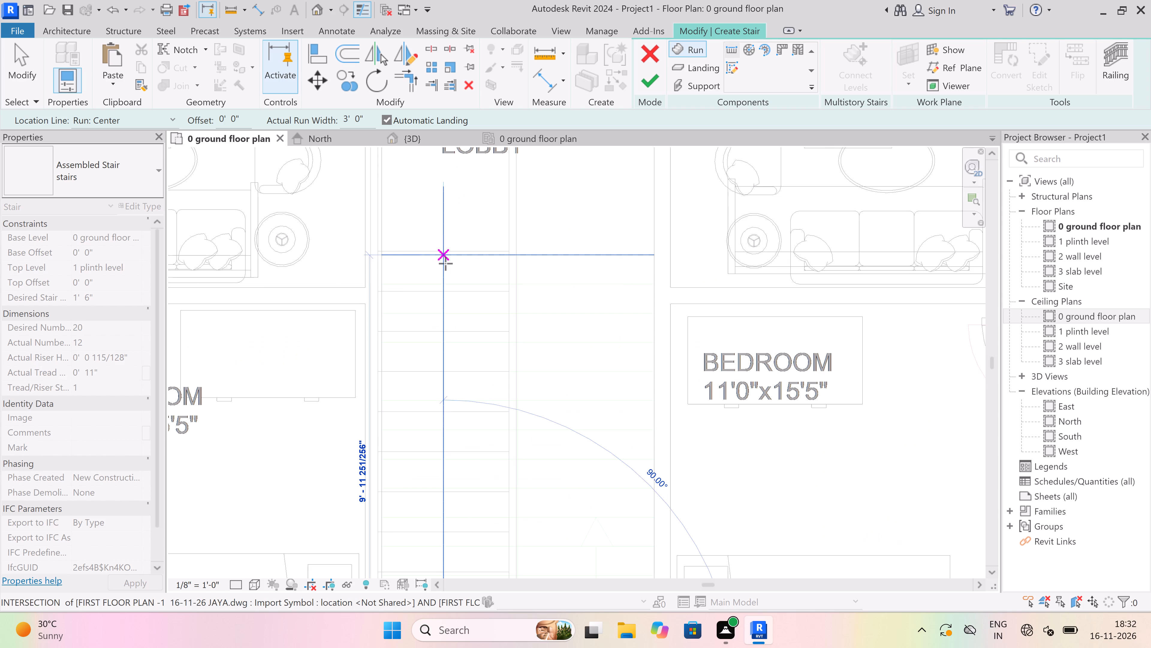
left_click(443, 249)
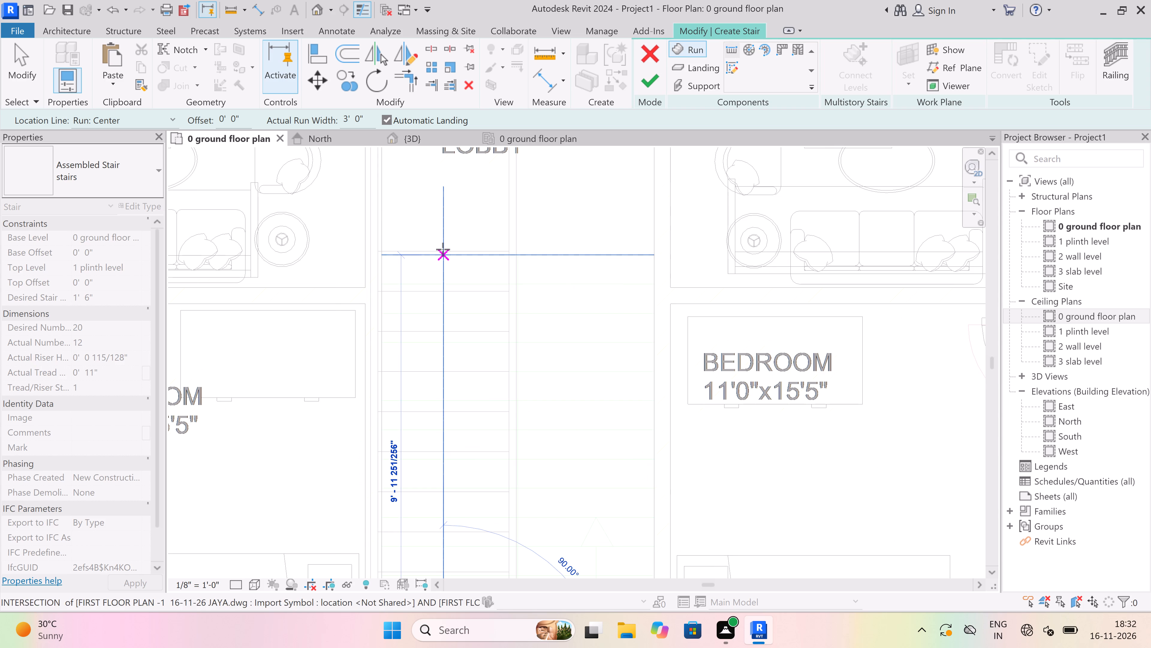
Draw the parallel return run with the remaining 8 risers, joined by an automatic landing, and finish the stair.
left_click(594, 258)
scroll(594, 258, "down", 4)
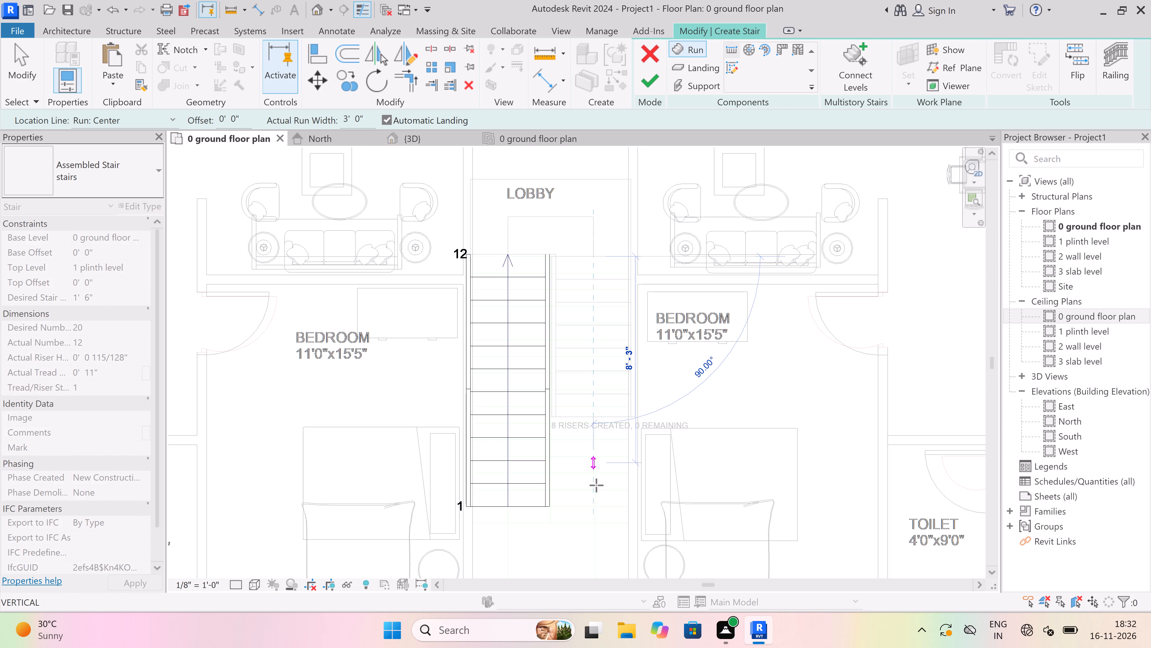
scroll(587, 517, "up", 6)
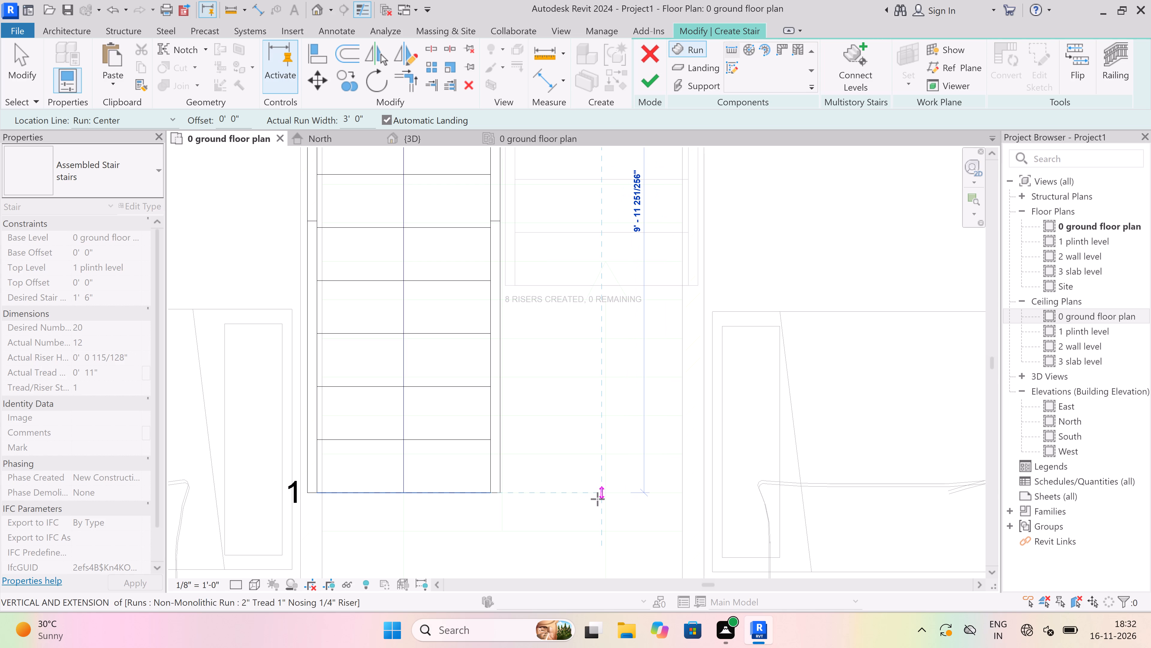
left_click(601, 499)
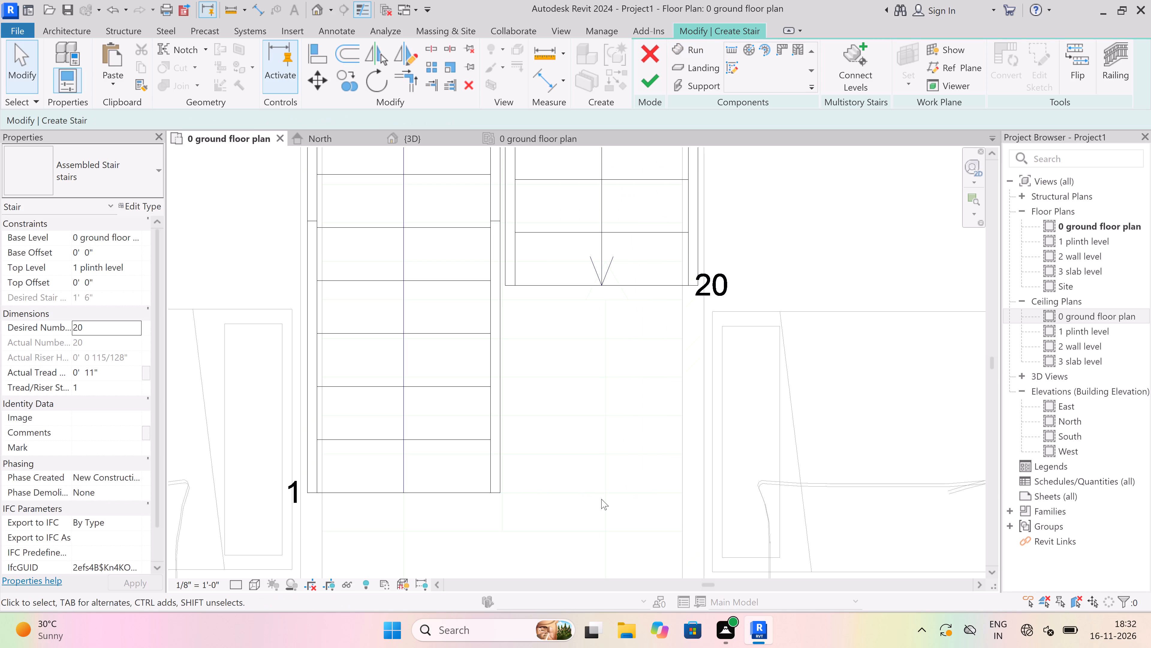
scroll(601, 499, "down", 8)
scroll(590, 334, "up", 3)
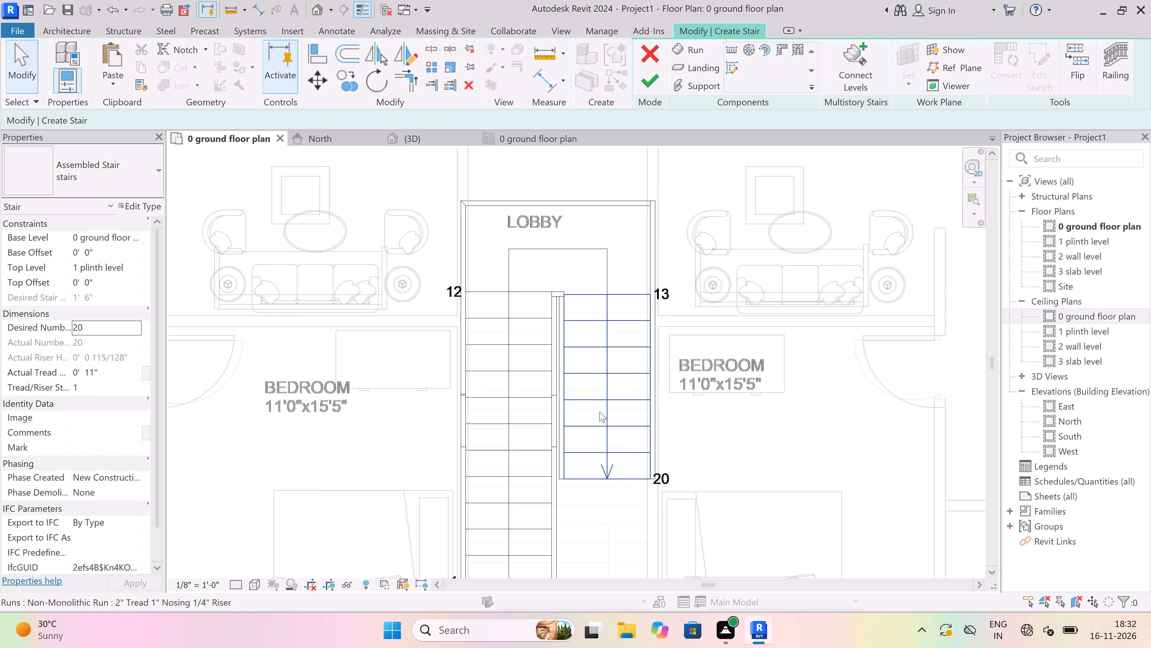
left_click(647, 83)
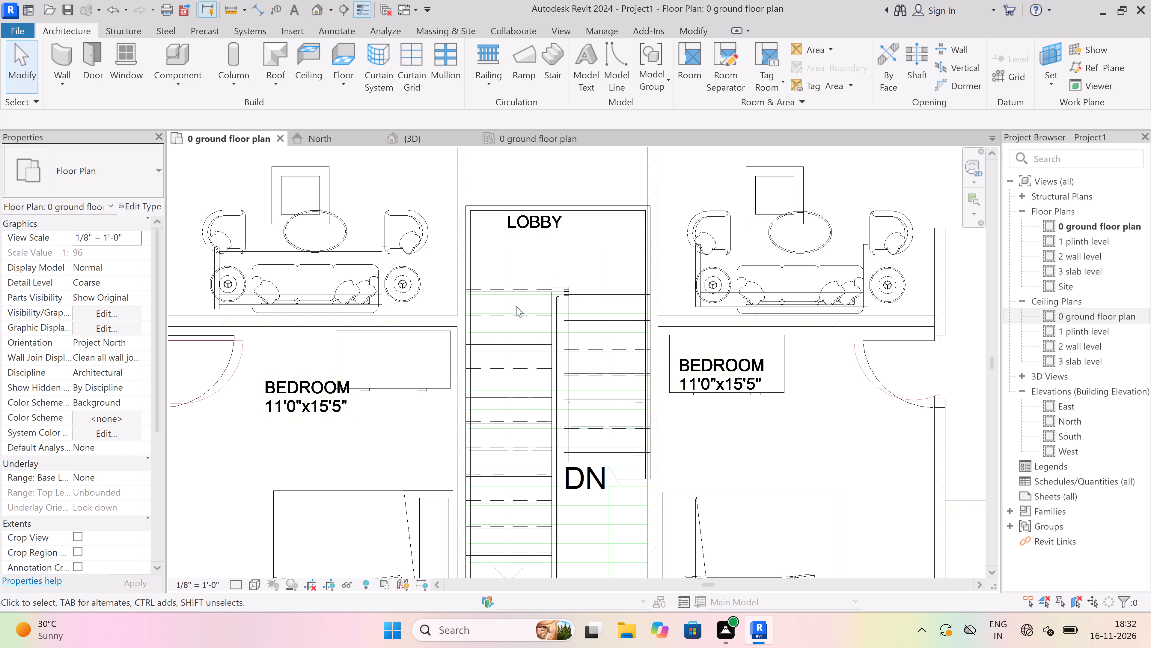
scroll(502, 208, "down", 5)
key("Escape")
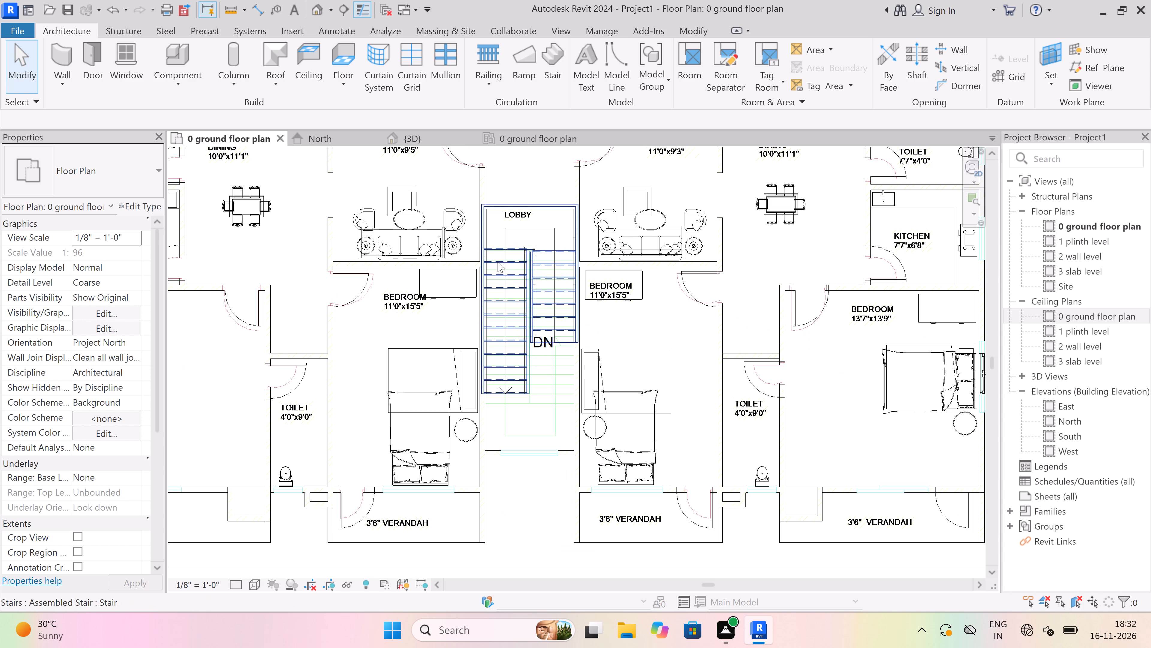
Set the finished lobby stair's desired number of risers to 25.
scroll(536, 358, "up", 4)
scroll(536, 358, "down", 3)
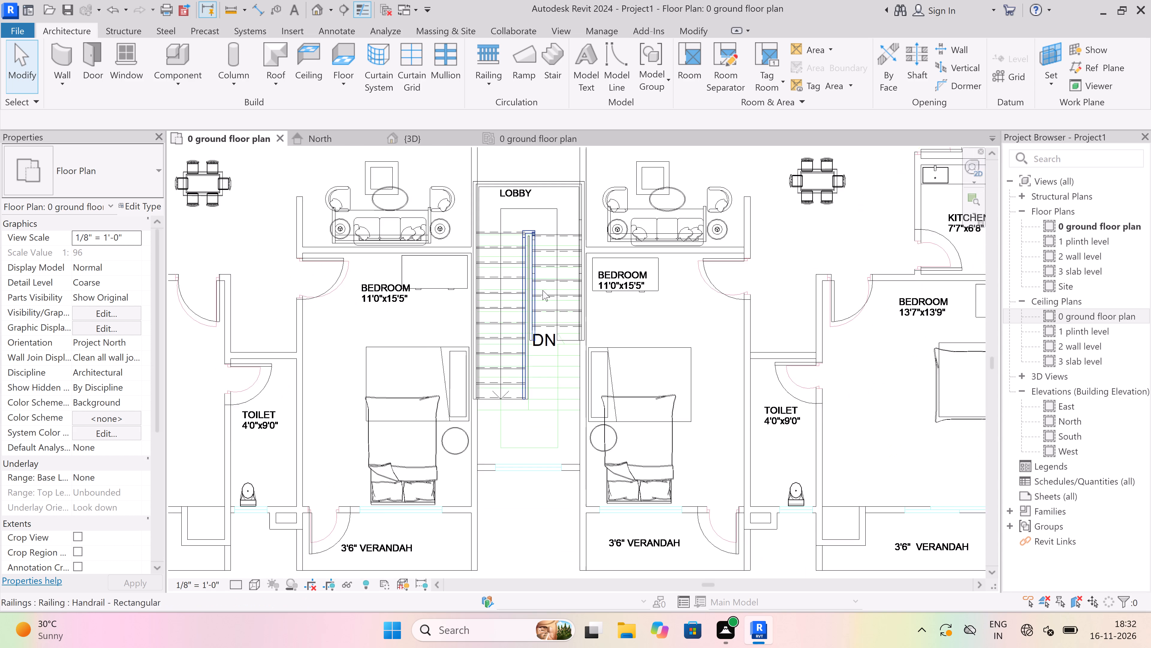
scroll(543, 267, "up", 3)
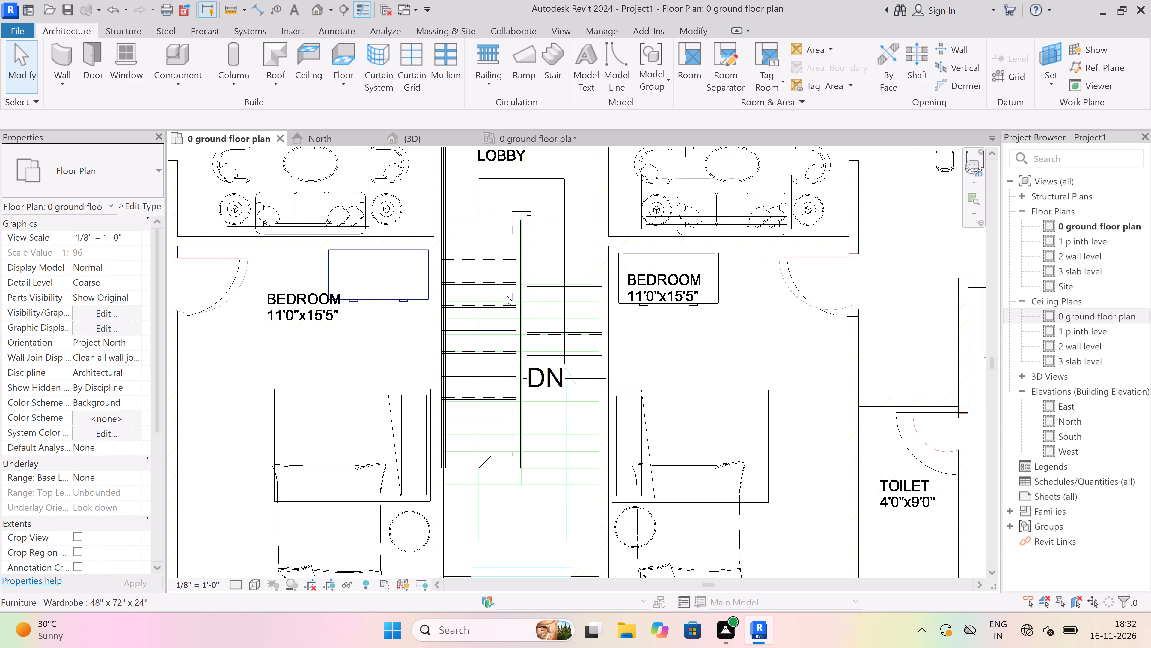
left_click(533, 302)
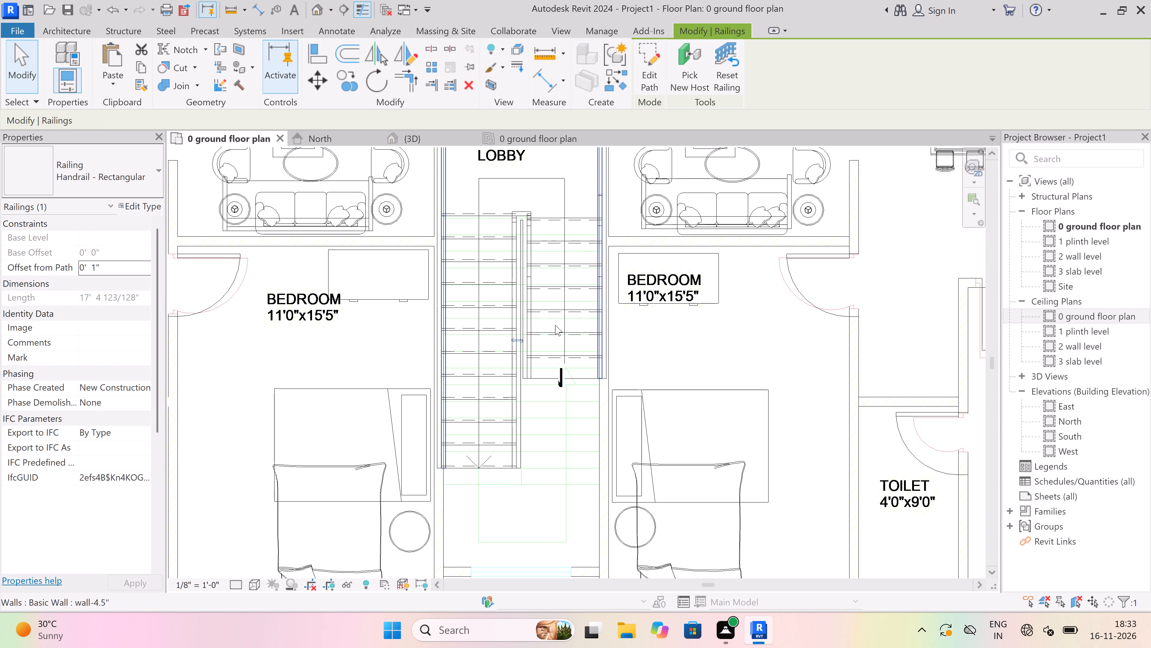
key("Escape")
left_click(569, 283)
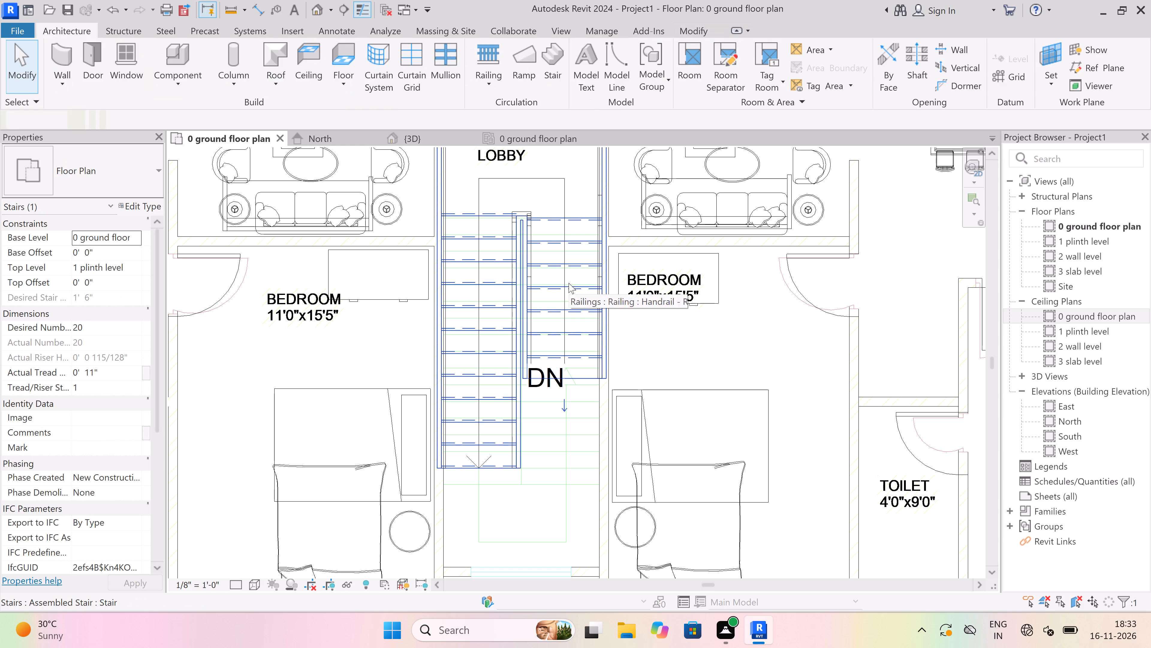
left_click(88, 326)
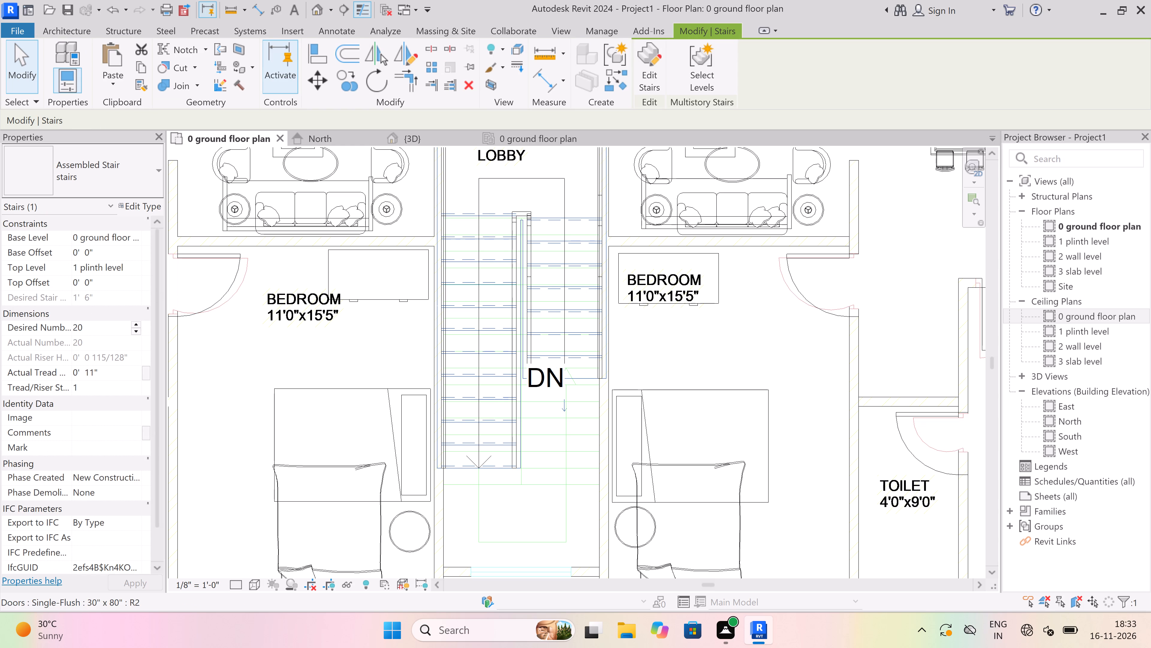
key("BackSpace")
key("BackSpace")
key("BackSpace")
key("BackSpace")
key("BackSpace")
key("BackSpace")
key("BackSpace")
key("BackSpace")
key("BackSpace")
key("BackSpace")
type("25")
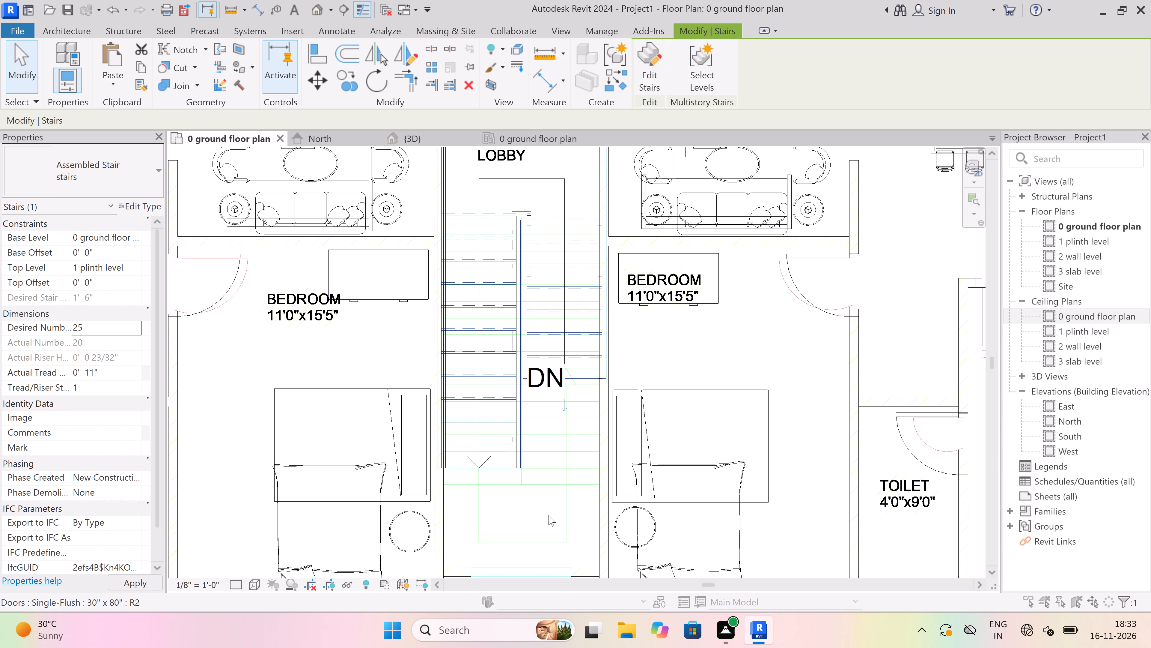
left_click(632, 362)
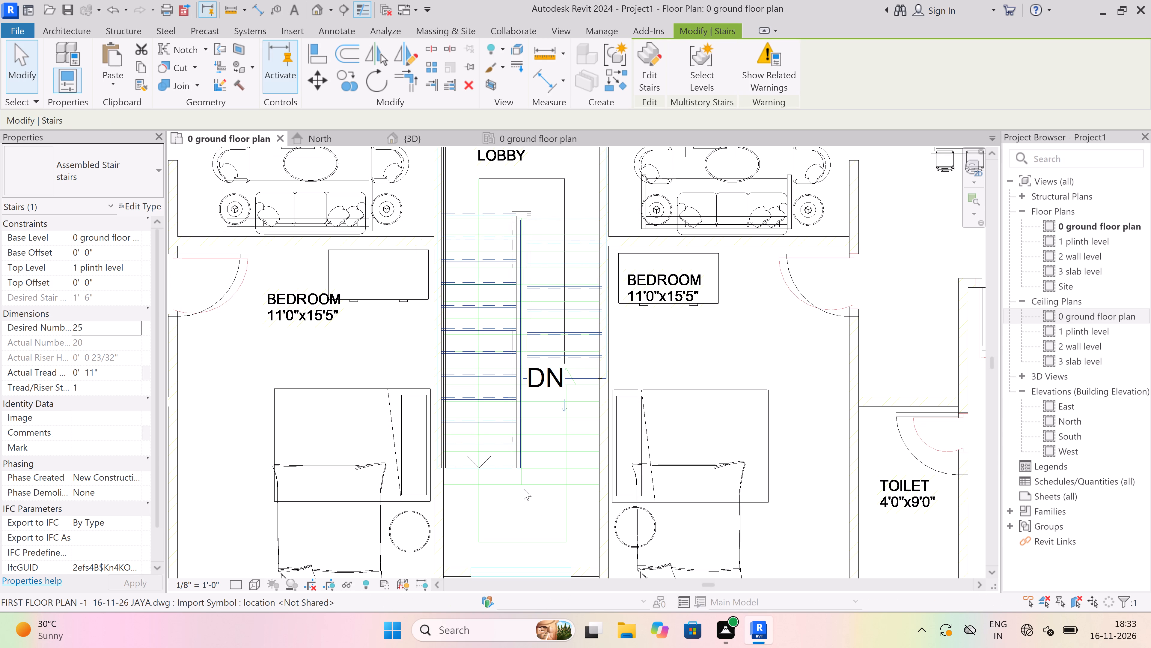
key("Escape")
key("Escape")
Examine the lobby staircase and its railings in the 3D view.
scroll(553, 335, "down", 4)
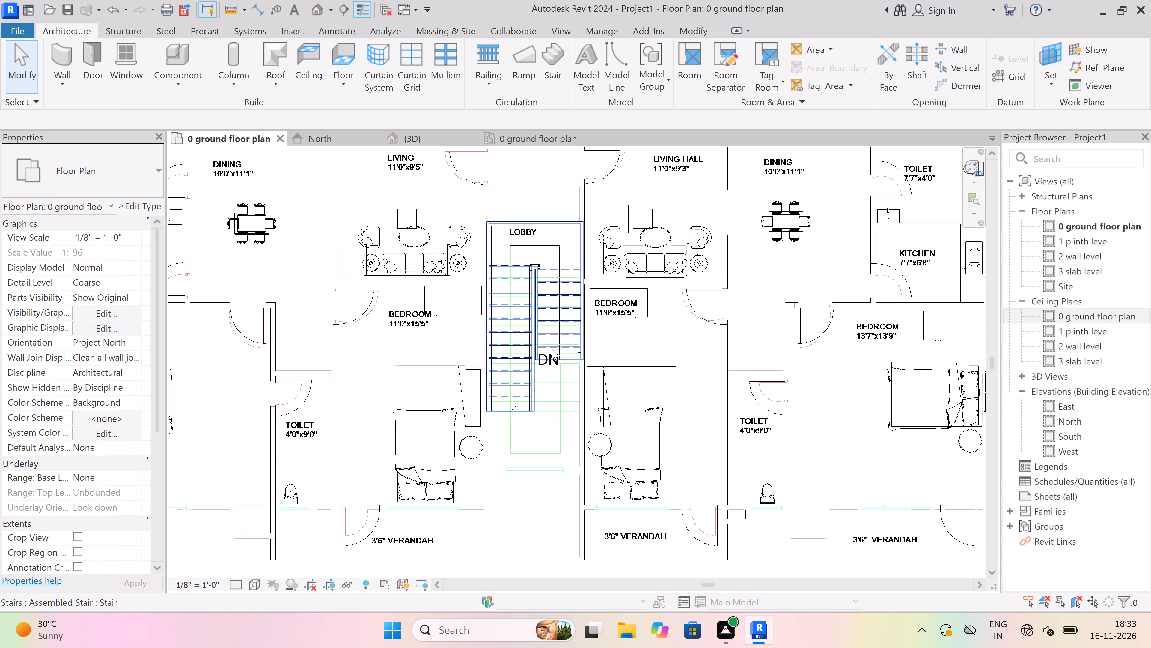
scroll(551, 403, "up", 2)
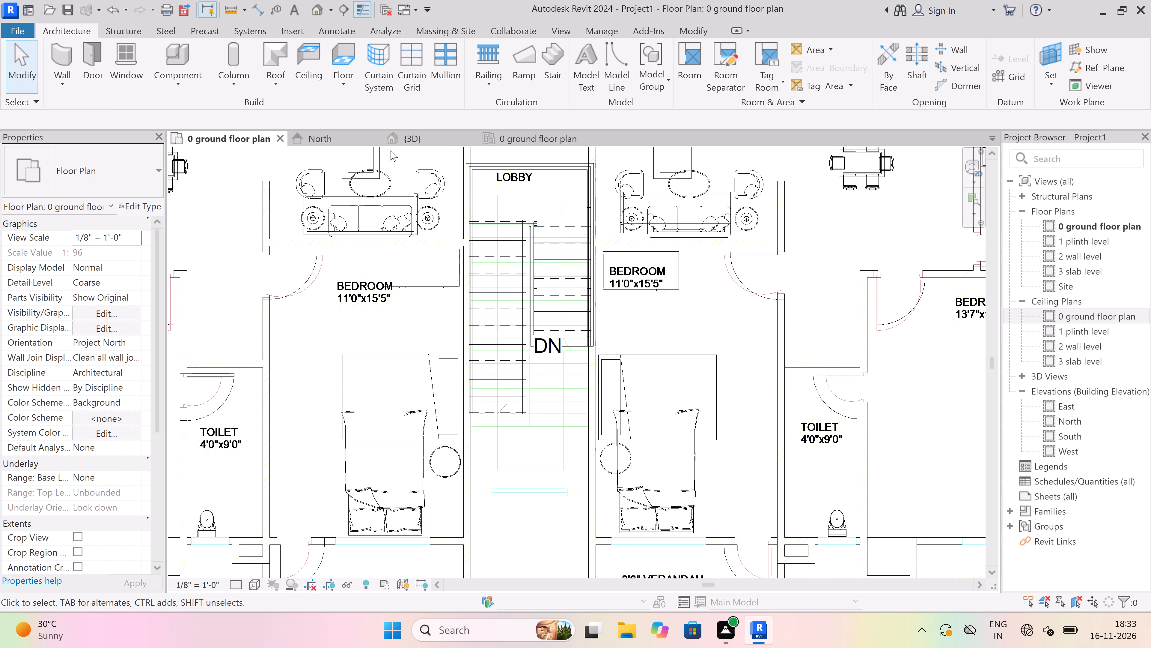
left_click(426, 136)
key("Escape")
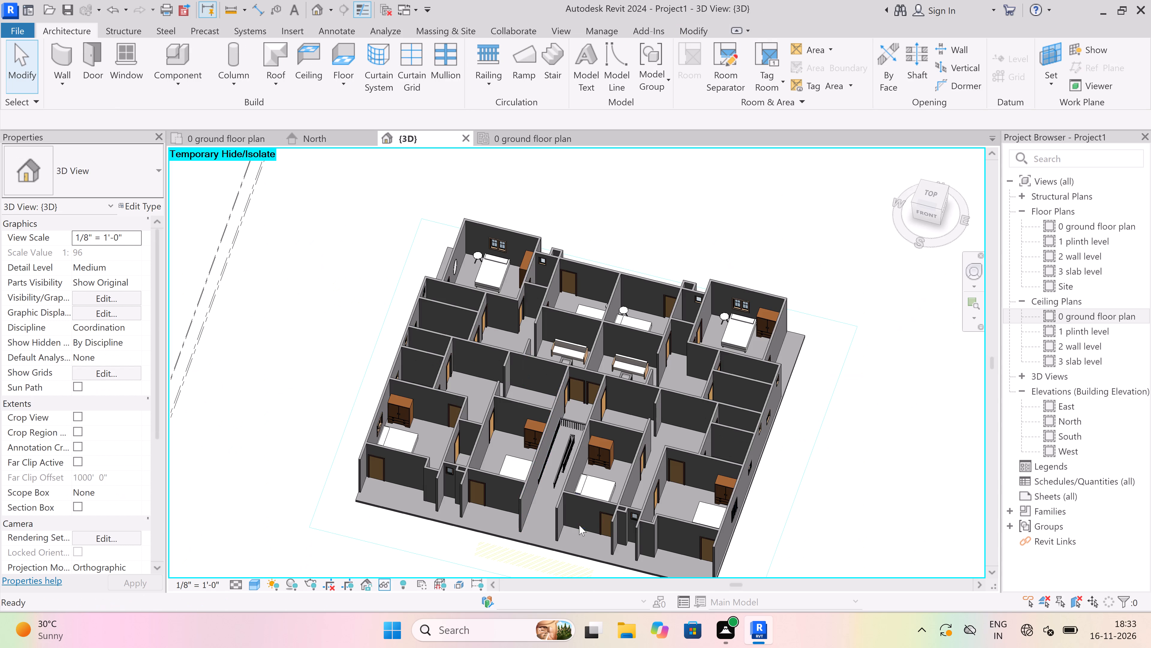
scroll(579, 525, "up", 3)
scroll(525, 445, "up", 8)
scroll(621, 367, "down", 4)
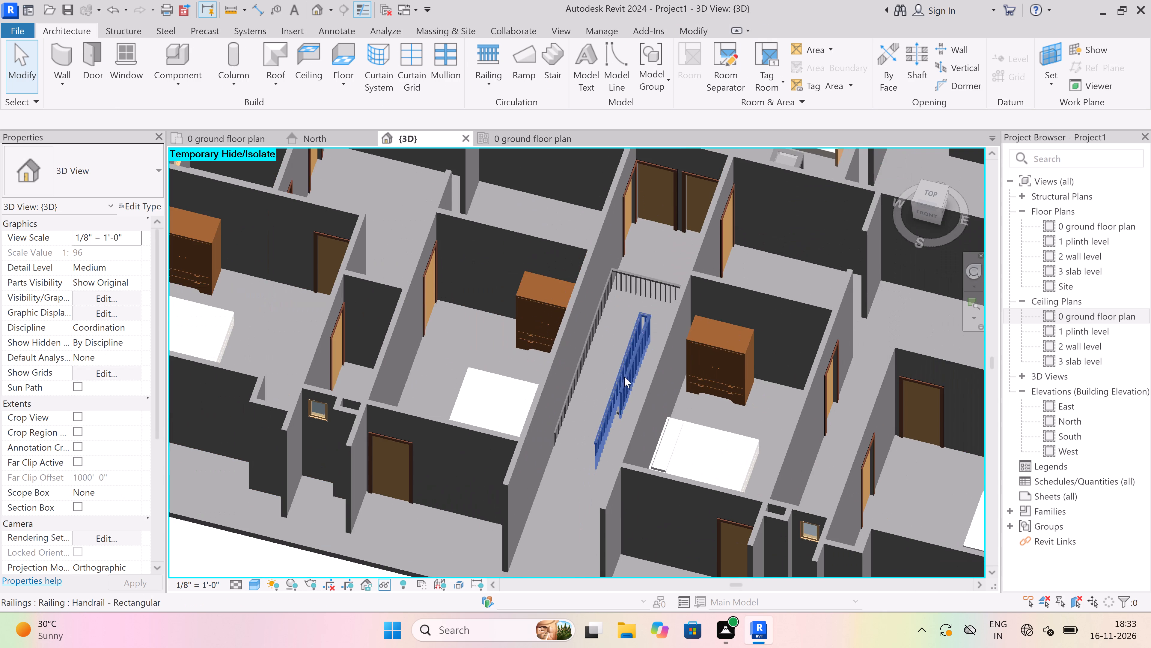
scroll(607, 346, "up", 2)
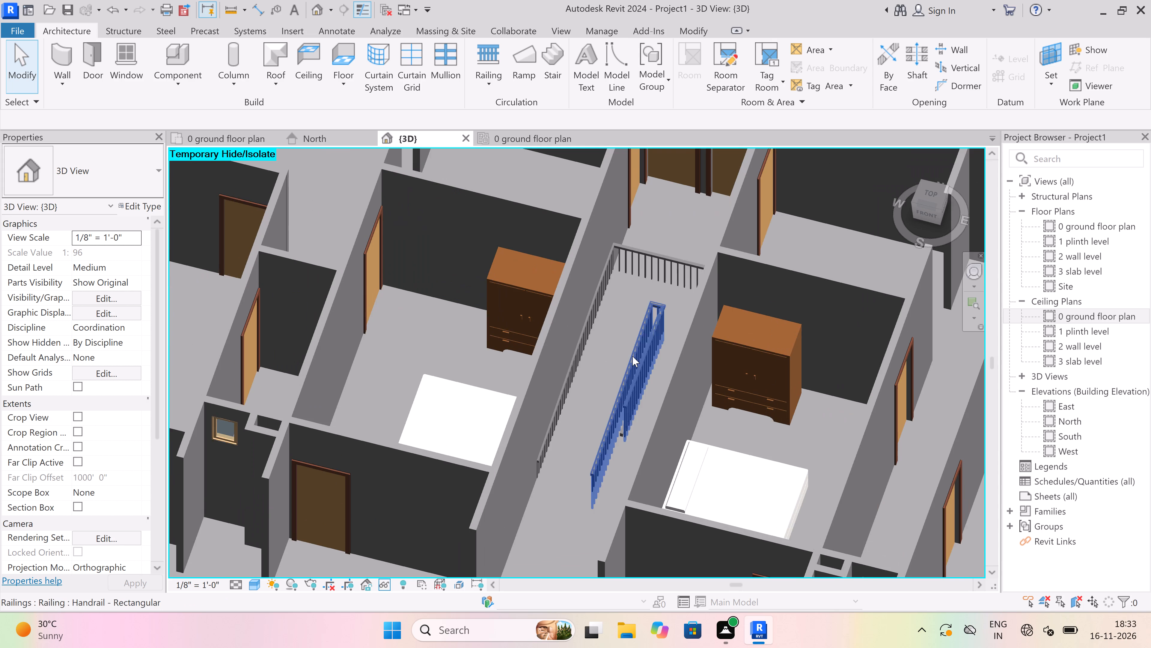
scroll(650, 319, "down", 4)
middle_click_drag(566, 380, 568, 383, "shift")
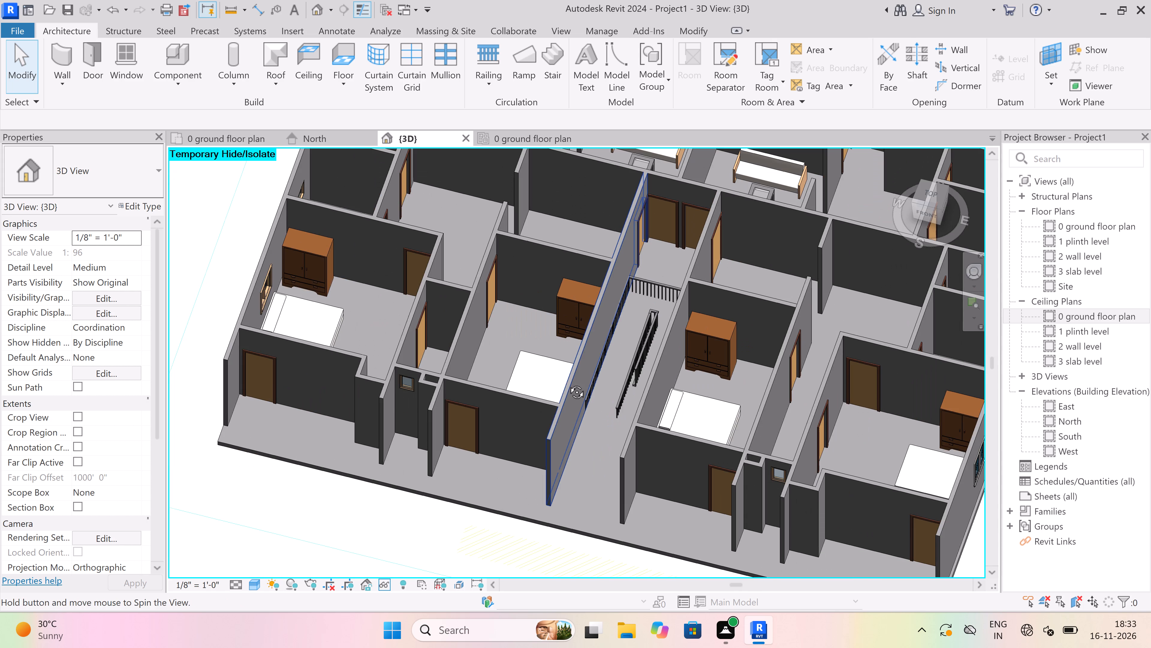
middle_click_drag(568, 383, 596, 406, "shift")
scroll(742, 293, "up", 3)
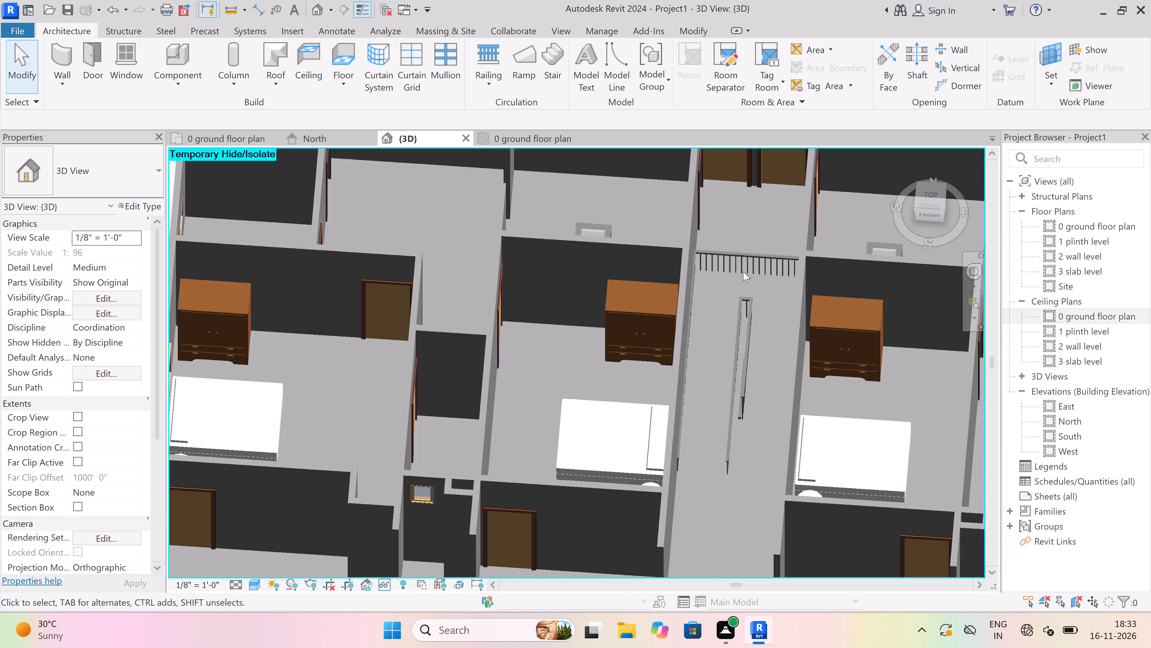
scroll(743, 271, "up", 4)
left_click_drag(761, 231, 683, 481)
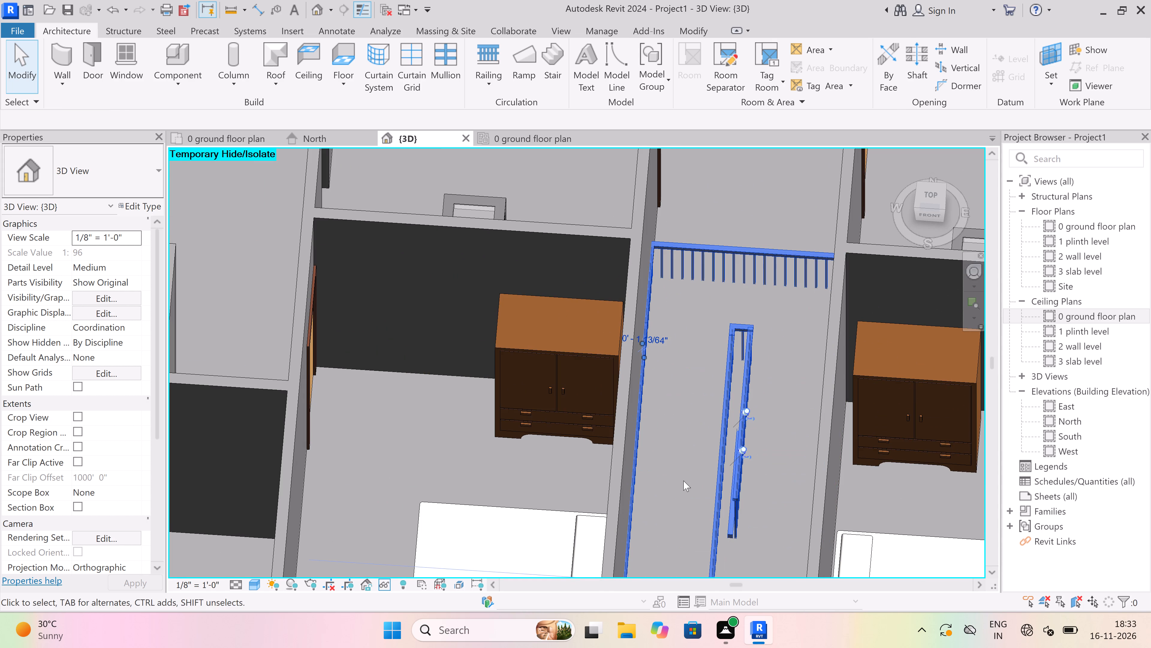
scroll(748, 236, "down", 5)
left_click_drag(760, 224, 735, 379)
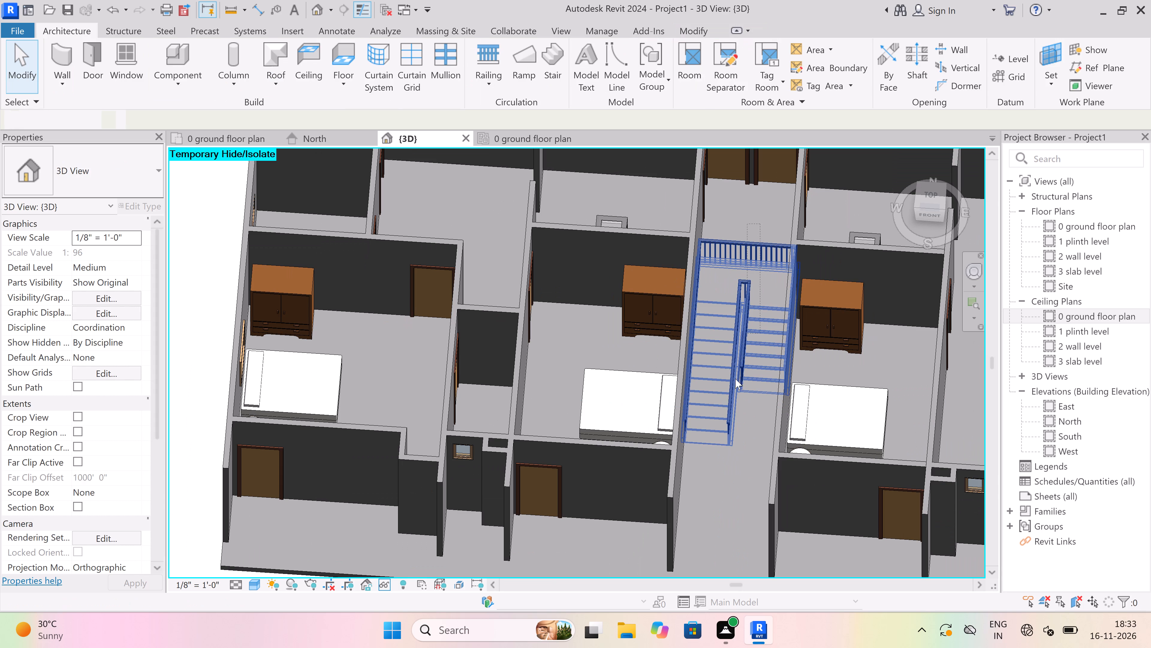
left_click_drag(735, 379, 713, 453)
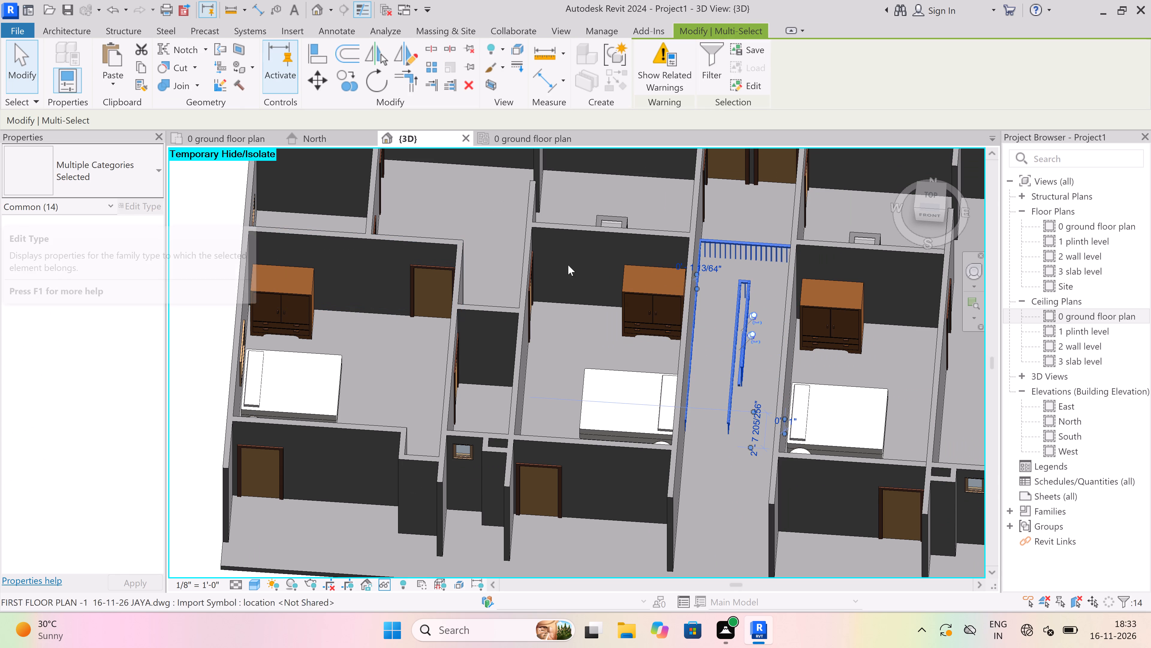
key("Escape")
Select the whole lobby staircase with its railings and nudge it along the lobby, ending about 3" farther north.
left_click_drag(760, 214, 762, 258)
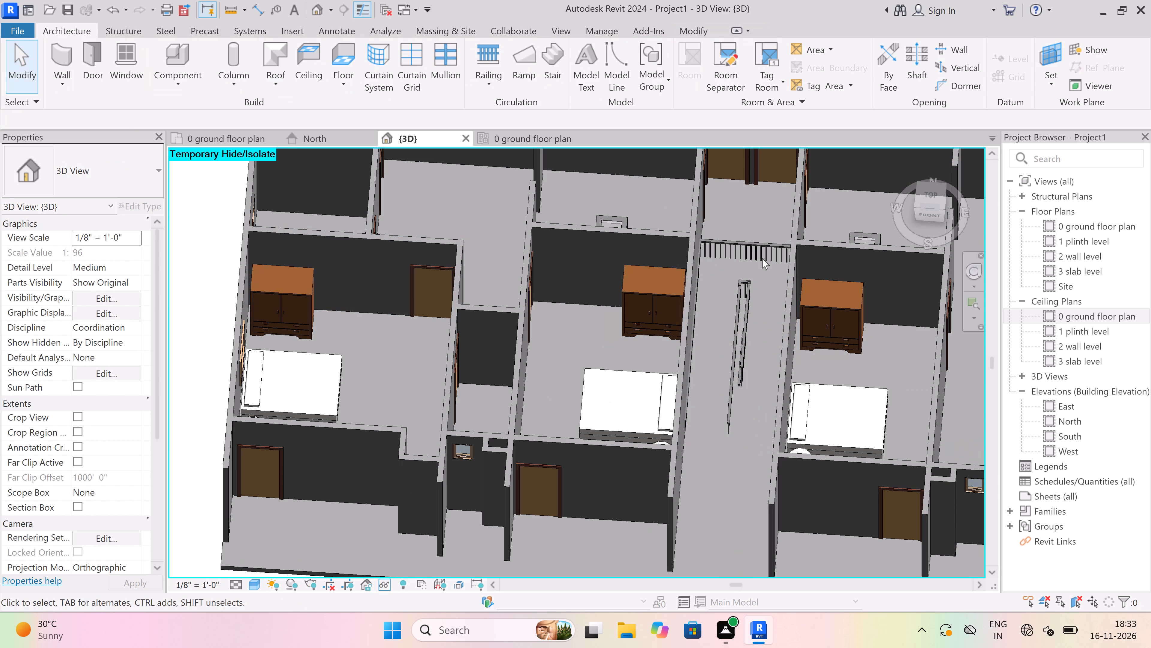
left_click_drag(762, 258, 718, 460)
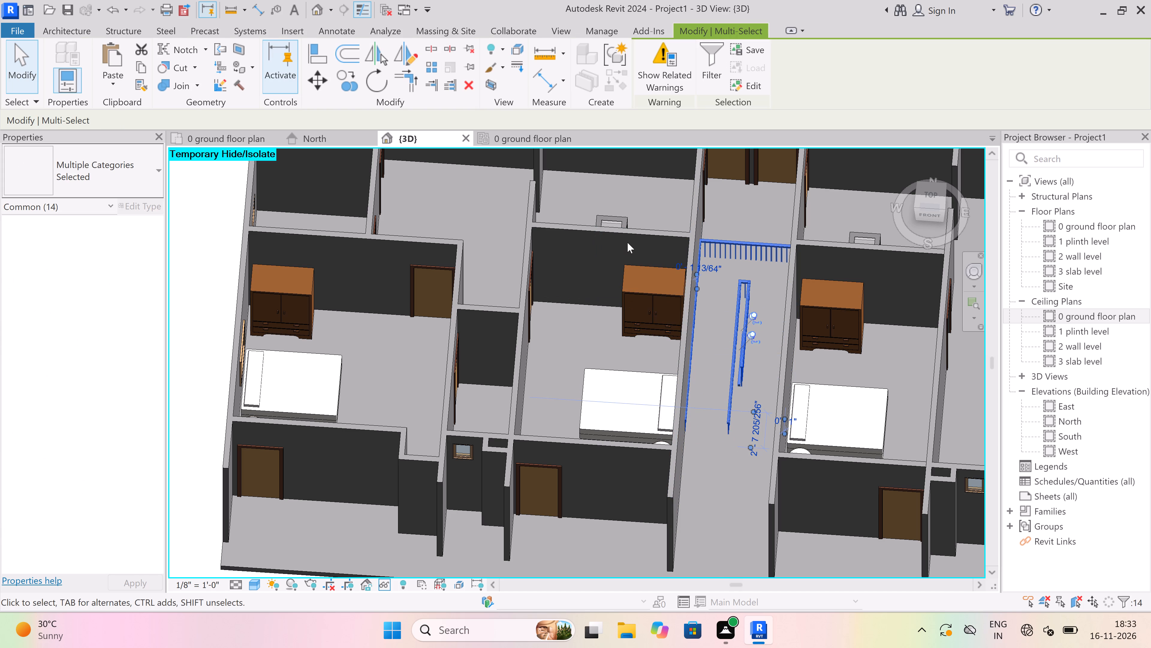
key("Up")
key("Up")
key("Up")
key("Up")
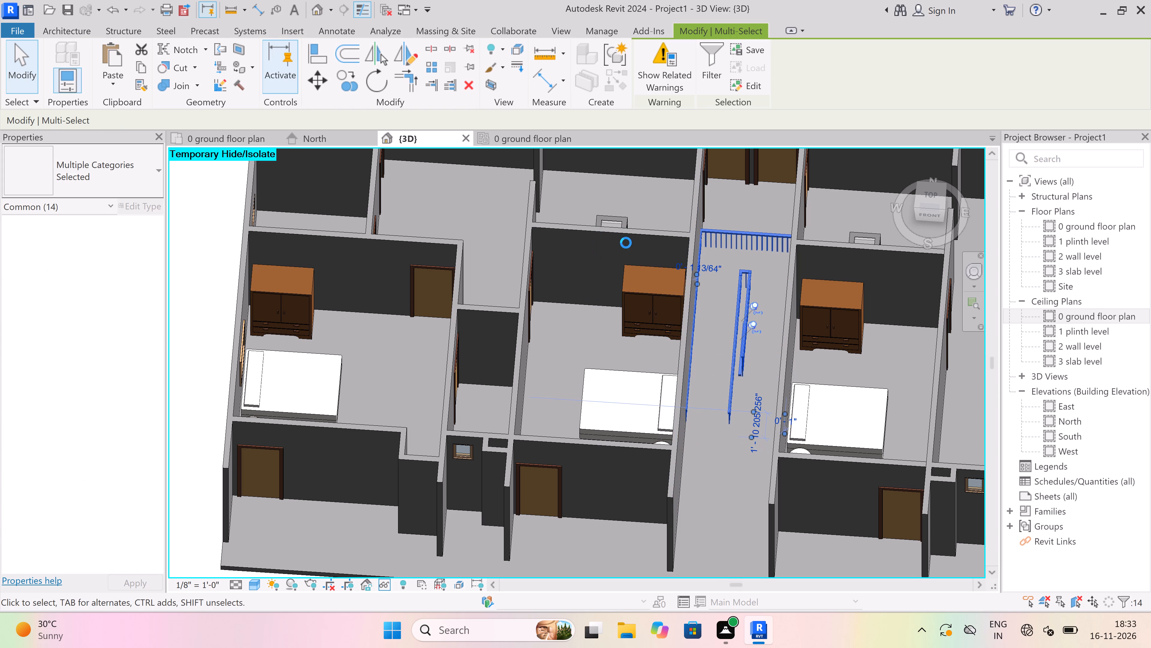
key("Up")
key("Down")
key("Down")
key("Down")
key("Down")
key("Down")
key("Down")
key("Down")
key("Down")
key("Down")
key("Down")
key("Down")
key("Down")
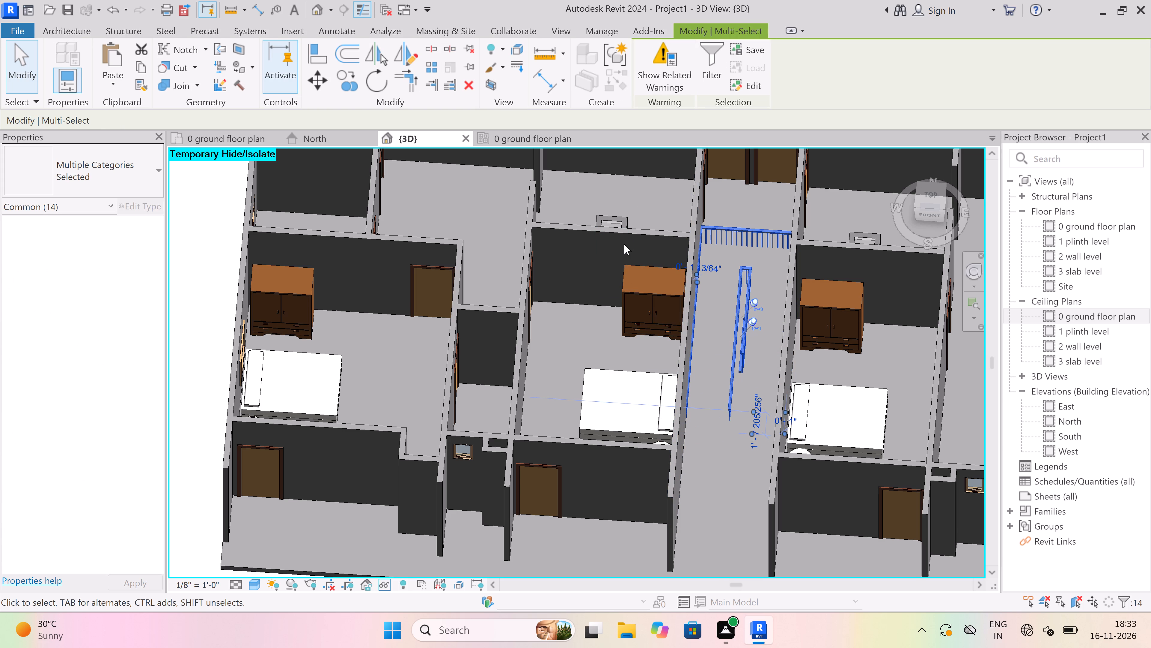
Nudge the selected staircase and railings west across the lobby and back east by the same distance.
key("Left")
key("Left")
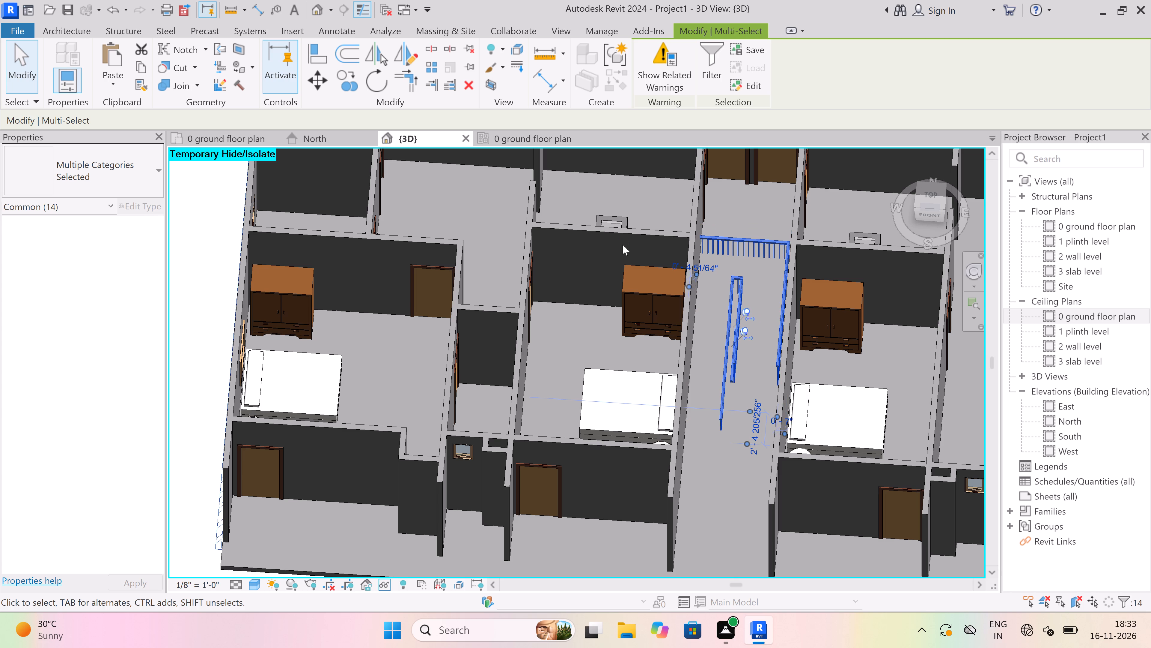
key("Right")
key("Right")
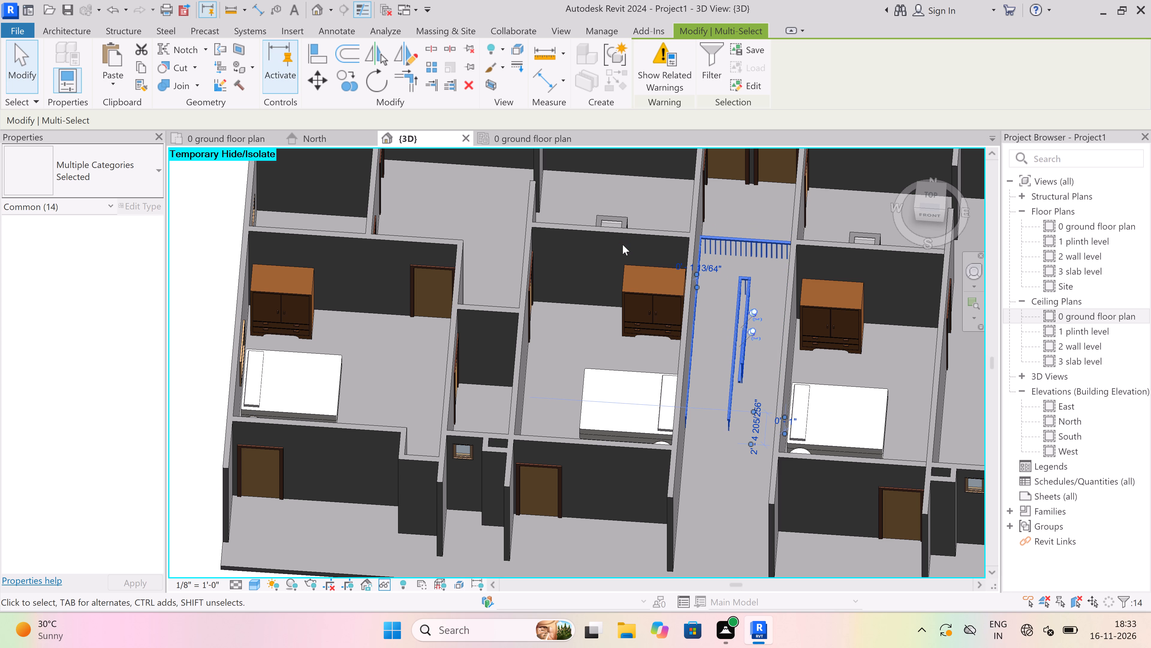
Clear the staircase selection and return to the 0 ground floor plan floor plan view at the lobby.
key("Escape")
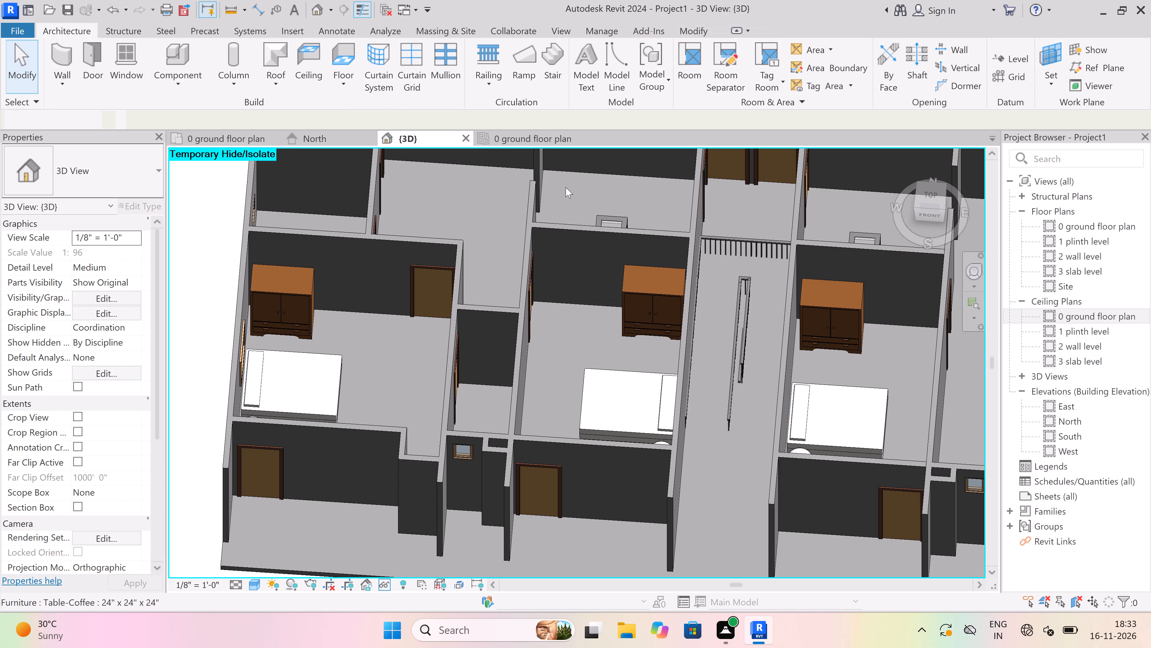
left_click(543, 139)
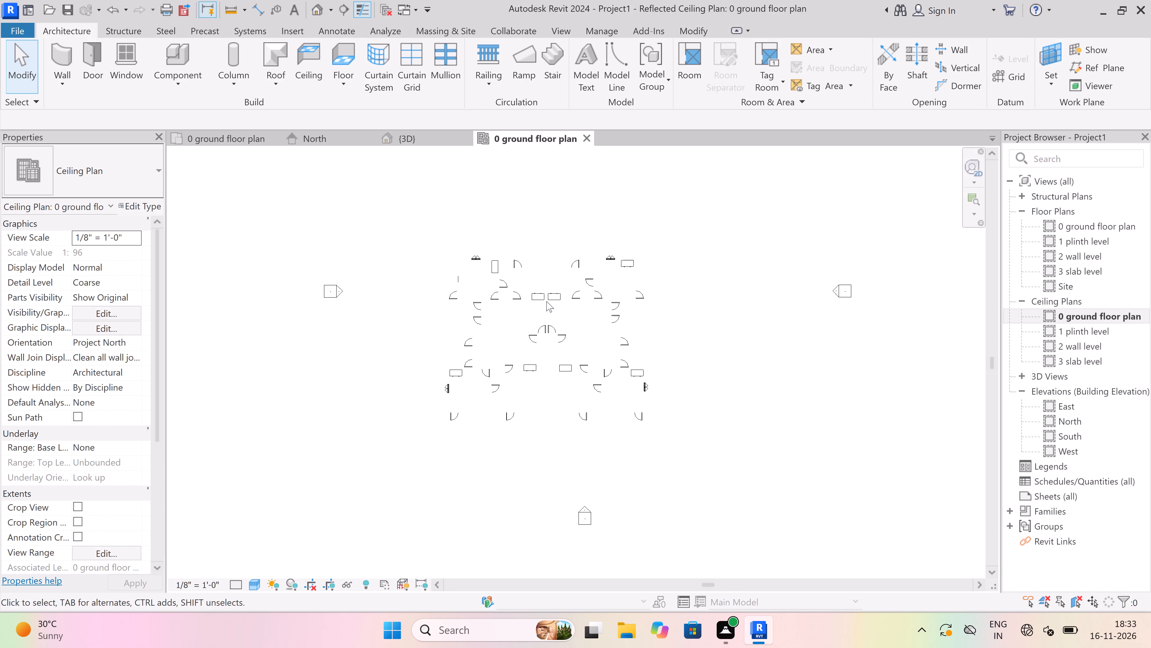
left_click(329, 140)
left_click(247, 142)
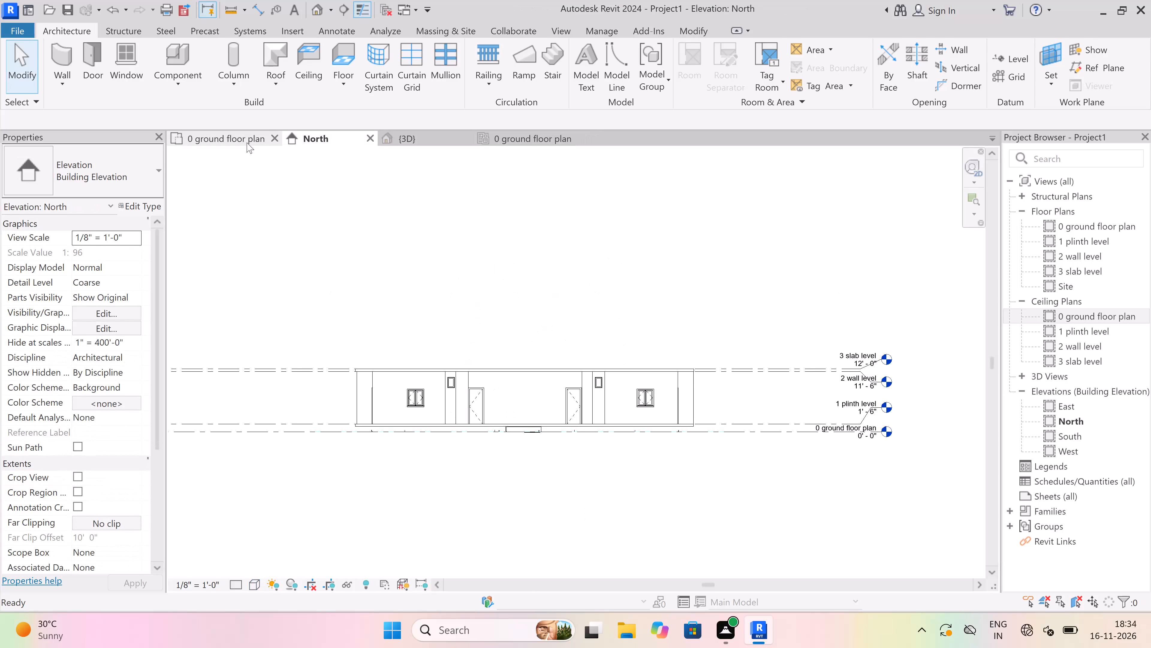
key("Escape")
scroll(532, 283, "up", 2)
scroll(532, 283, "down", 5)
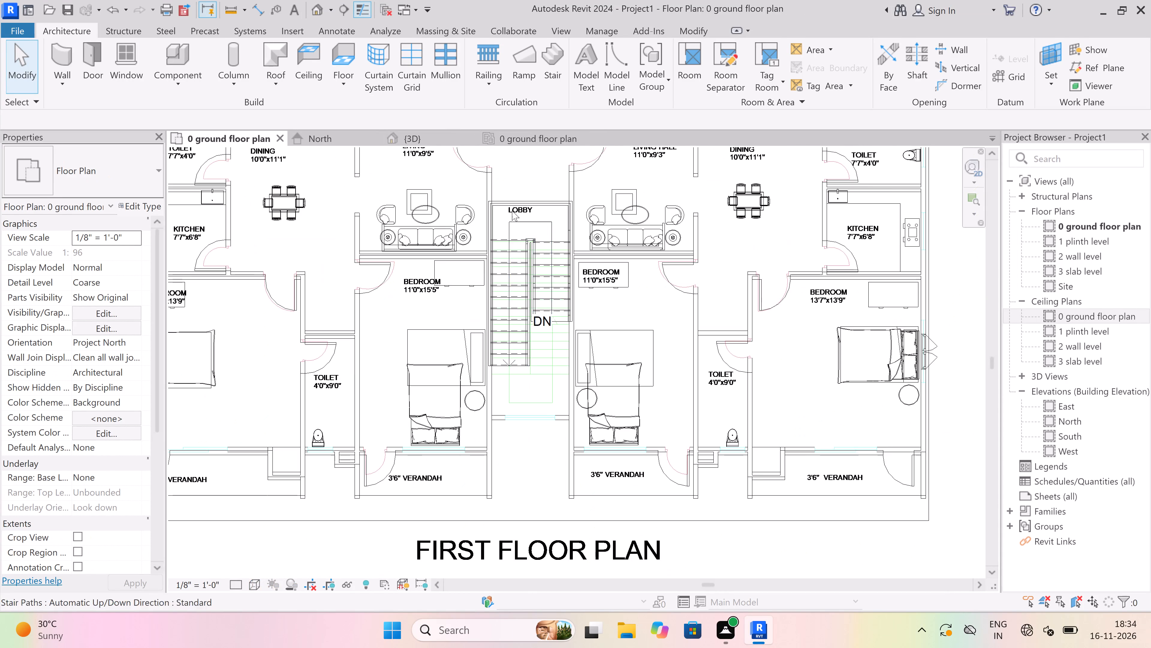
scroll(513, 210, "up", 4)
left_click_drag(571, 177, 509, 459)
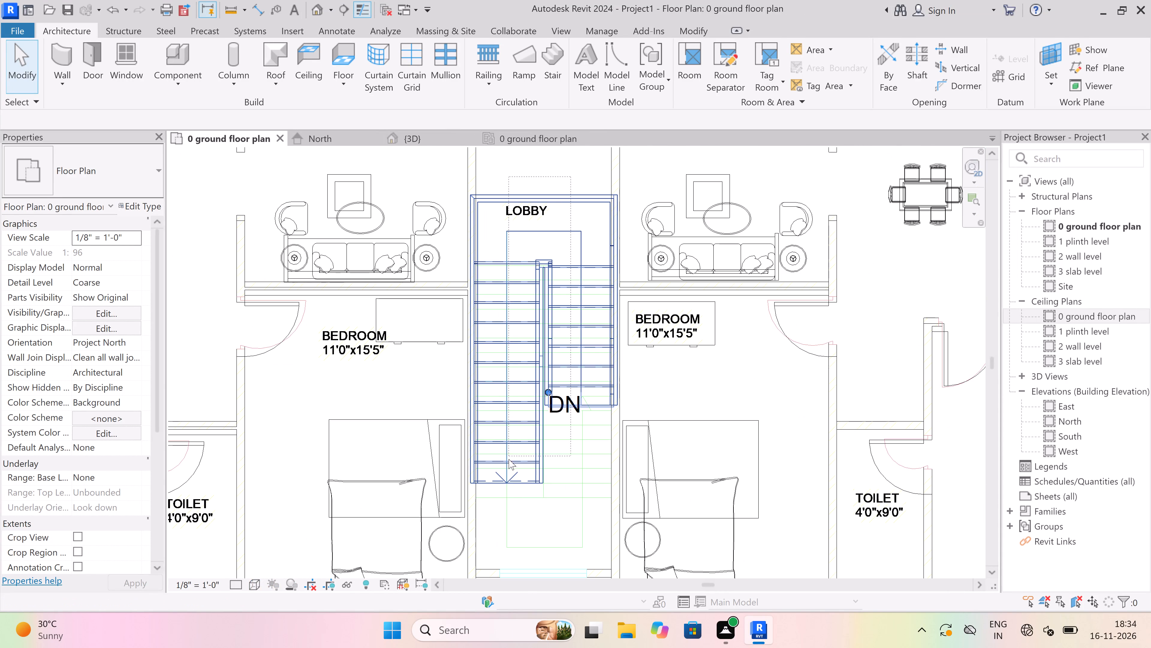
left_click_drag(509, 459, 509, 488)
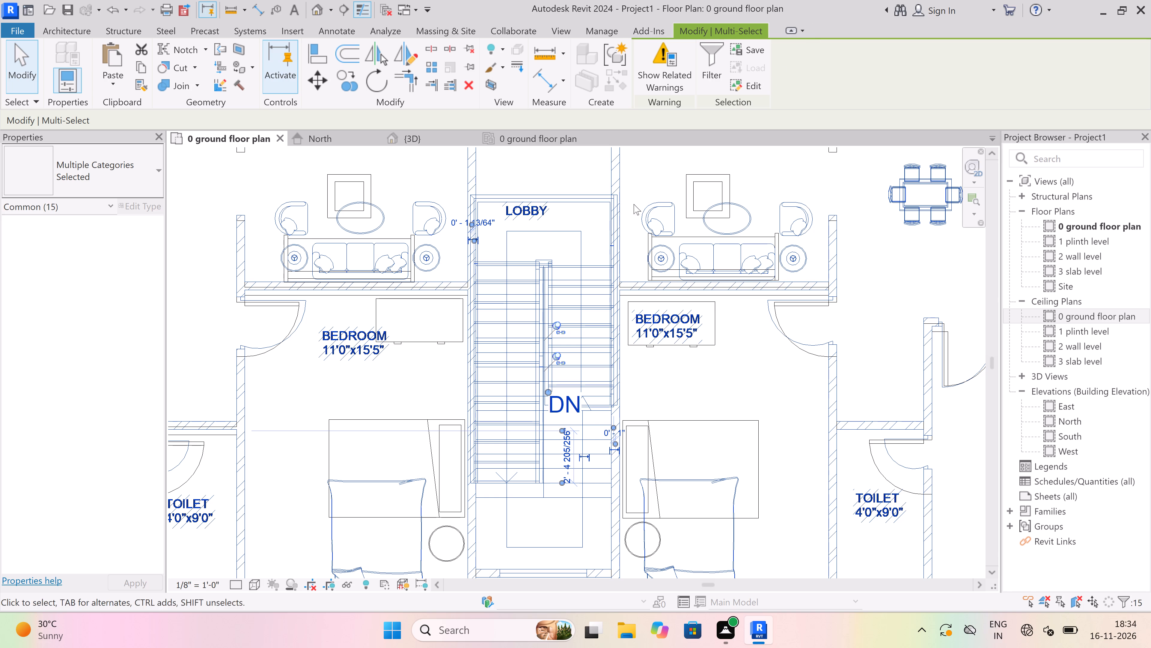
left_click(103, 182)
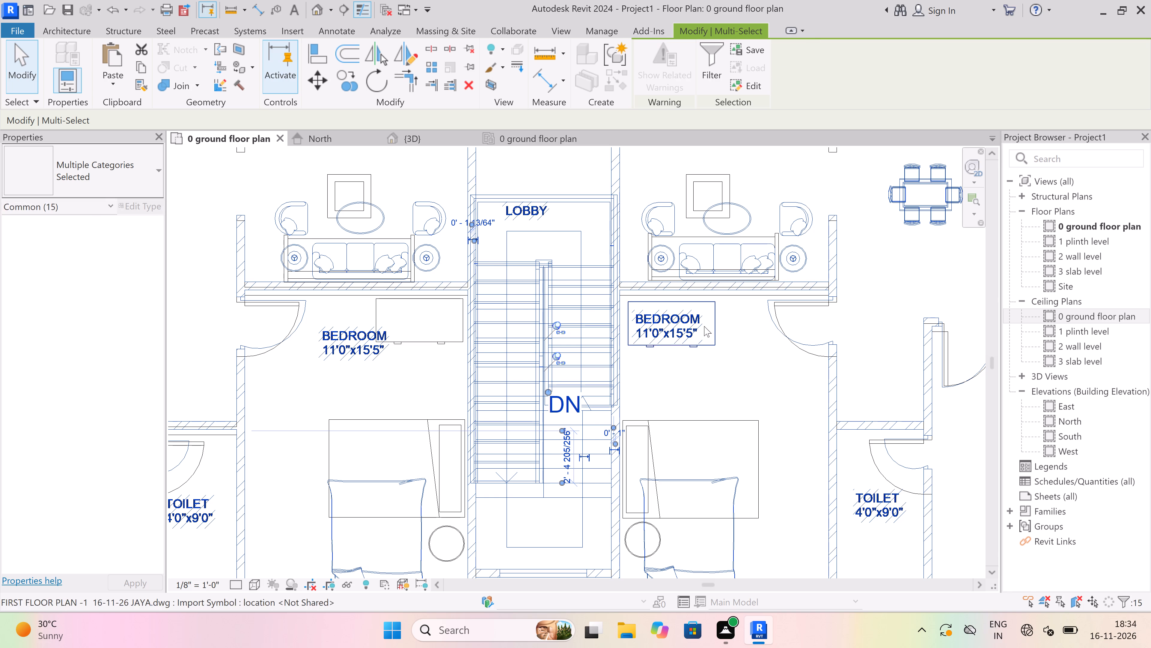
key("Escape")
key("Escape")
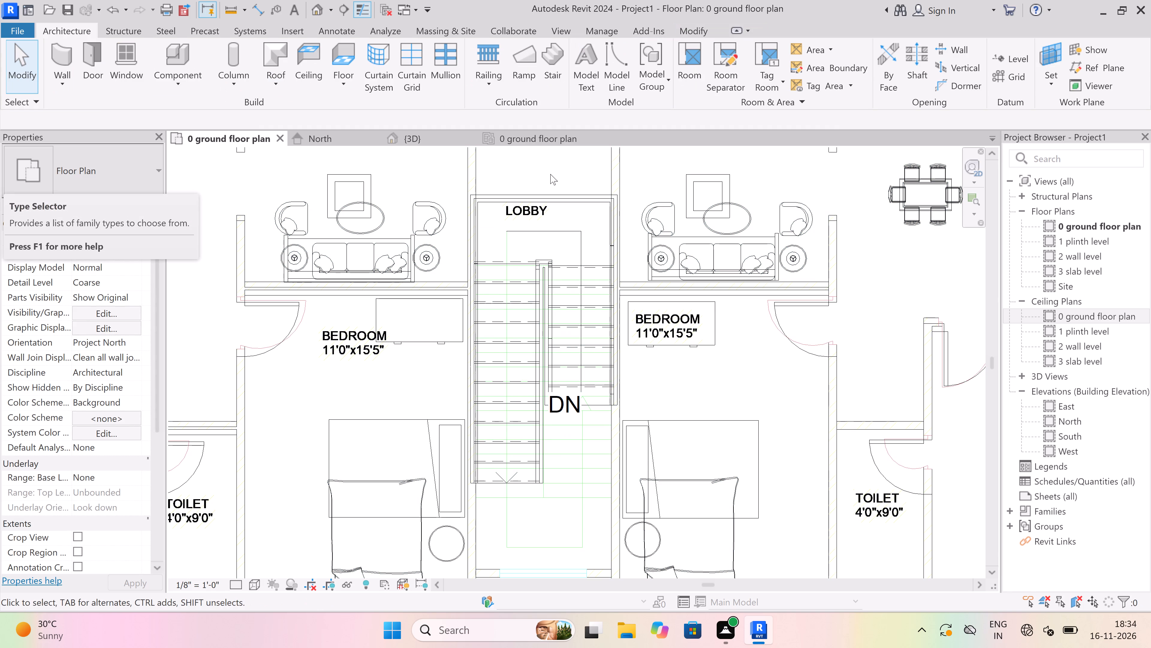
Delete the lobby staircase with its railings, together with the imported CAD floor plan drawing.
left_click_drag(560, 183, 535, 427)
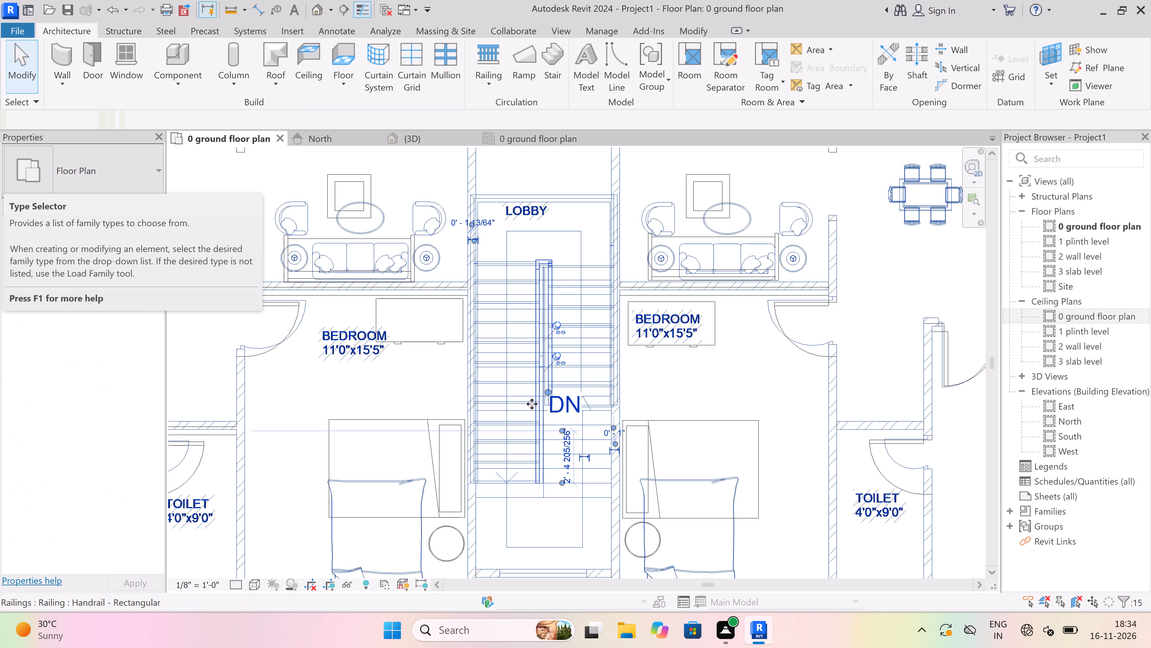
key("Delete")
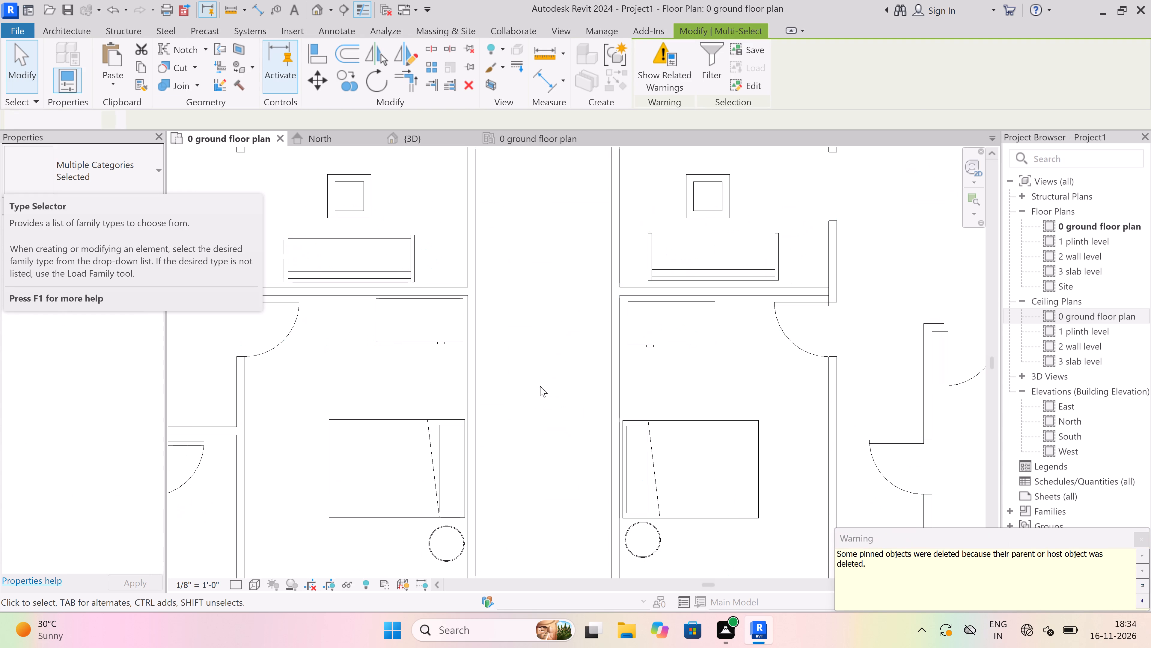
scroll(570, 346, "down", 4)
scroll(555, 414, "up", 4)
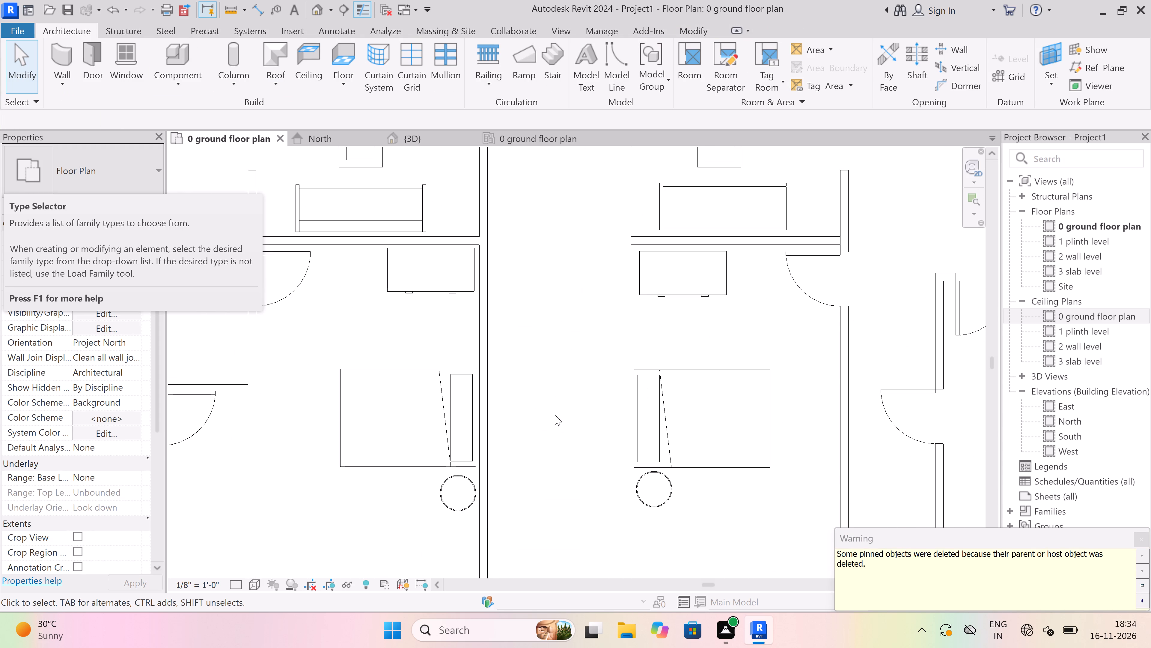
key("Escape")
scroll(489, 361, "down", 5)
key("Escape")
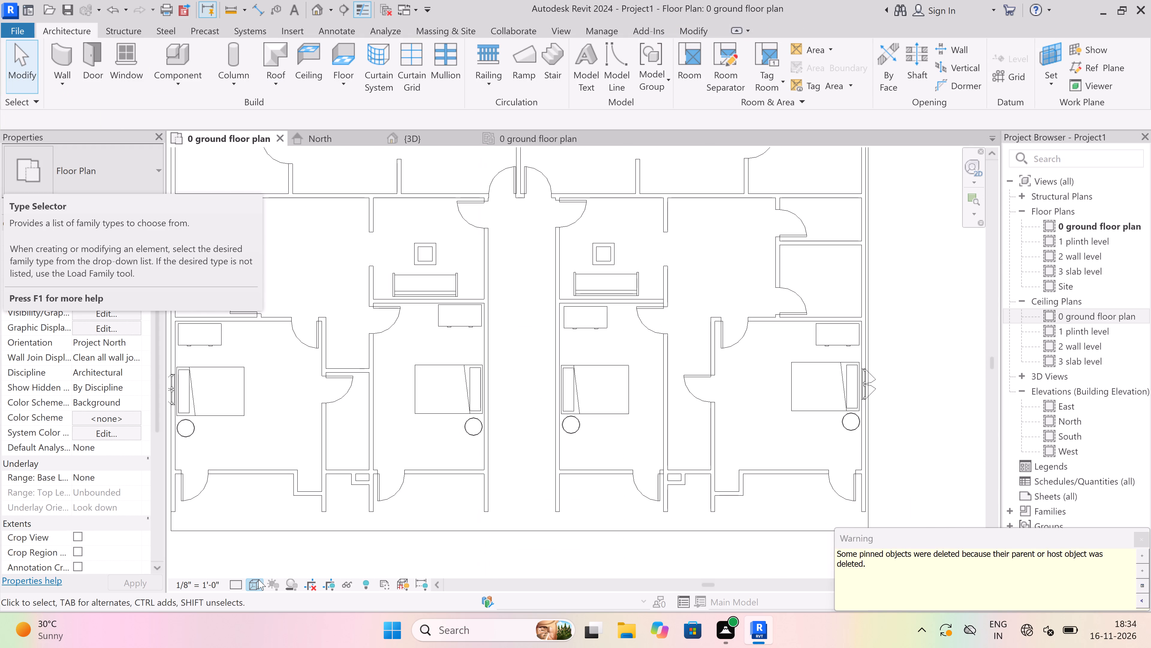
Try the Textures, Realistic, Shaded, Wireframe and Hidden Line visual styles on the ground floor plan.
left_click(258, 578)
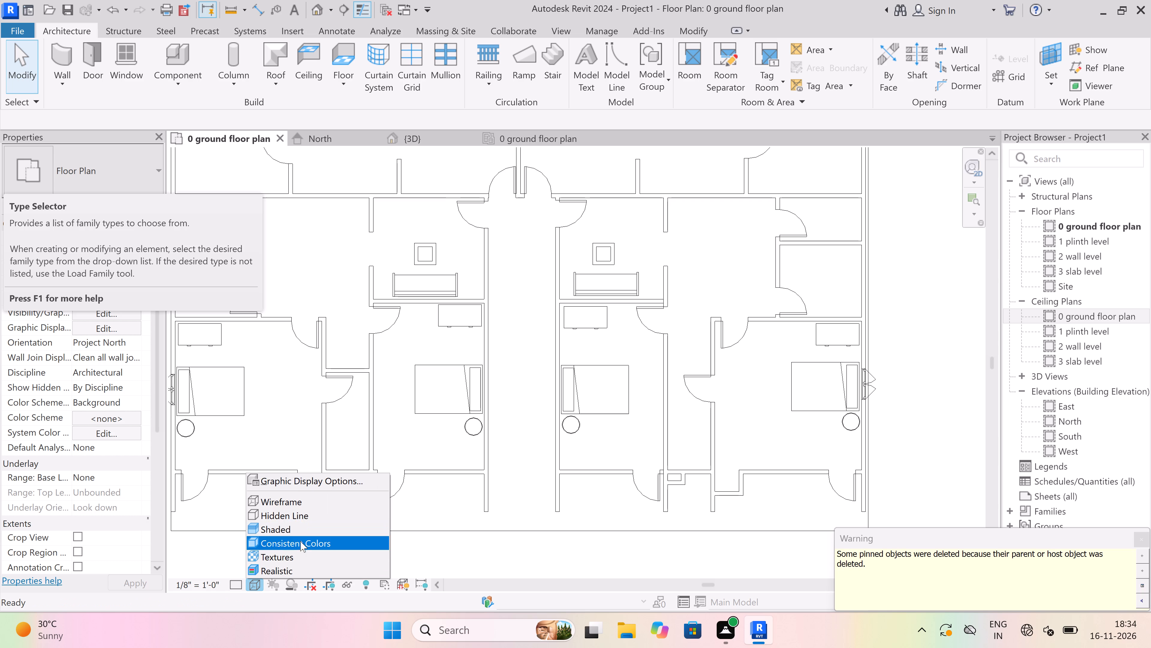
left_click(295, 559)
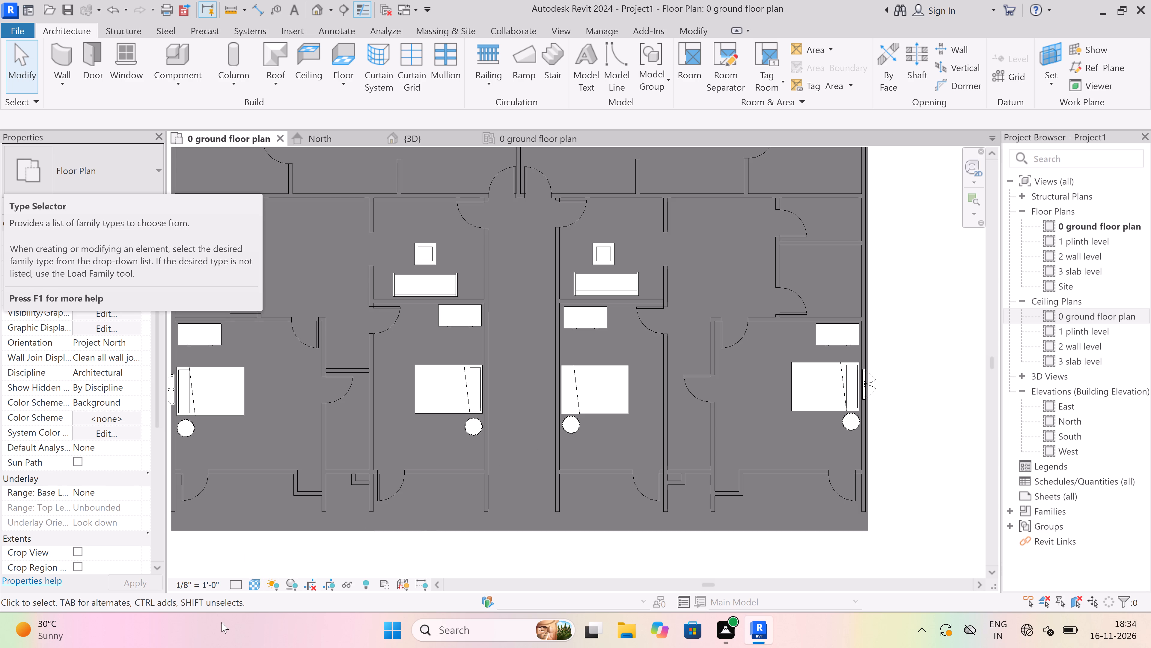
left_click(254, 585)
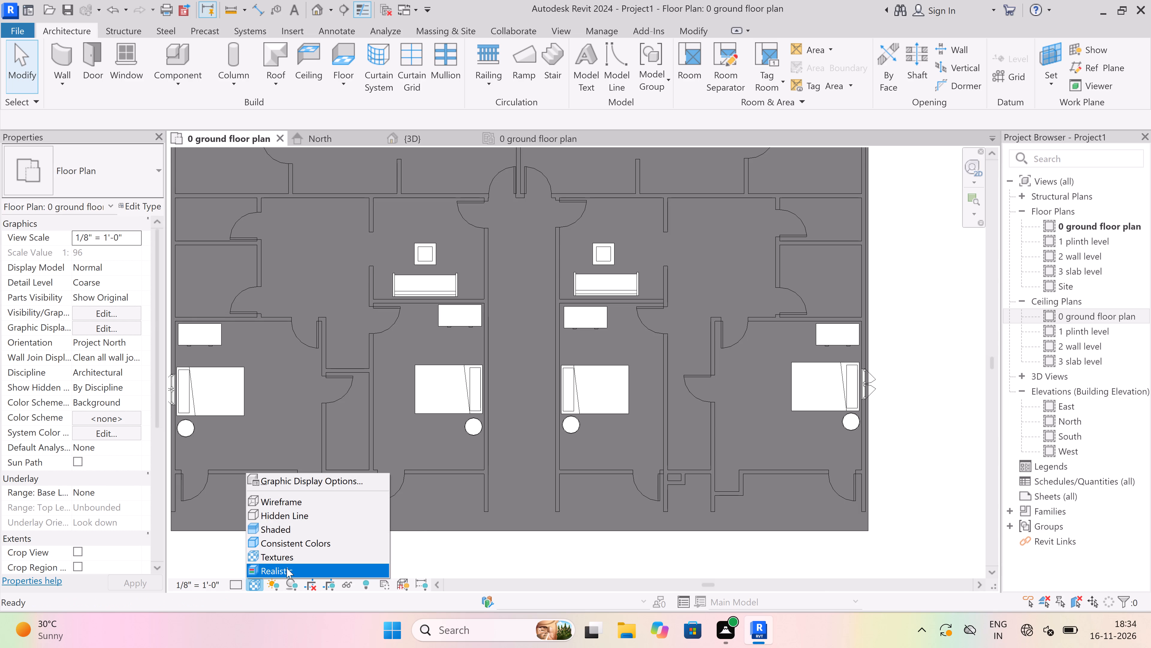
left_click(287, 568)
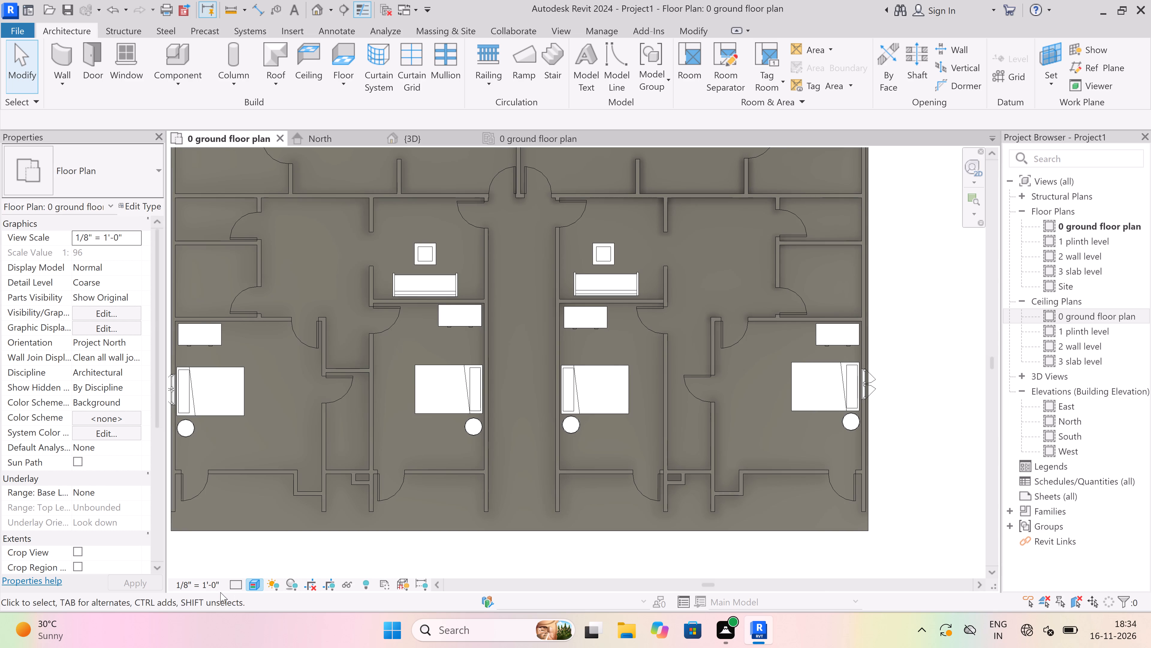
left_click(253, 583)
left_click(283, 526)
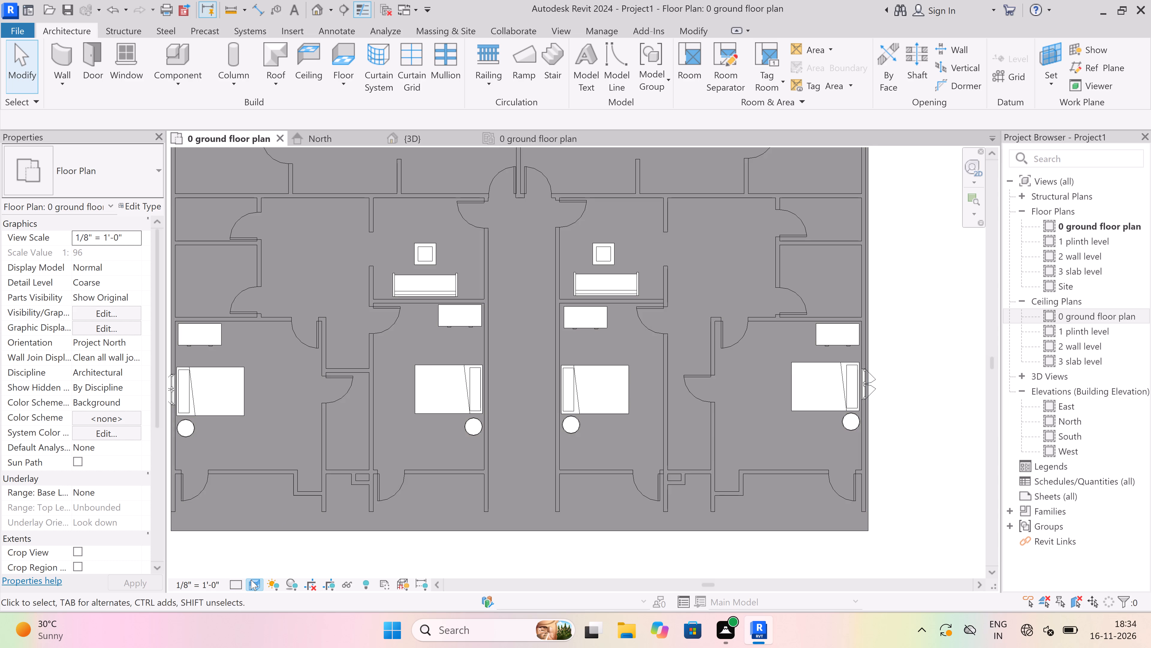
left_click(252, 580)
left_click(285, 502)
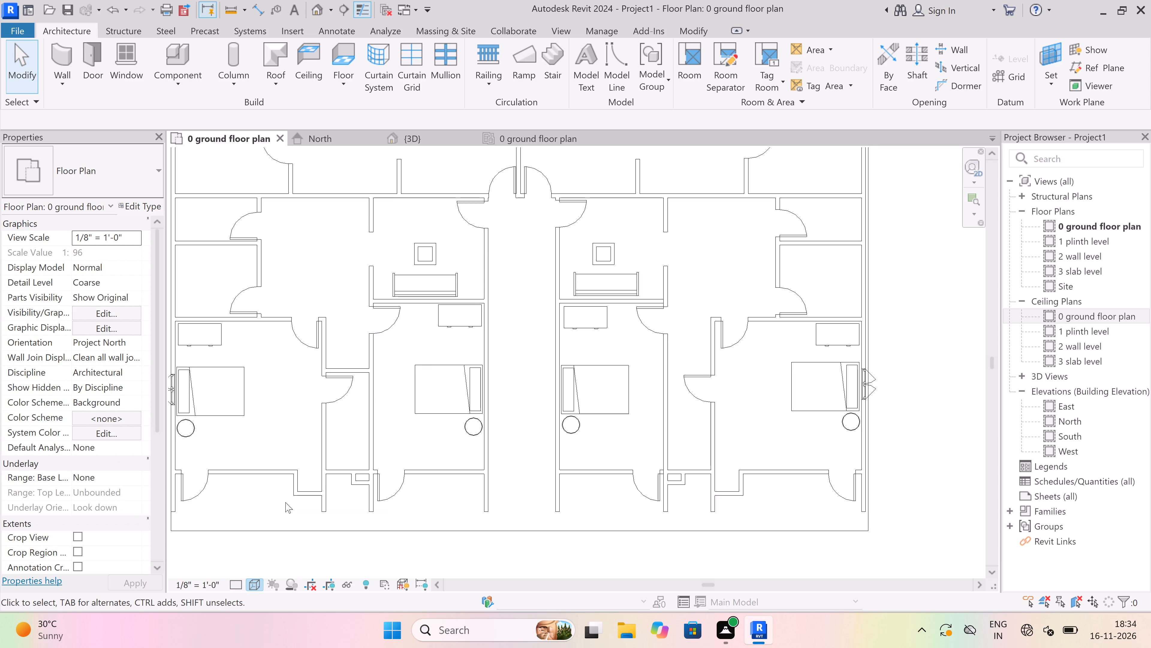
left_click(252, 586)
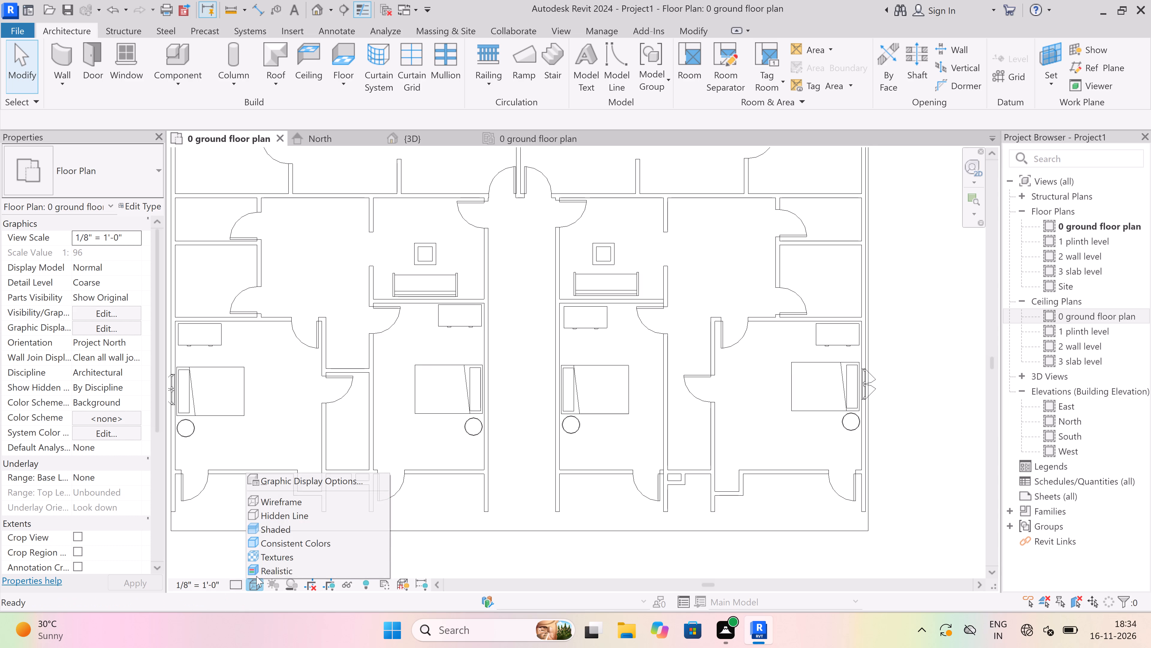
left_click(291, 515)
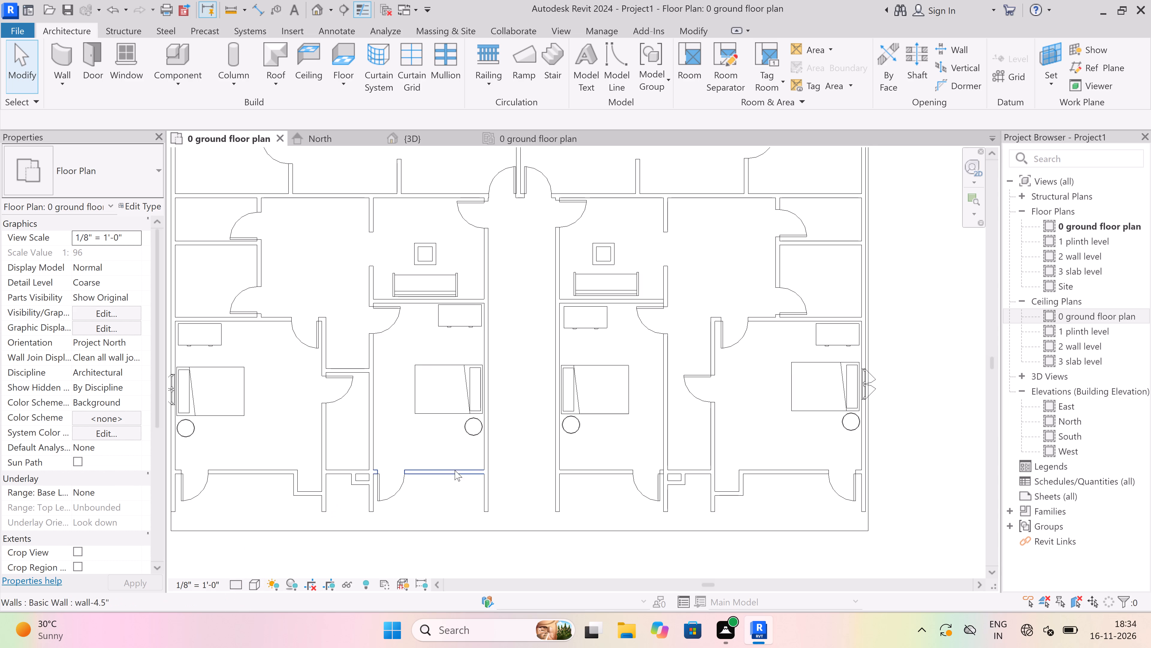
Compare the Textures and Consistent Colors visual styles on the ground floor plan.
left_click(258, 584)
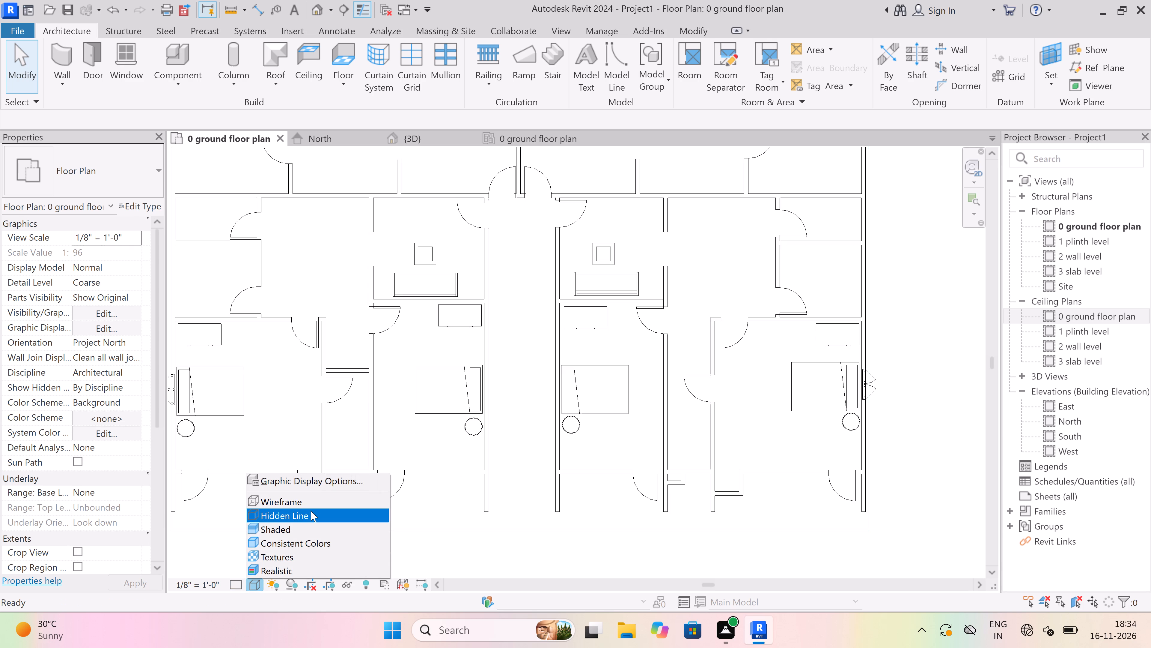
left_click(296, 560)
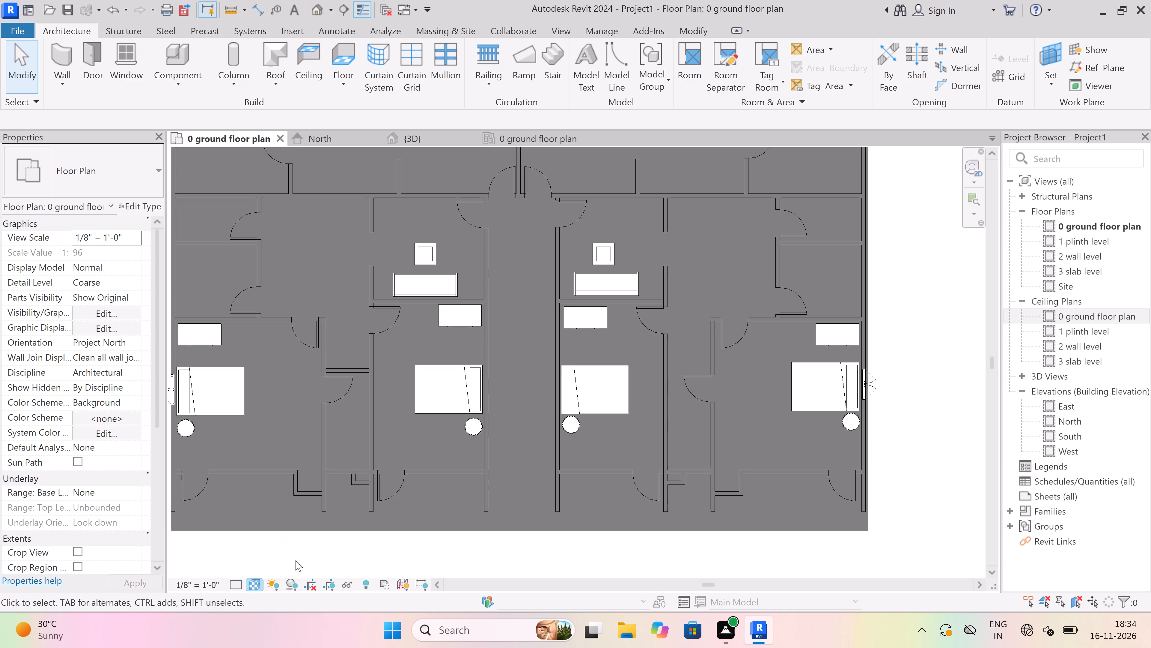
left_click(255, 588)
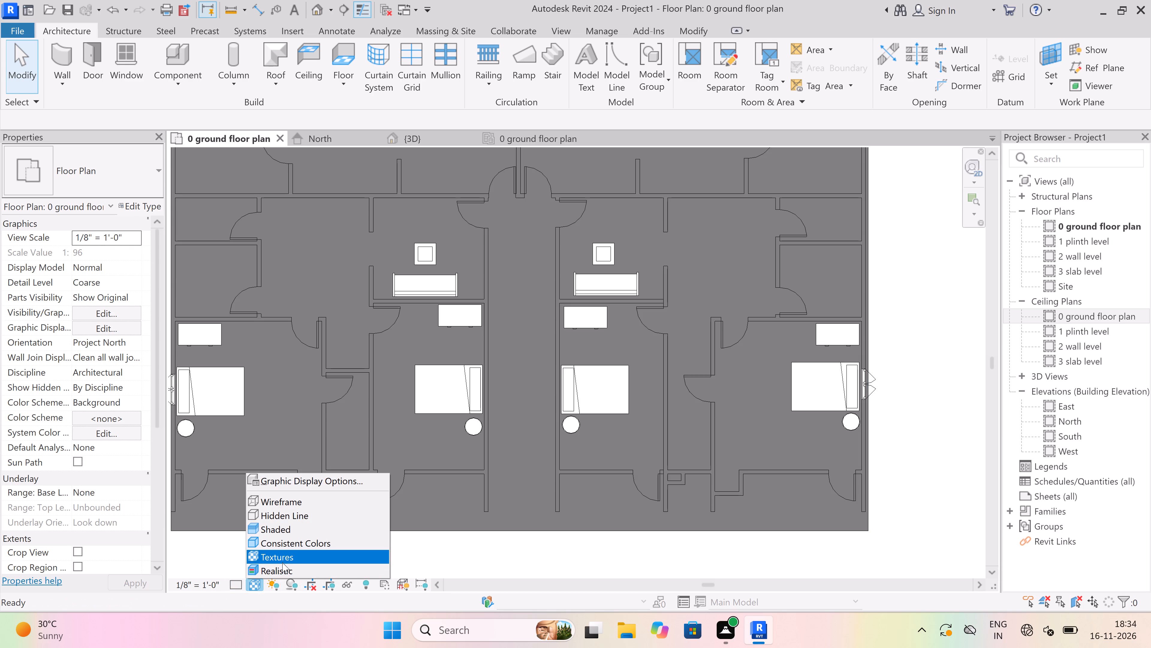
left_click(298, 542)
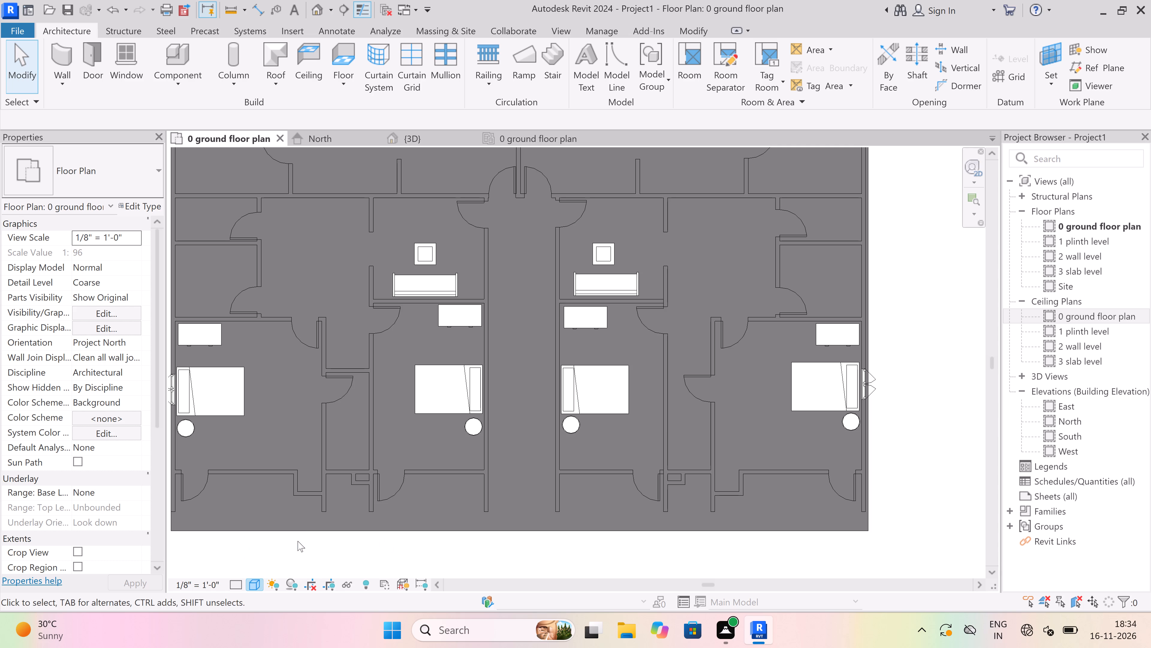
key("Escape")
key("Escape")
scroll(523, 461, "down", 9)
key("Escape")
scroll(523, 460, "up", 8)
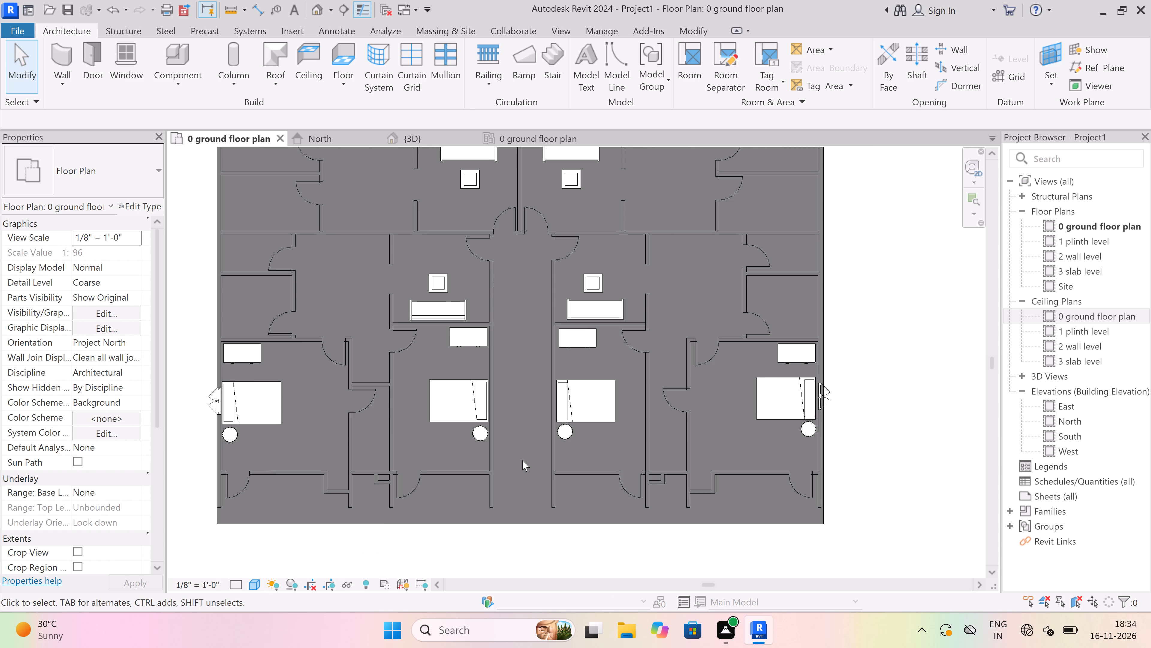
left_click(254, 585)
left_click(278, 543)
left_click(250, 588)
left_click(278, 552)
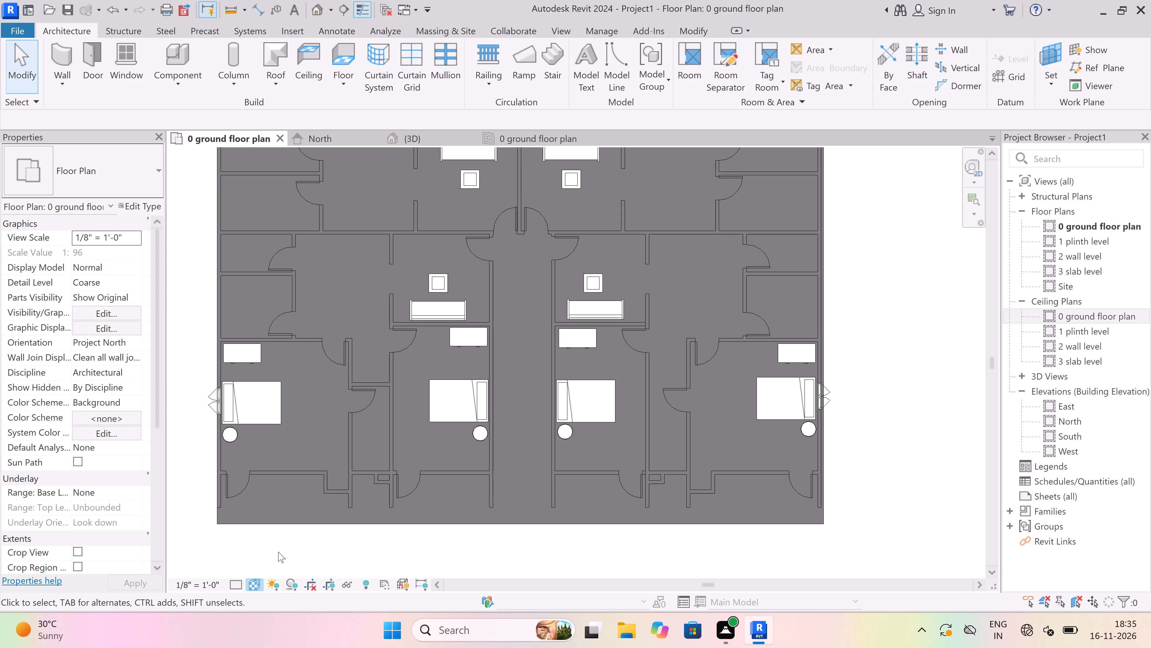
Set the ground floor plan's visual style to Hidden Line.
left_click(249, 583)
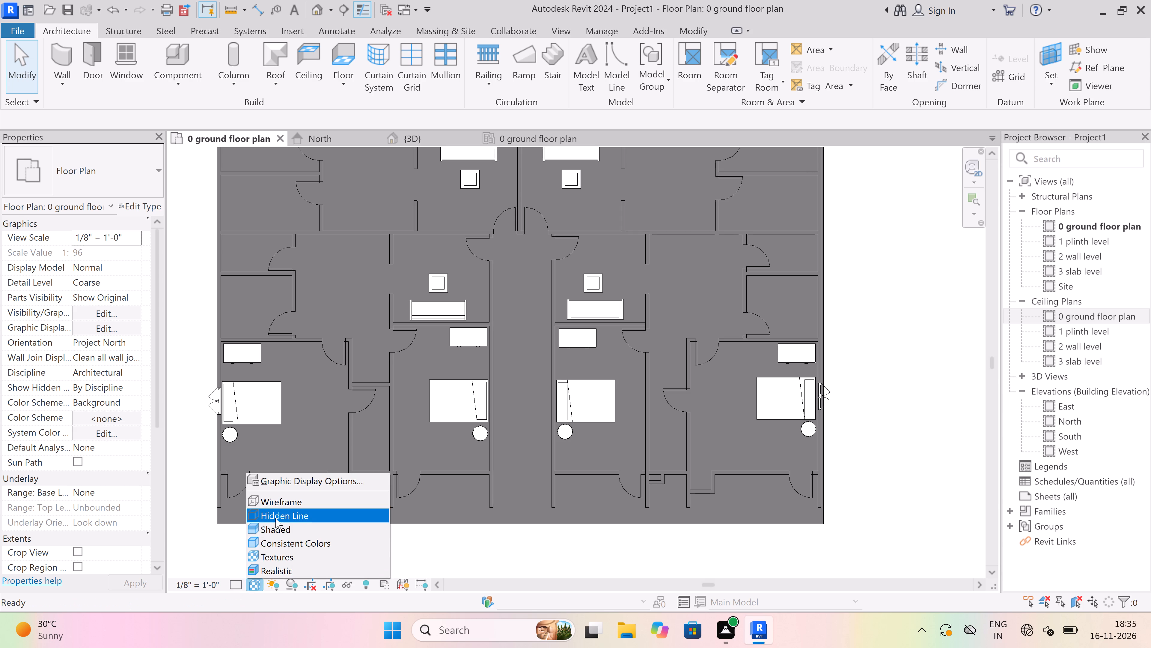
left_click(275, 518)
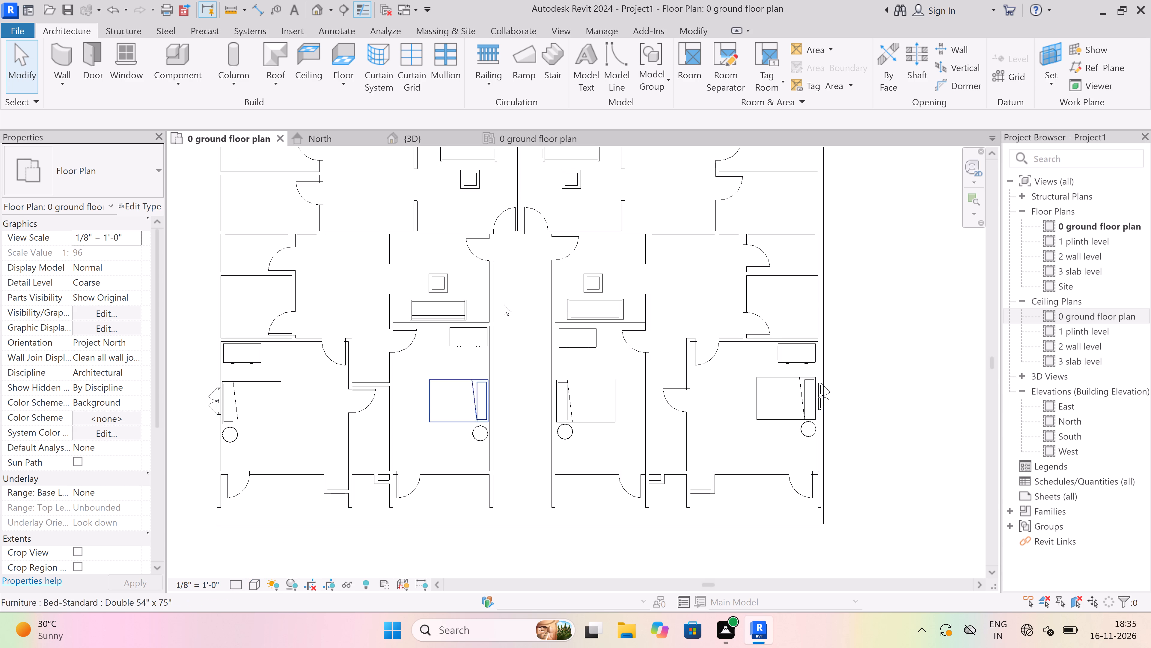
Start a new stair of the "stairs" type with base level 1 plinth level and top level 2 wall level.
scroll(506, 300, "up", 3)
scroll(535, 360, "down", 4)
scroll(552, 443, "up", 4)
scroll(532, 322, "down", 4)
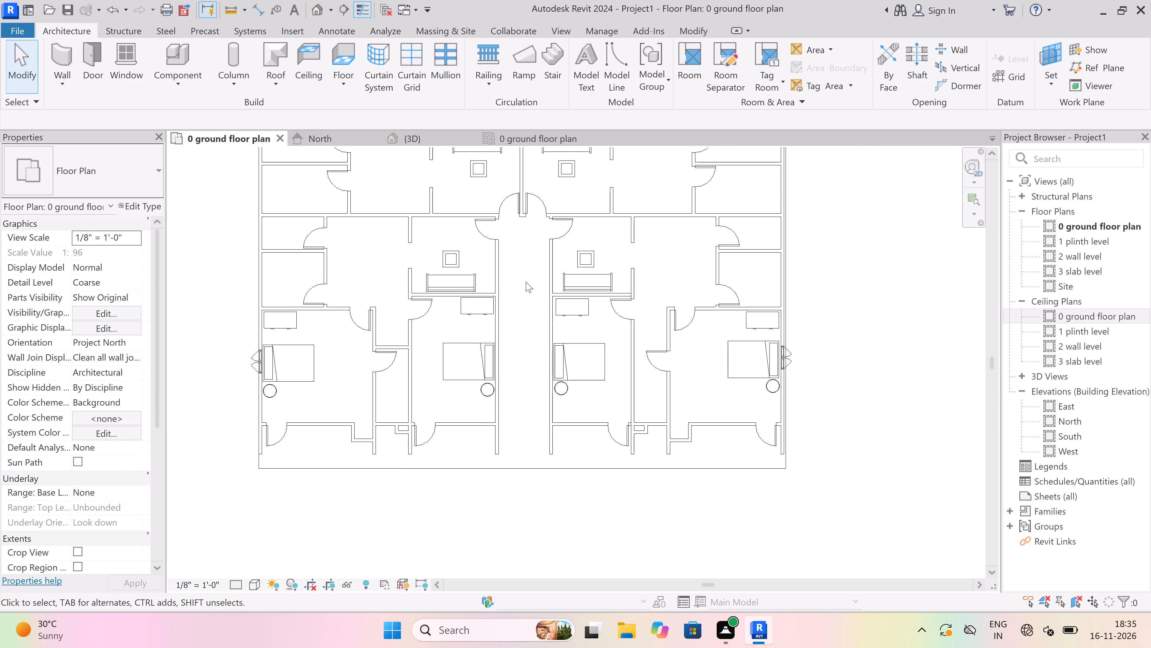
scroll(526, 281, "up", 4)
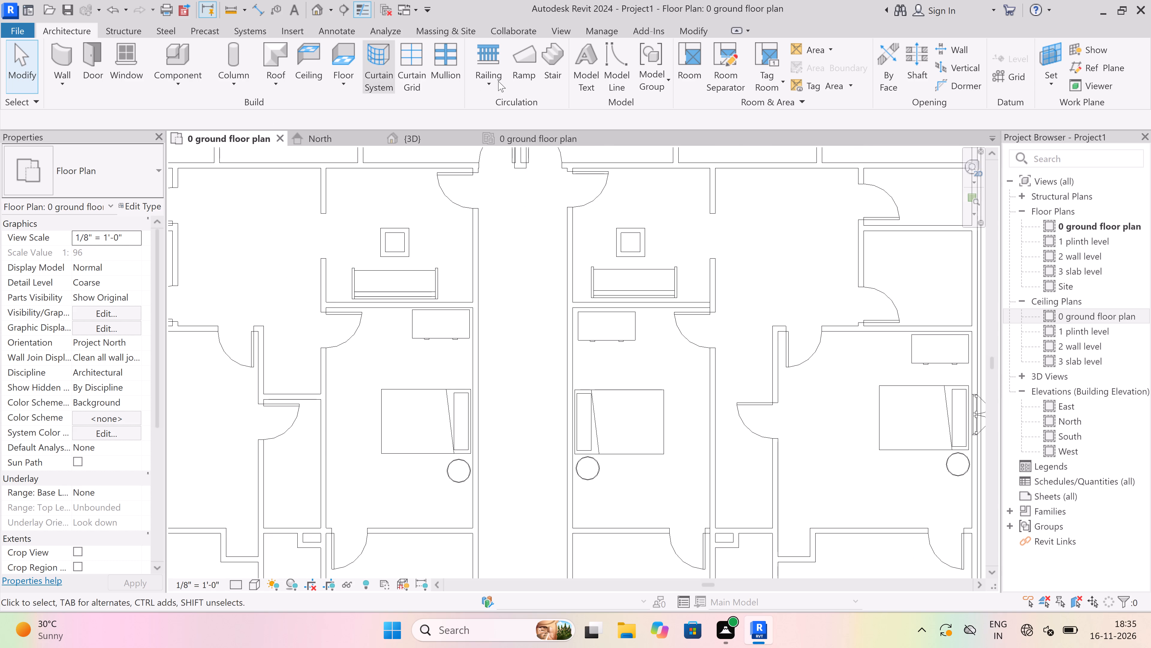
left_click(547, 77)
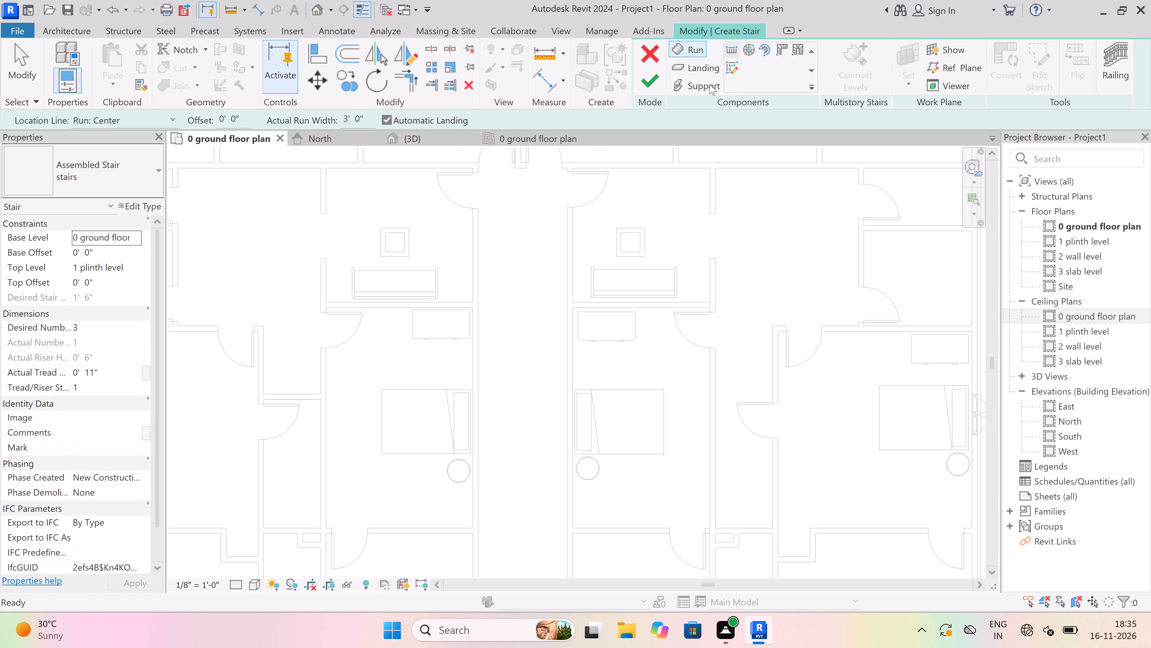
left_click(729, 49)
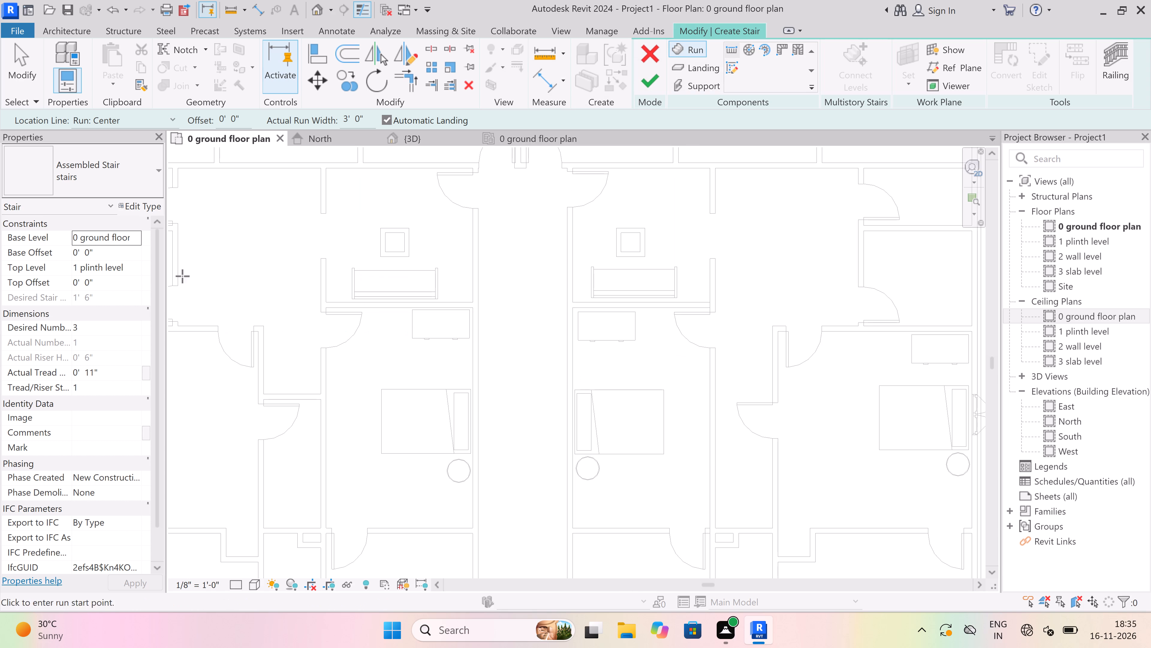
left_click(133, 236)
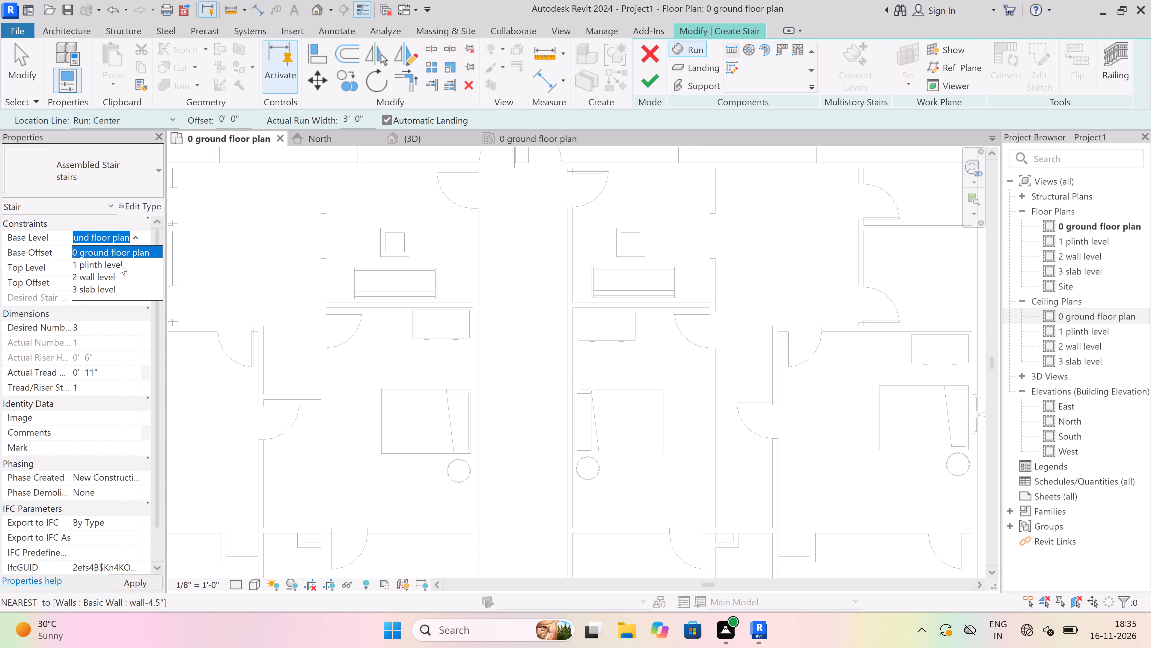
left_click(120, 264)
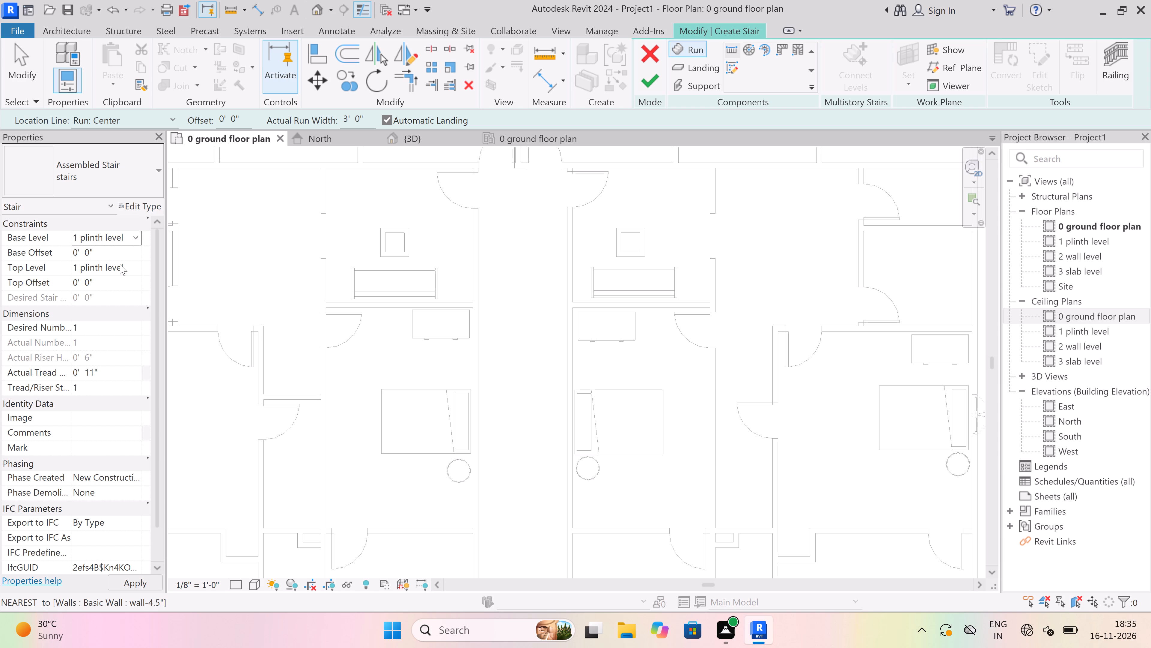
left_click(134, 265)
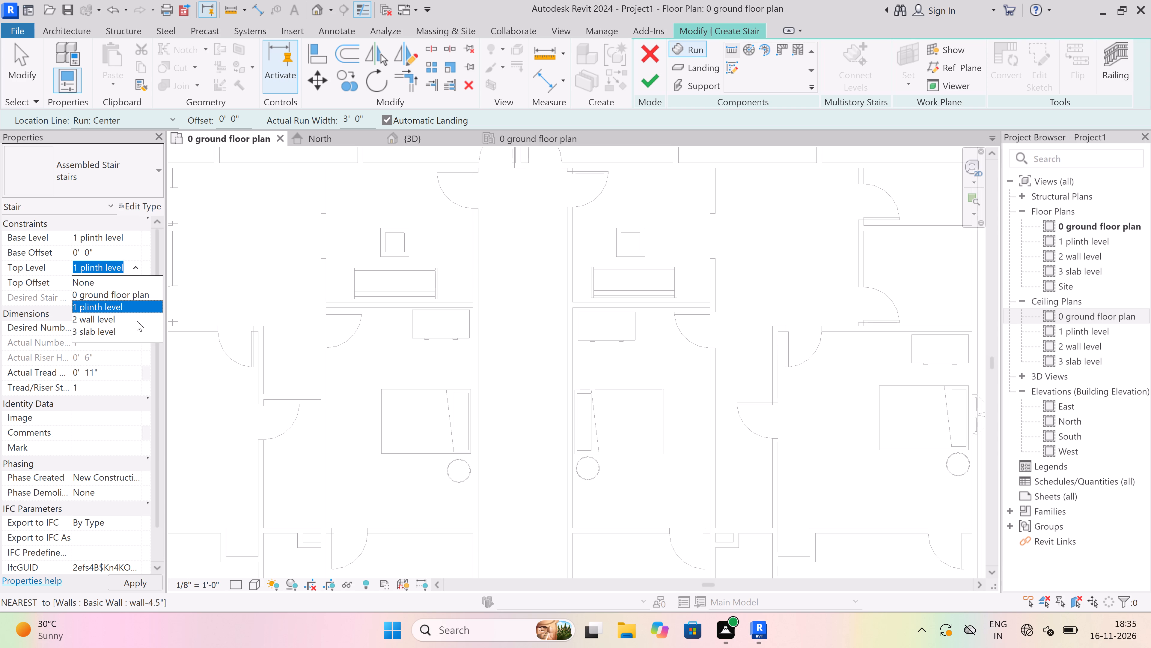
left_click(126, 319)
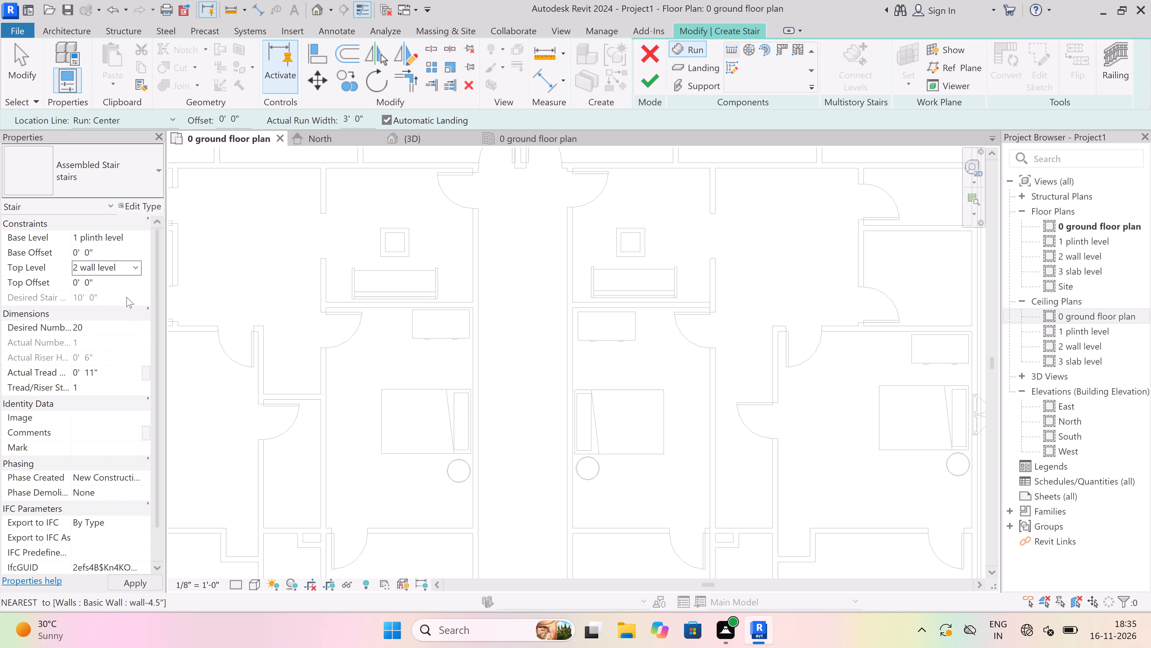
left_click(137, 264)
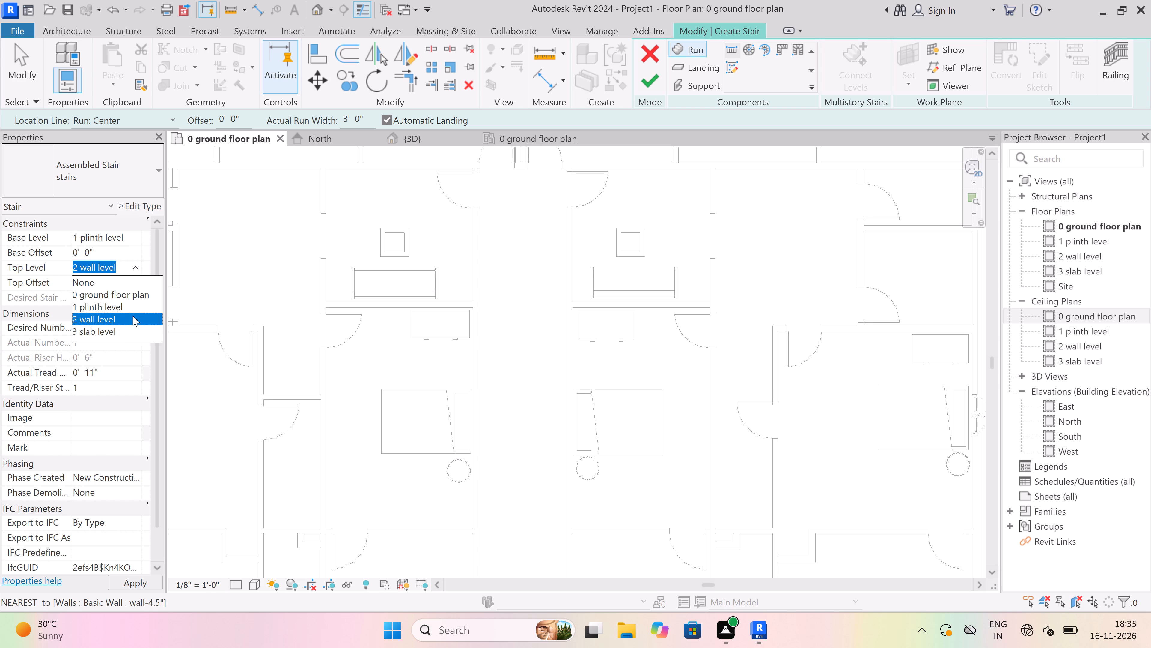
key("Escape")
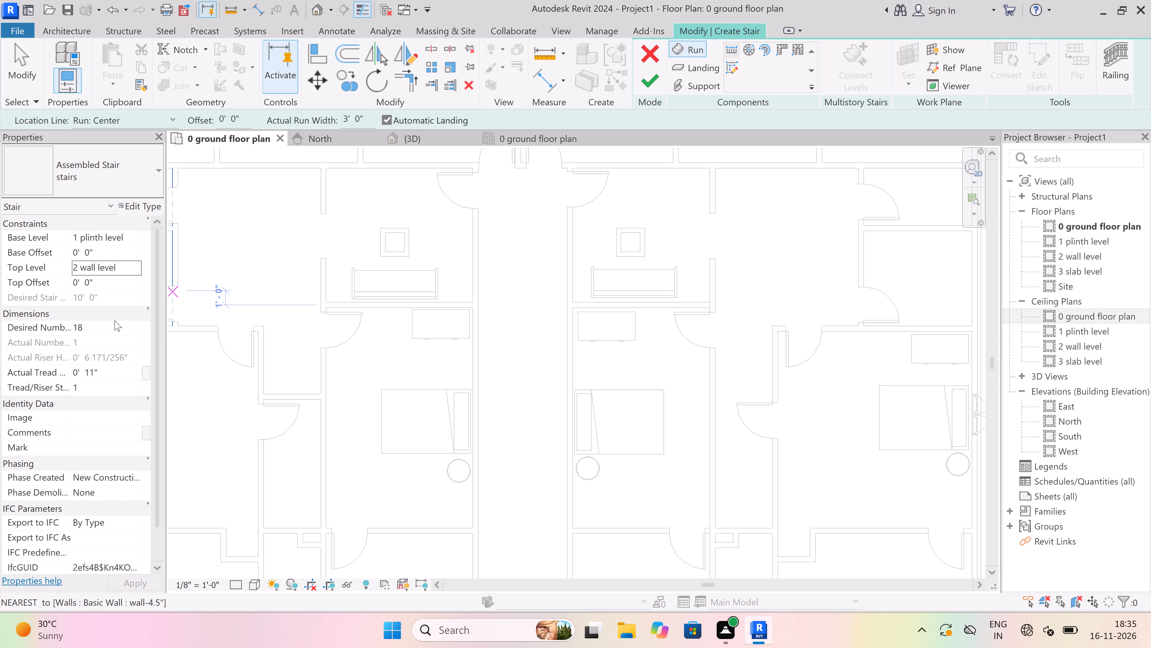
Set the new stair's desired number of risers to 25.
left_click(94, 324)
key("BackSpace")
key("BackSpace")
key("BackSpace")
key("BackSpace")
key("BackSpace")
key("BackSpace")
key("BackSpace")
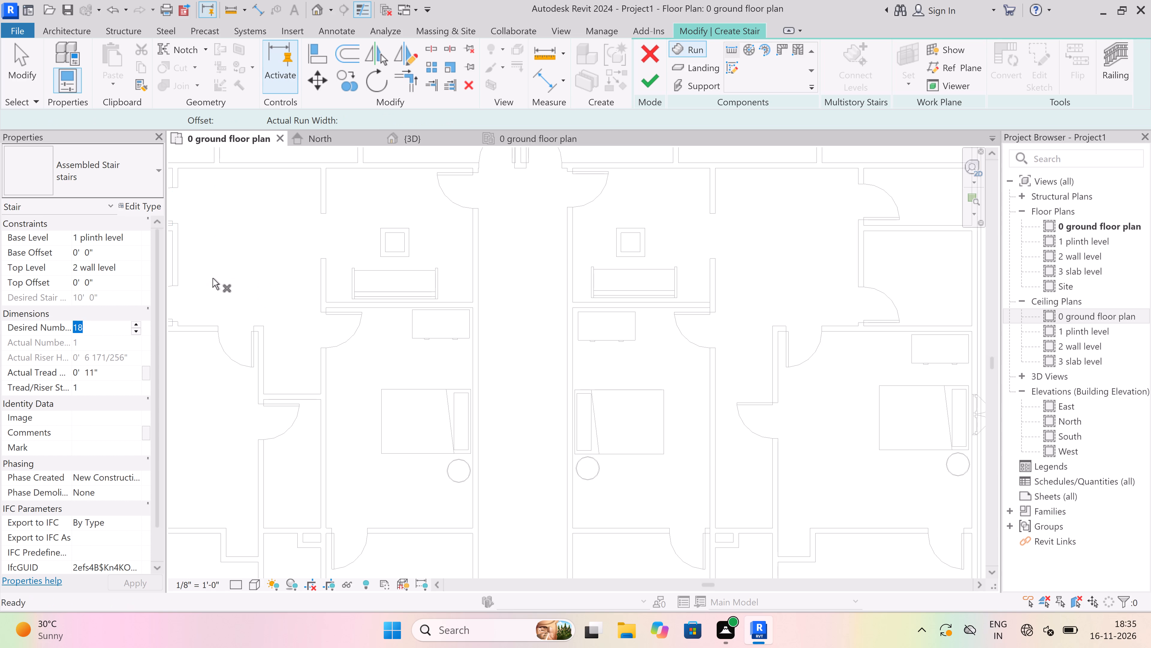
left_click(111, 326)
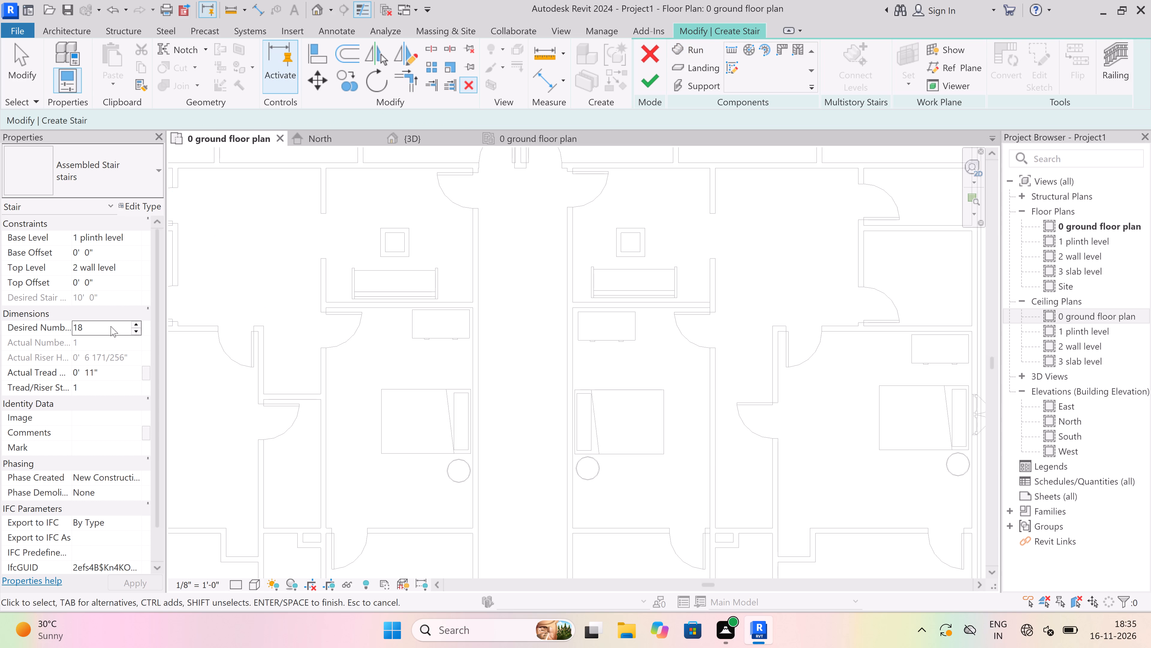
key("BackSpace")
type("25")
Set the actual run width of the straight stair run to 2'.
left_click(727, 46)
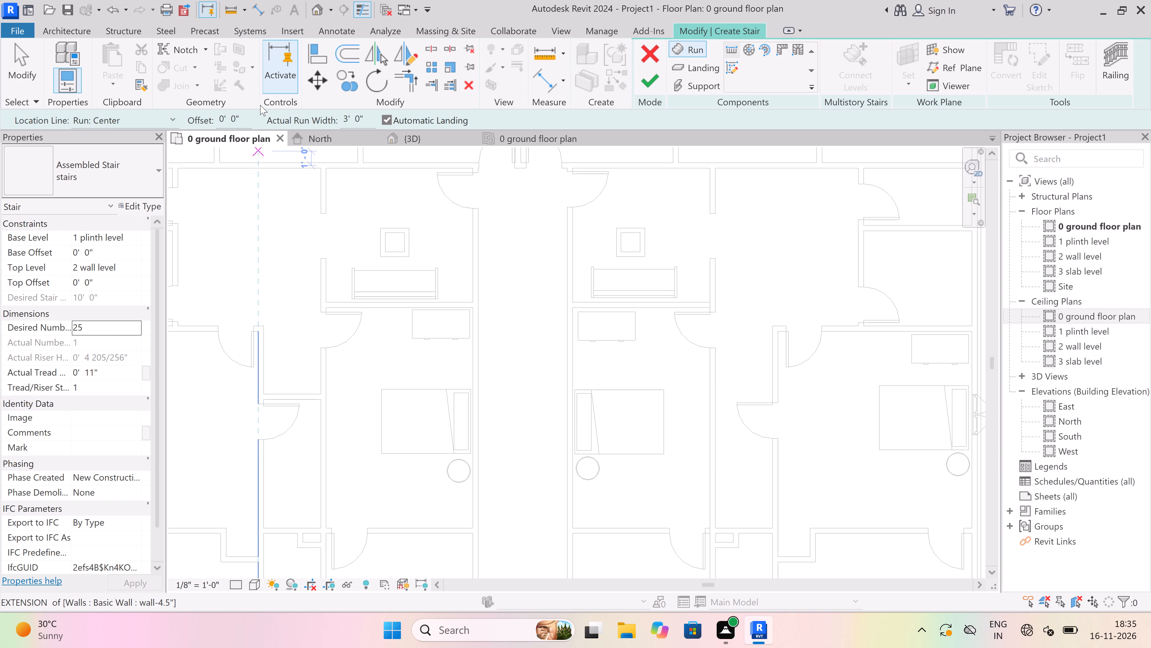
left_click_drag(370, 117, 351, 121)
left_click_drag(351, 121, 340, 124)
key("BackSpace")
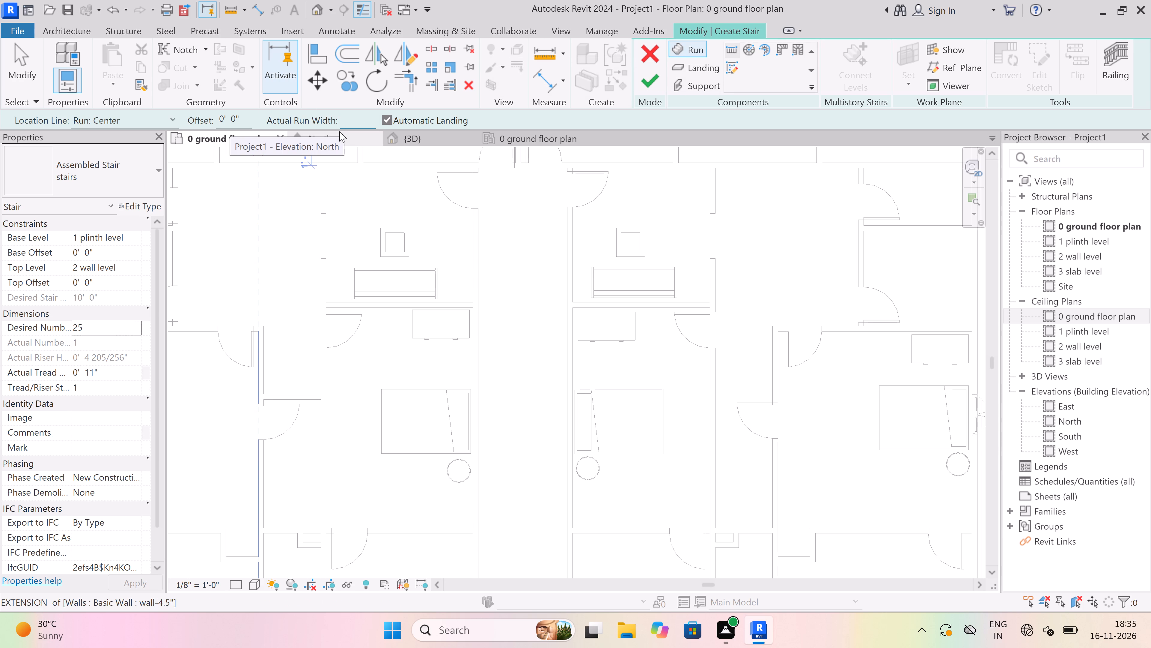
type("2'")
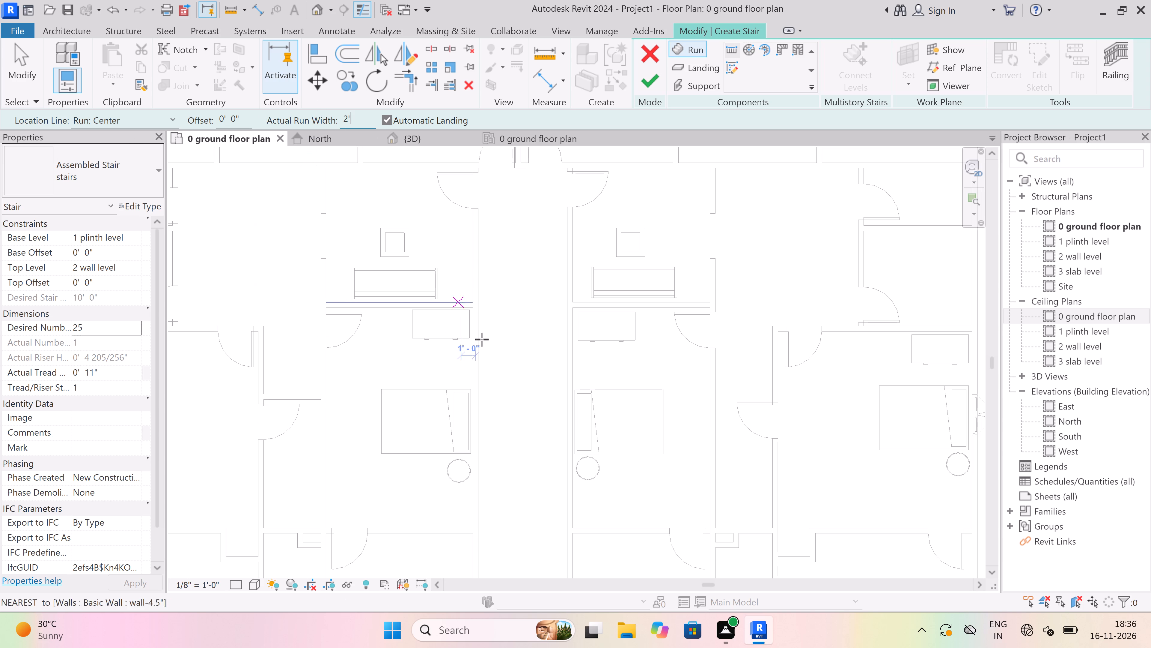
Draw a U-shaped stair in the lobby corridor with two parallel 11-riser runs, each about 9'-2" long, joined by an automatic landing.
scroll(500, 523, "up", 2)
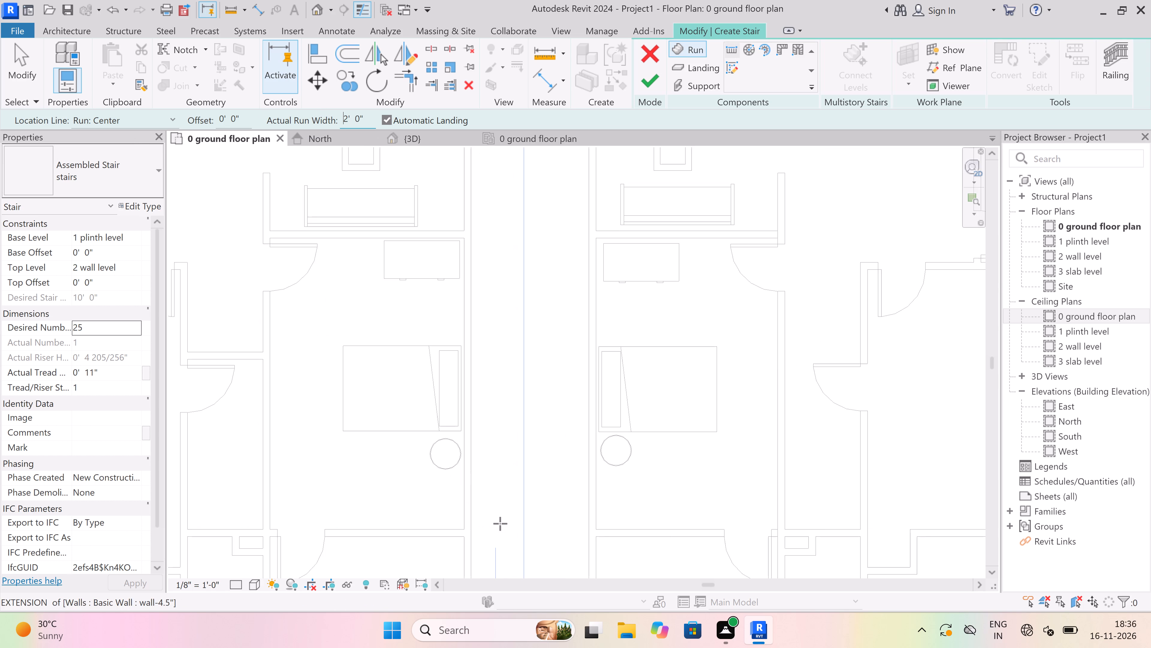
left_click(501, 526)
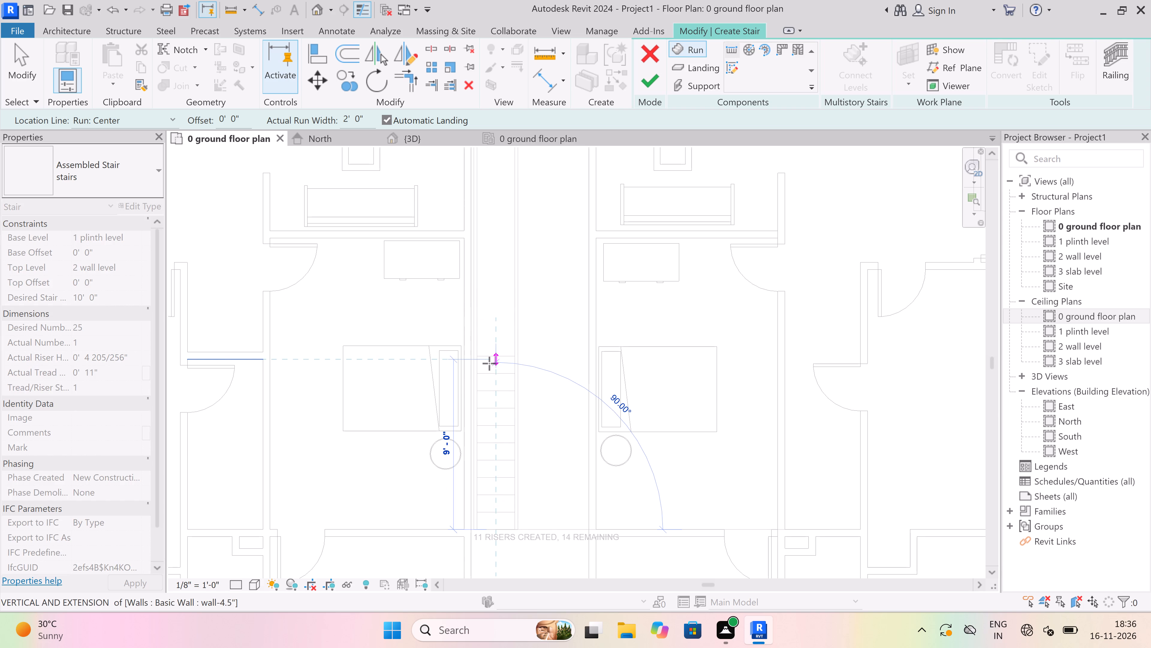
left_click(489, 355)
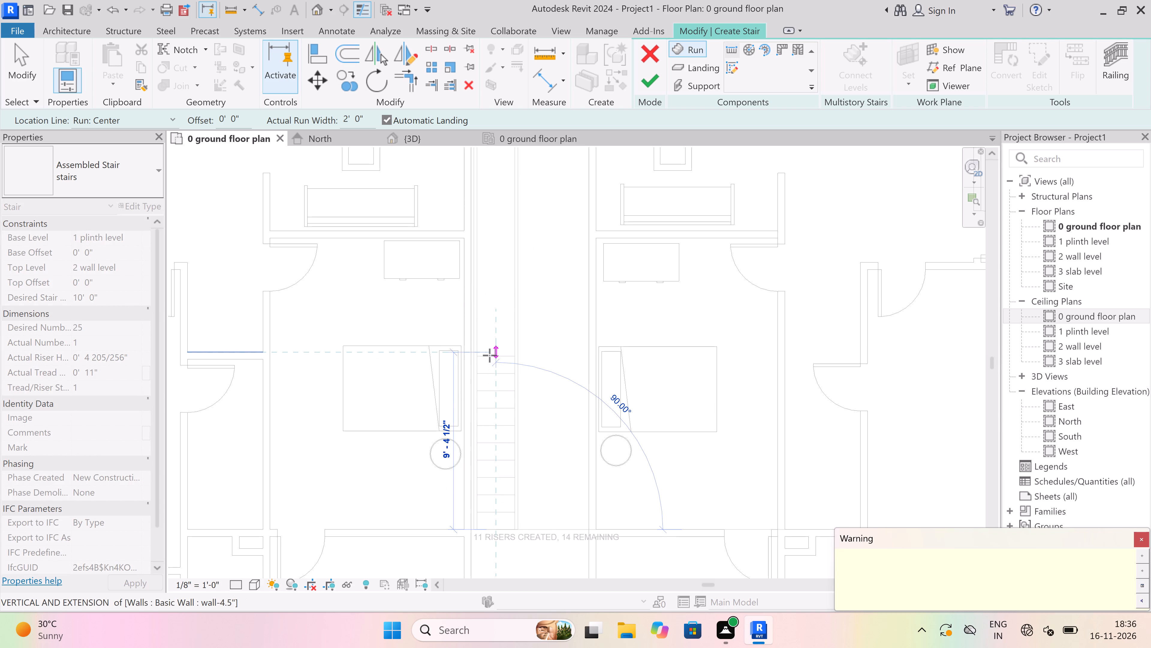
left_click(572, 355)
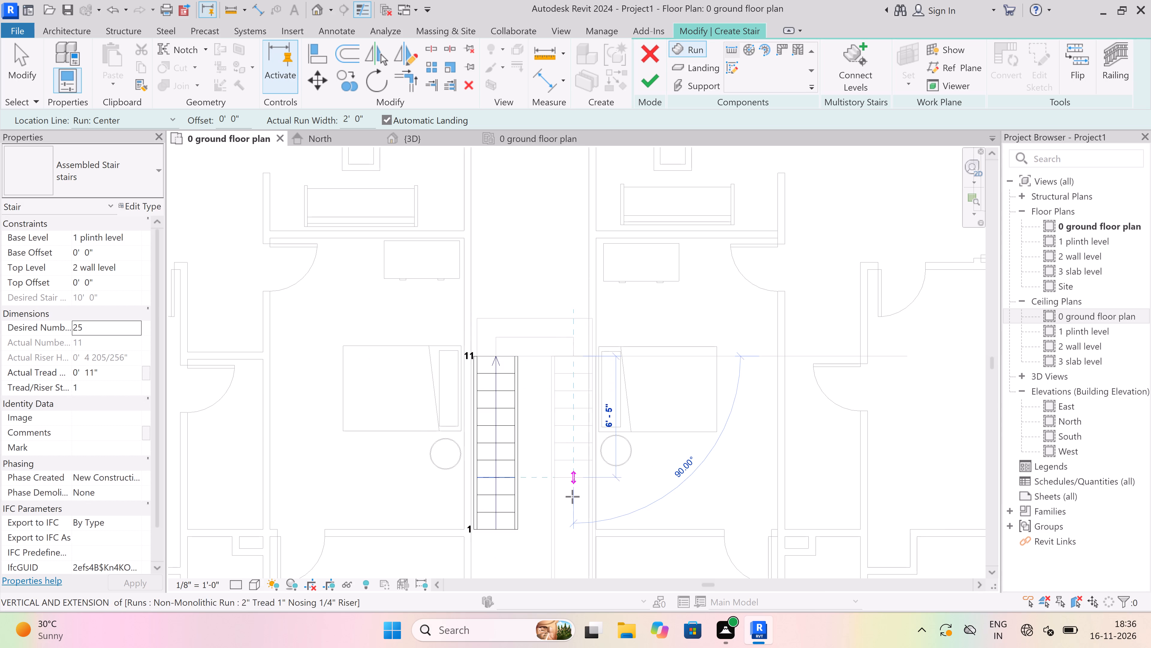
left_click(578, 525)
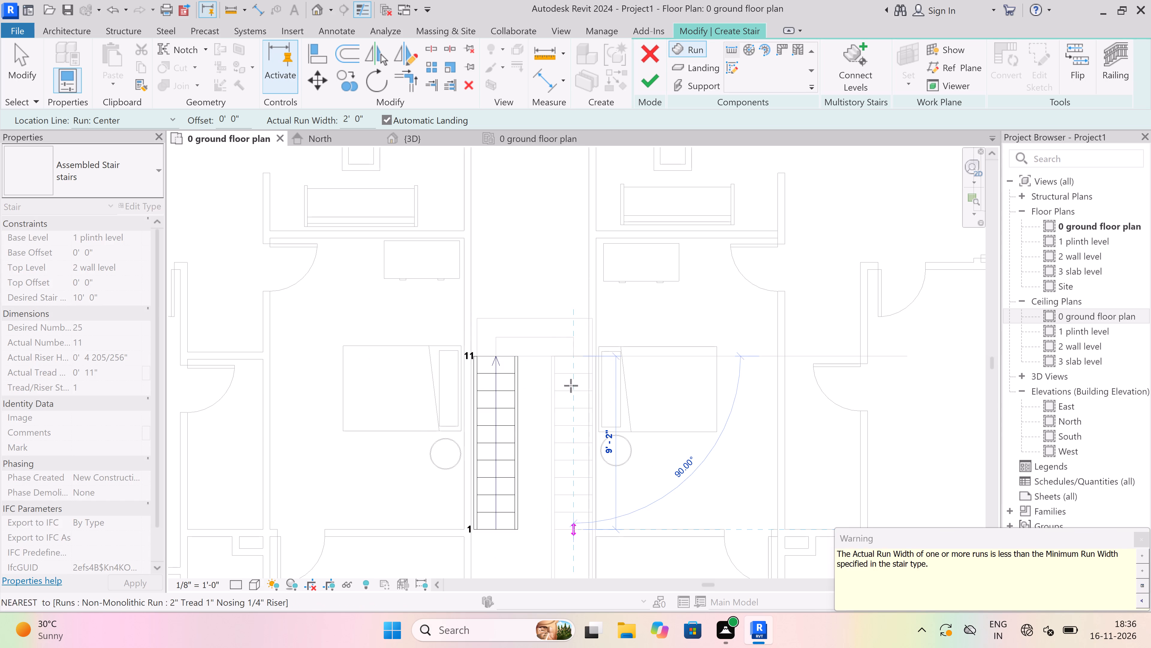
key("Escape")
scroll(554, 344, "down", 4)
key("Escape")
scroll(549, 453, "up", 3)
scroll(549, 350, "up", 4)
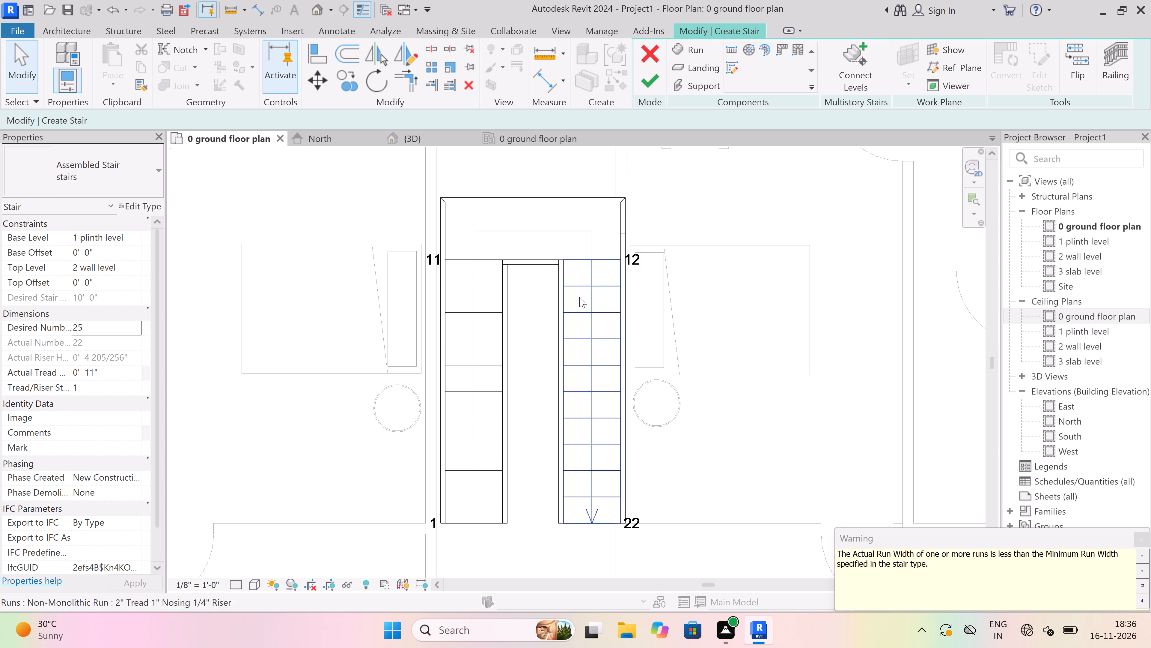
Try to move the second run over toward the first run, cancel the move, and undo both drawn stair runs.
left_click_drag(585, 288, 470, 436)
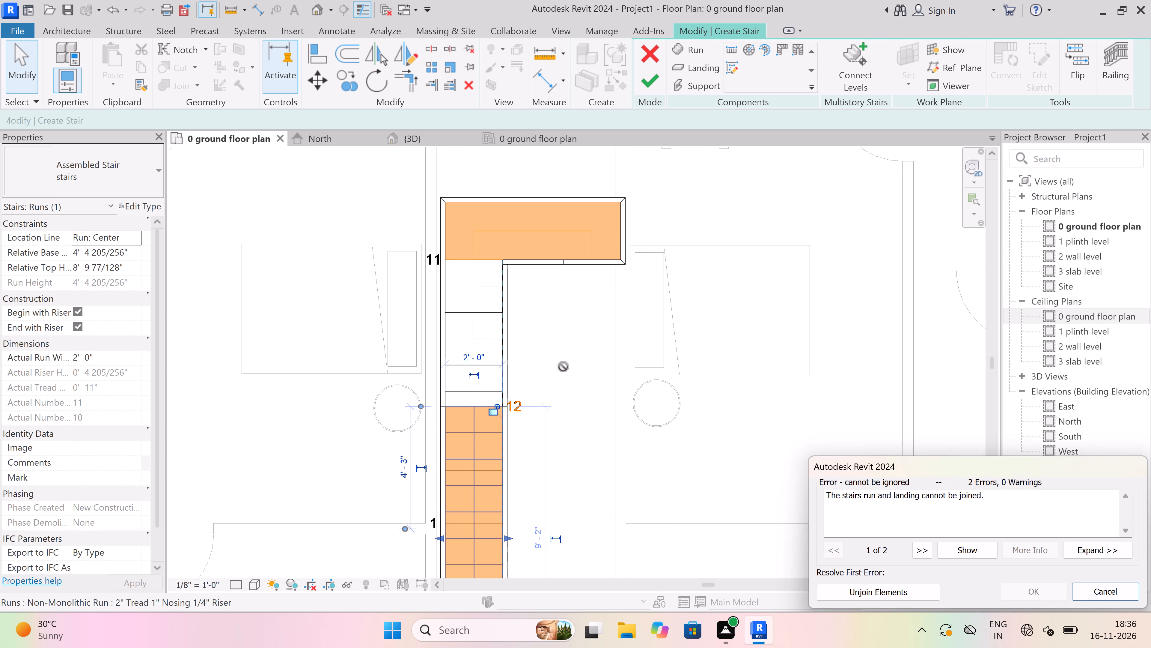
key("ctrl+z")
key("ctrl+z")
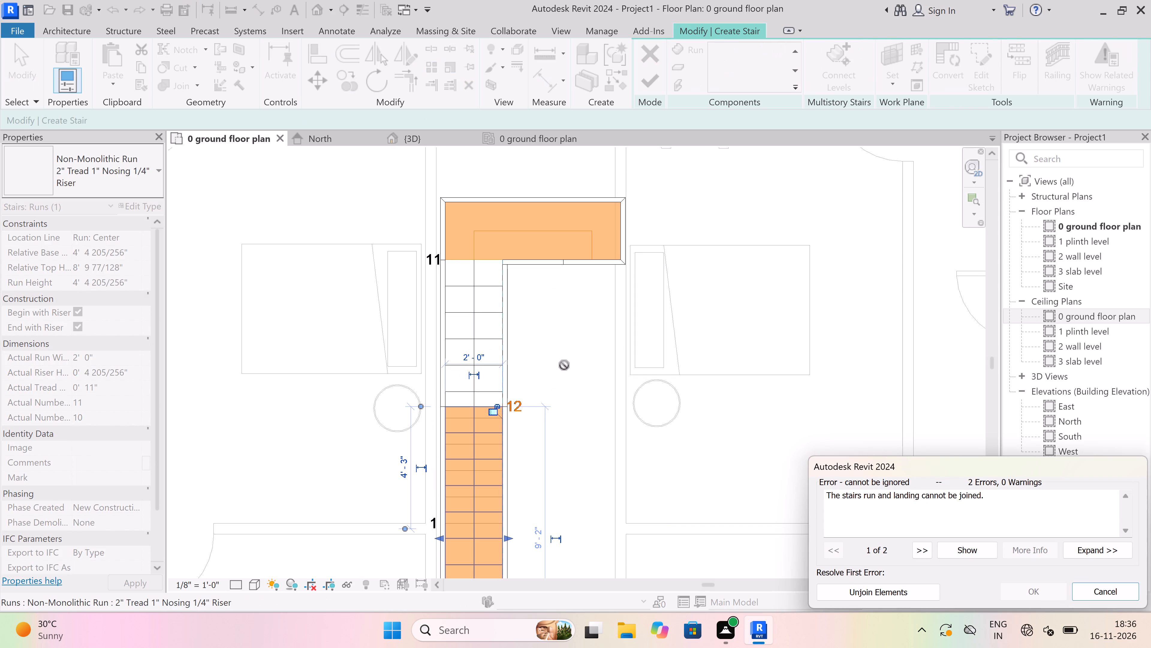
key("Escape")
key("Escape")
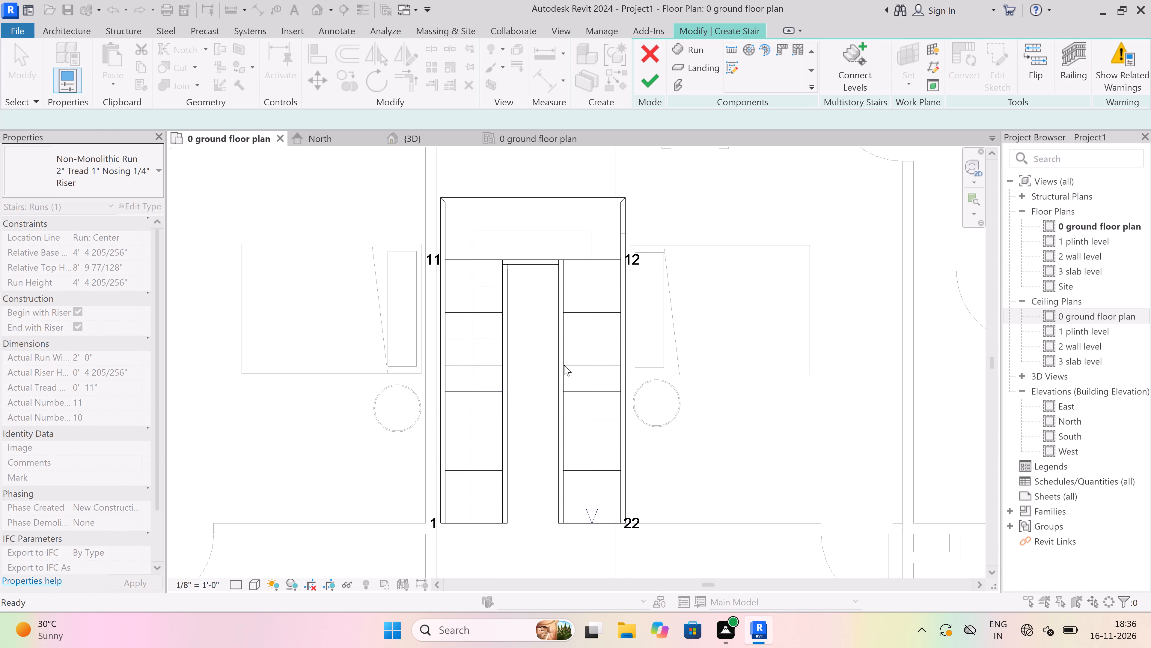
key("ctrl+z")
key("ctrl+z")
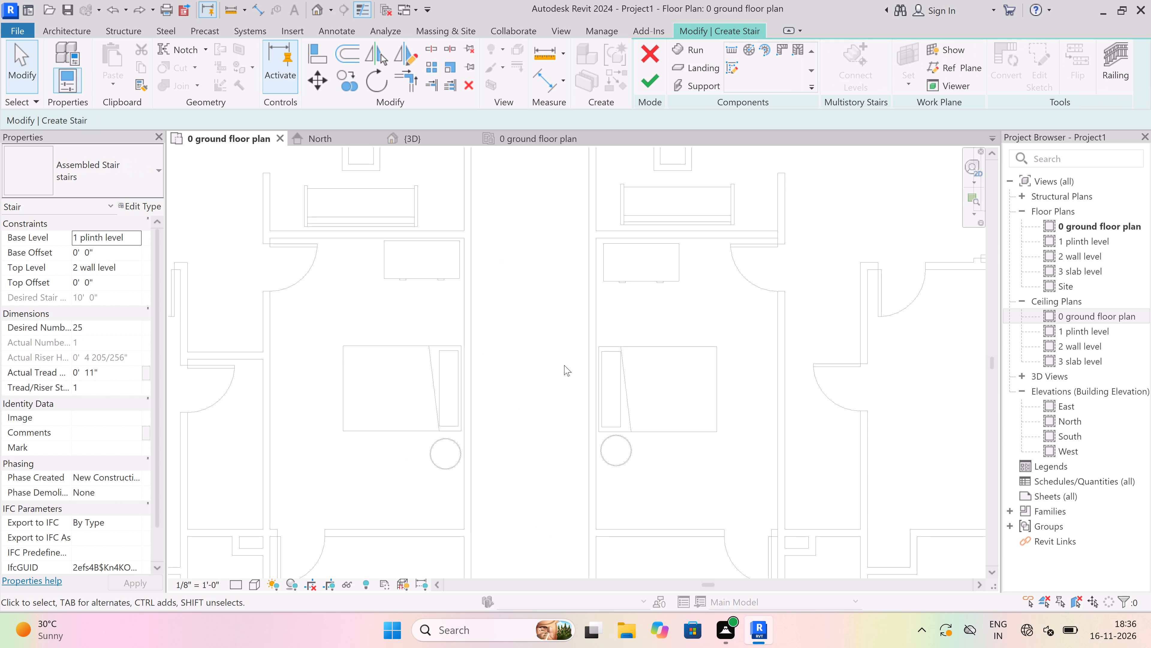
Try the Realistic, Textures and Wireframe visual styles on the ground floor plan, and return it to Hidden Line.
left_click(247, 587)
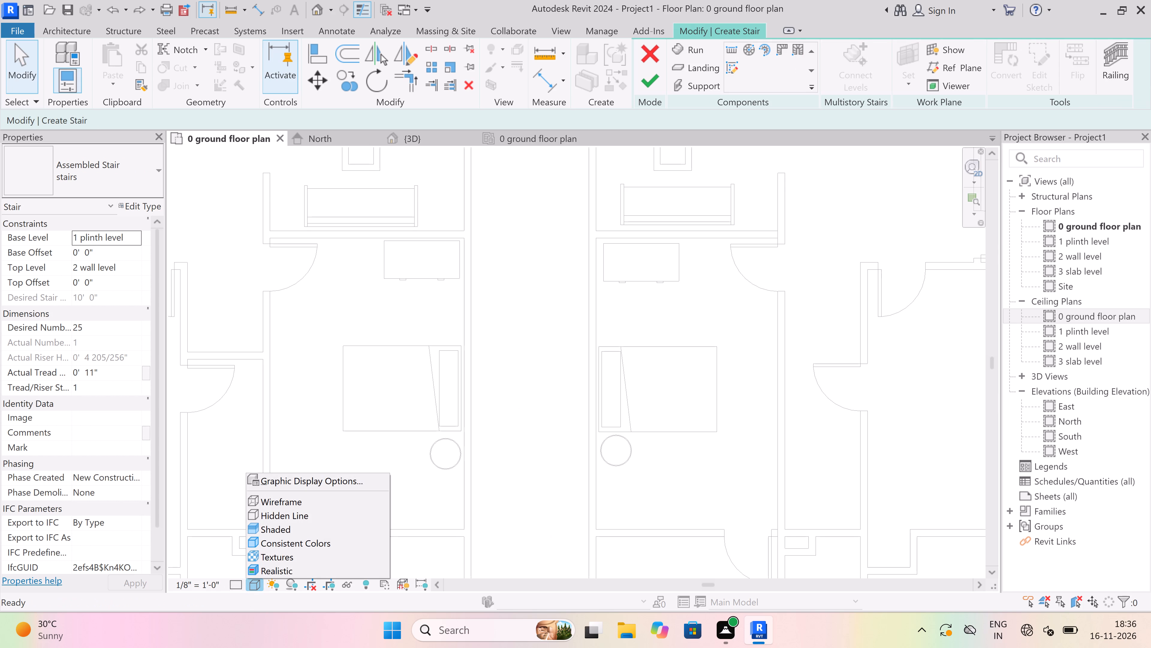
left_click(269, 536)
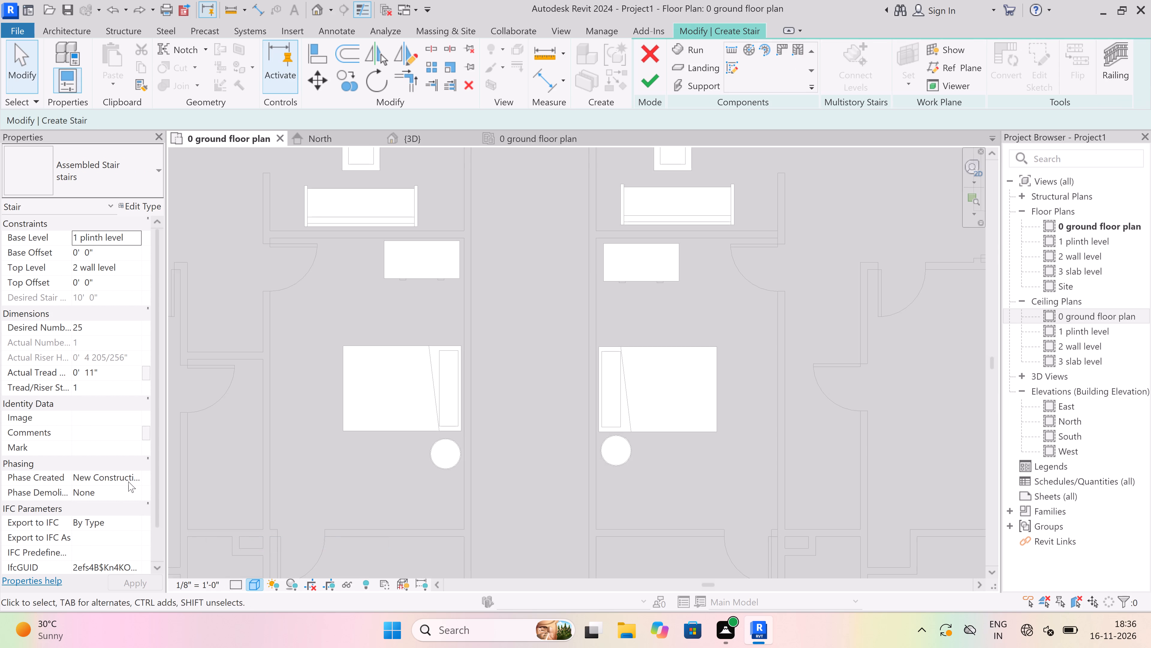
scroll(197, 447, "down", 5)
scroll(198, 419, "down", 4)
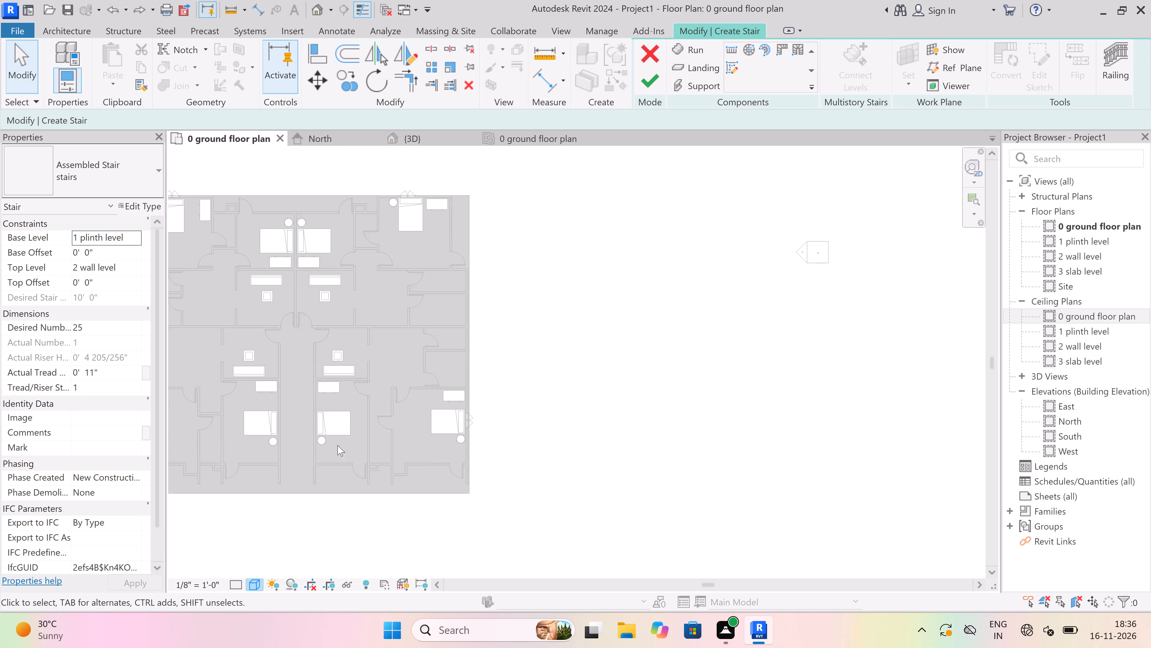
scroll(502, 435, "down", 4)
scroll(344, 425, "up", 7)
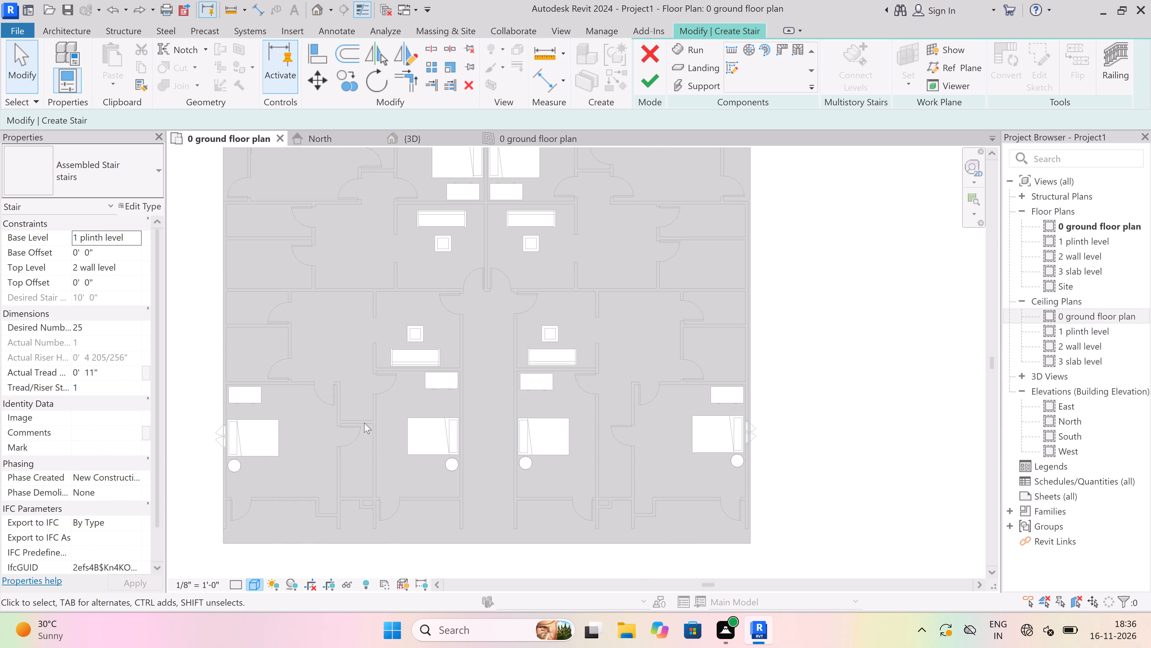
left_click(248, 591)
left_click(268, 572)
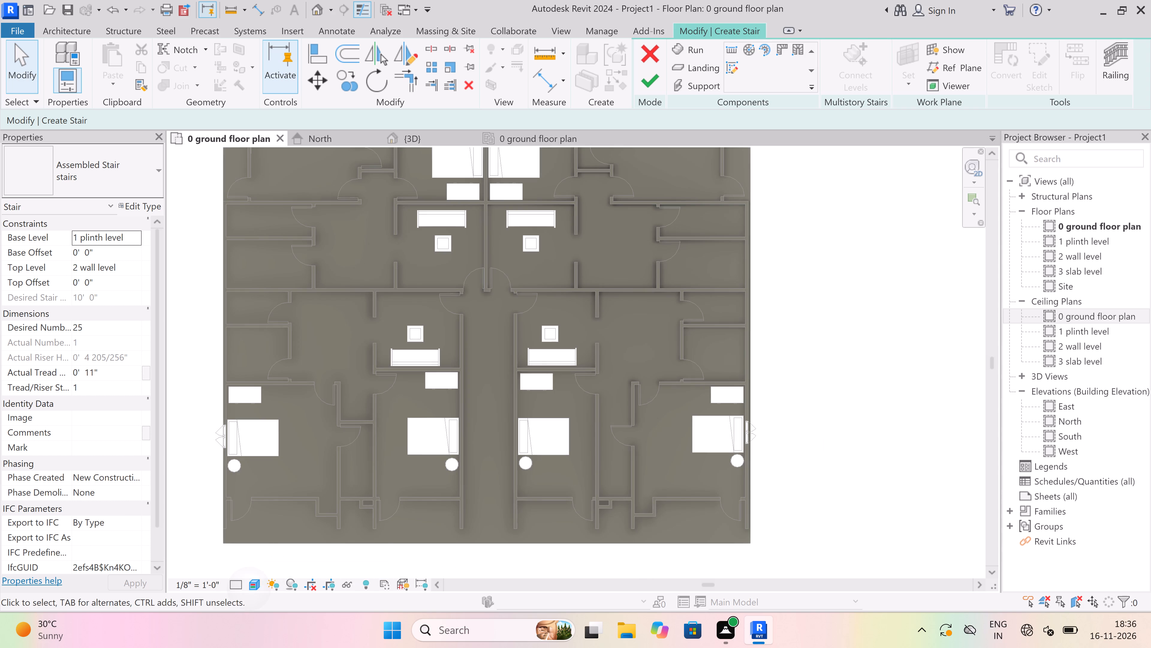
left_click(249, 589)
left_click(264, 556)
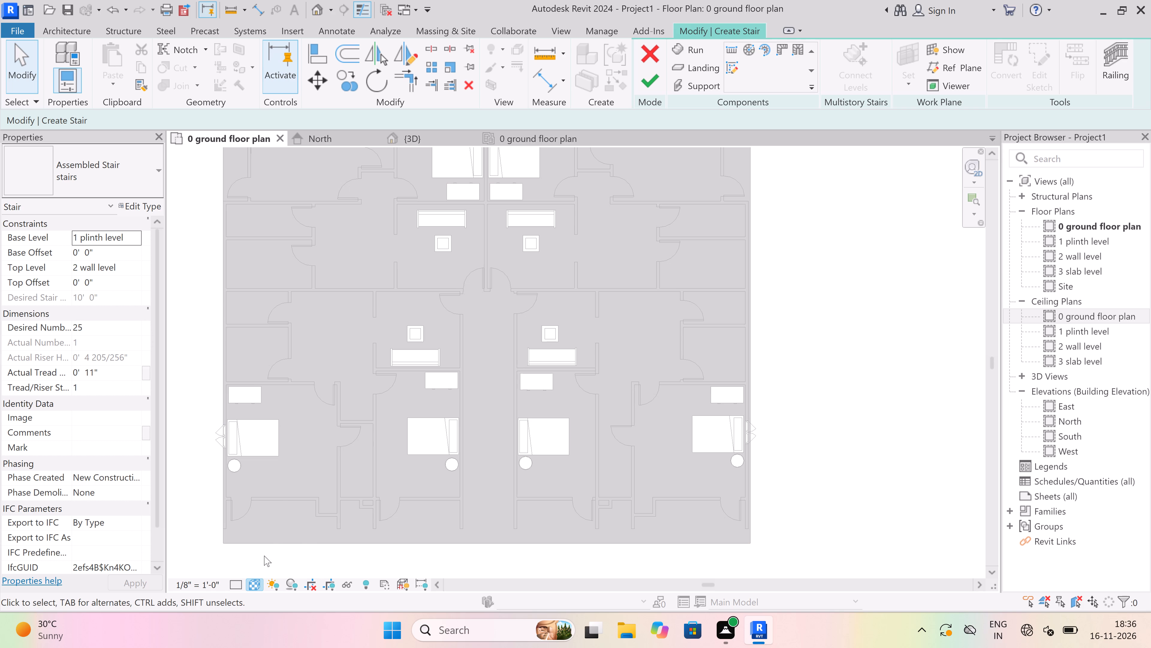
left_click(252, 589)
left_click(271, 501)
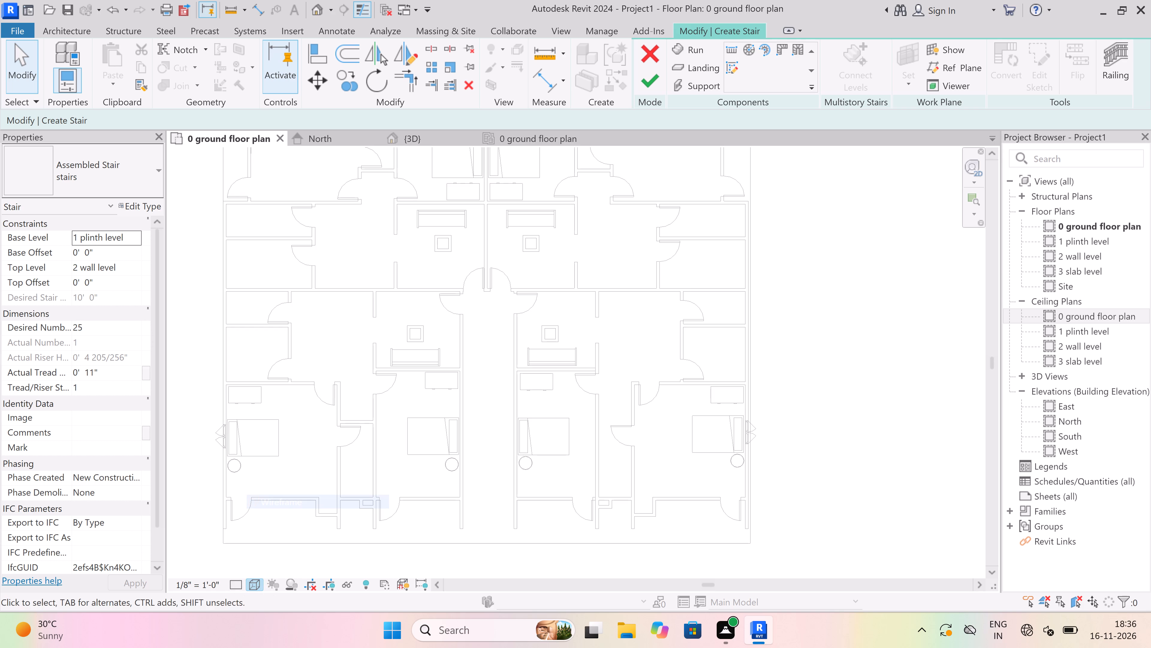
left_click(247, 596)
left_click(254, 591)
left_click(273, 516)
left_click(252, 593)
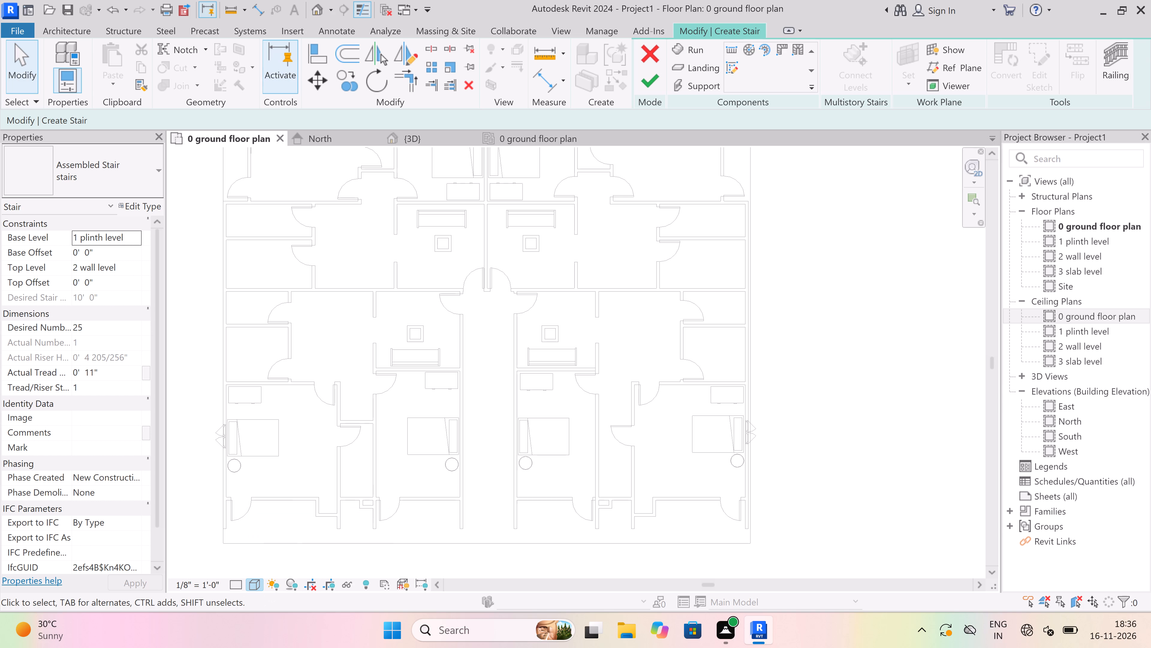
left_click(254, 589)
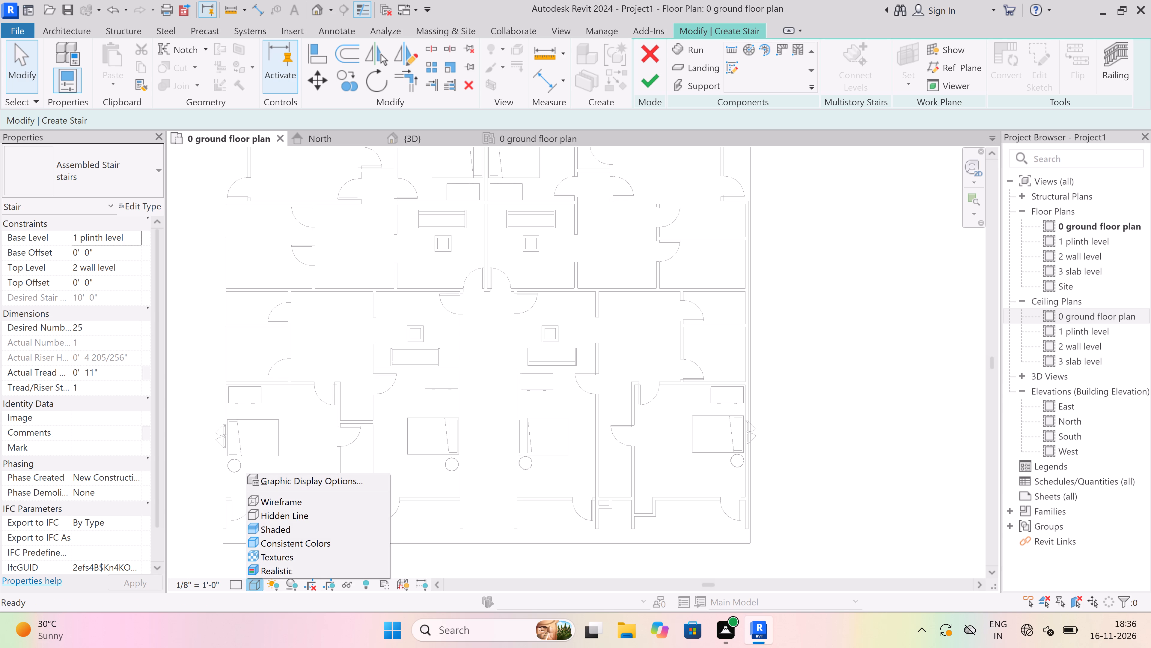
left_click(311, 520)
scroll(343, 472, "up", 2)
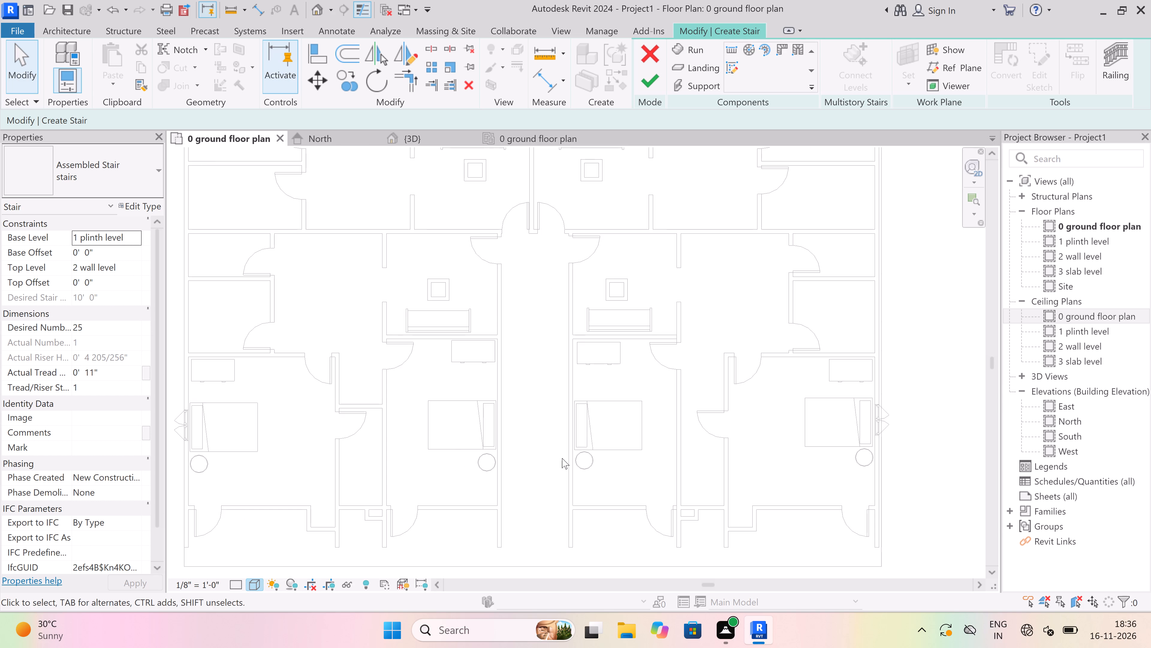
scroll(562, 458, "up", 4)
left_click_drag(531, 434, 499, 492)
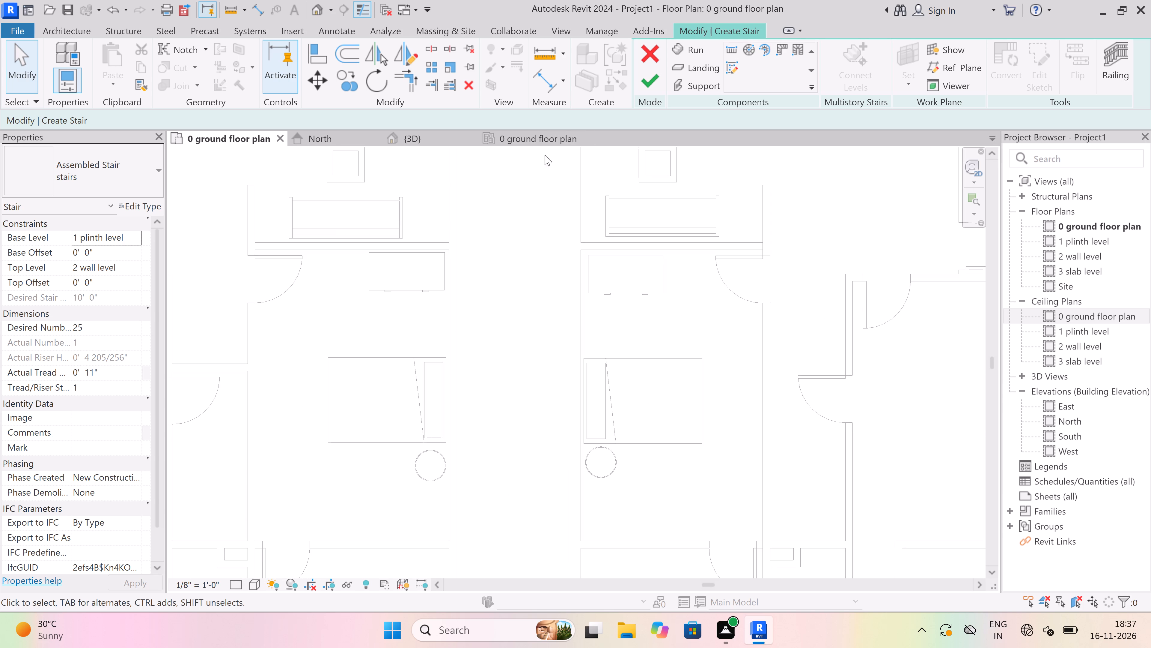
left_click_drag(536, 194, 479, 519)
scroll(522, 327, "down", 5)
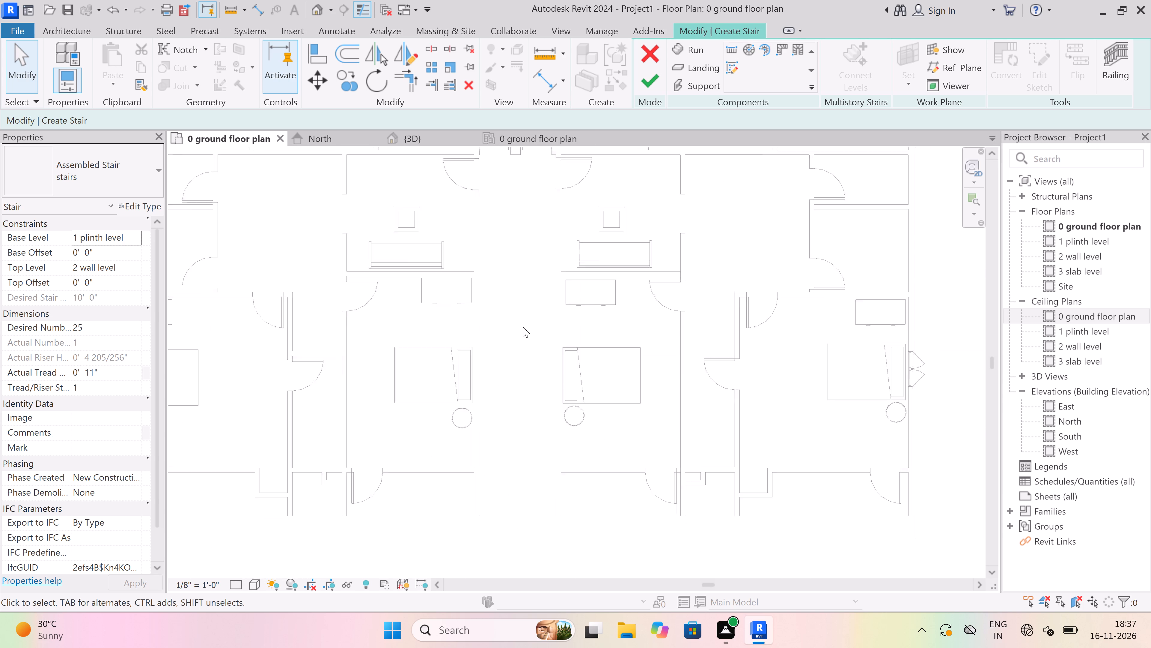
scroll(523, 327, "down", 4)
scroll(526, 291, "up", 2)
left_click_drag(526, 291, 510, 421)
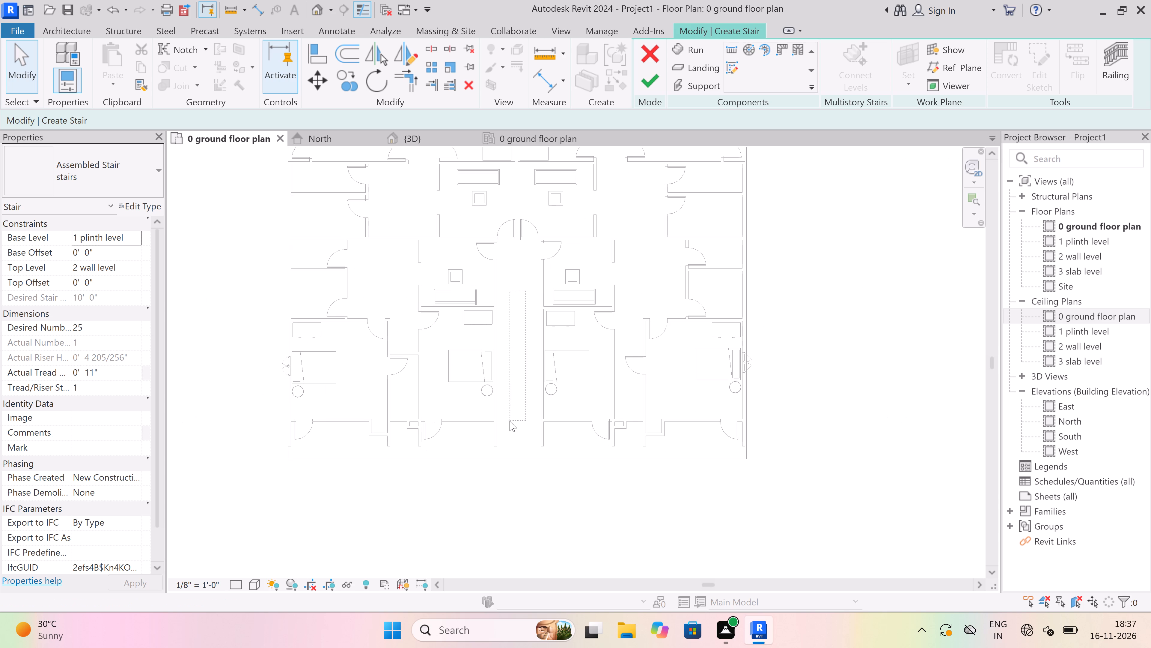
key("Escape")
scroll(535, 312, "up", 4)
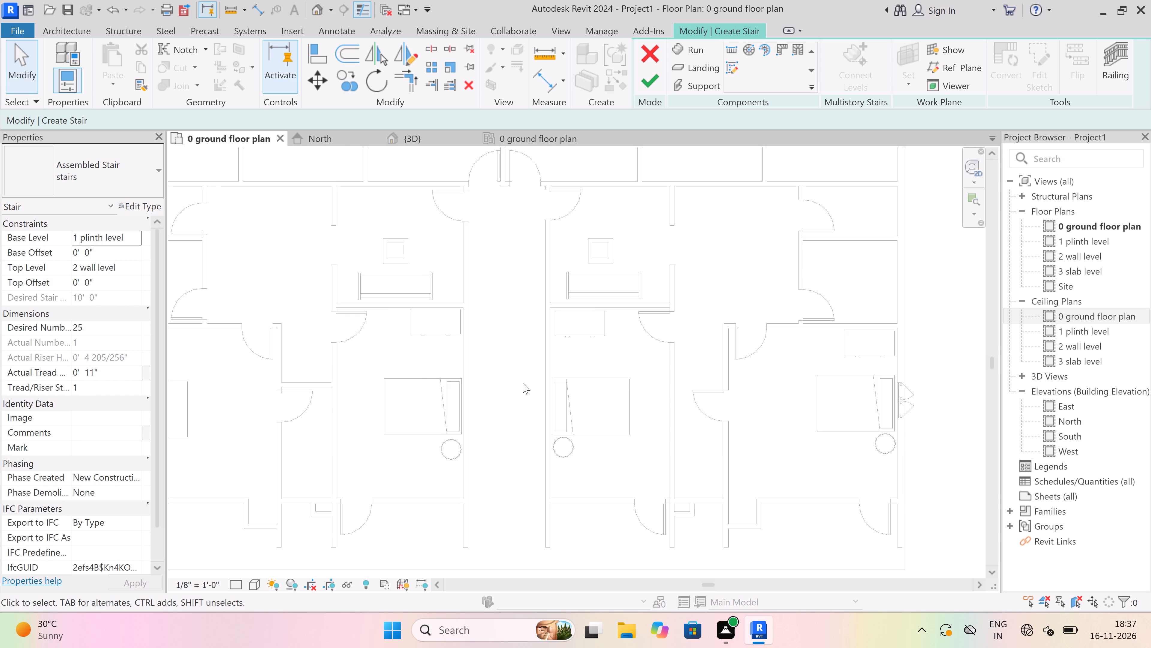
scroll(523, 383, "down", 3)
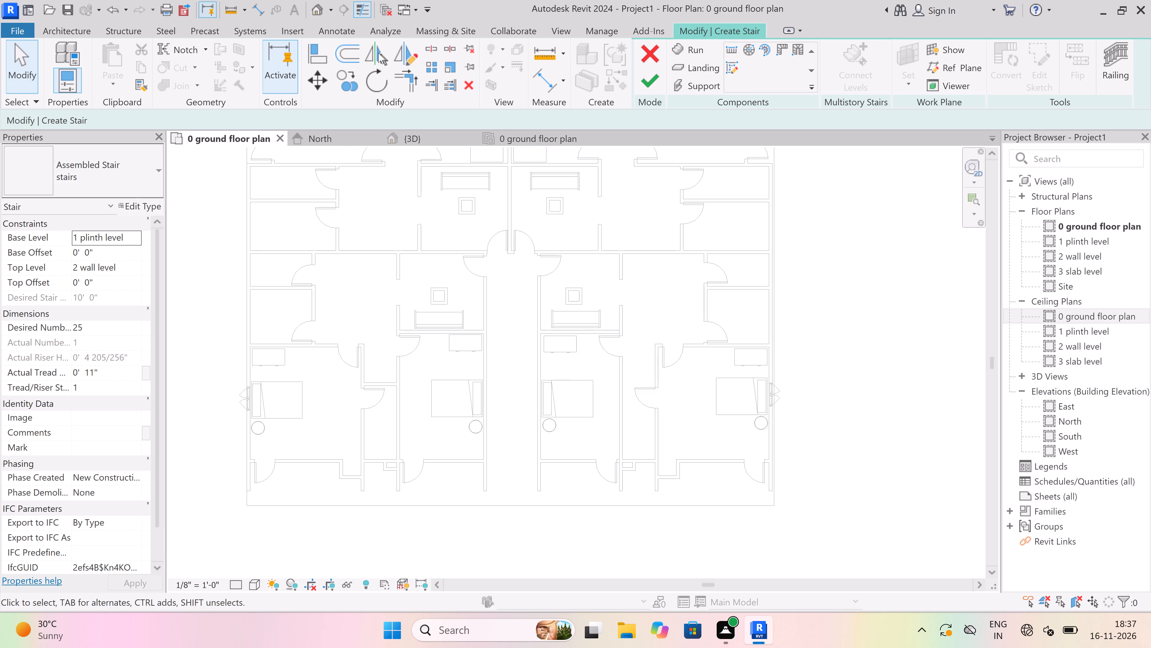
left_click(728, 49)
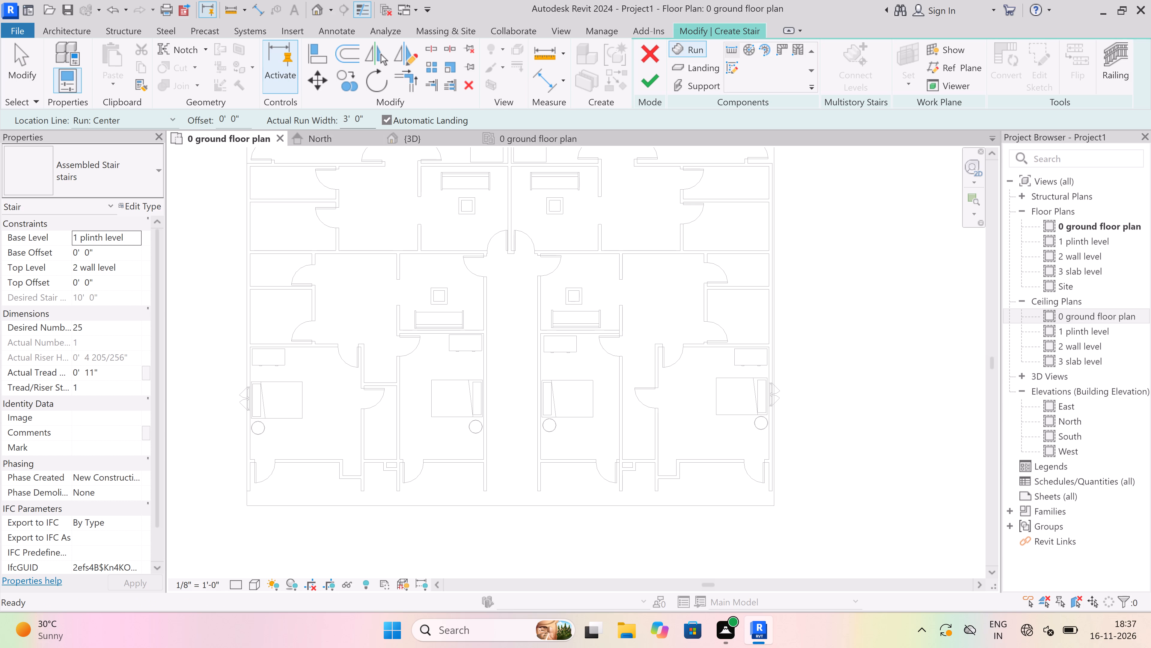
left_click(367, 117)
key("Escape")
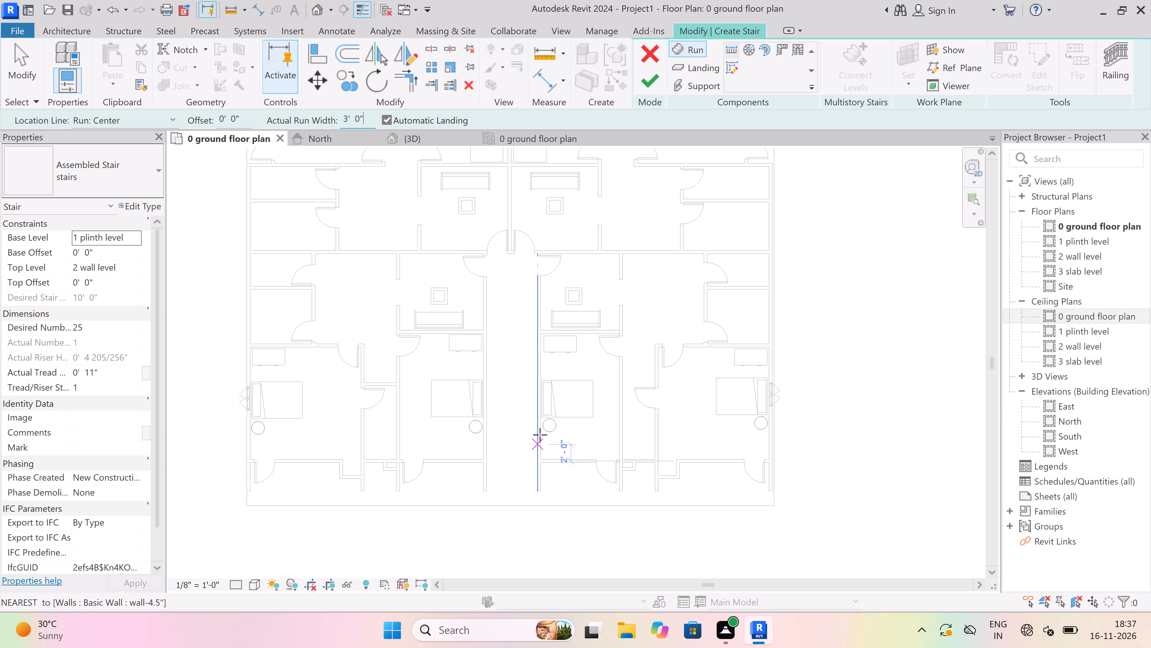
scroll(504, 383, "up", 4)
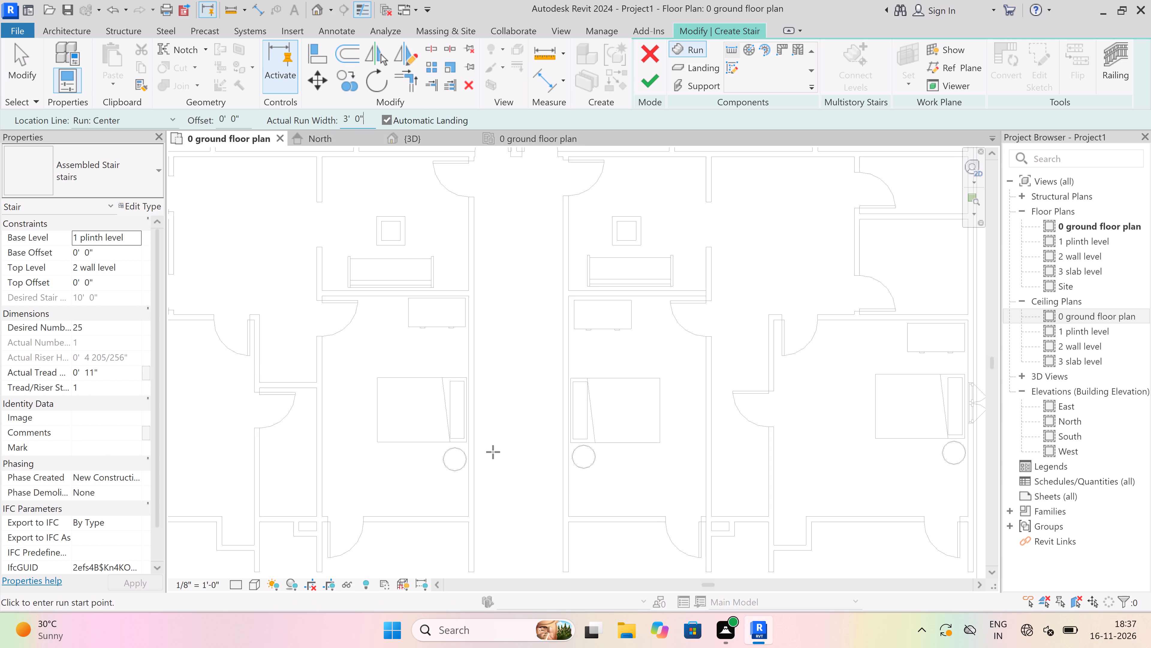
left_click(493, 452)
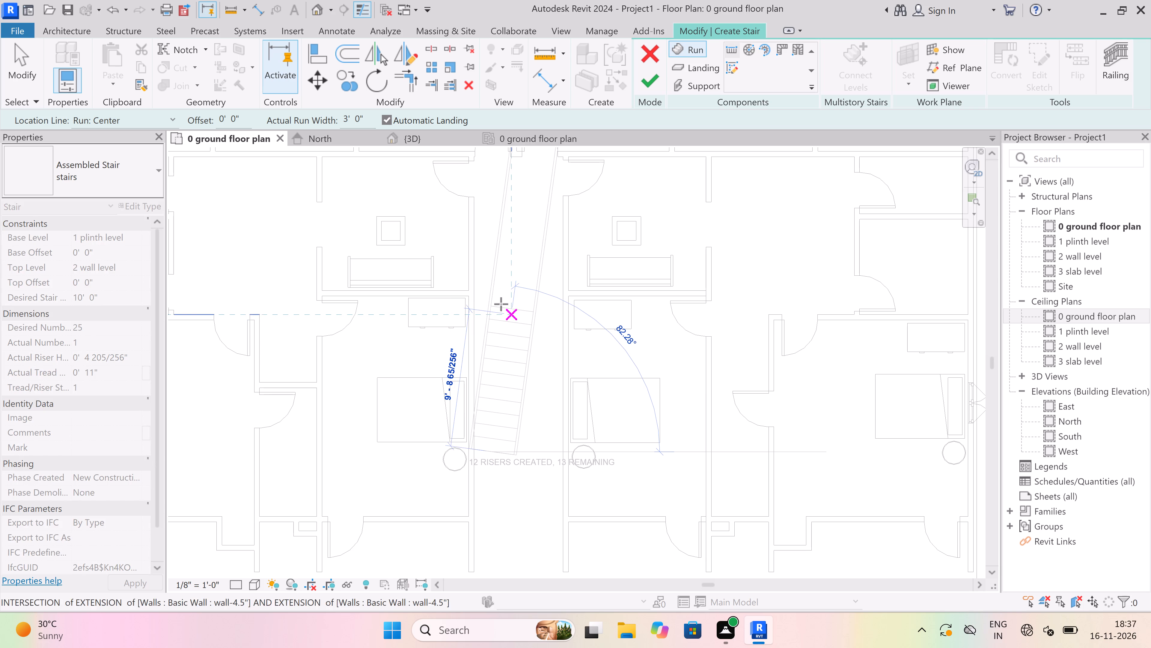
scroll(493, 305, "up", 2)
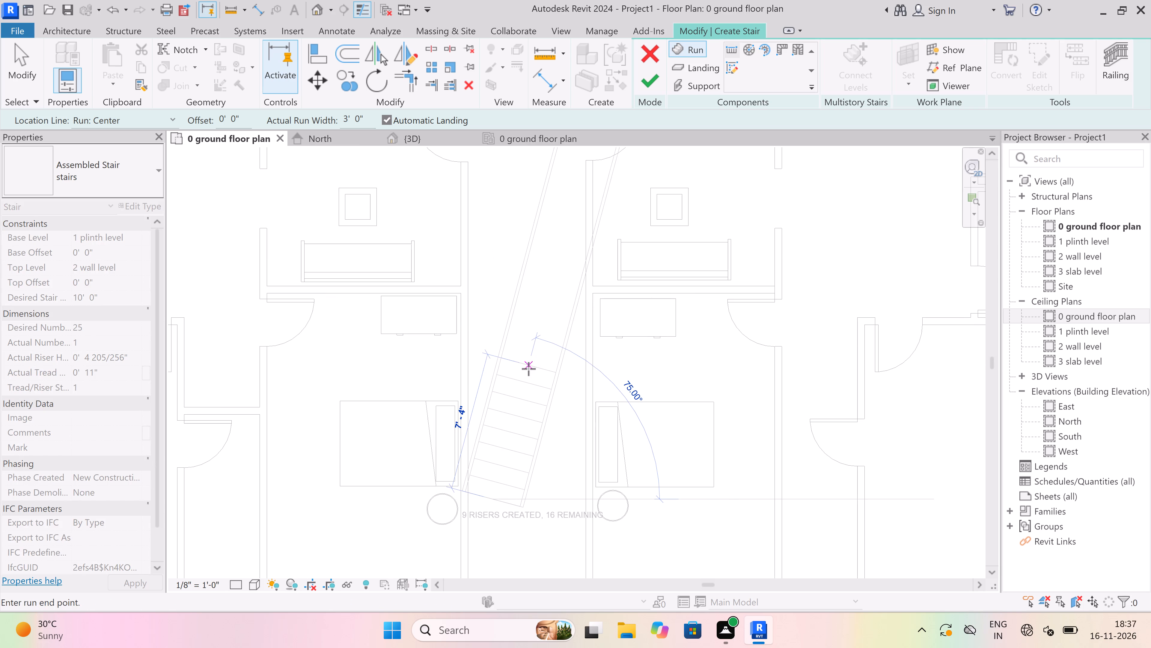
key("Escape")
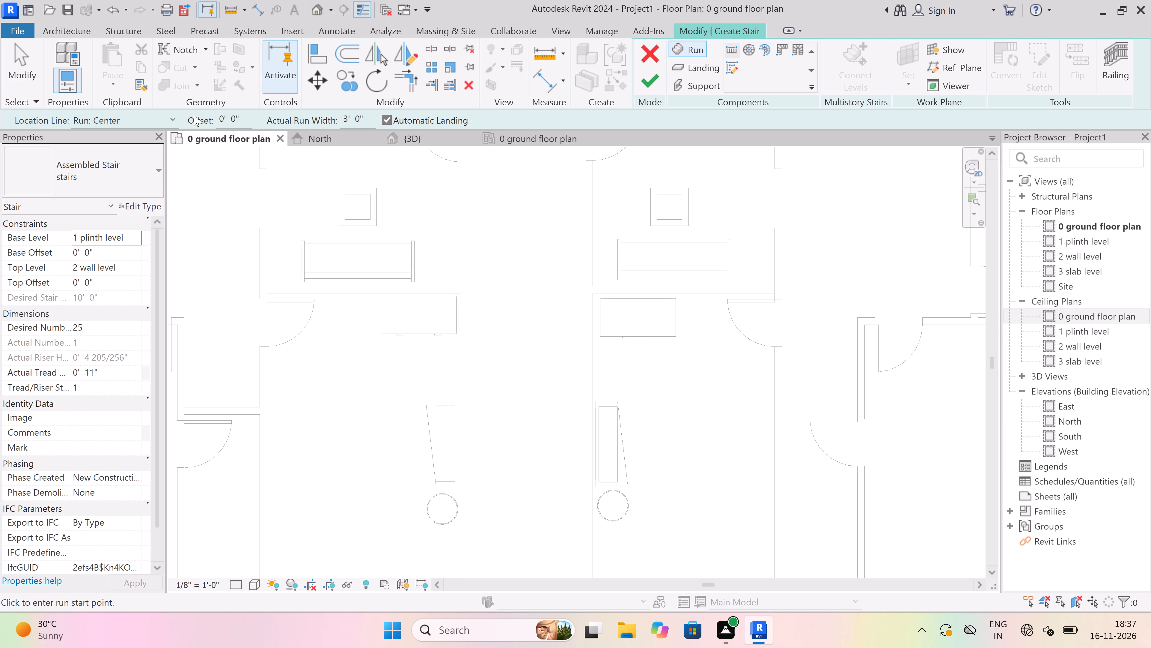
Draw a vertical 10-riser run about 8'-3" long along the lobby corridor's west wall, using location line Exterior Support: Left.
left_click(138, 122)
left_click(150, 138)
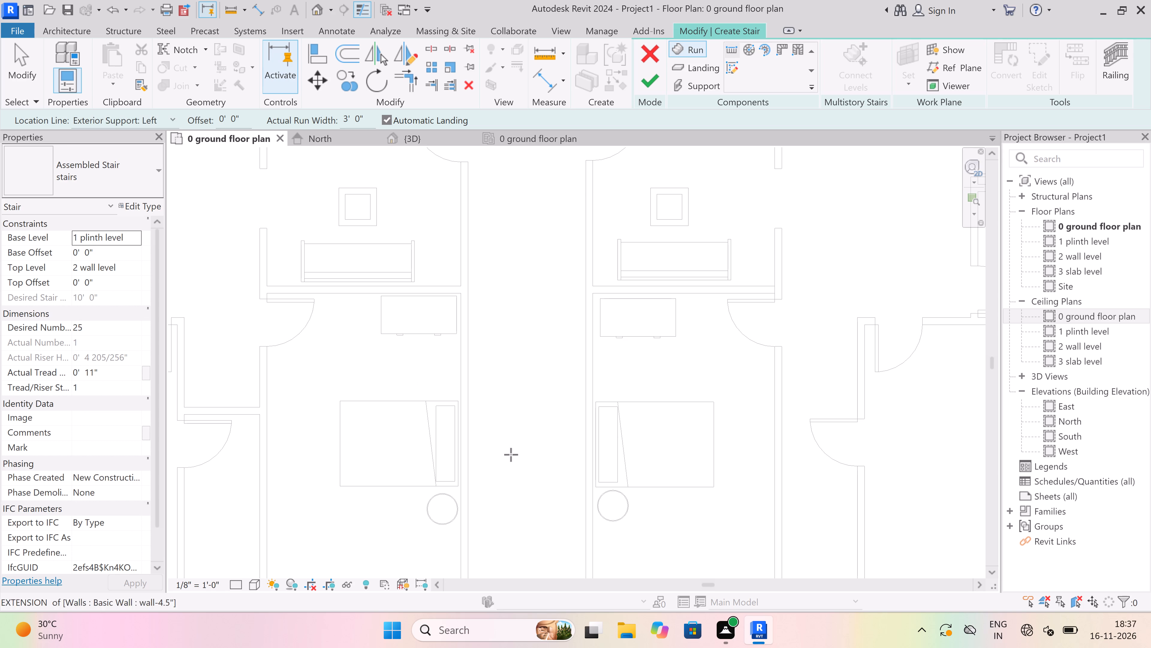
scroll(471, 491, "up", 3)
left_click(469, 495)
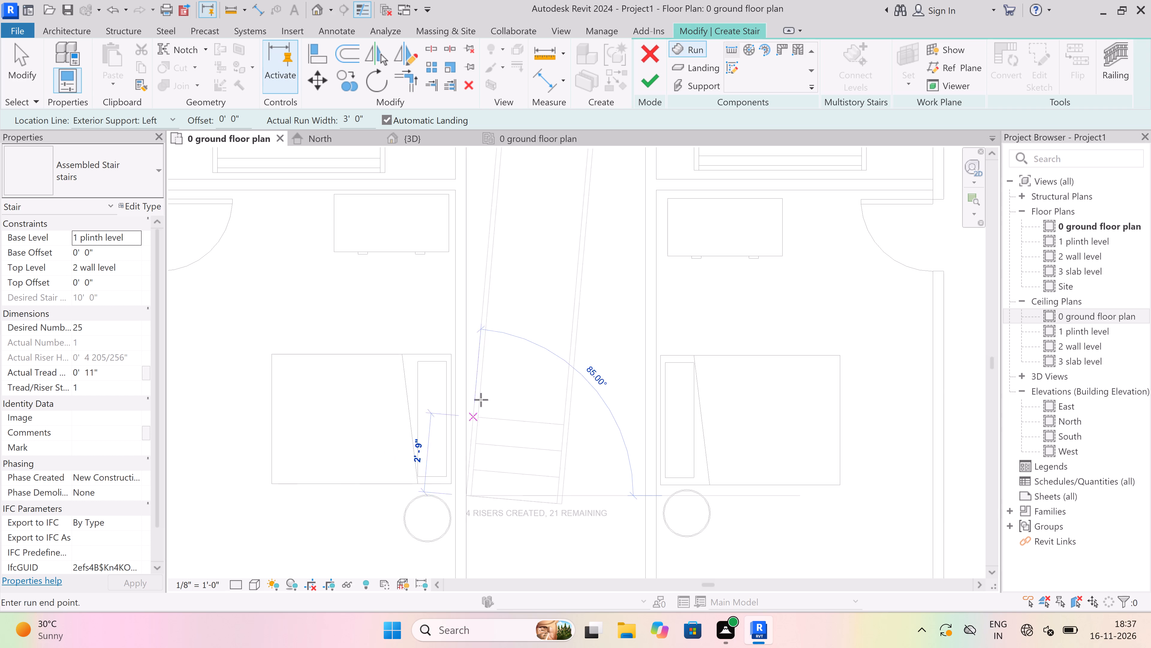
scroll(477, 331, "down", 2)
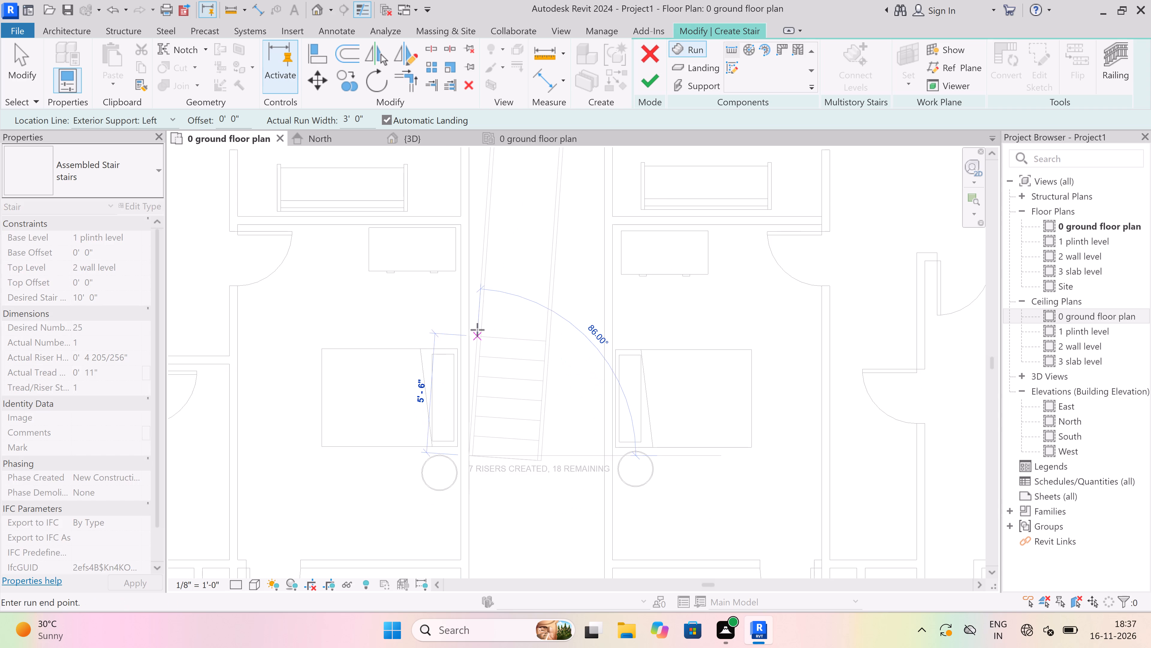
scroll(477, 271, "up", 1)
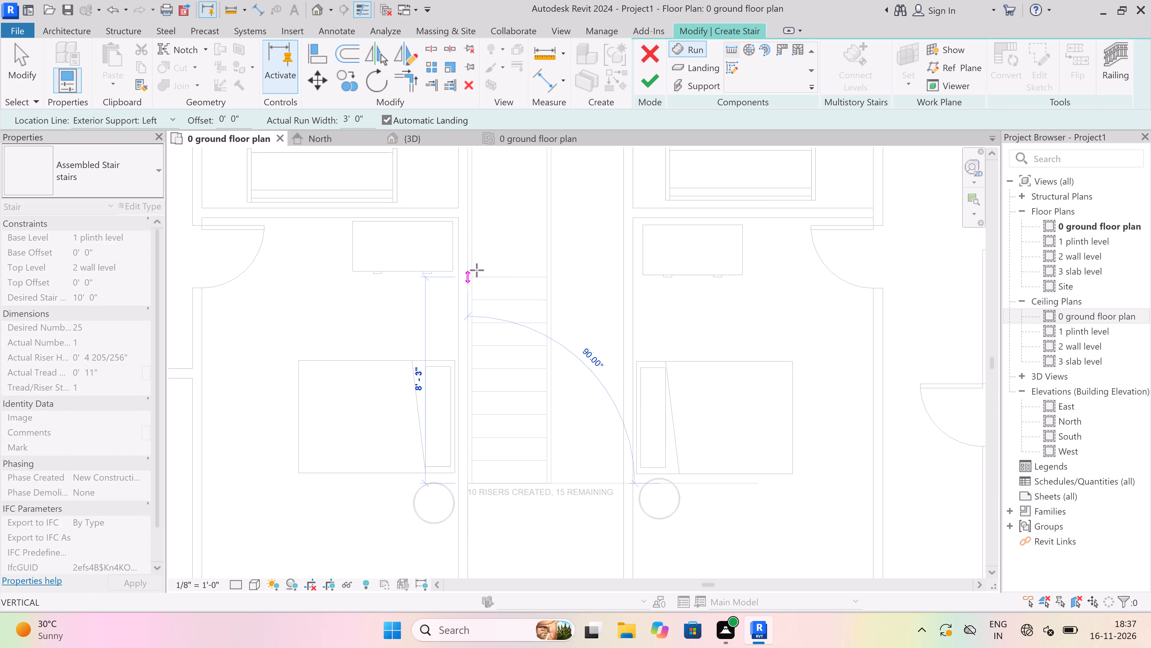
left_click(477, 270)
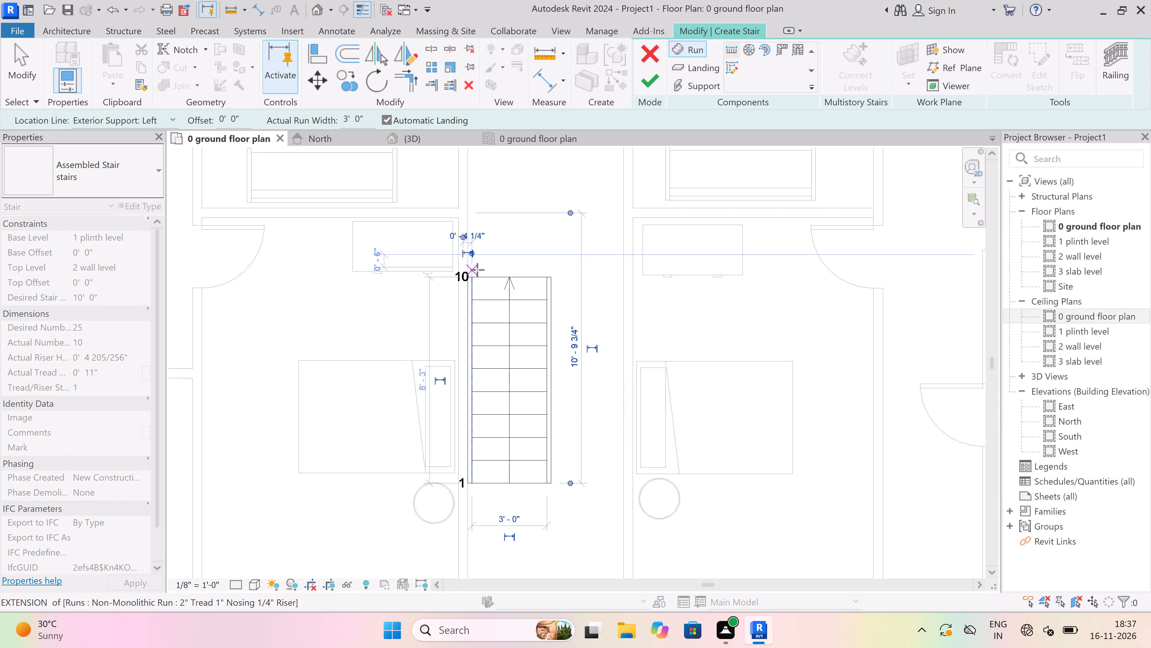
Set the location line for the second run to Exterior Support: Right and try starting it at the first run's upper east corner.
left_click(554, 274)
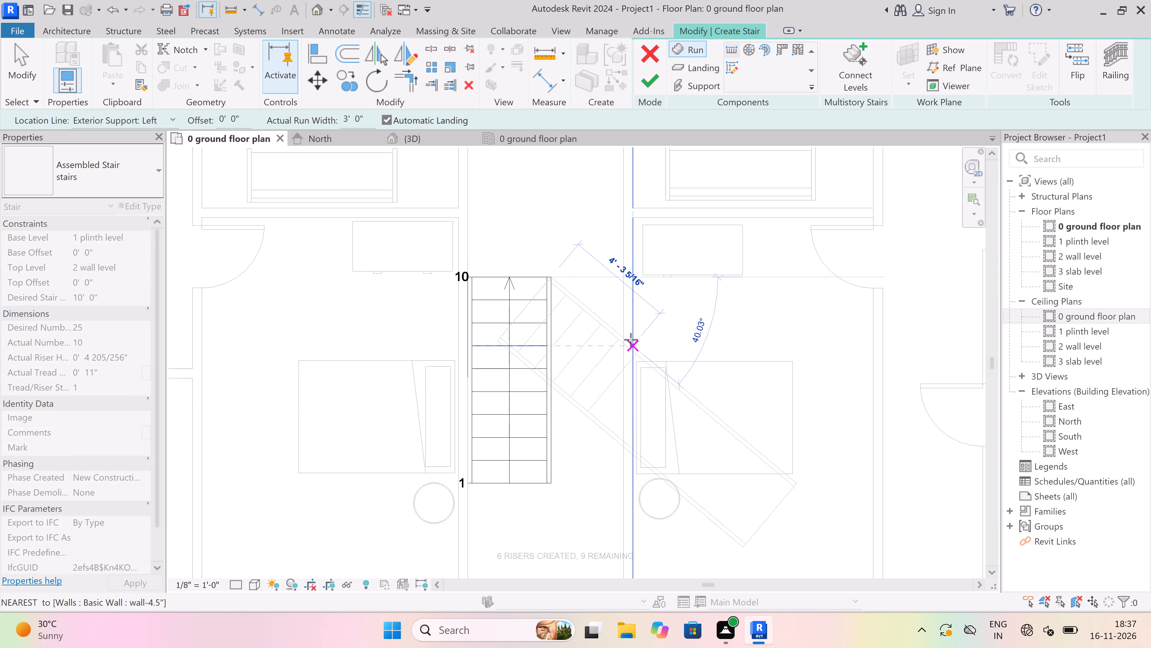
key("Escape")
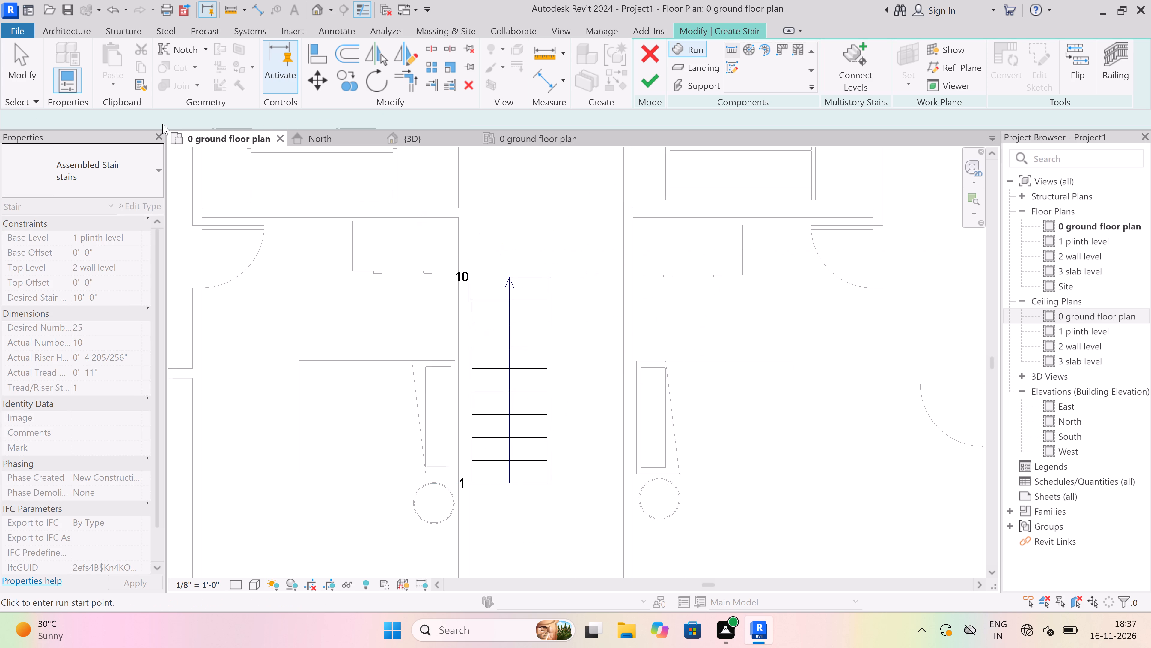
left_click(170, 119)
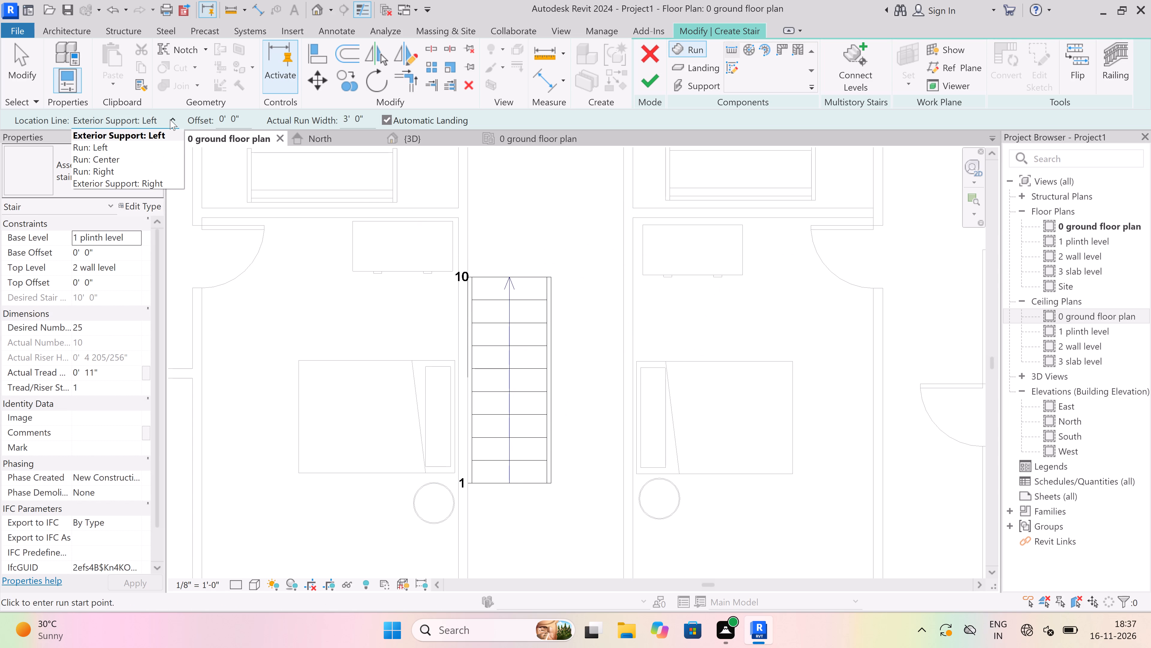
left_click(157, 183)
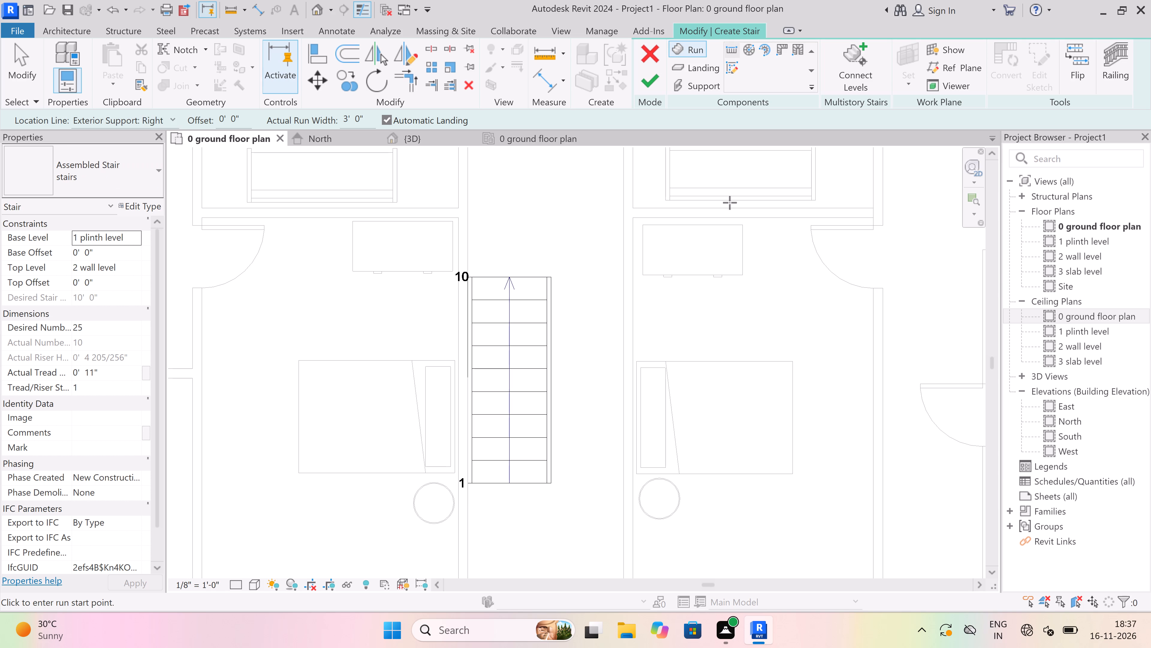
left_click(555, 278)
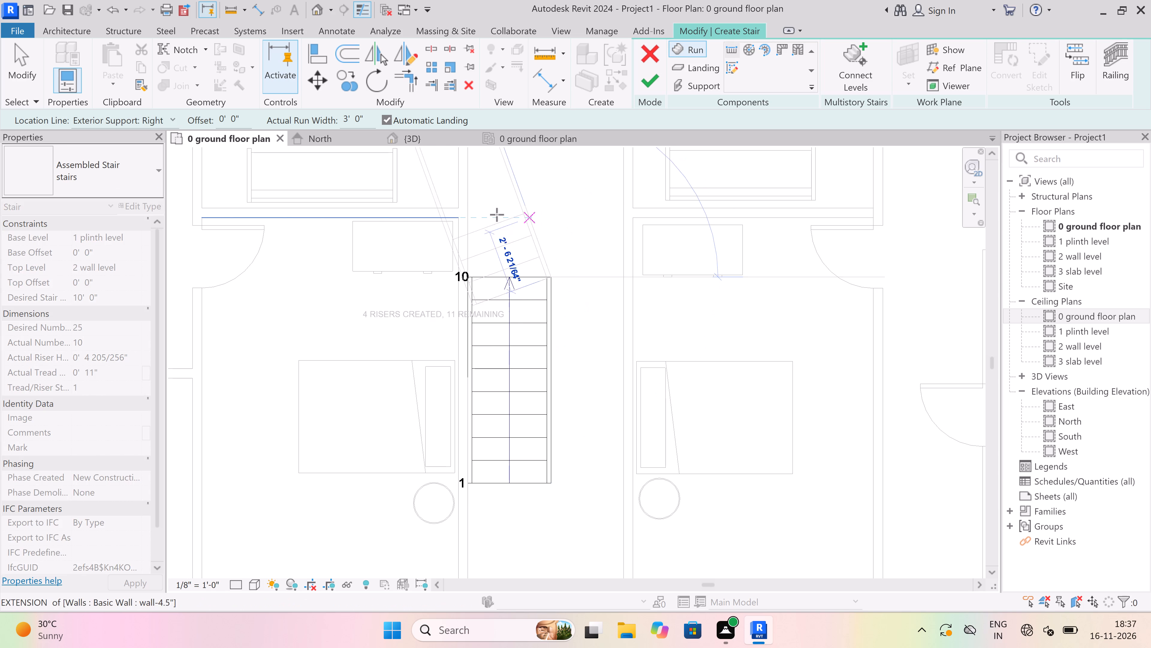
key("Escape")
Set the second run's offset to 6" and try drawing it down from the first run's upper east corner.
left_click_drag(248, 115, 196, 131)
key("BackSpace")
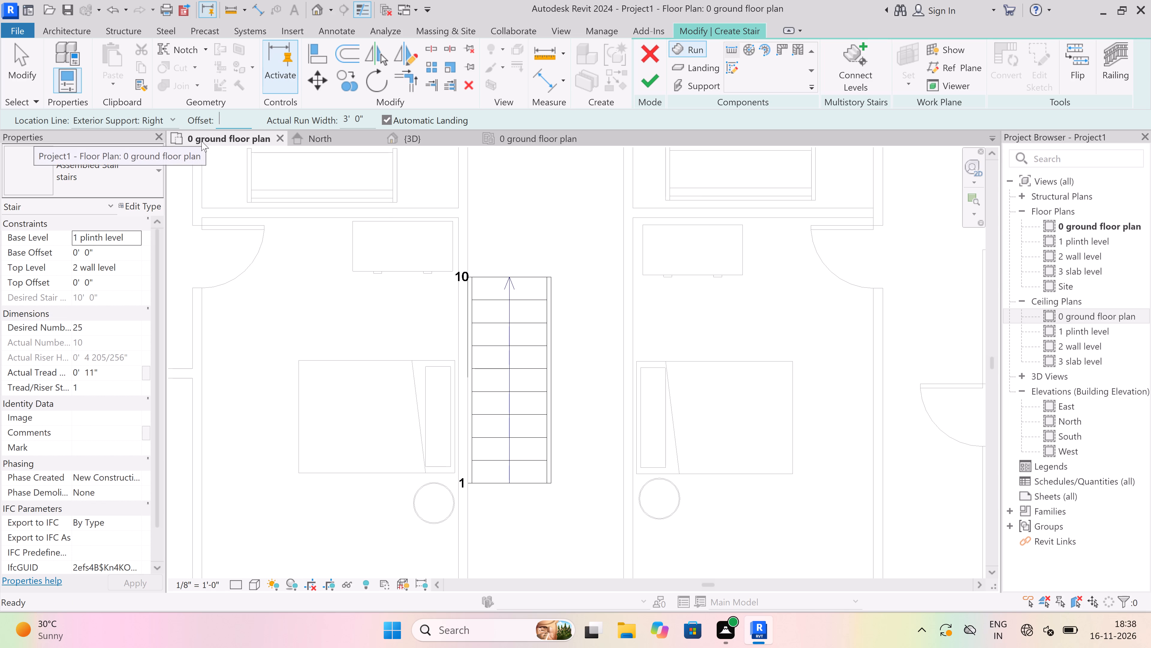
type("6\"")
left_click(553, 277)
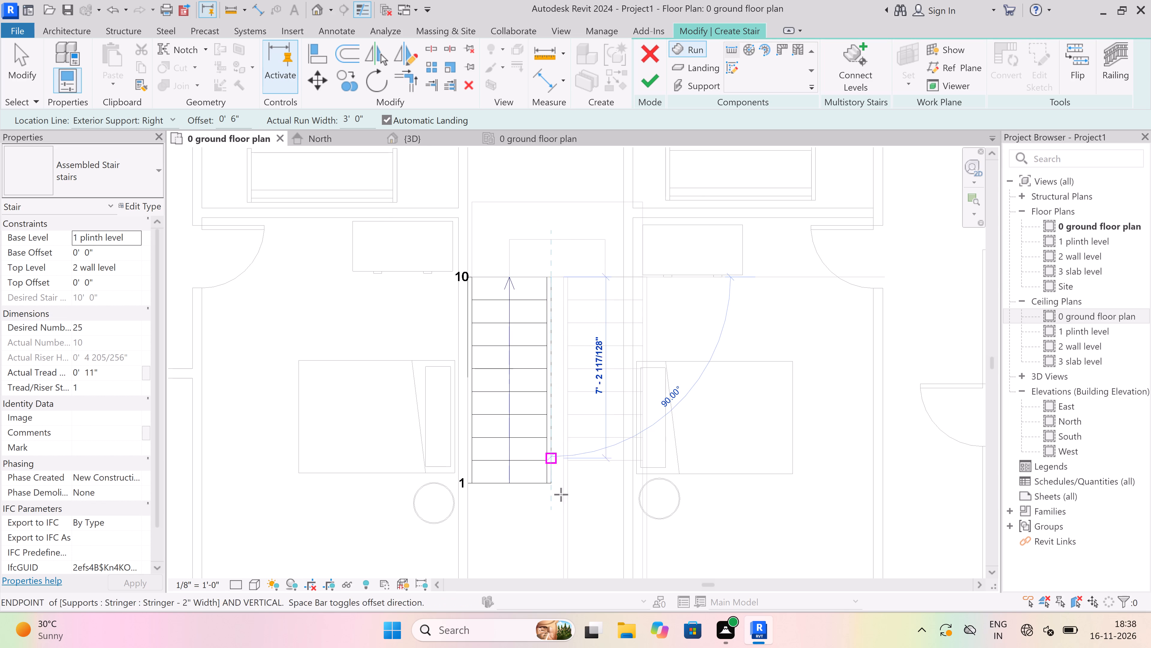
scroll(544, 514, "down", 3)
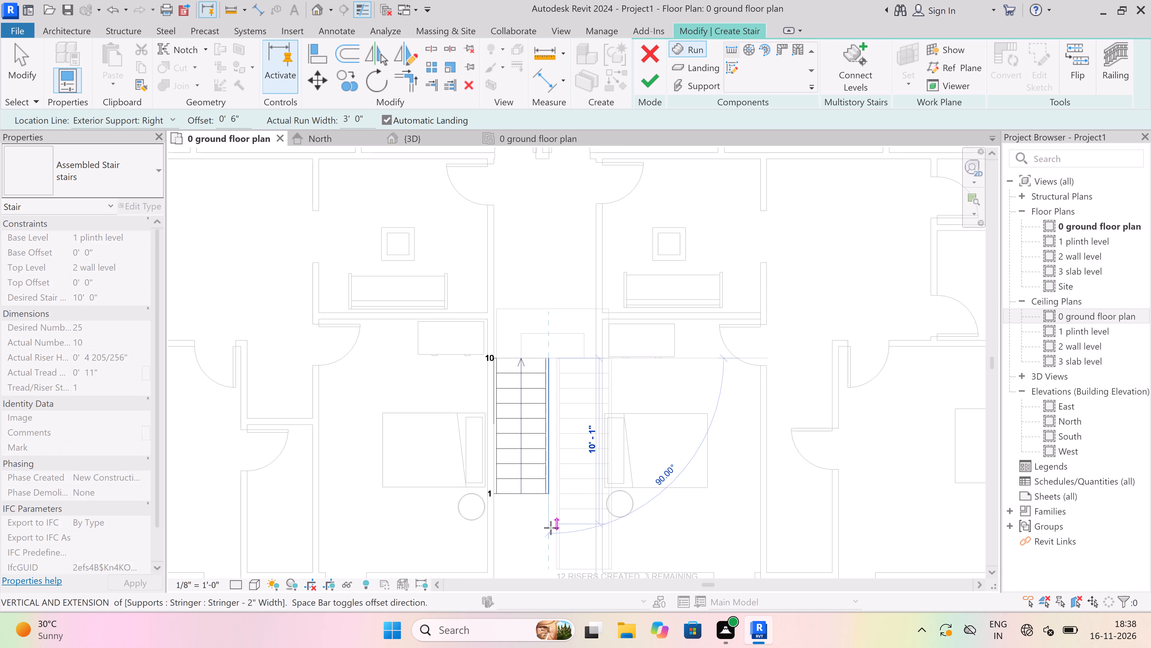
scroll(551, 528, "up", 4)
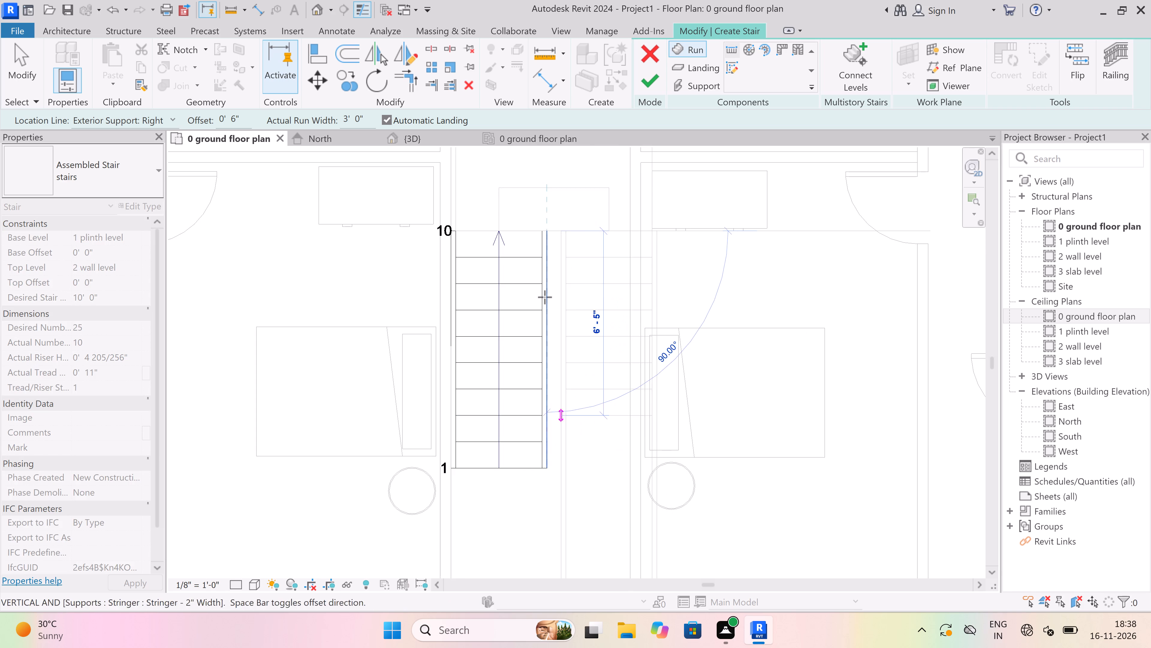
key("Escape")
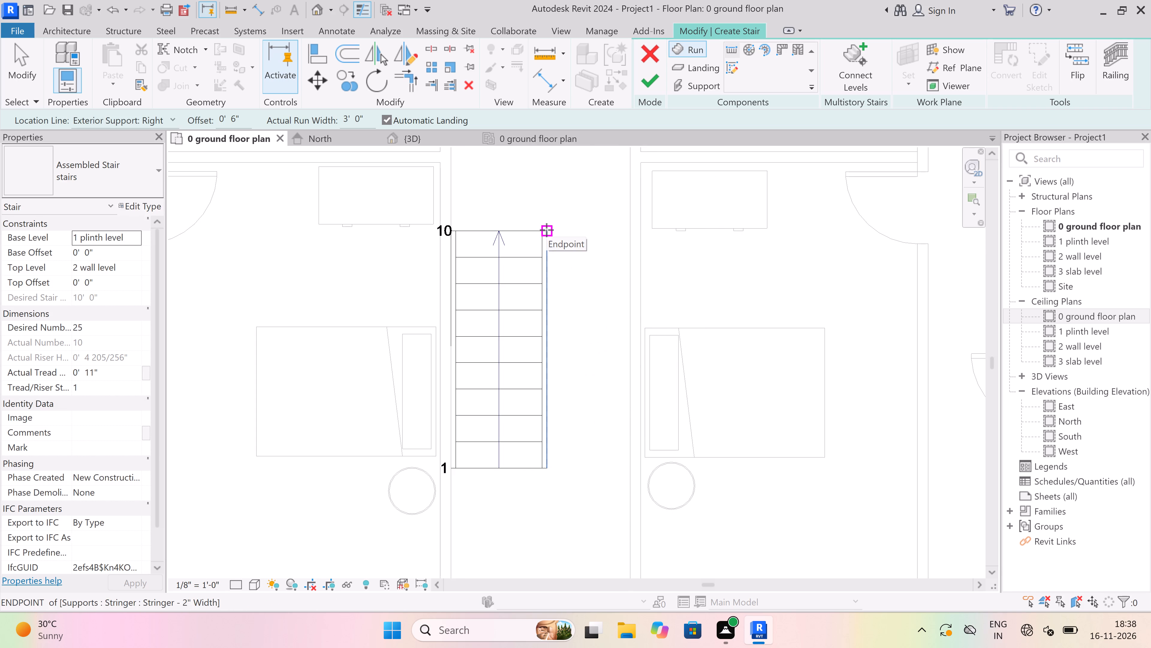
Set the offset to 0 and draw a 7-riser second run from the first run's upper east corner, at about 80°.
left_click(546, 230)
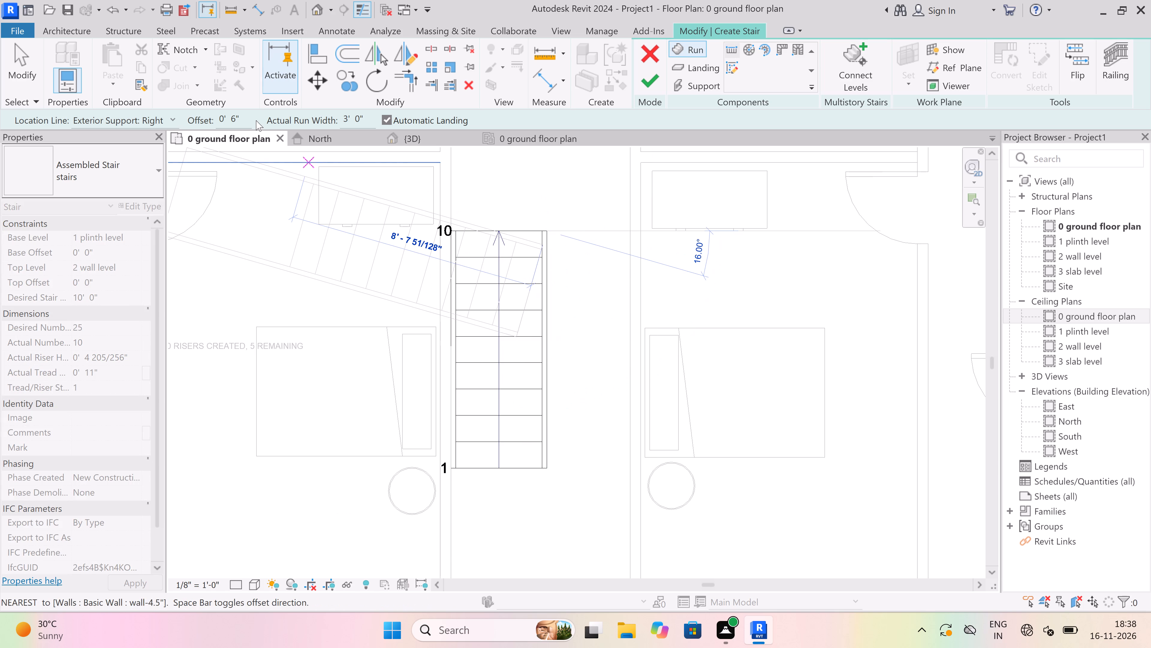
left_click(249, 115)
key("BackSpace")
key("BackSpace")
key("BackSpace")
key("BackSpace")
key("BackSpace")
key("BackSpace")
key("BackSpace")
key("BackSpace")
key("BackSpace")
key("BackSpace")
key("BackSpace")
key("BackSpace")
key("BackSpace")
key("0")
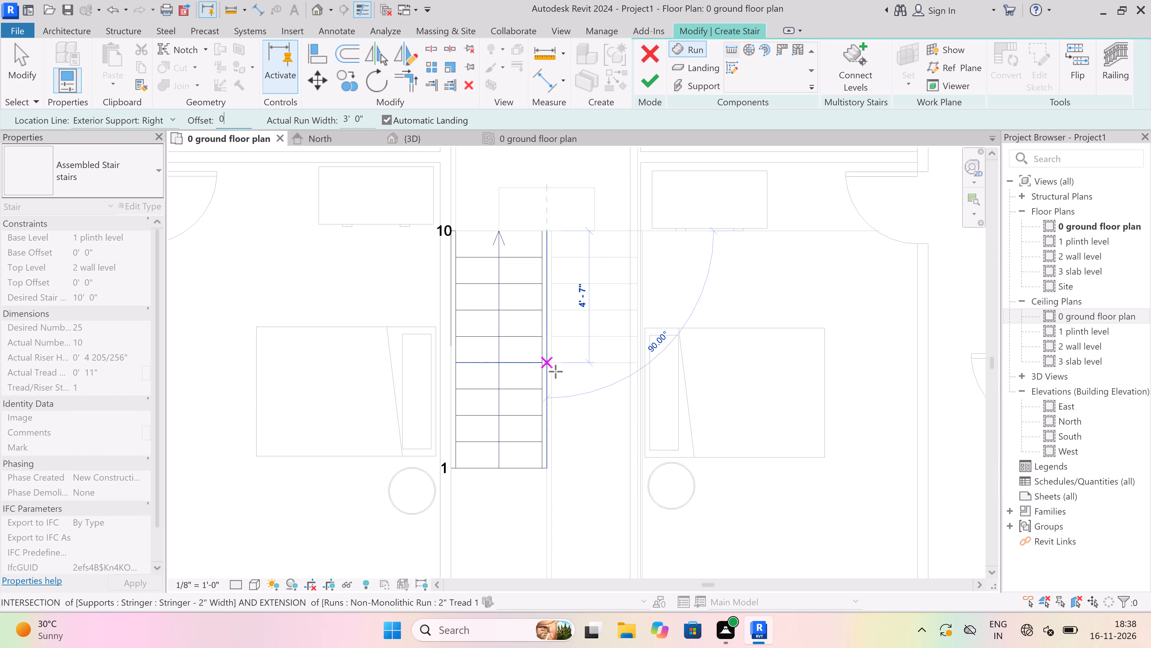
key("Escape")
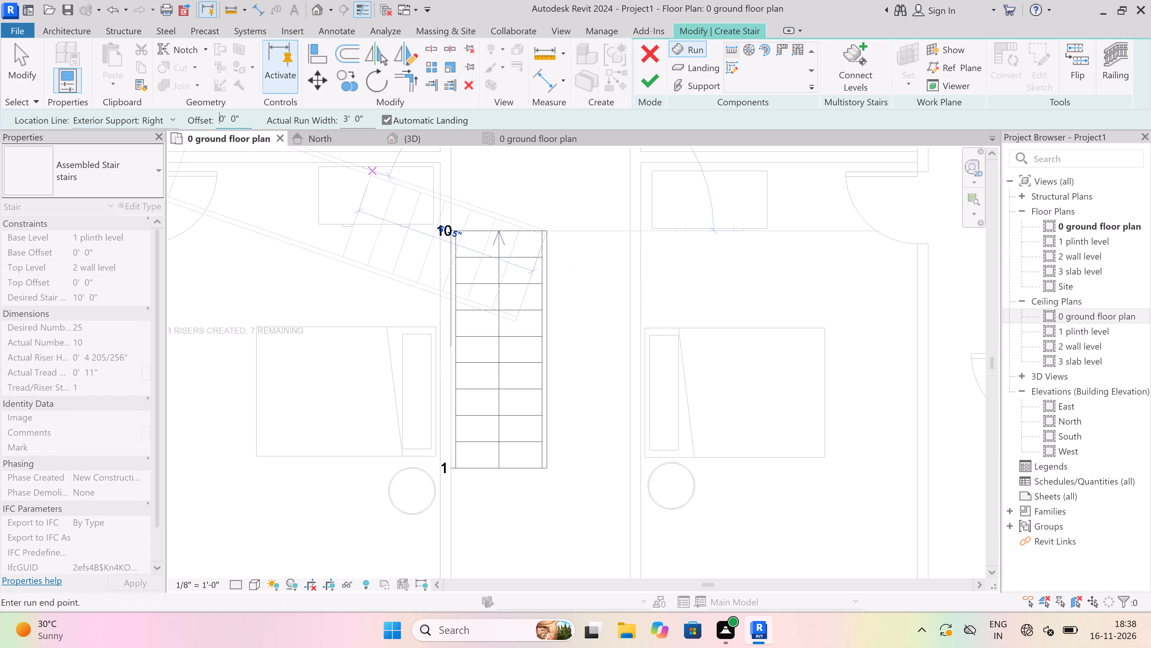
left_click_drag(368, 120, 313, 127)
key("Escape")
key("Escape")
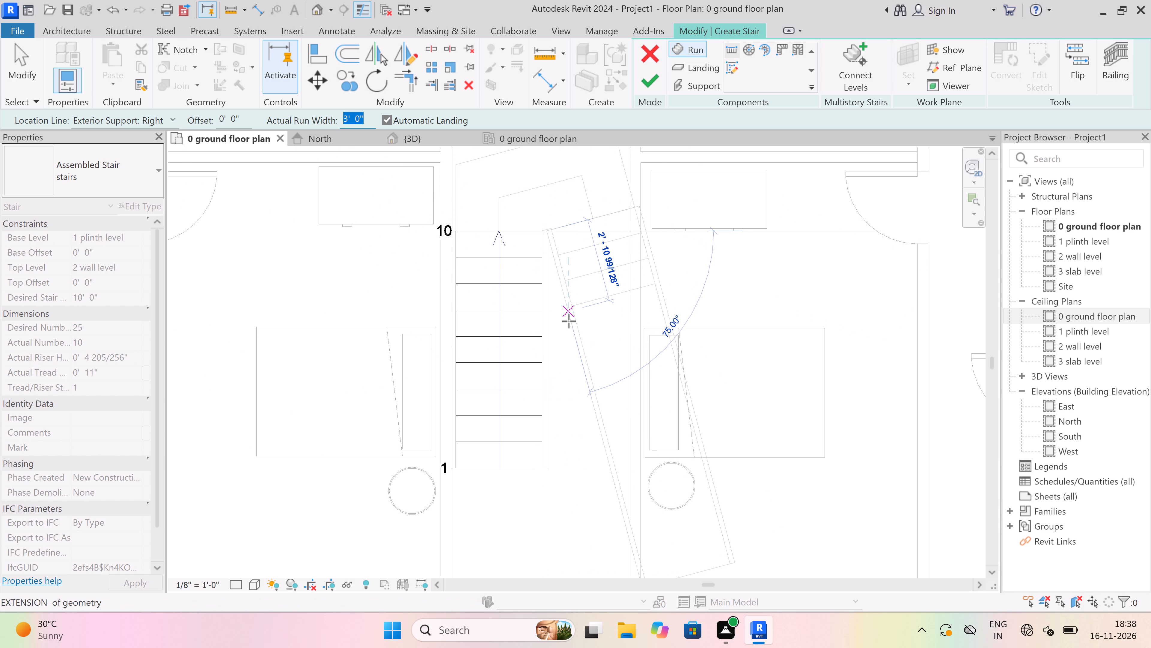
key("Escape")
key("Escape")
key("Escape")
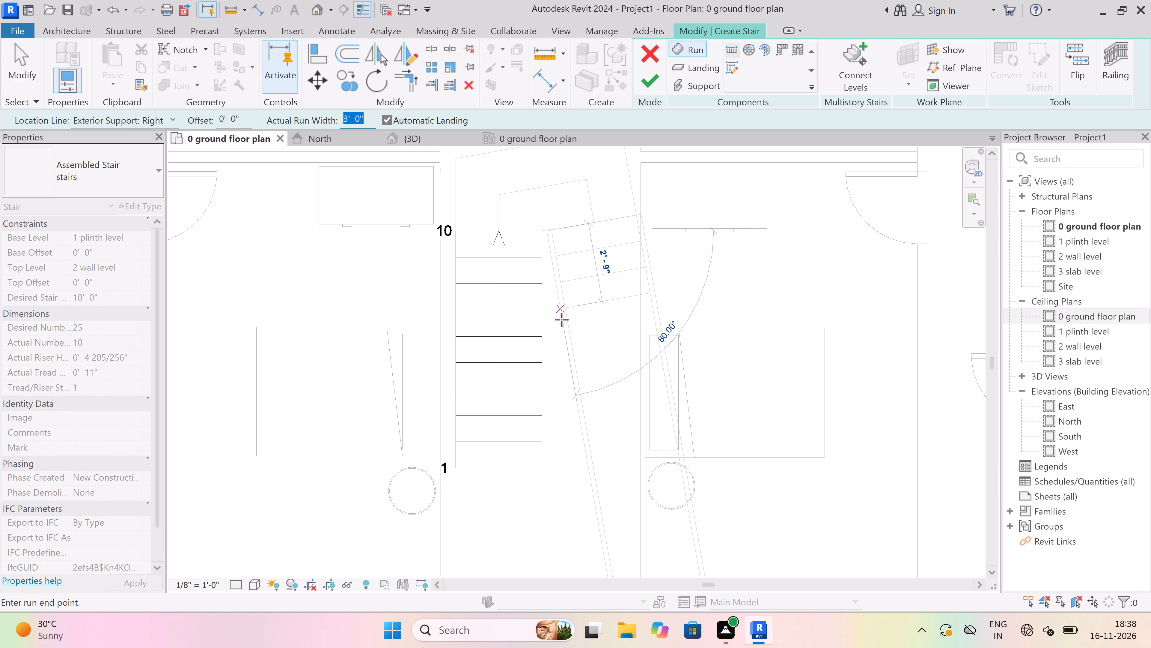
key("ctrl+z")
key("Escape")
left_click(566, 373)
Delete both stair runs and the landing joining them from the lobby corridor.
key("Escape")
left_click_drag(614, 283, 531, 373)
key("Escape")
key("Escape")
key("Escape")
left_click_drag(583, 294, 519, 407)
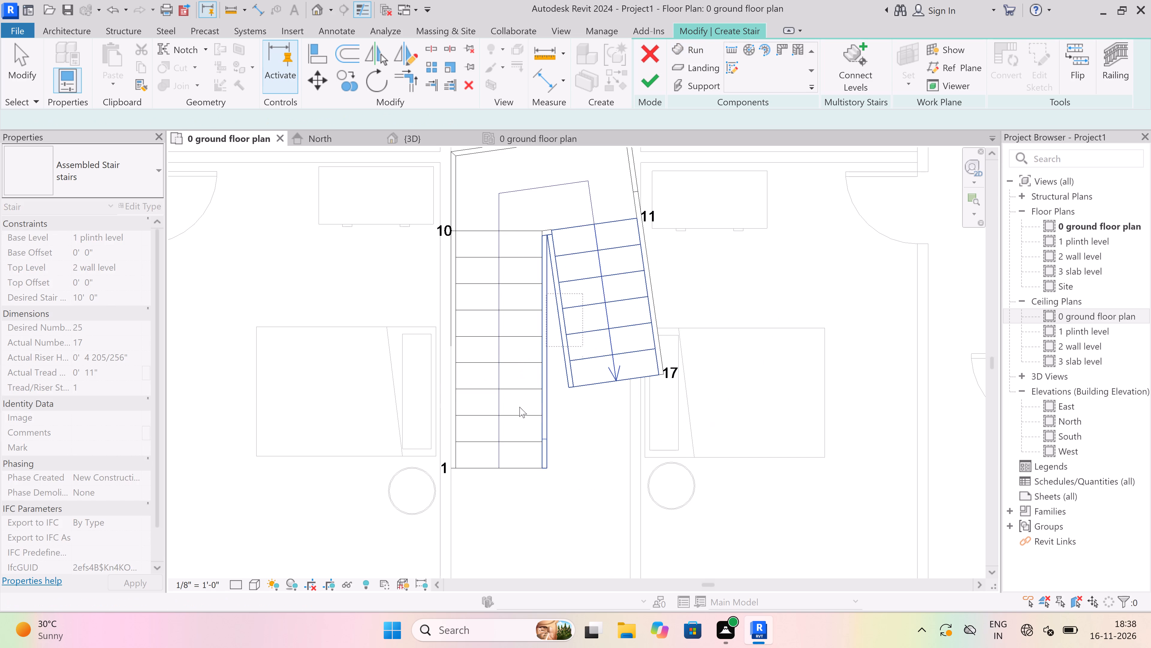
left_click_drag(519, 407, 514, 425)
key("Delete")
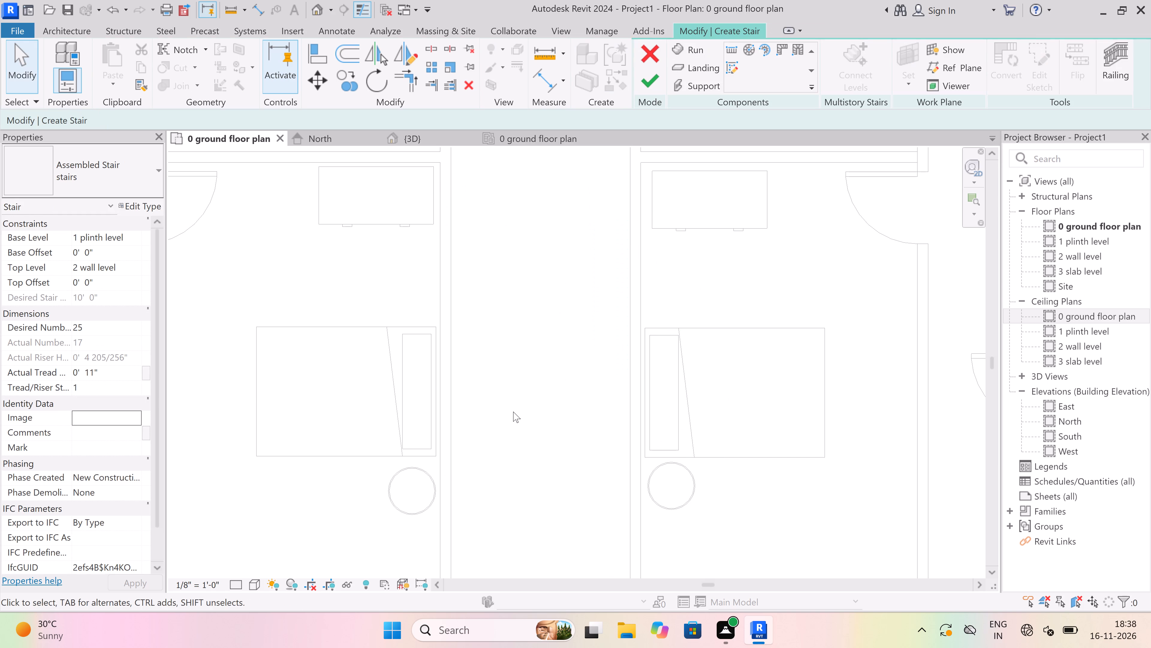
Start a new straight stair run and set its actual run width to 2'.
scroll(513, 412, "down", 5)
scroll(517, 226, "up", 3)
left_click_drag(570, 256, 502, 524)
scroll(500, 524, "up", 1)
scroll(523, 320, "down", 6)
scroll(535, 279, "up", 2)
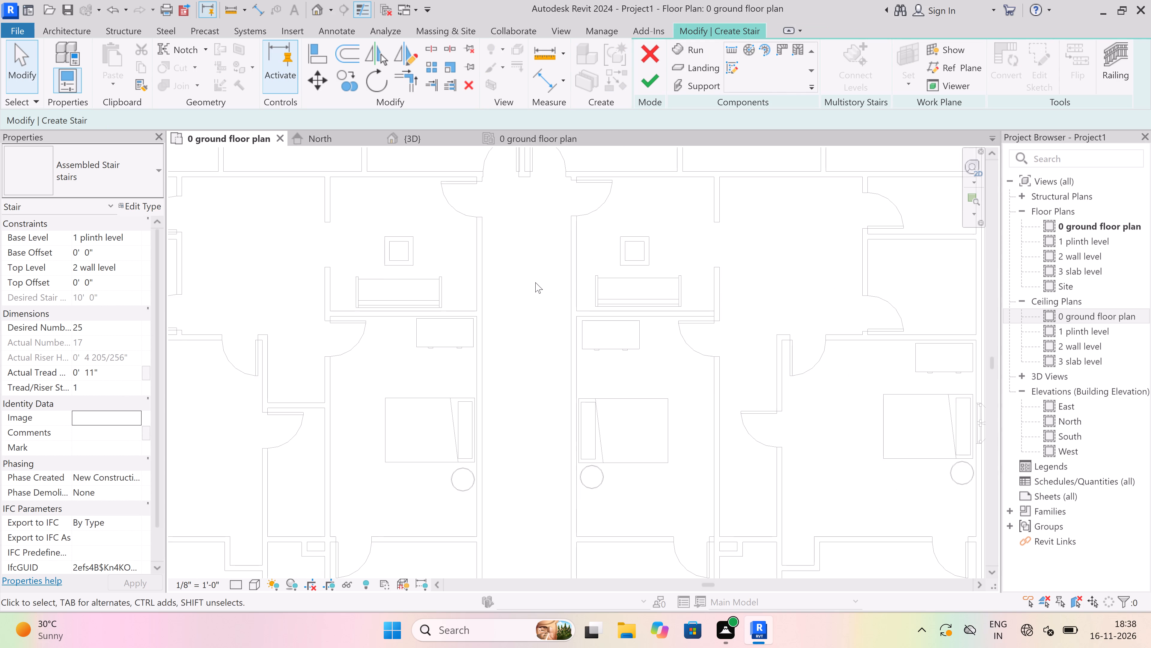
scroll(535, 282, "down", 2)
scroll(538, 325, "up", 2)
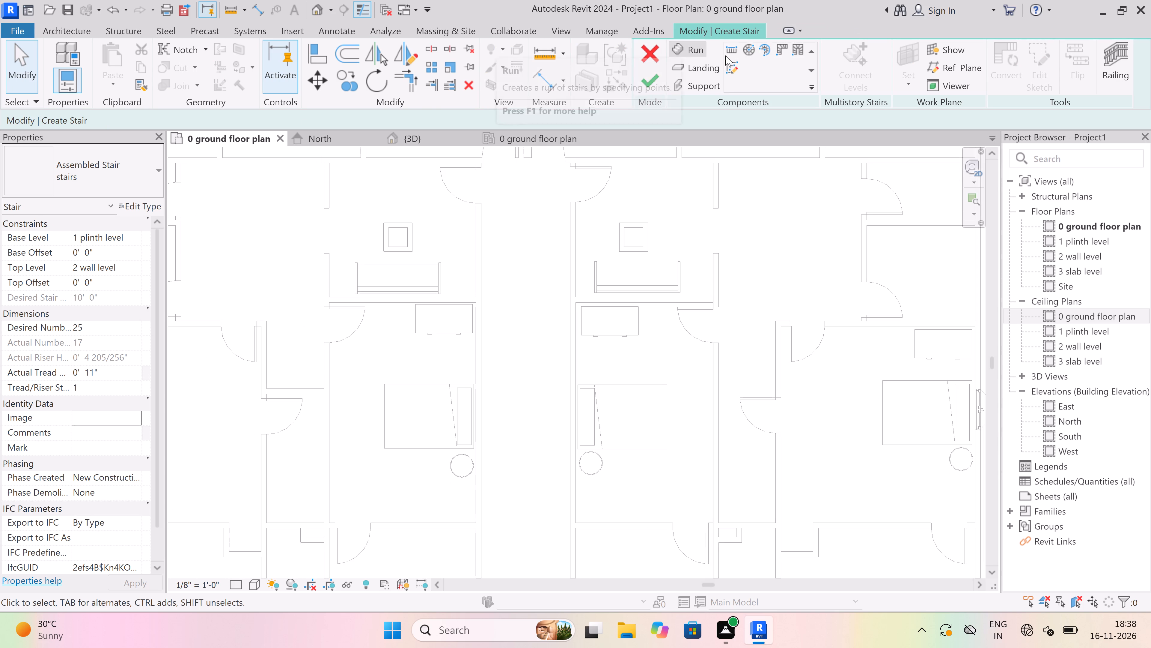
left_click(734, 52)
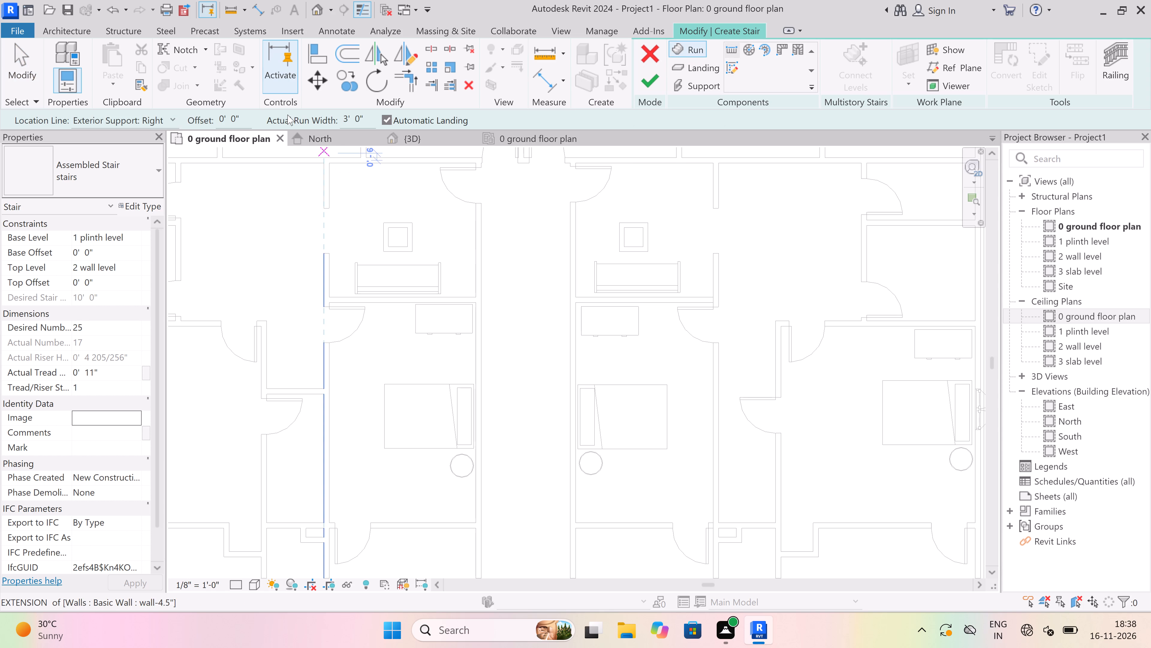
left_click(367, 117)
key("BackSpace")
key("BackSpace")
key("BackSpace")
key("BackSpace")
key("BackSpace")
key("BackSpace")
key("BackSpace")
key("BackSpace")
key("BackSpace")
key("BackSpace")
key("BackSpace")
type("2'")
Set the new run's offset to 6".
left_click(244, 121)
key("BackSpace")
key("BackSpace")
key("BackSpace")
key("BackSpace")
key("BackSpace")
key("BackSpace")
key("BackSpace")
key("BackSpace")
key("BackSpace")
key("BackSpace")
key("BackSpace")
key("BackSpace")
key("BackSpace")
key("BackSpace")
key("BackSpace")
key("BackSpace")
key("BackSpace")
key("BackSpace")
key("BackSpace")
key("BackSpace")
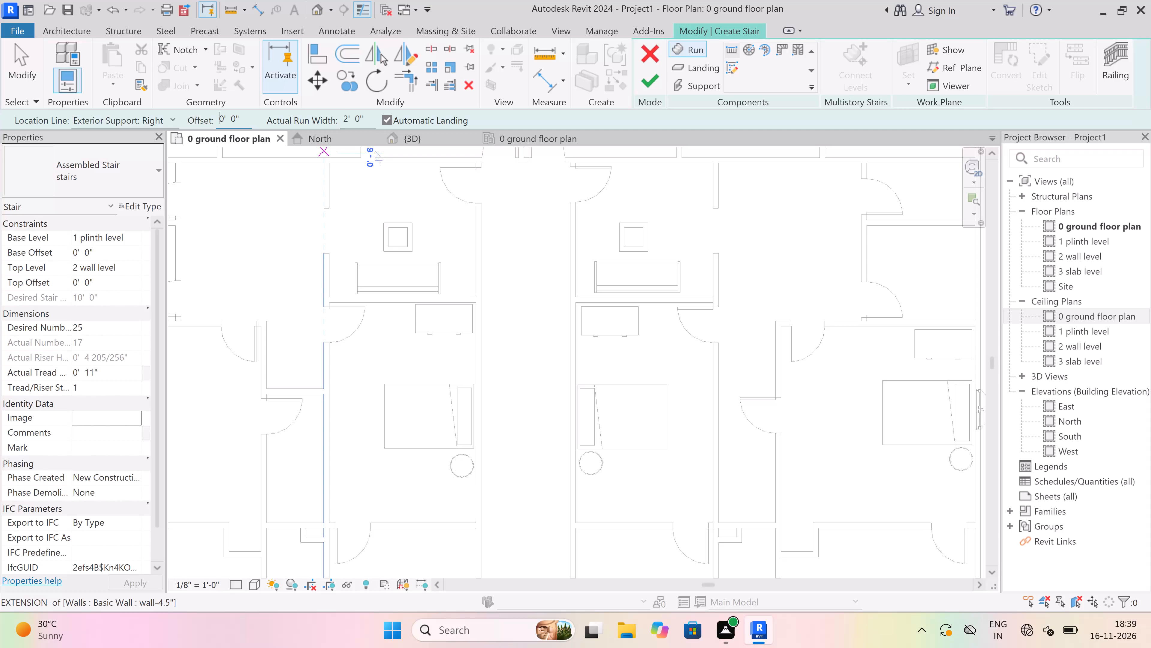
left_click(244, 121)
key("BackSpace")
key("BackSpace")
key("BackSpace")
key("BackSpace")
key("BackSpace")
key("BackSpace")
key("BackSpace")
key("BackSpace")
key("BackSpace")
key("BackSpace")
key("BackSpace")
key("BackSpace")
key("BackSpace")
key("BackSpace")
key("BackSpace")
type("6\"")
Set the new run's location line to Exterior Support: Left.
left_click(176, 118)
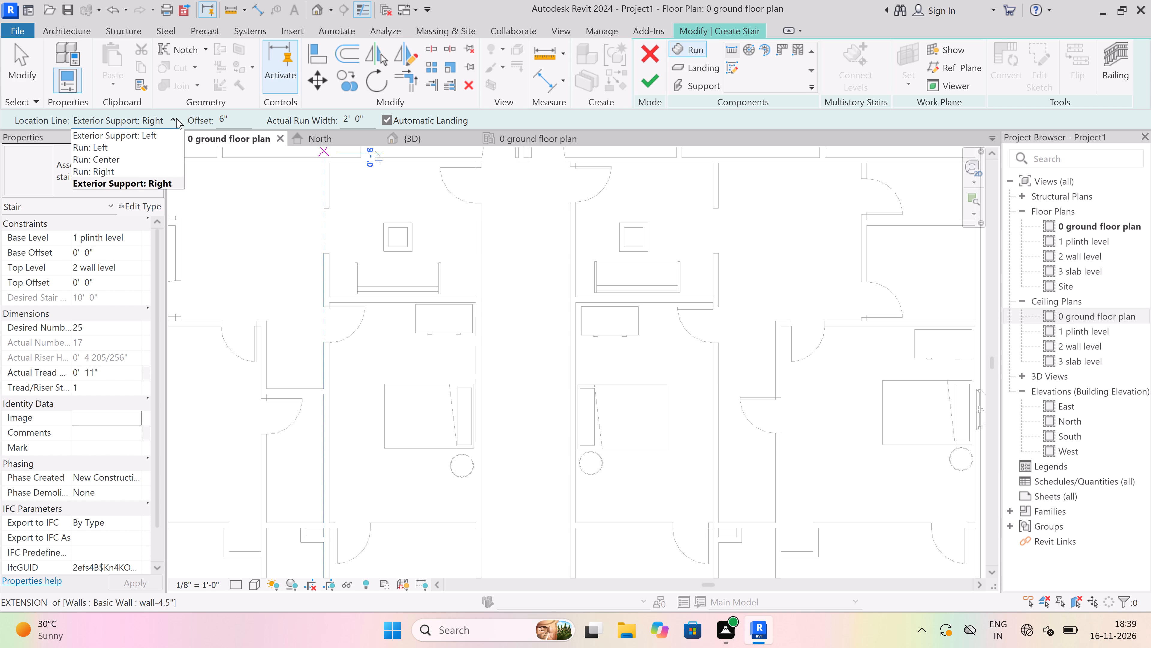
left_click(168, 115)
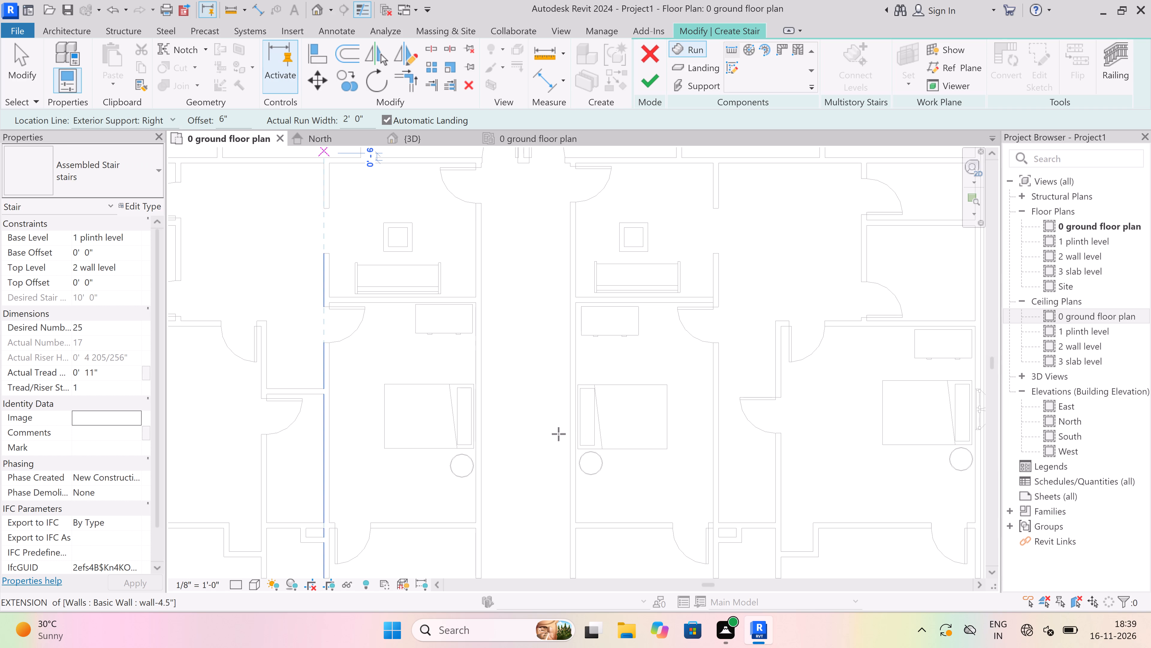
left_click(171, 117)
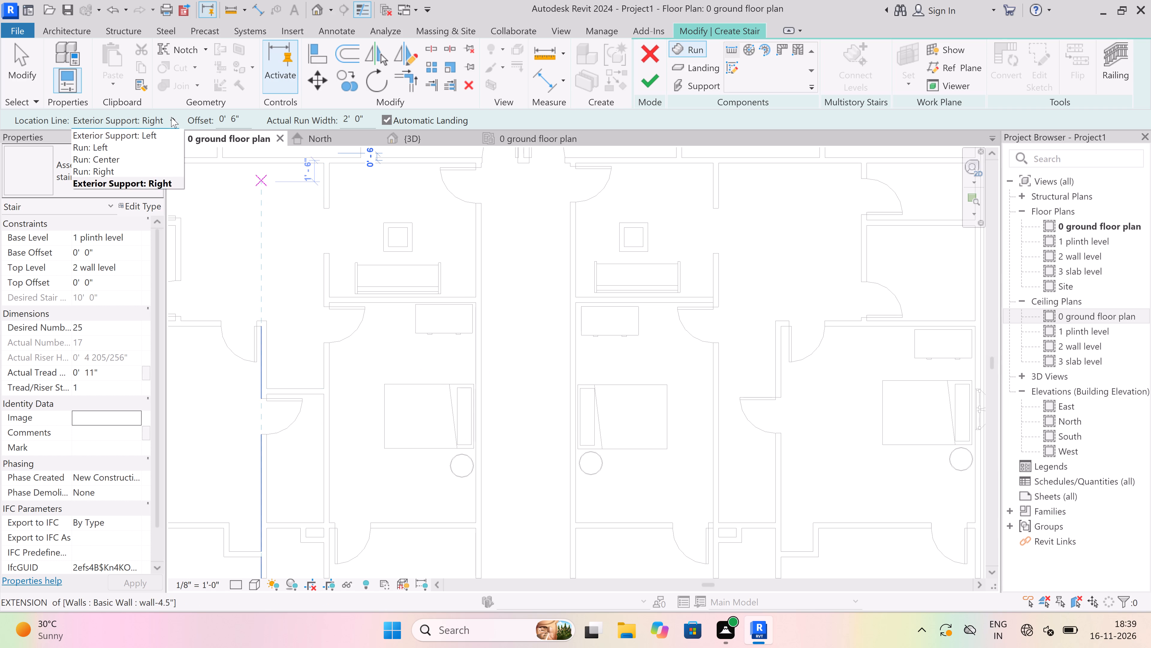
left_click(162, 139)
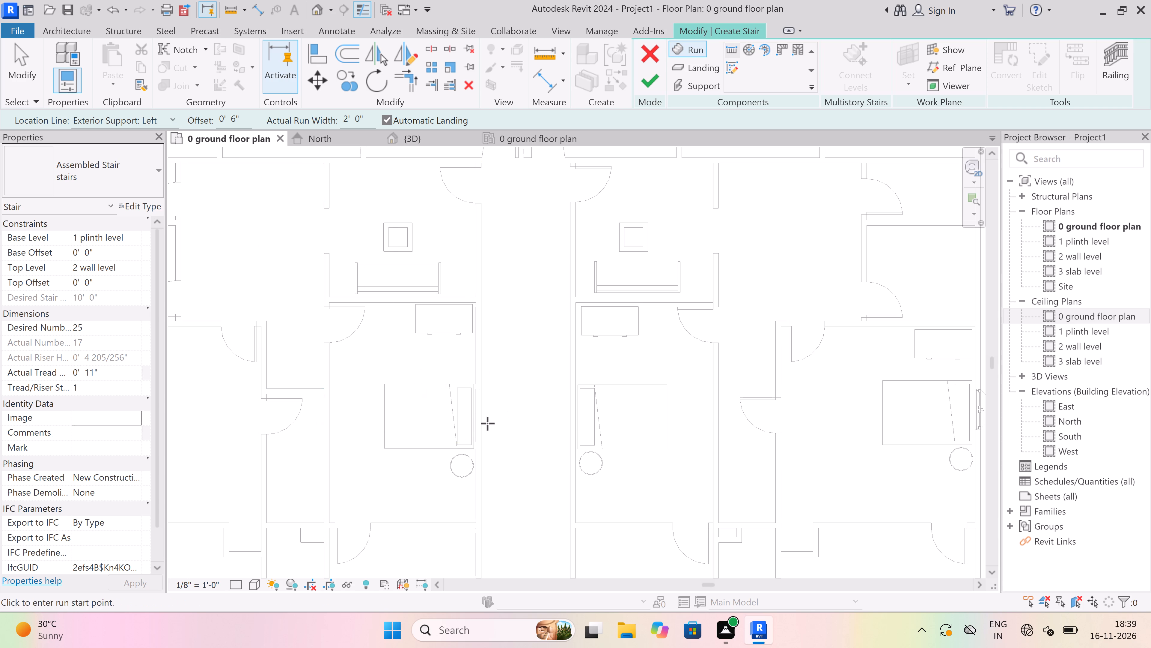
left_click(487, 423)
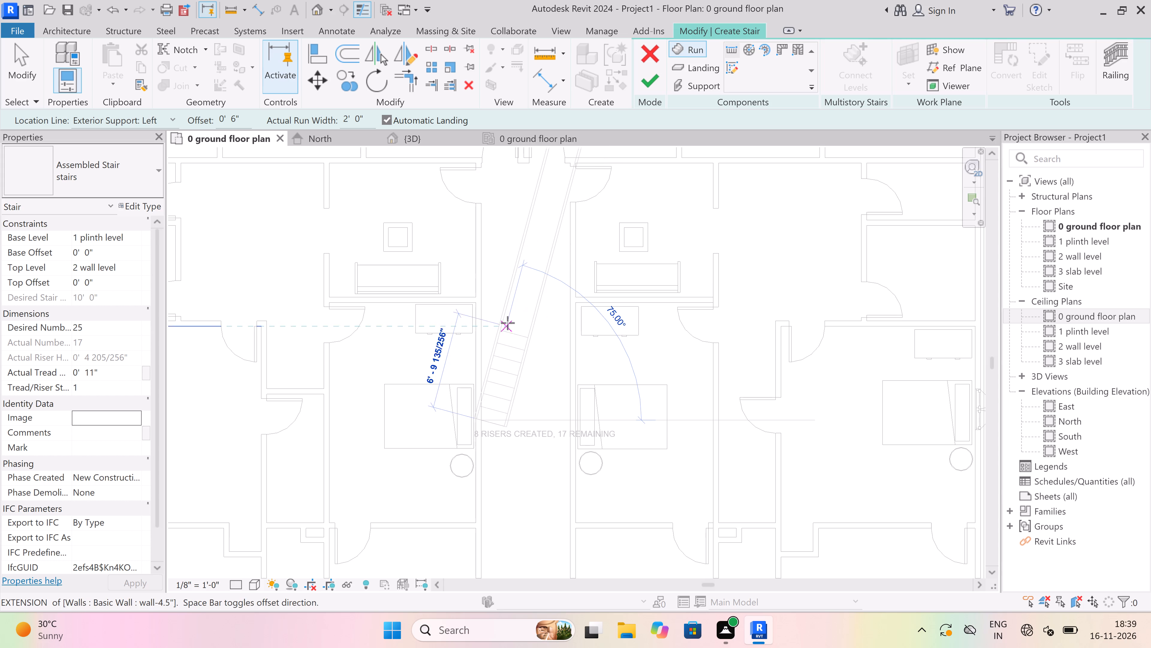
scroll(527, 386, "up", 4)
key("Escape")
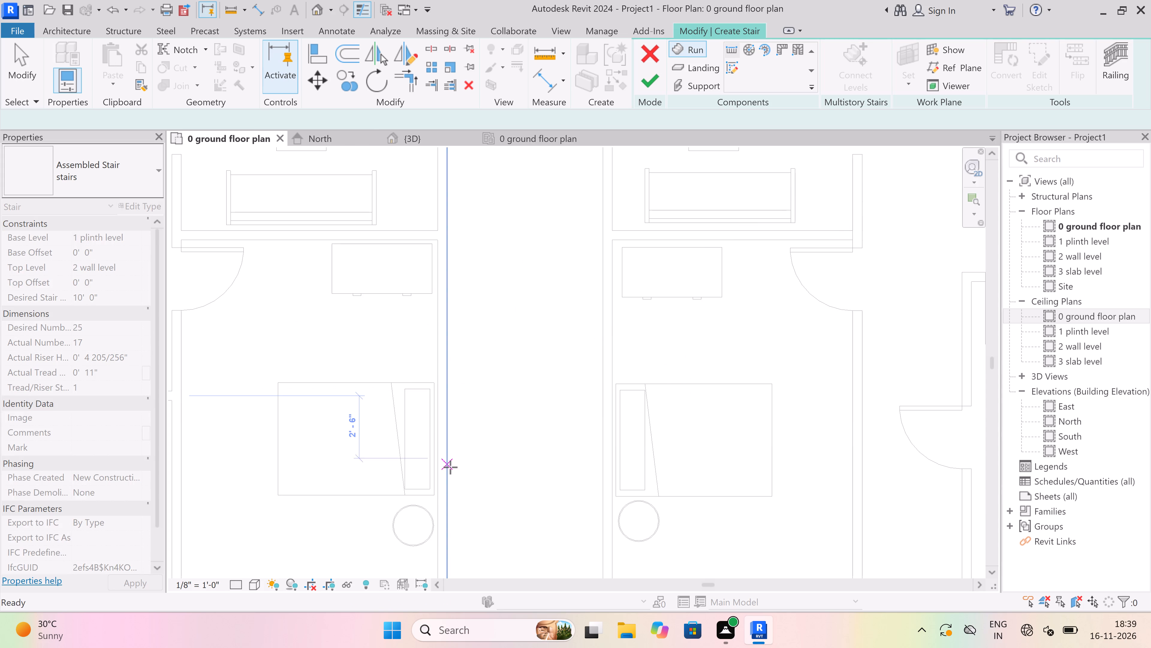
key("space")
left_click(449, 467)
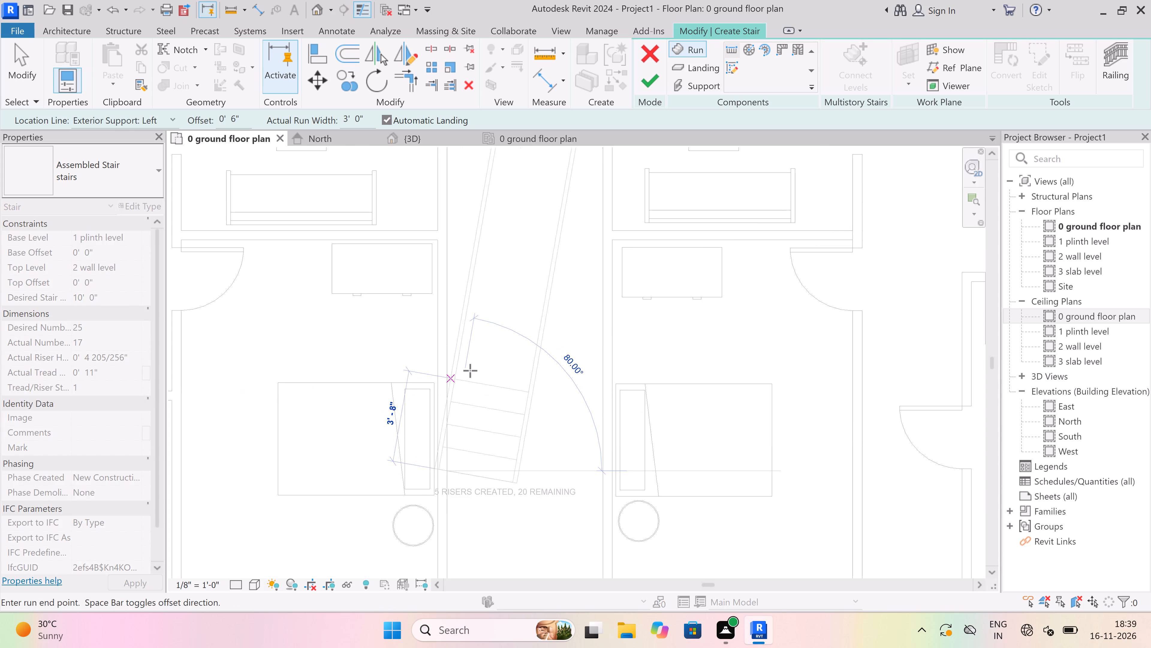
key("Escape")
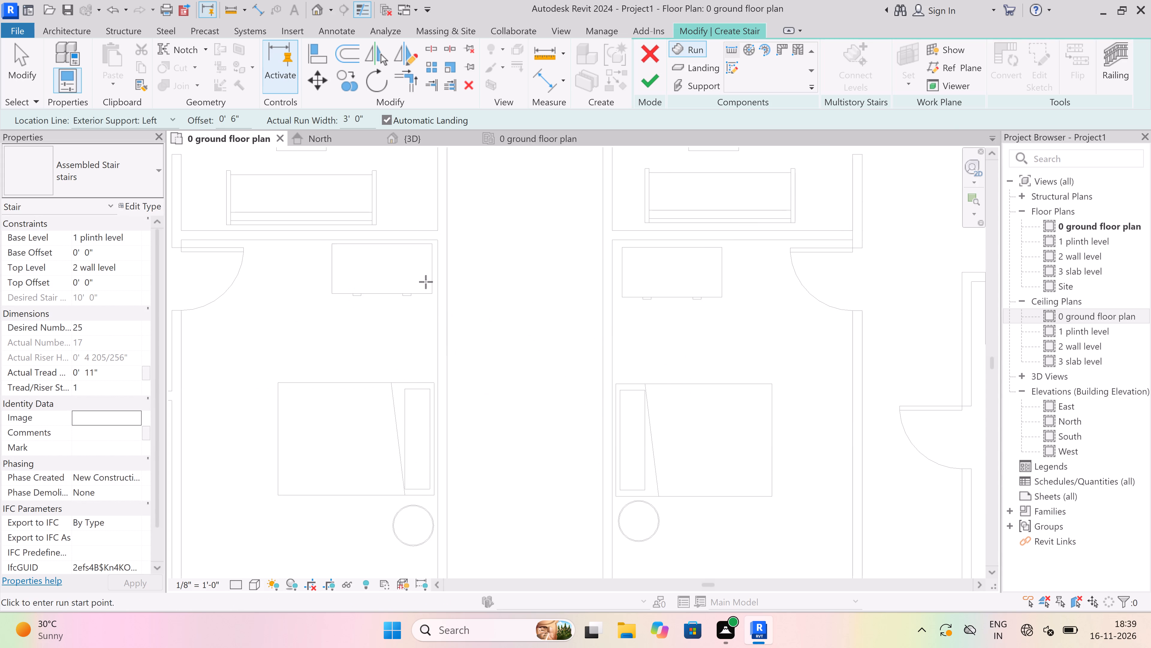
Set the actual run width for the new run to 2' again.
left_click(371, 121)
key("BackSpace")
key("BackSpace")
key("BackSpace")
key("BackSpace")
key("BackSpace")
key("BackSpace")
key("BackSpace")
key("BackSpace")
key("BackSpace")
key("BackSpace")
key("BackSpace")
key("BackSpace")
type("2'")
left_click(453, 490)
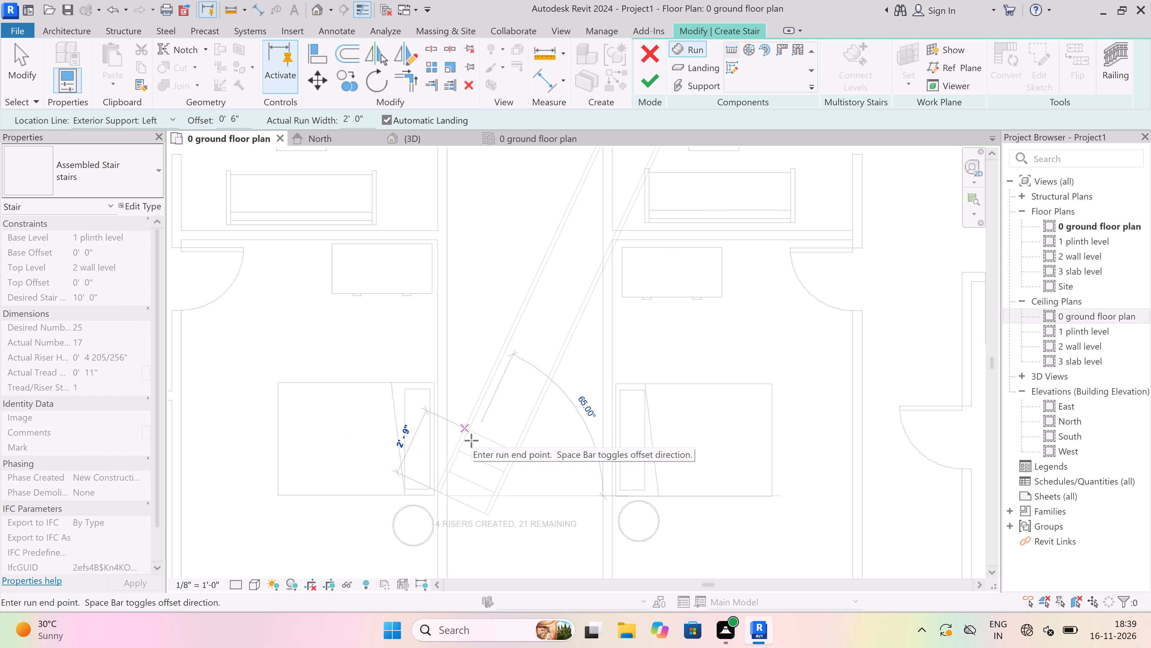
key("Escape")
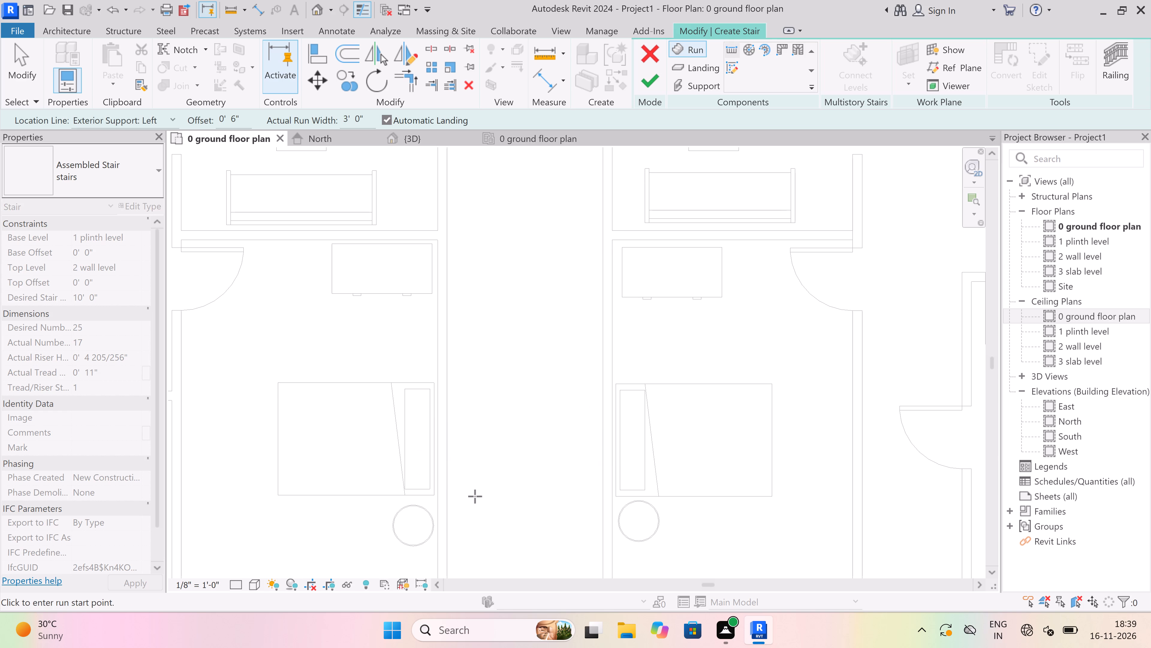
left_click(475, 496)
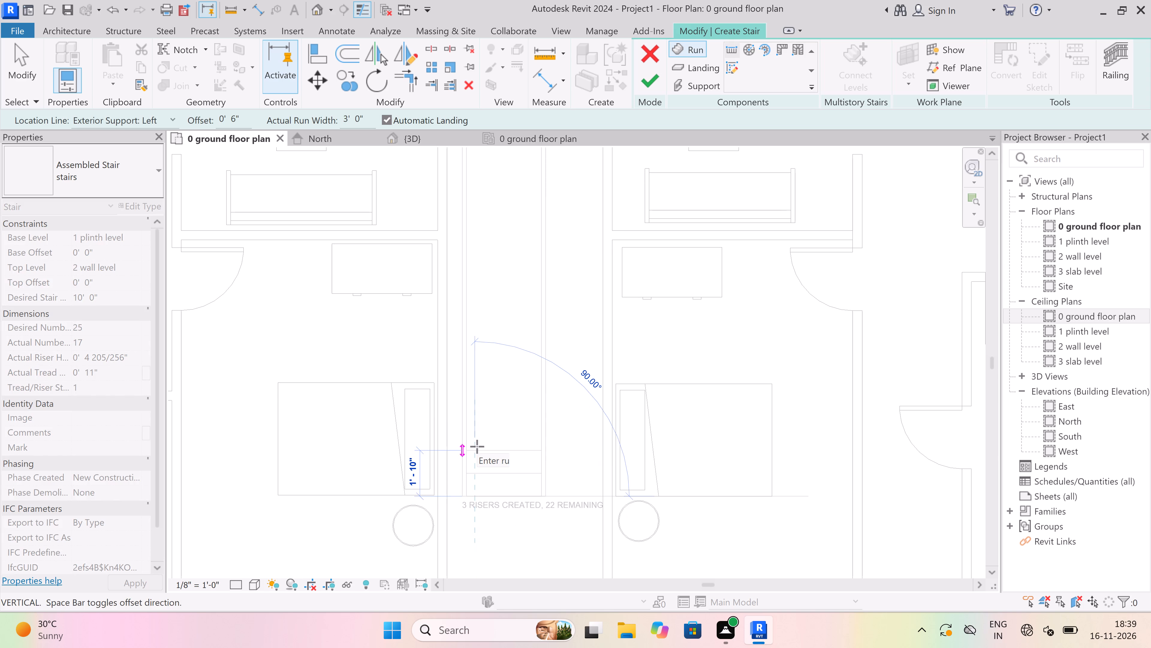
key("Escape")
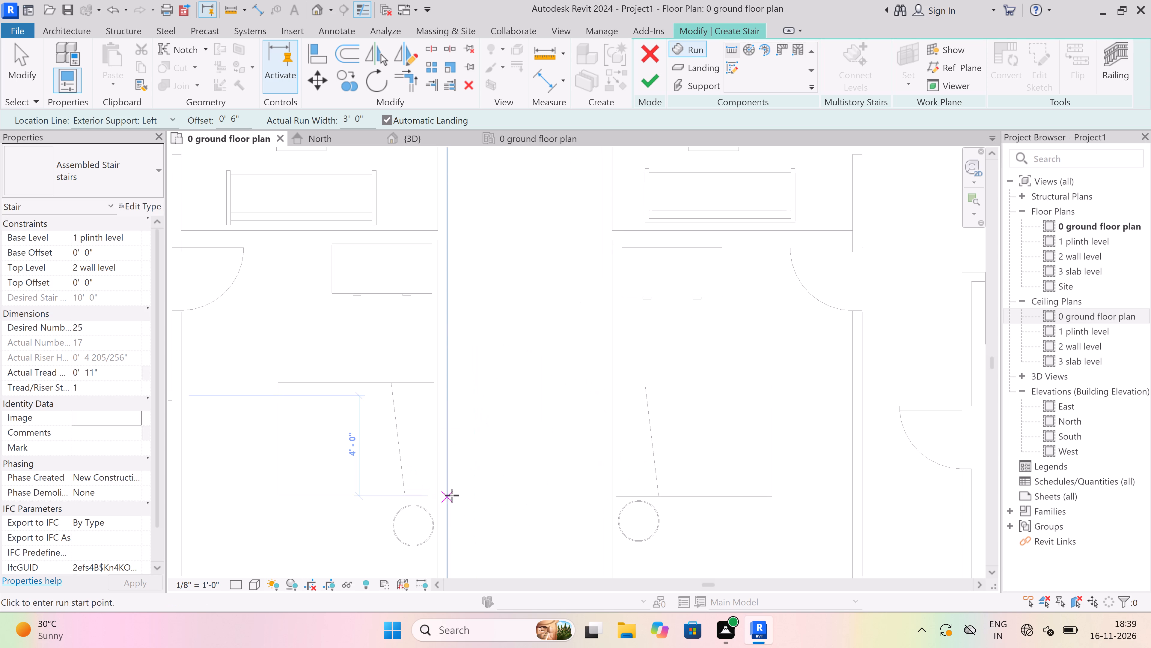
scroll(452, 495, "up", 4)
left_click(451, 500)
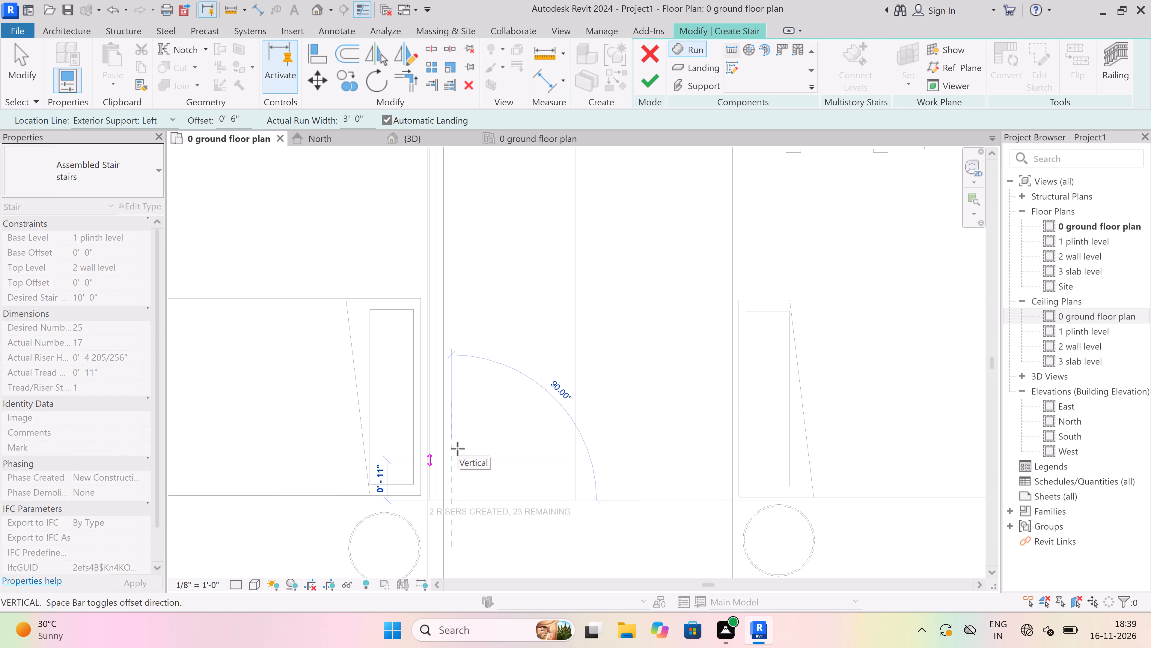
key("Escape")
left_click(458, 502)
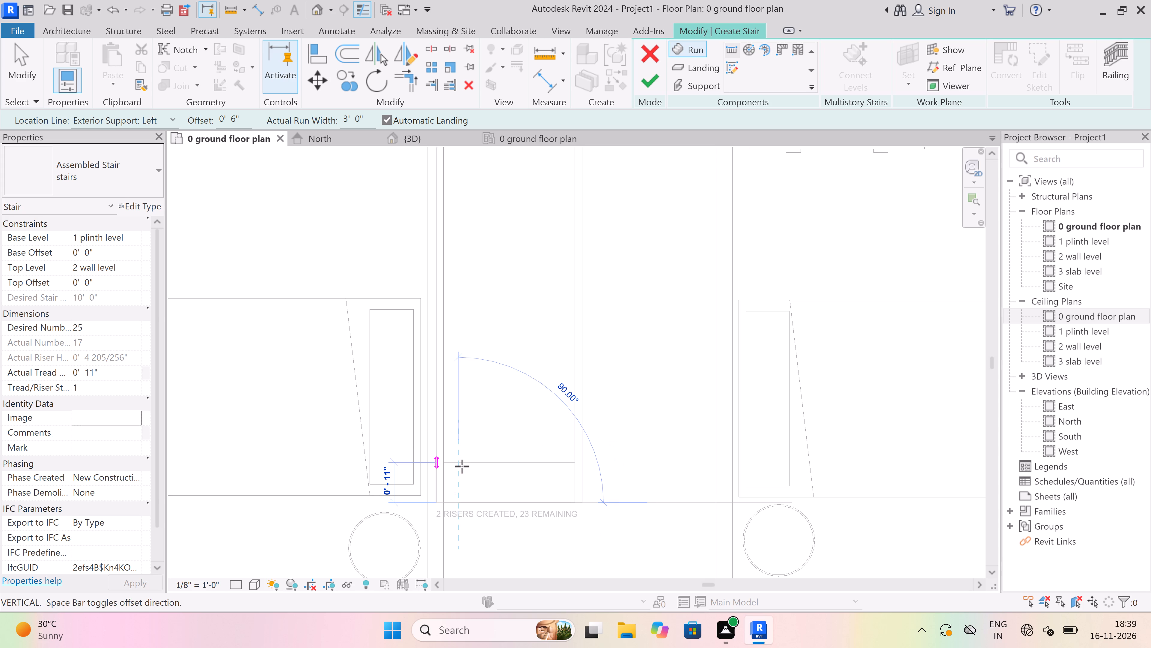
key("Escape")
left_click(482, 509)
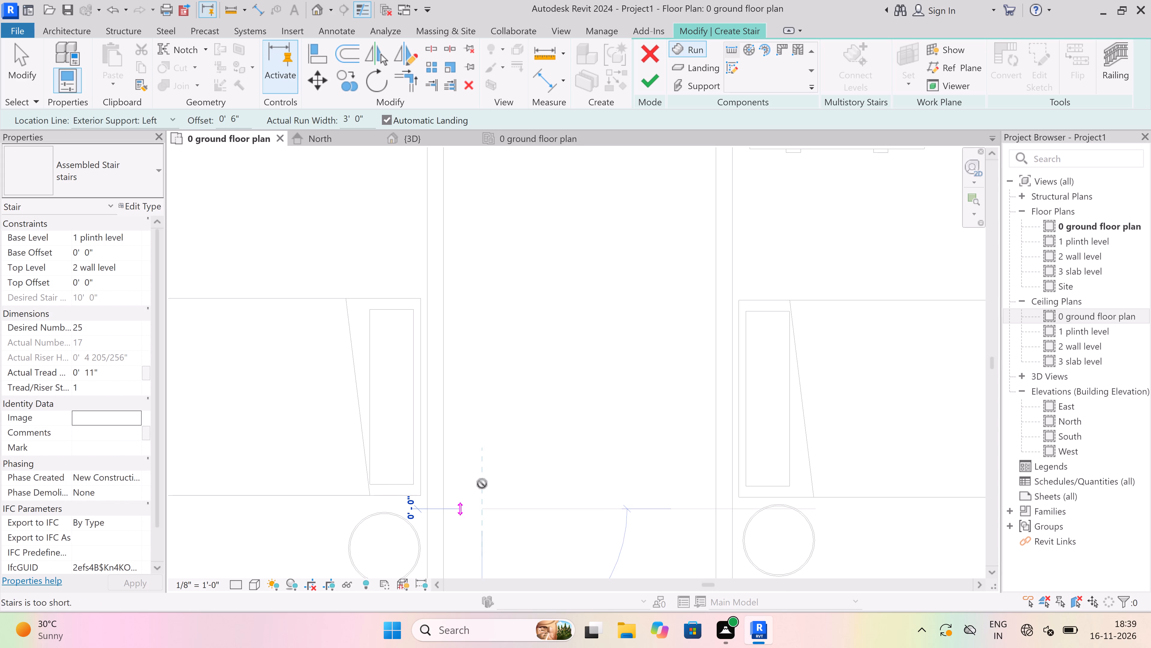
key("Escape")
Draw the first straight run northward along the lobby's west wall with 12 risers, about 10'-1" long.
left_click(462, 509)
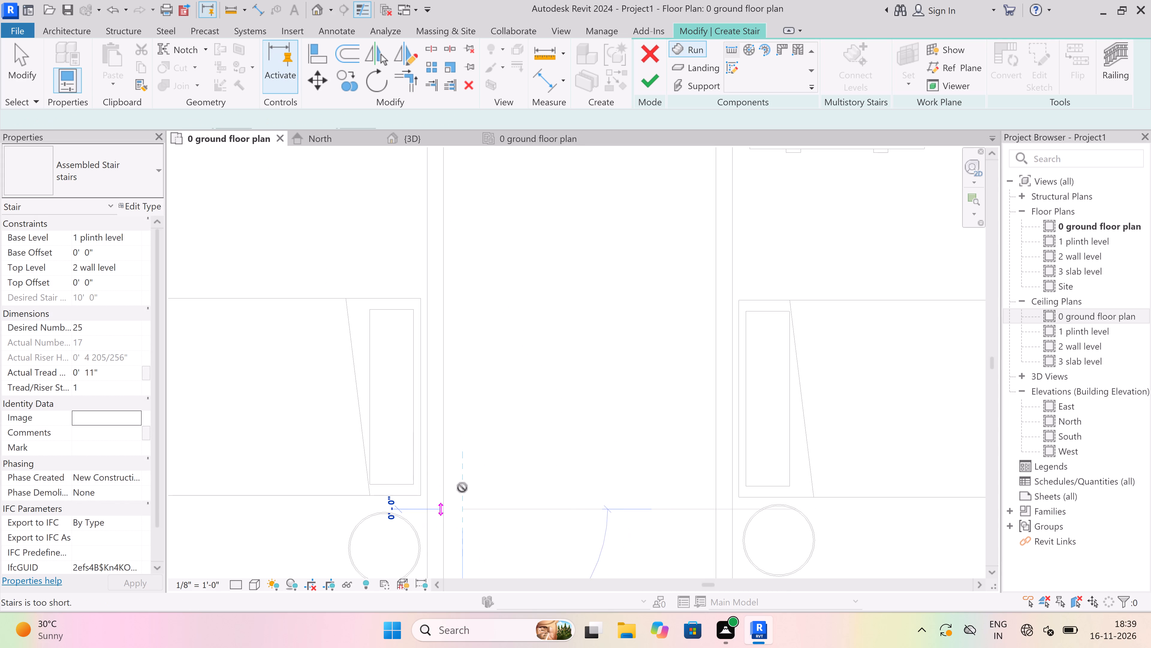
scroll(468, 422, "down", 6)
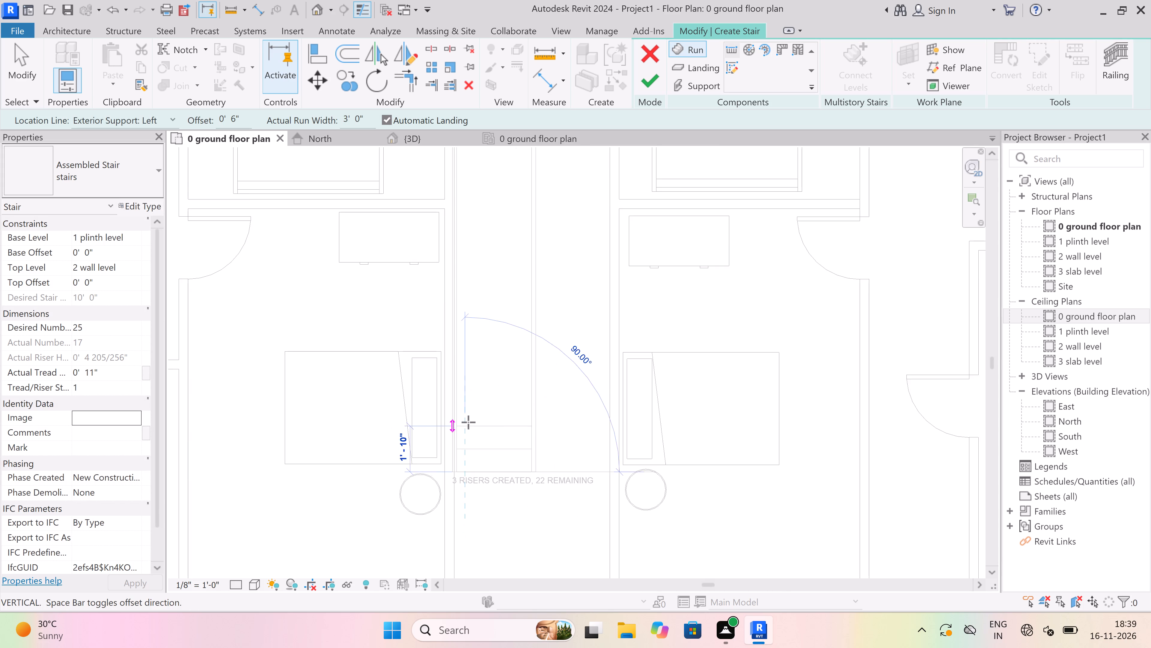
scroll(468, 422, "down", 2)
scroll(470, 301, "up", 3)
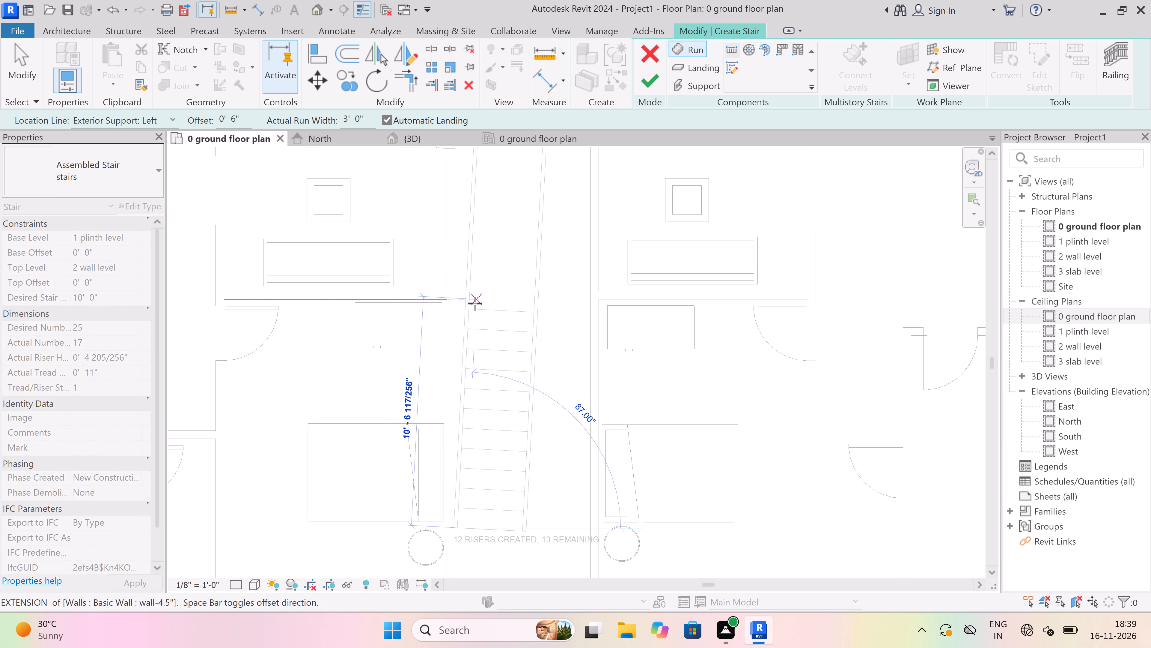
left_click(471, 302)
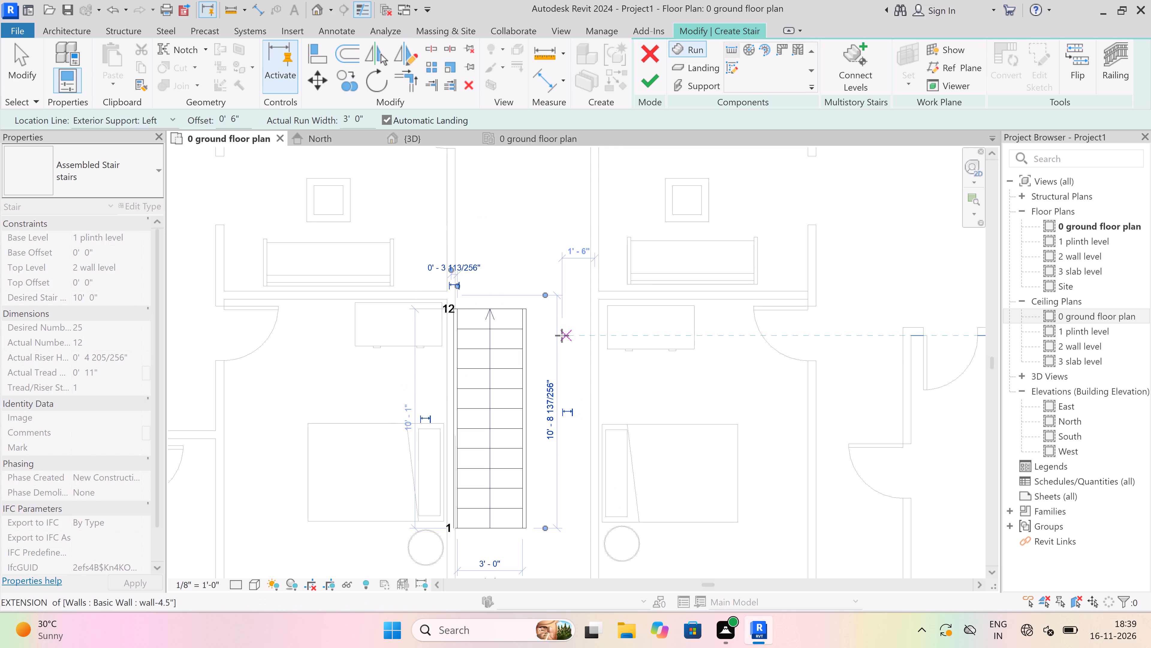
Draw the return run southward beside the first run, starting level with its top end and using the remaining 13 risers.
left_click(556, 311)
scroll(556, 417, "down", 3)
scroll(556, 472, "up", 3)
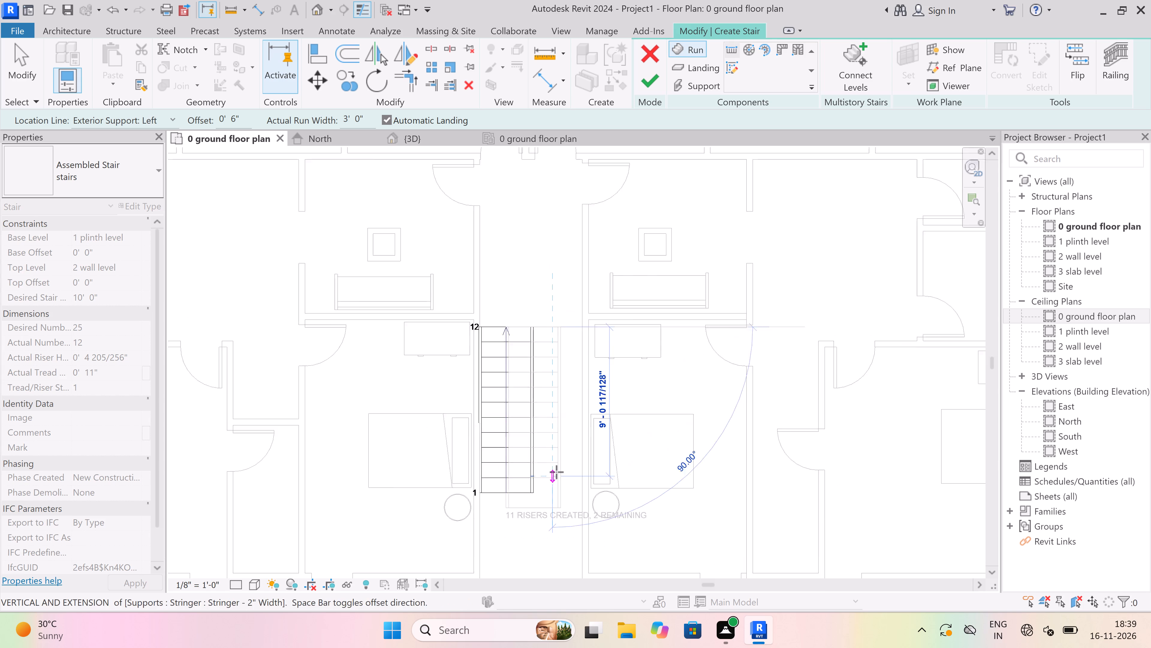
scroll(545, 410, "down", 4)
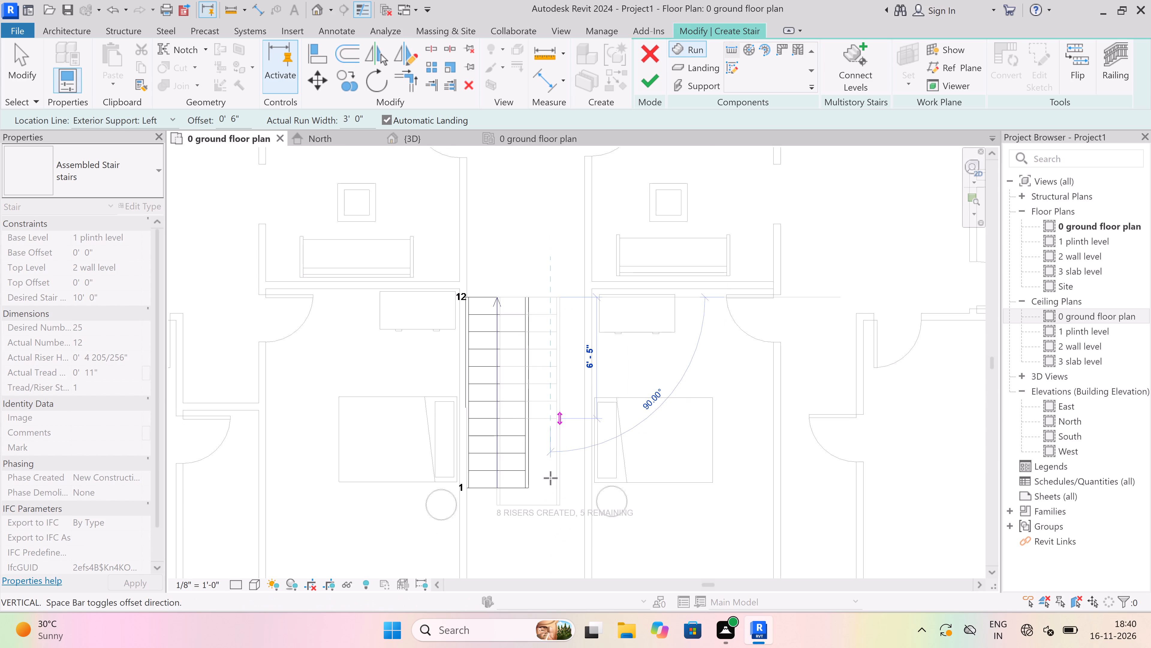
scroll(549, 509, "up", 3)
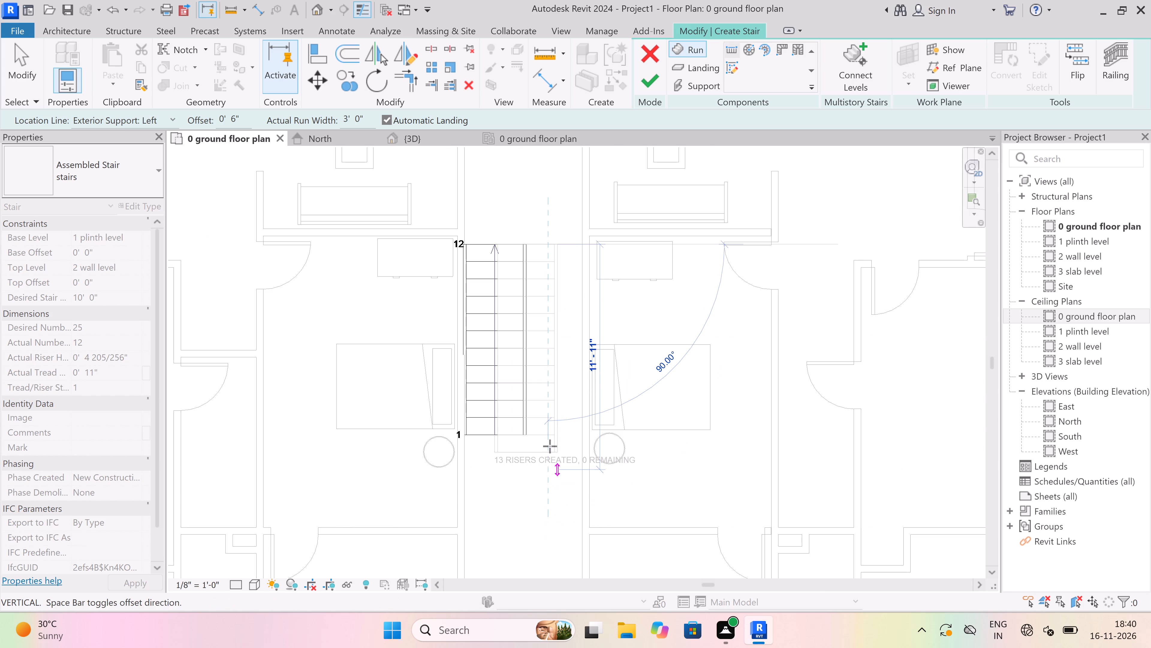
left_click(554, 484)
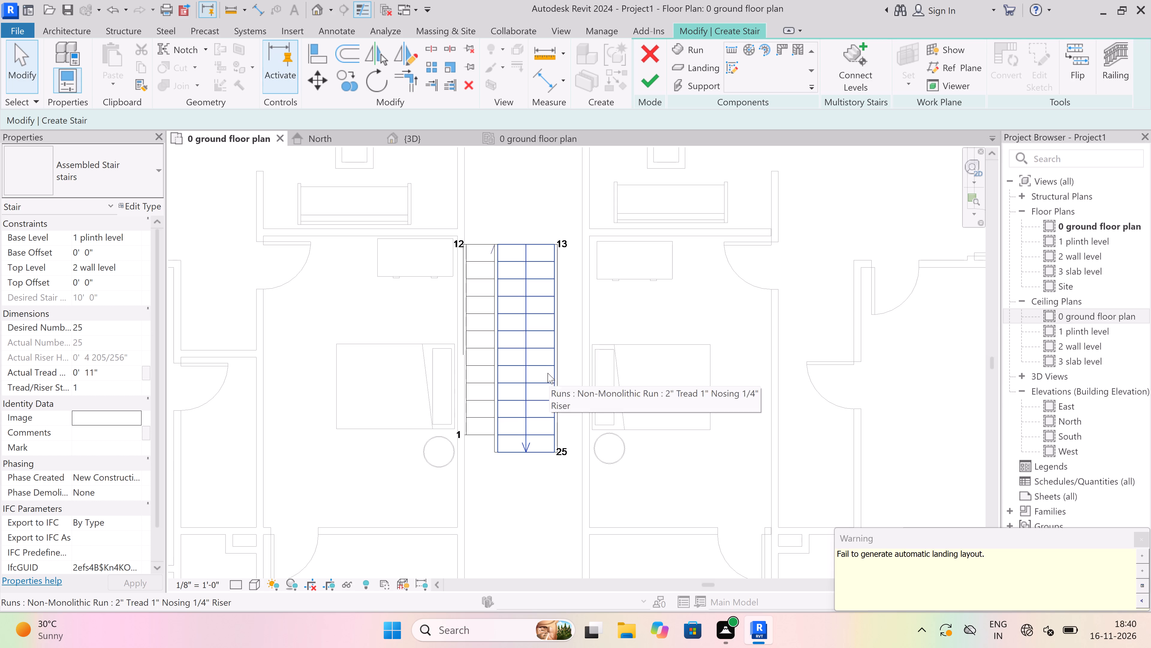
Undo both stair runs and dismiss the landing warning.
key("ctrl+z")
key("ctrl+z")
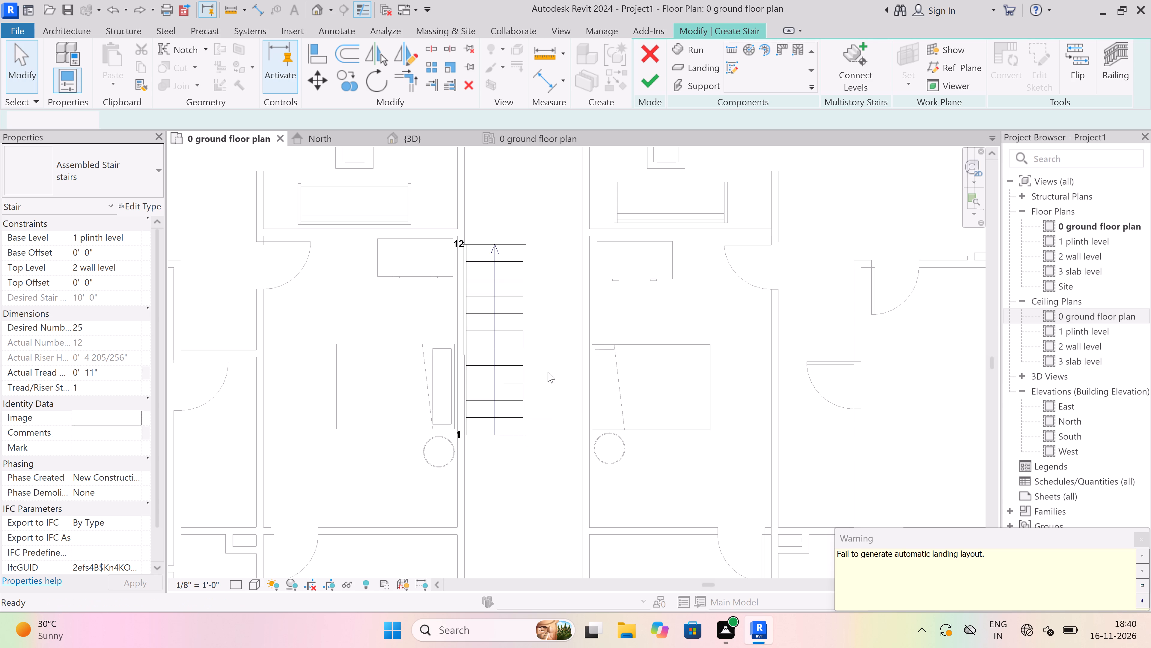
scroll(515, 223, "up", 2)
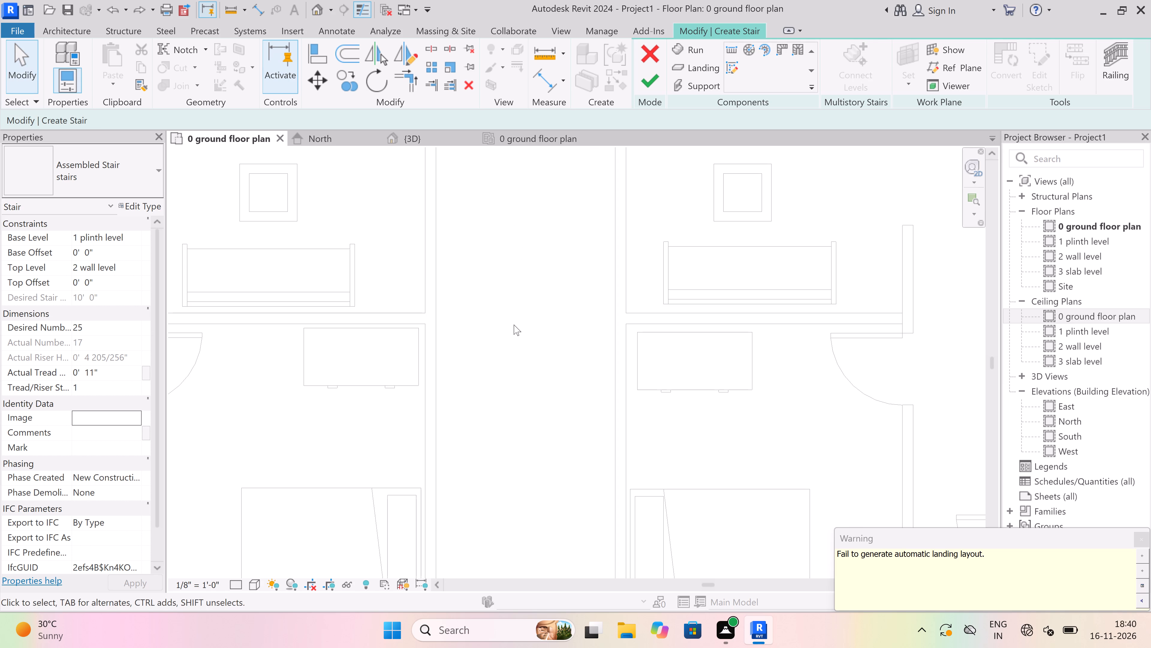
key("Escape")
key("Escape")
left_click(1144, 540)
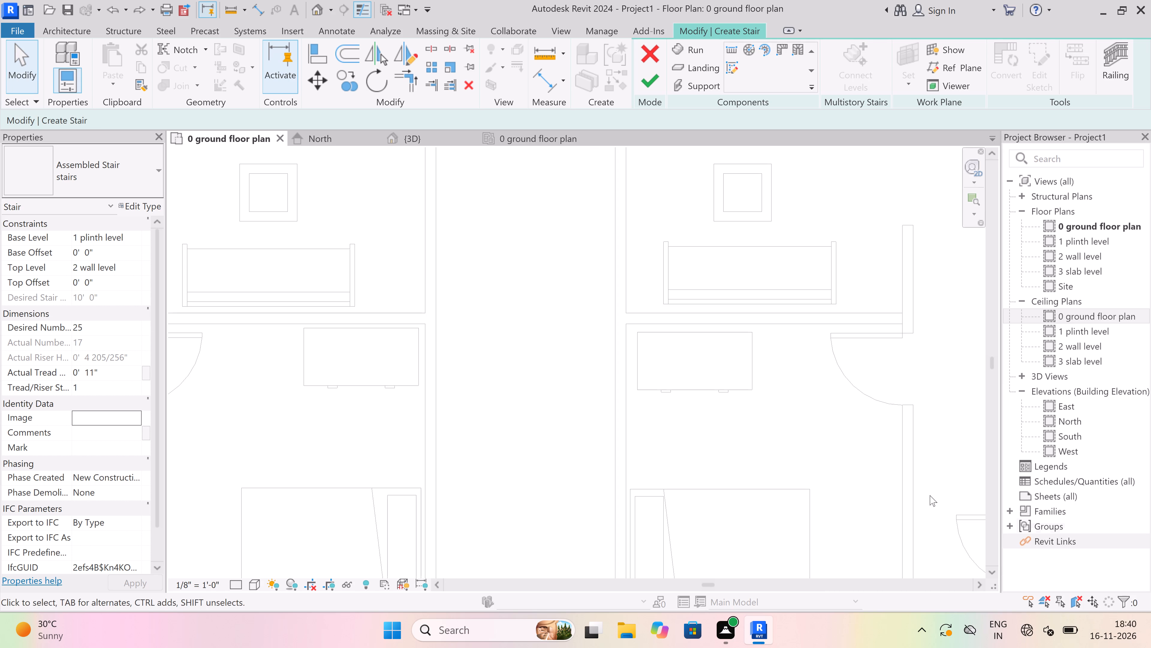
Restart the straight run and change the stair type to Cast-In-Place Stair: Monolithic Stair.
scroll(511, 378, "down", 7)
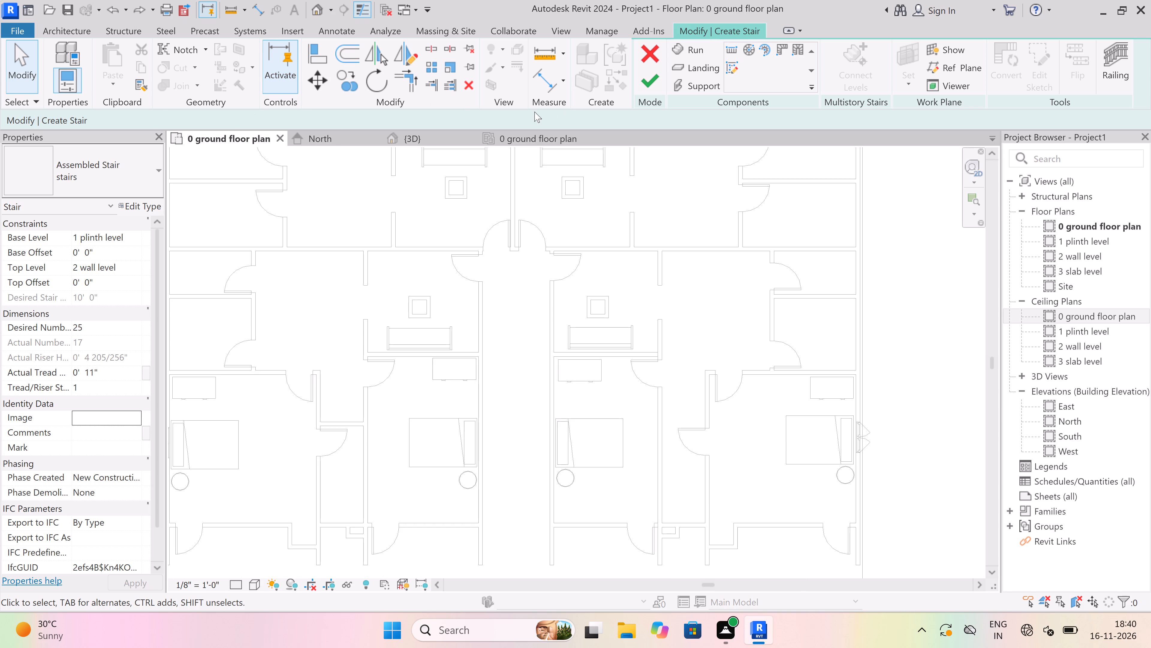
left_click(732, 48)
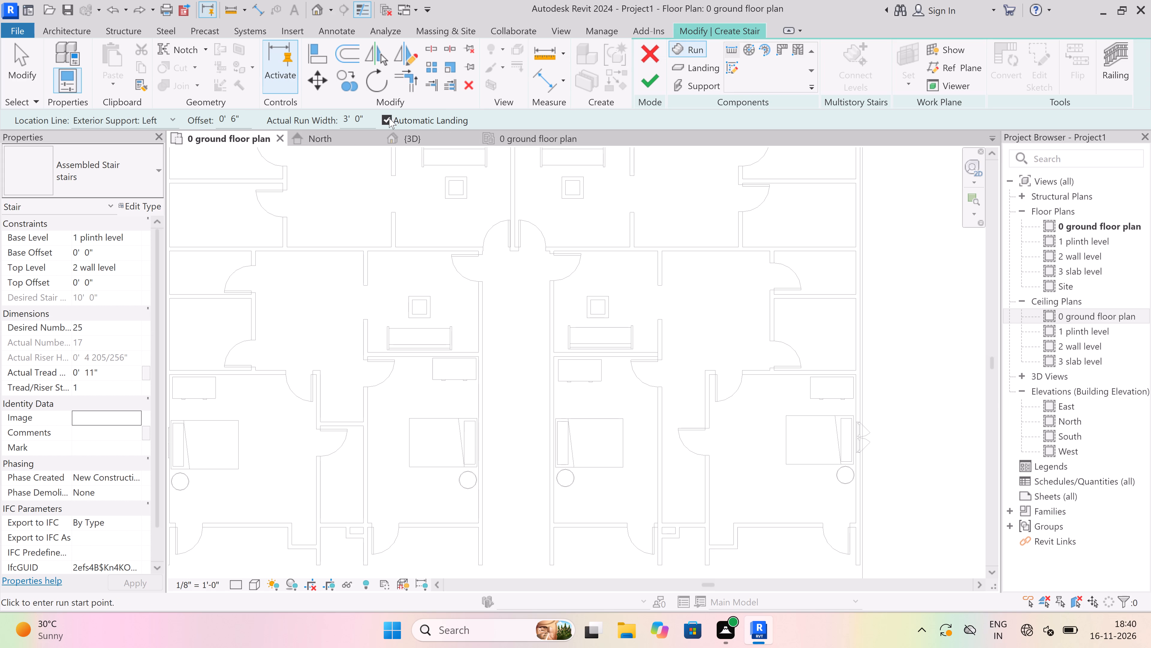
left_click(121, 177)
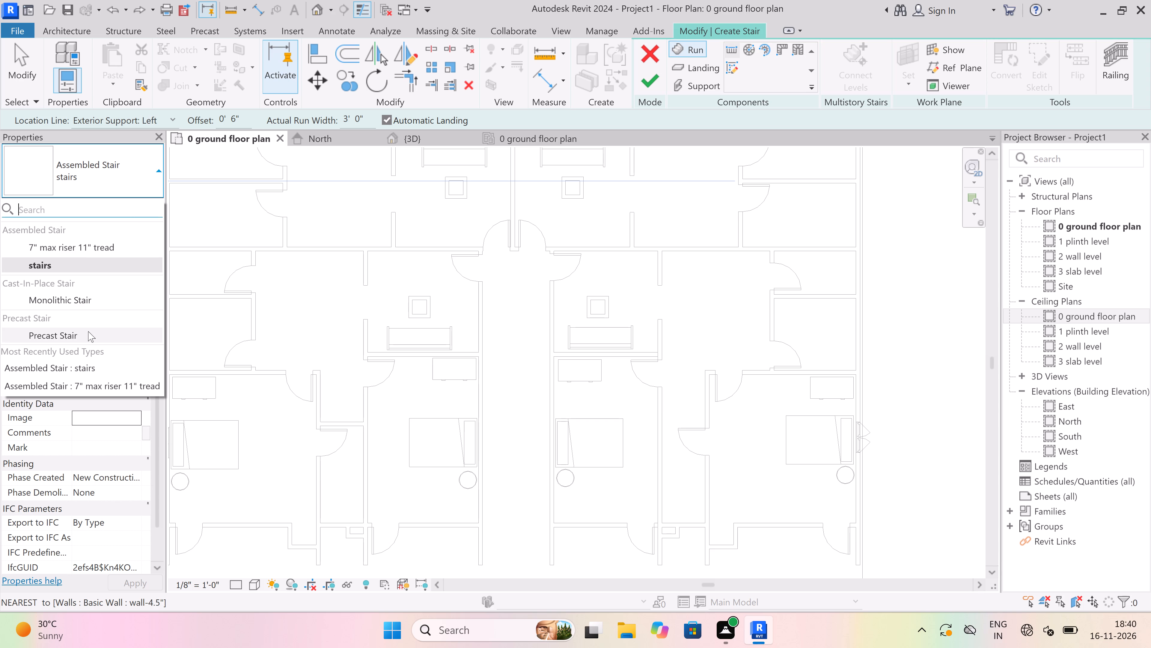
left_click(98, 303)
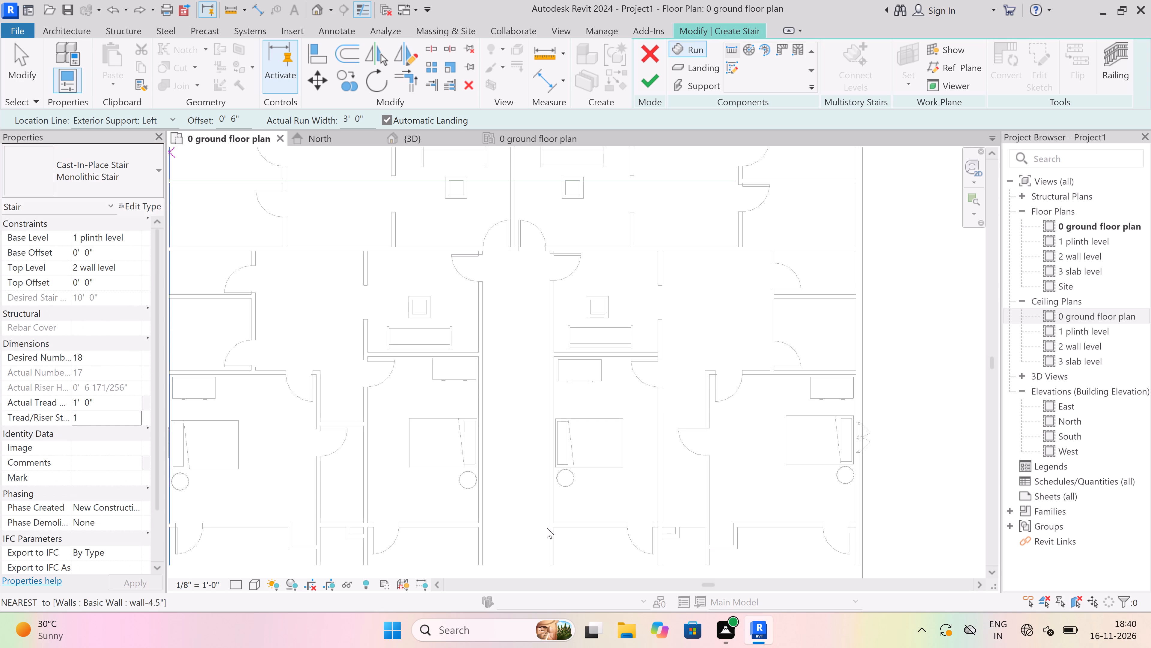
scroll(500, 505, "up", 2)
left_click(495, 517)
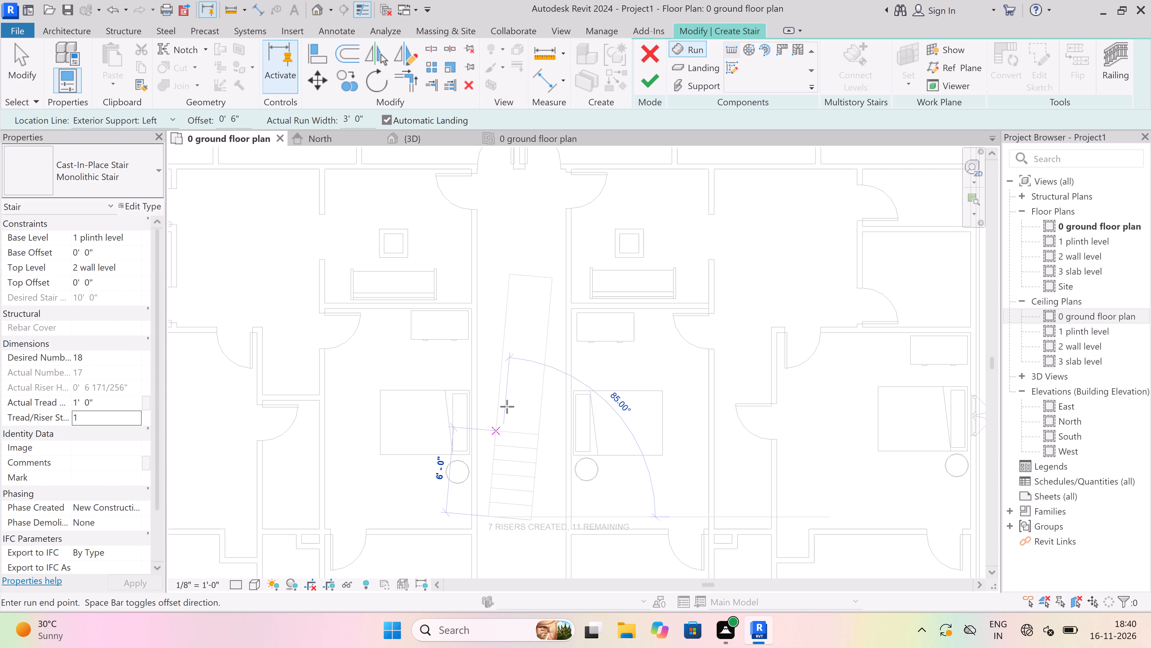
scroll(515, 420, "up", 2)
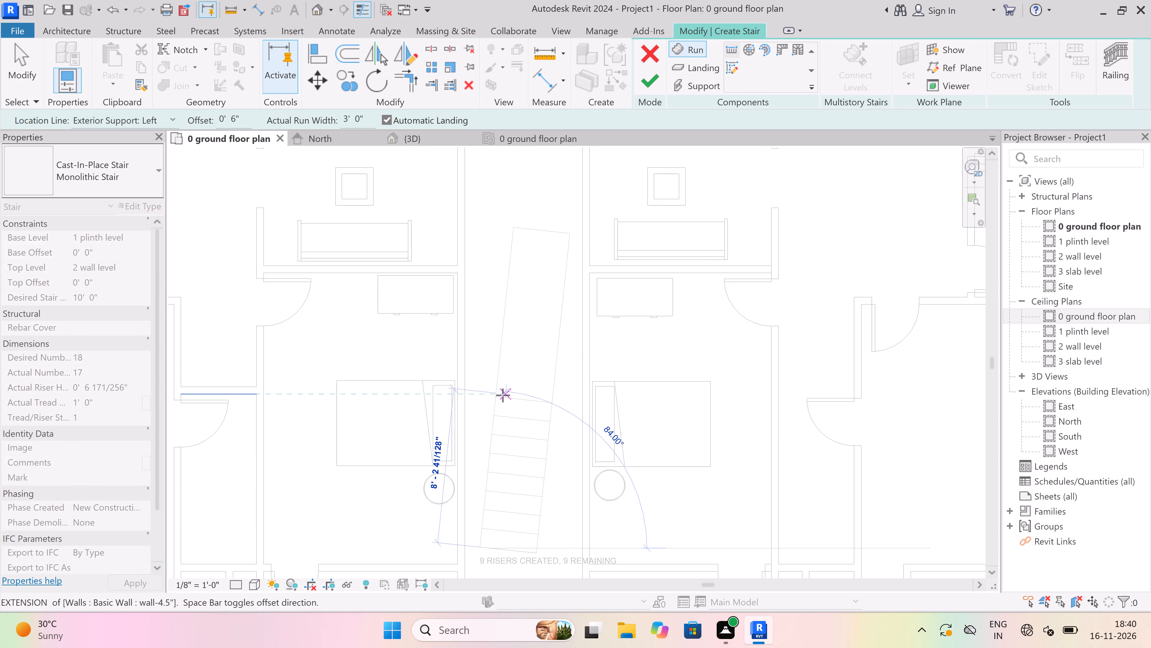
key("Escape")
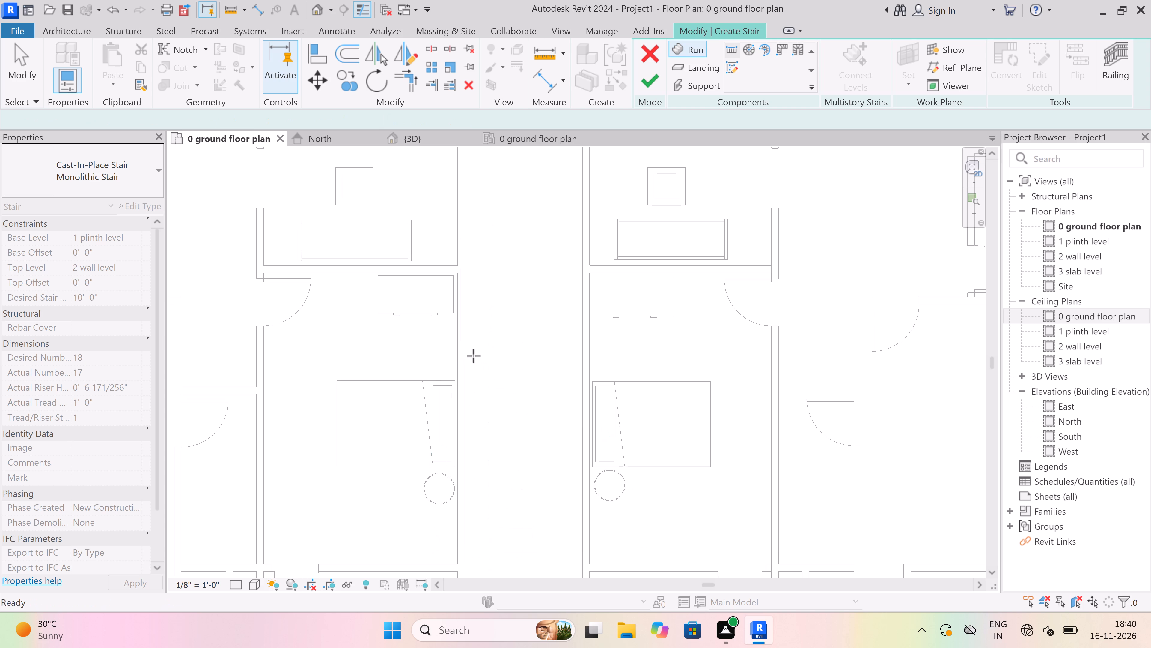
Set the monolithic stair's desired number of risers to 25.
left_click(104, 354)
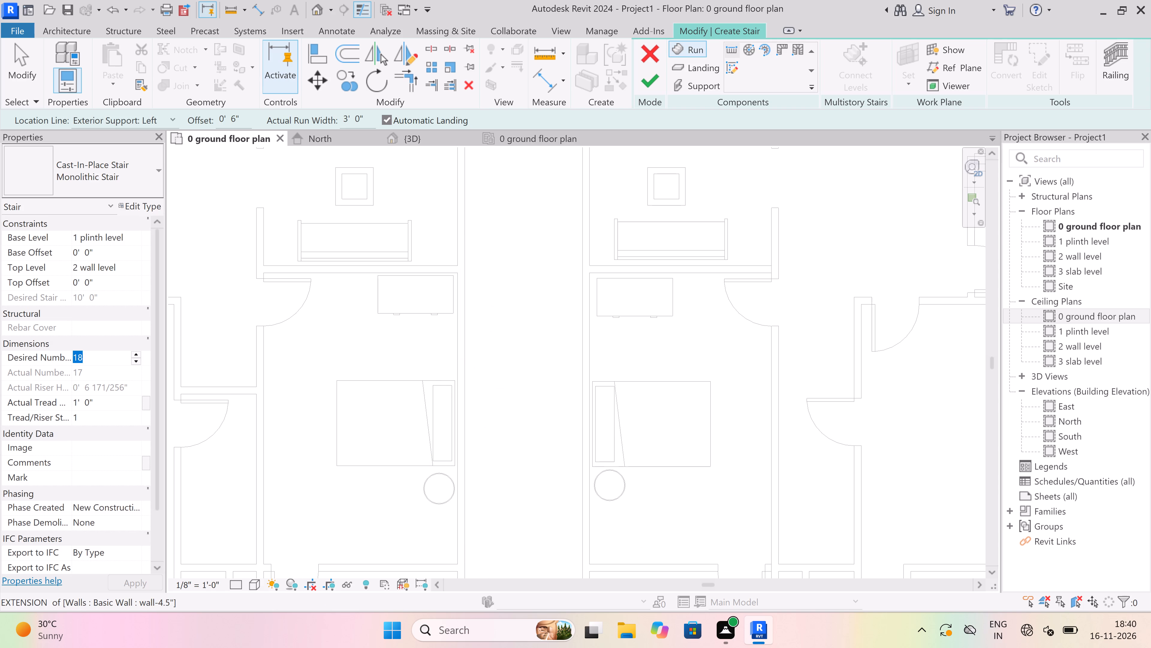
key("BackSpace")
type("25")
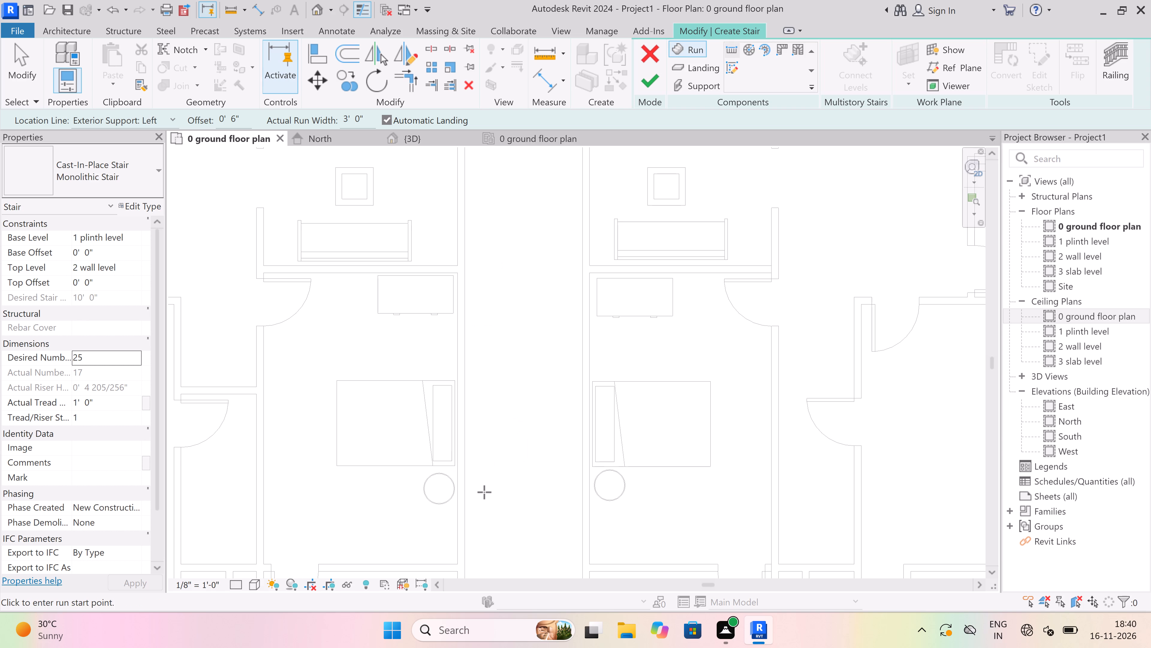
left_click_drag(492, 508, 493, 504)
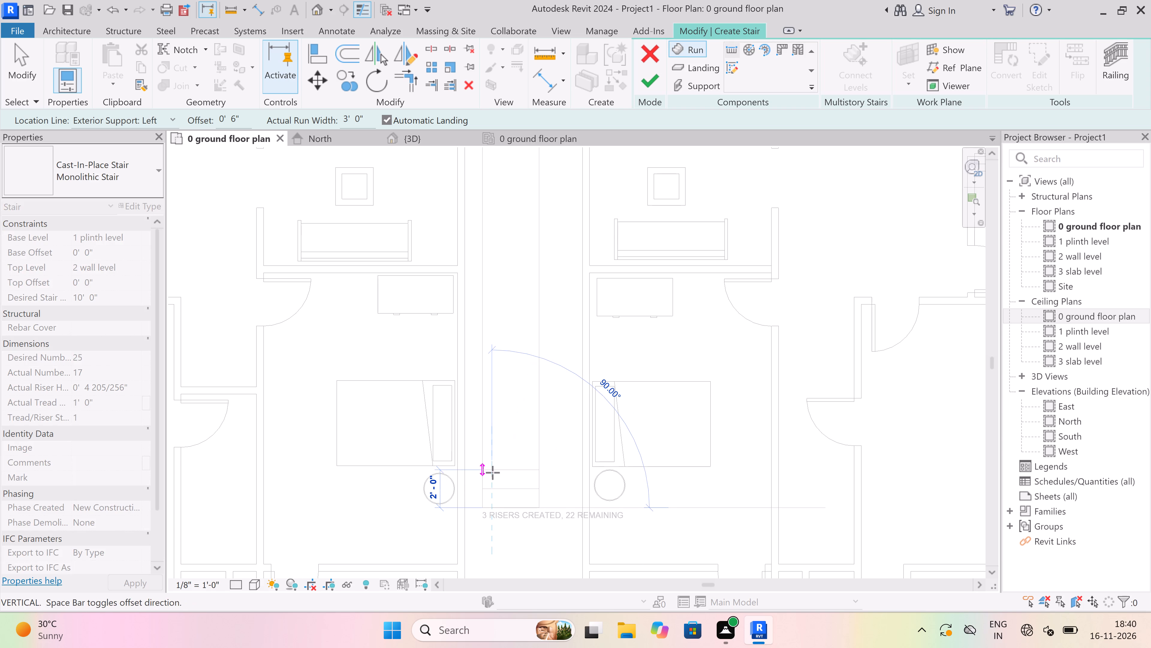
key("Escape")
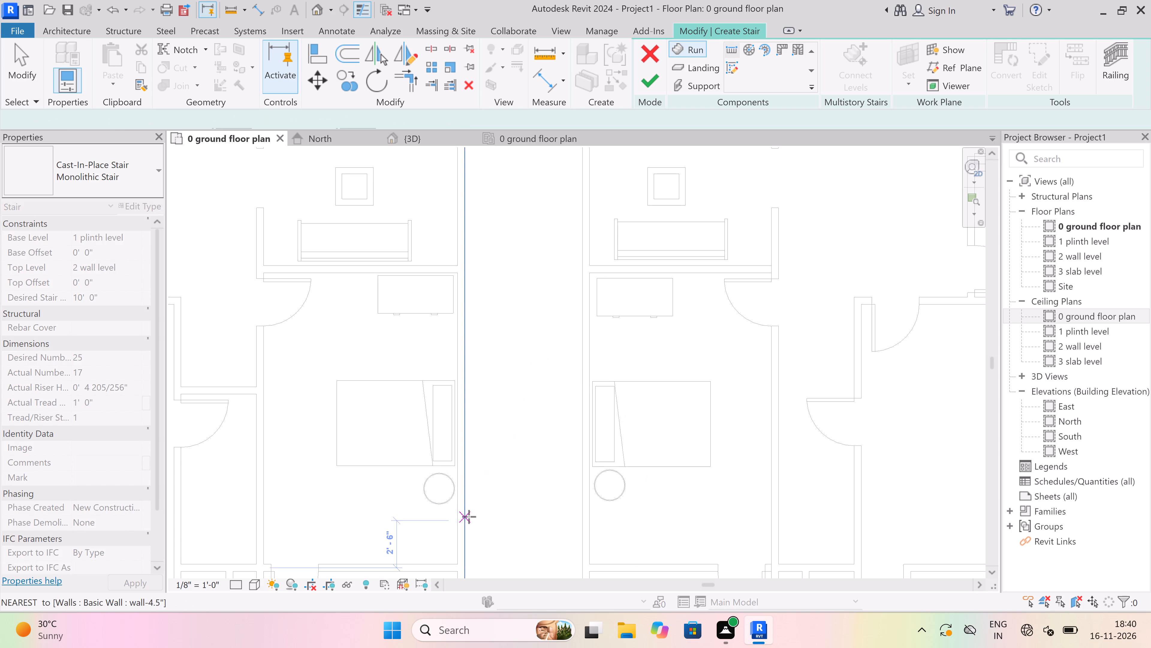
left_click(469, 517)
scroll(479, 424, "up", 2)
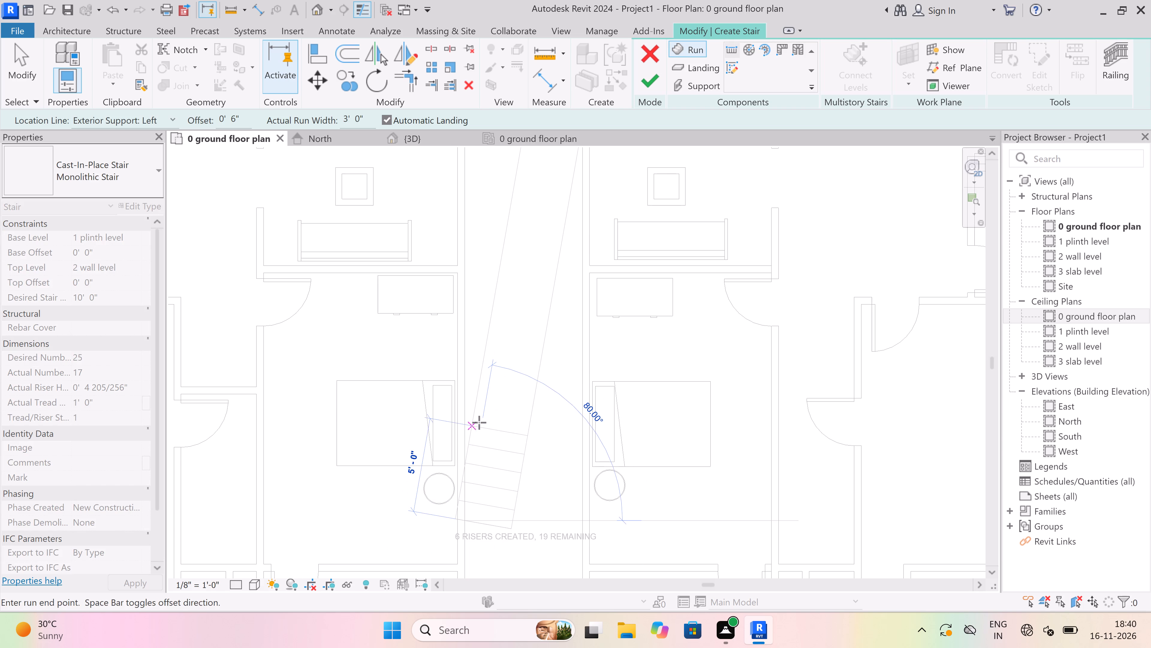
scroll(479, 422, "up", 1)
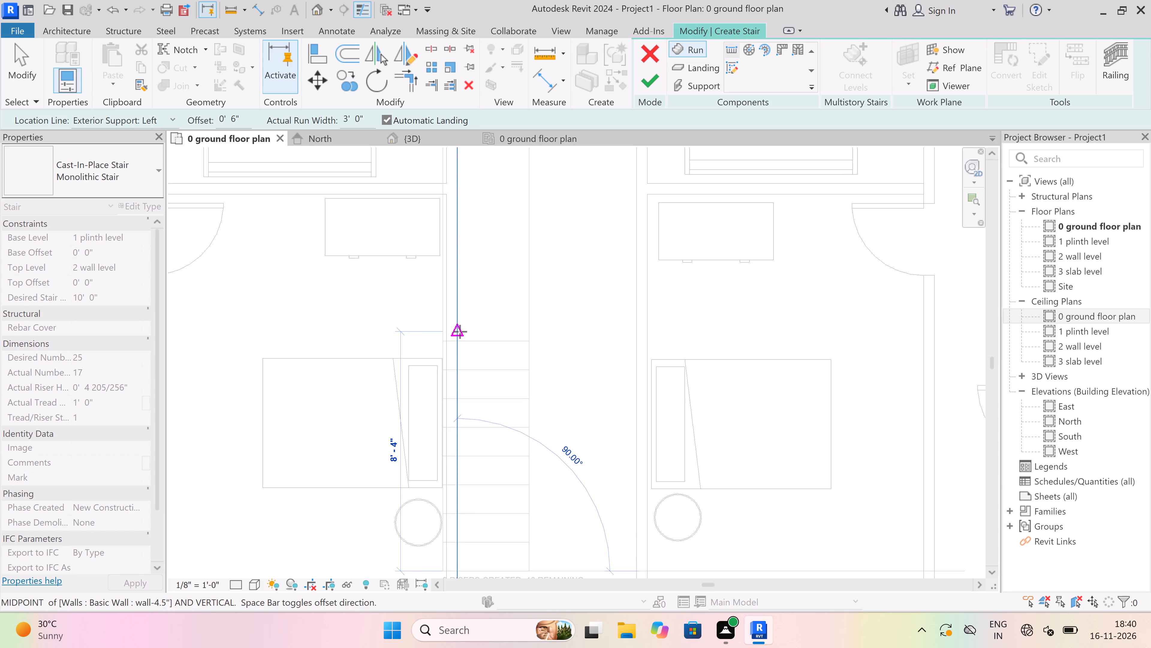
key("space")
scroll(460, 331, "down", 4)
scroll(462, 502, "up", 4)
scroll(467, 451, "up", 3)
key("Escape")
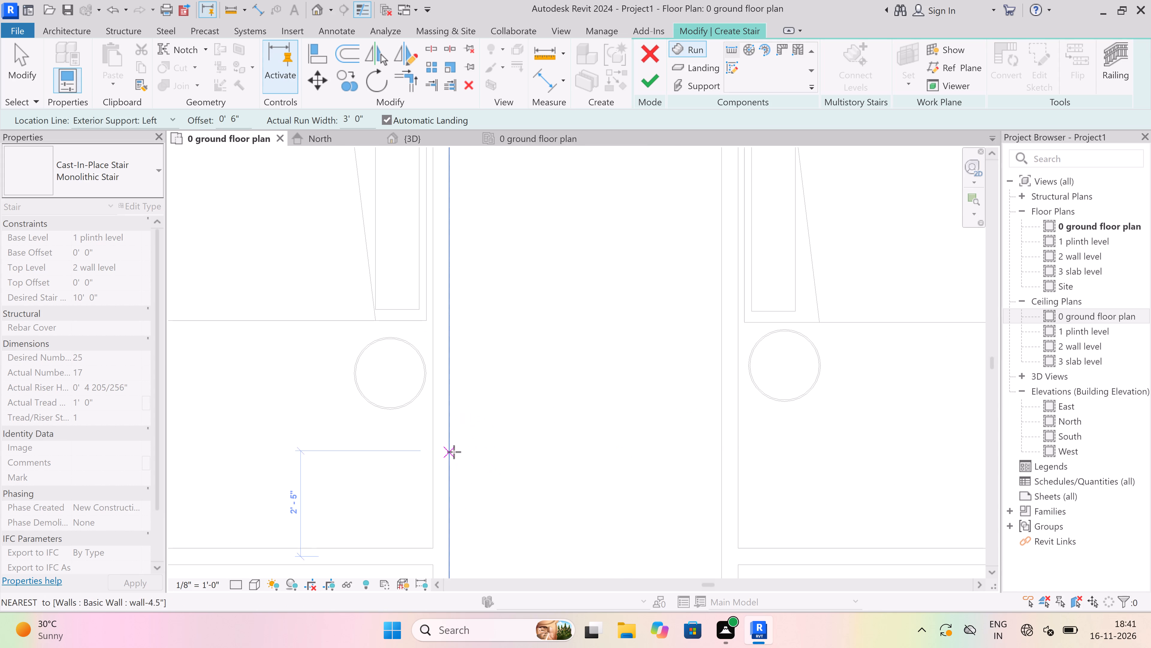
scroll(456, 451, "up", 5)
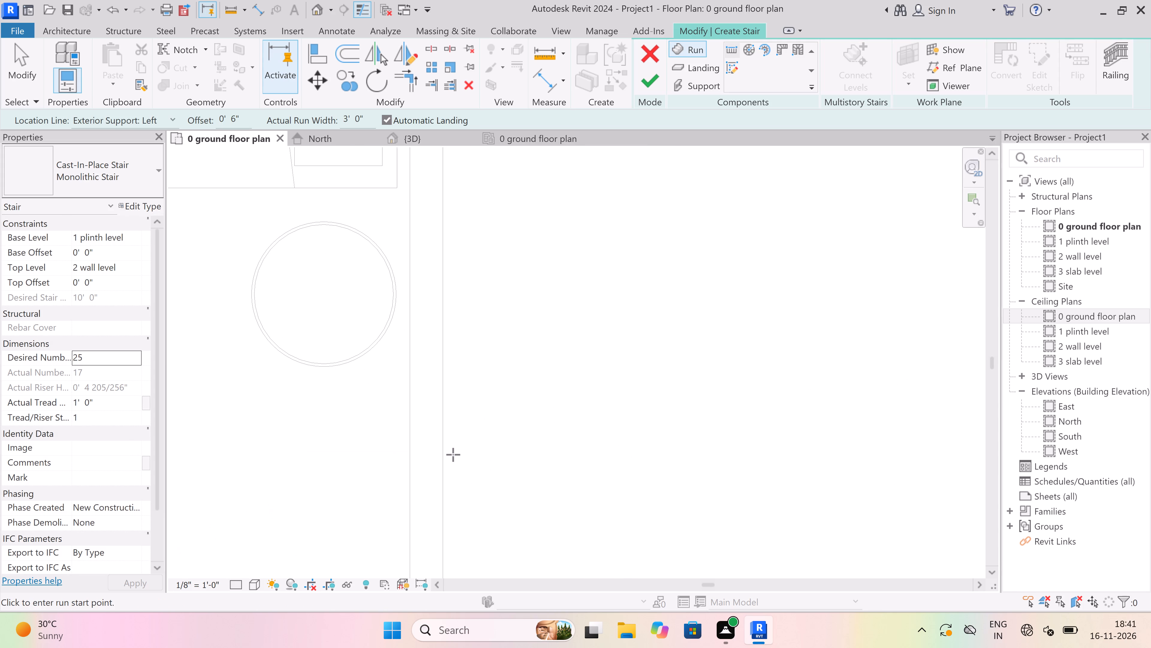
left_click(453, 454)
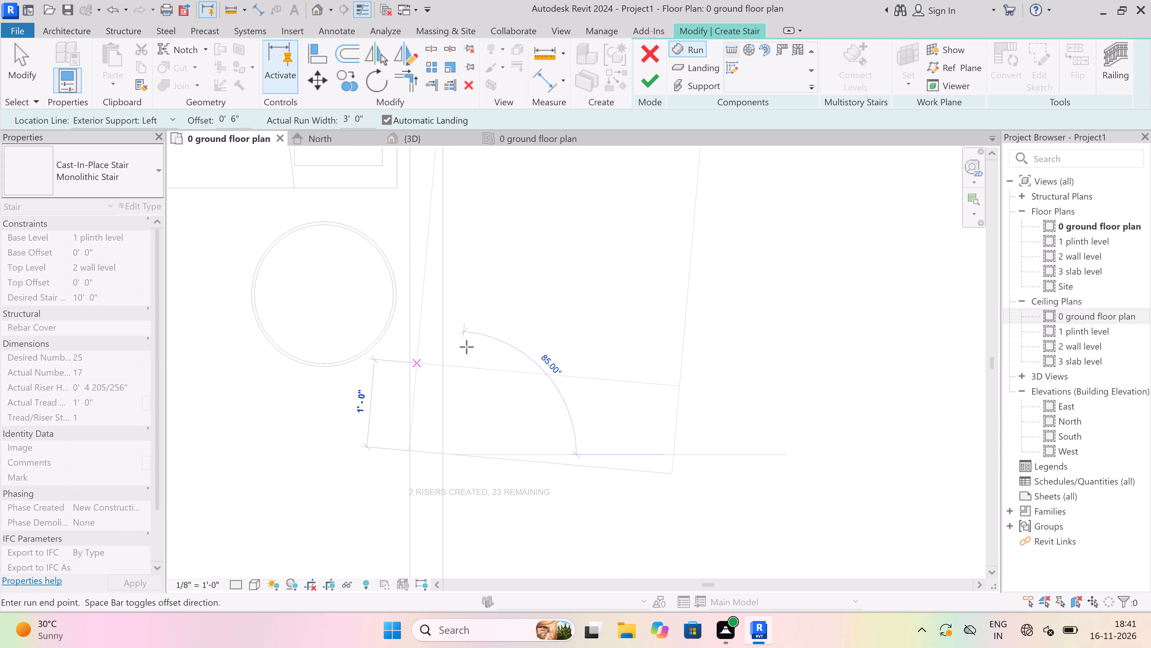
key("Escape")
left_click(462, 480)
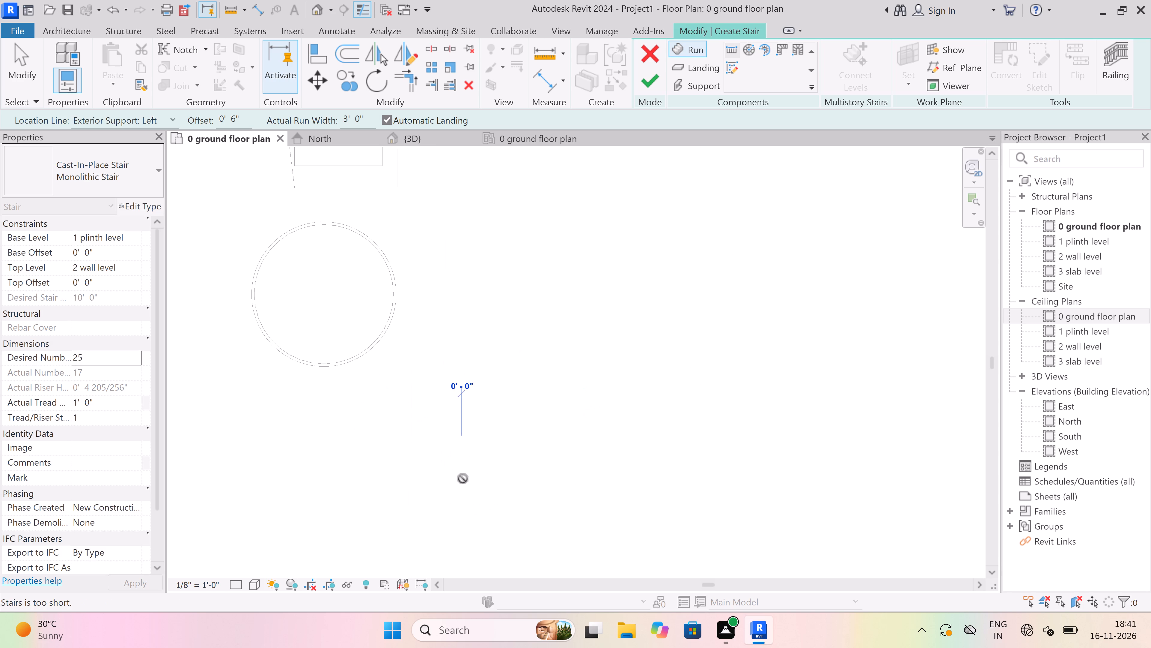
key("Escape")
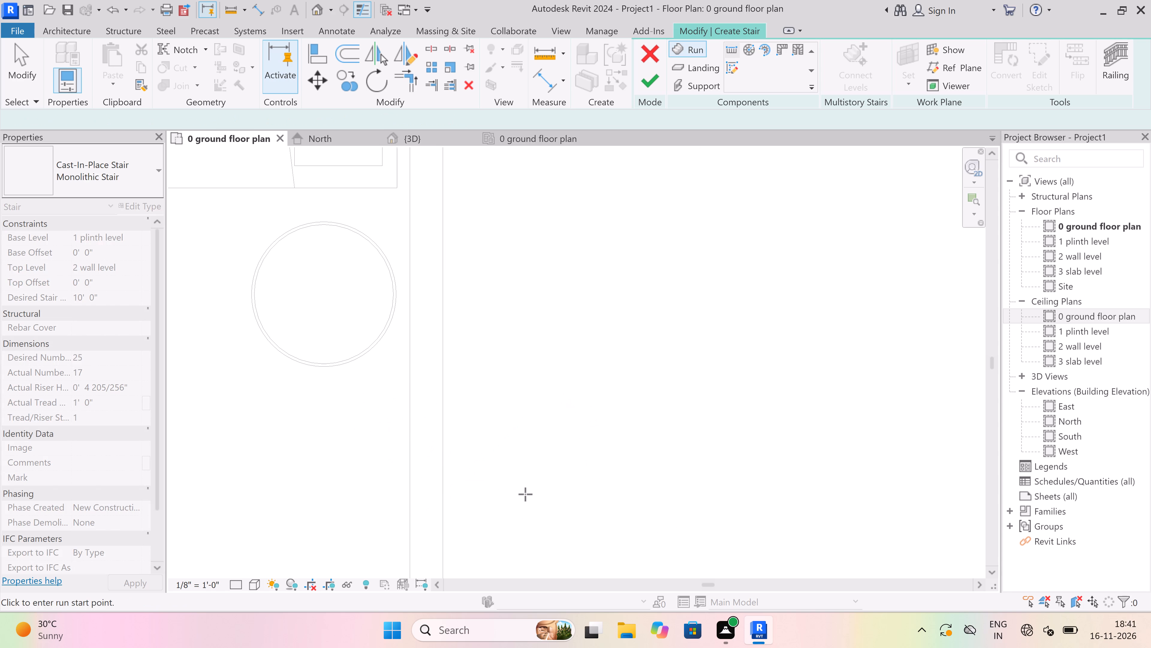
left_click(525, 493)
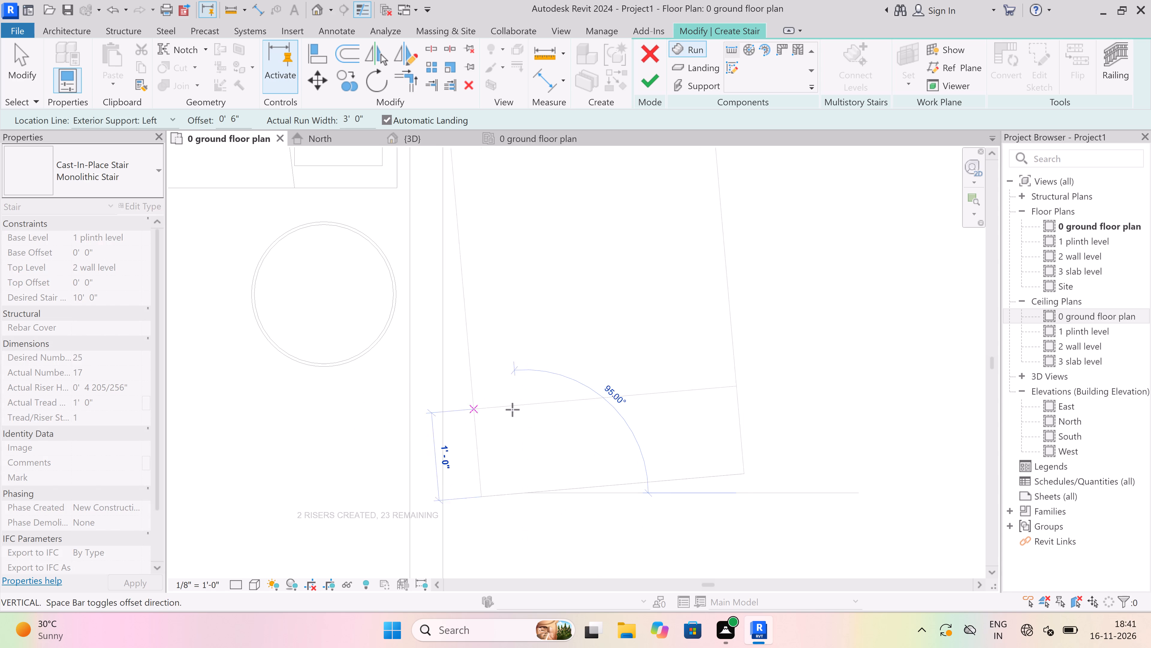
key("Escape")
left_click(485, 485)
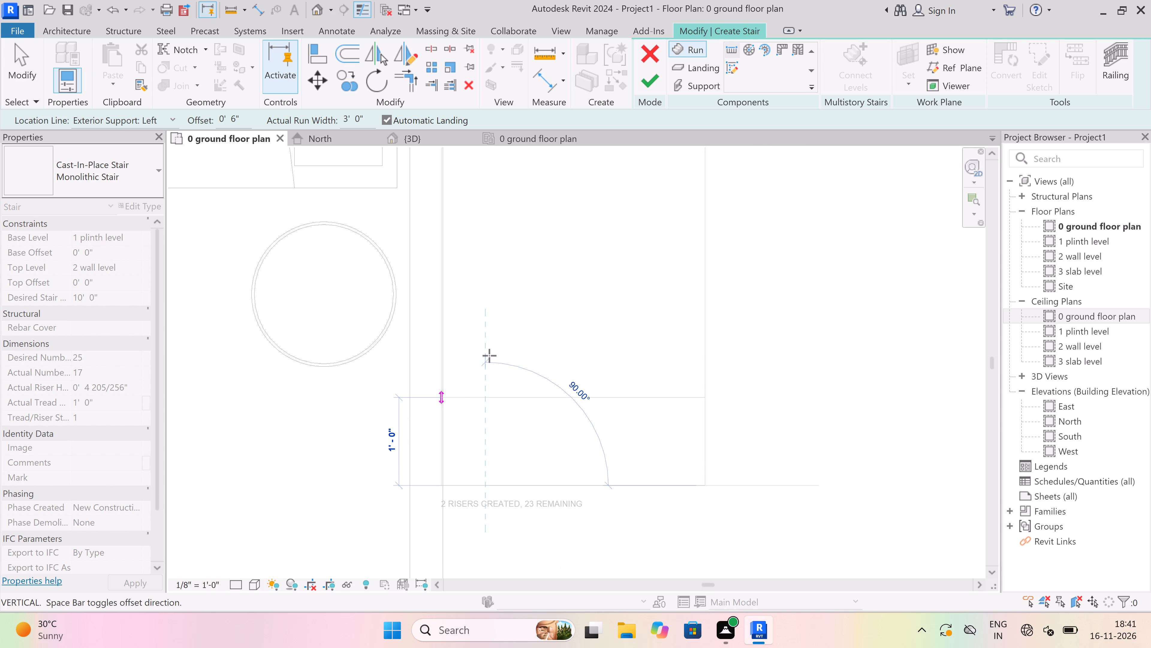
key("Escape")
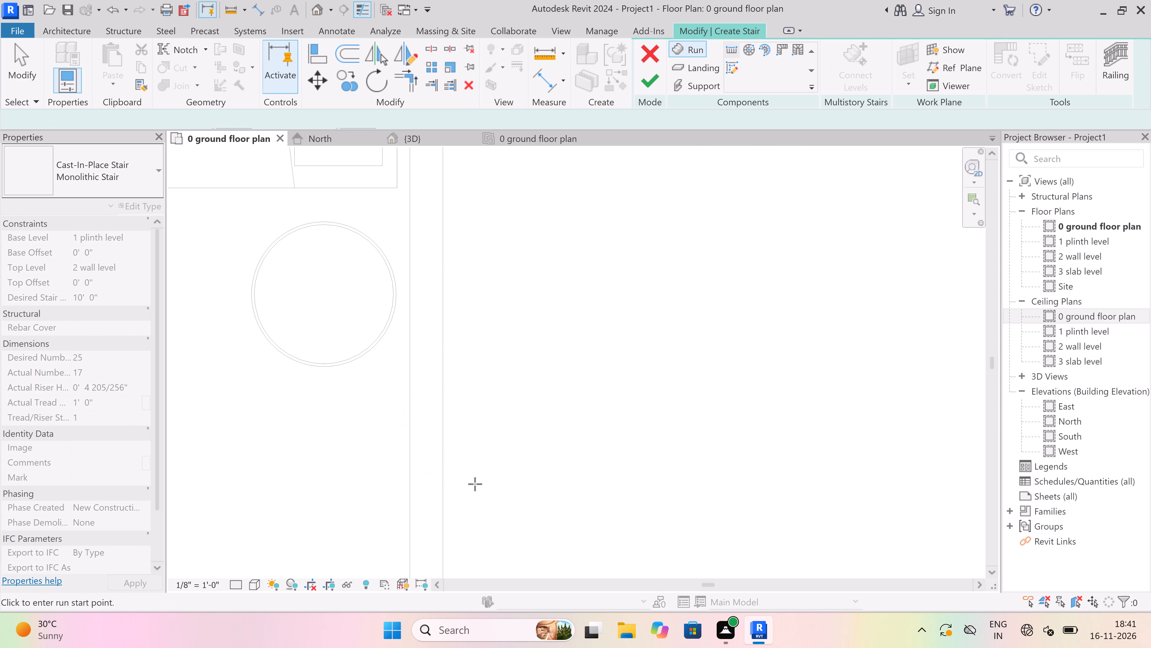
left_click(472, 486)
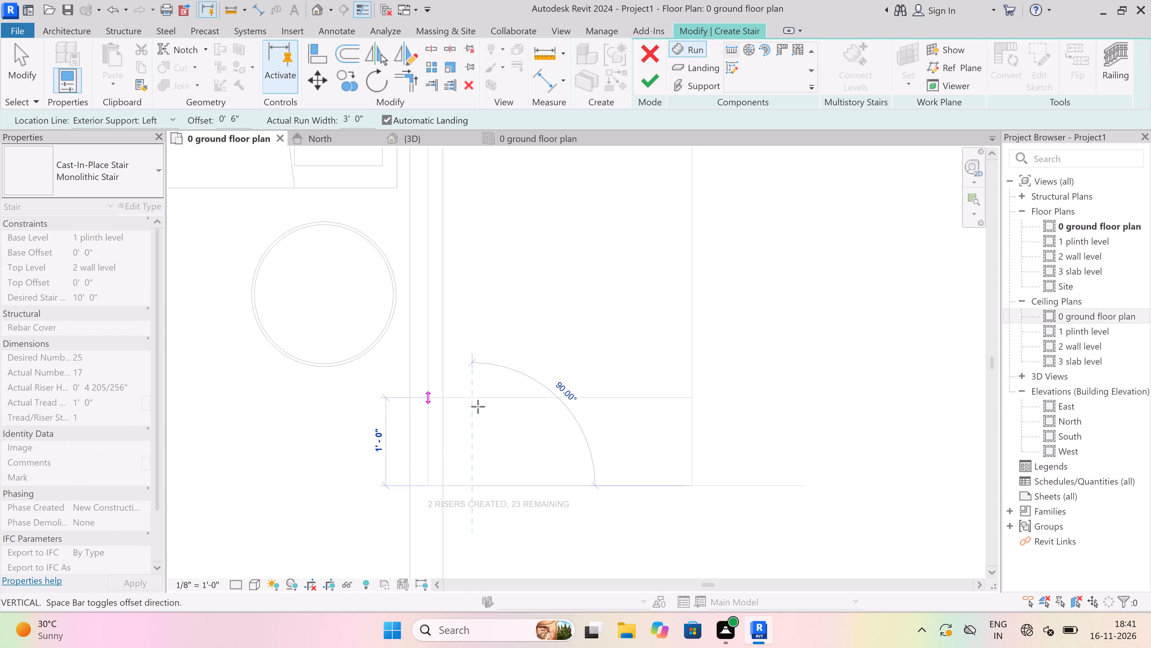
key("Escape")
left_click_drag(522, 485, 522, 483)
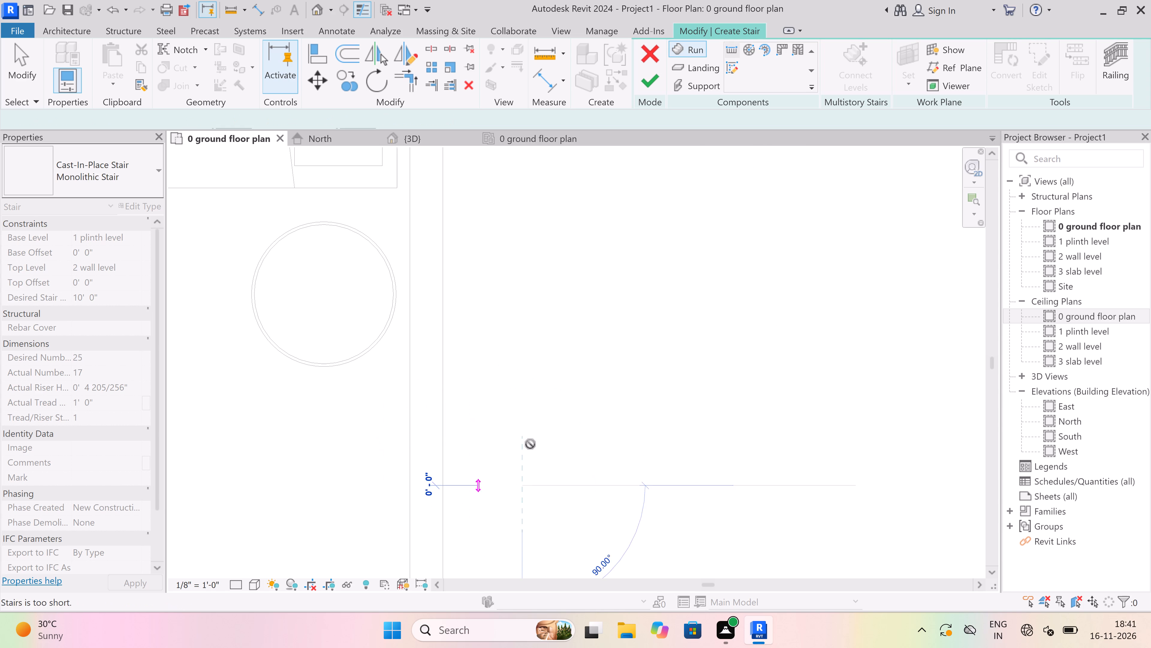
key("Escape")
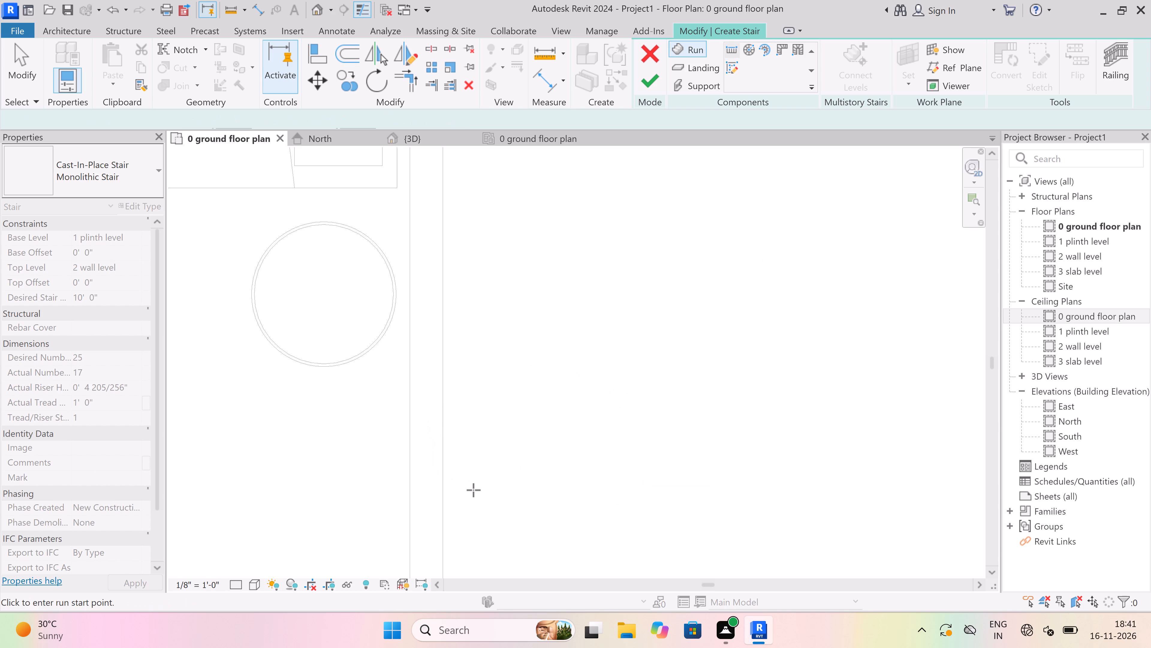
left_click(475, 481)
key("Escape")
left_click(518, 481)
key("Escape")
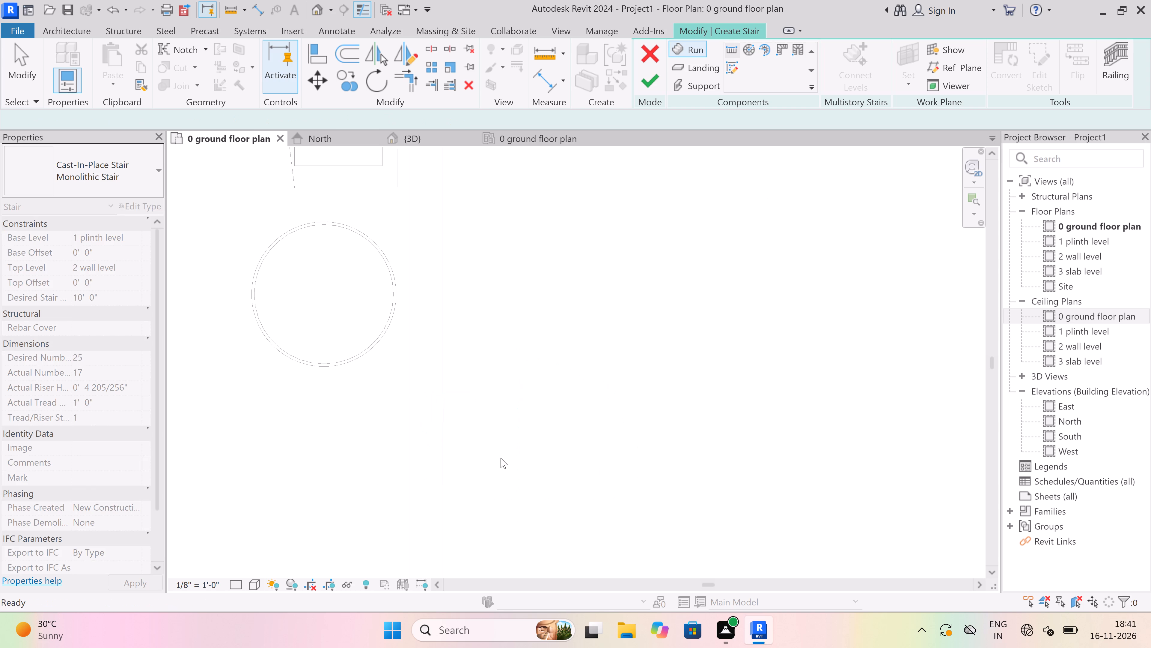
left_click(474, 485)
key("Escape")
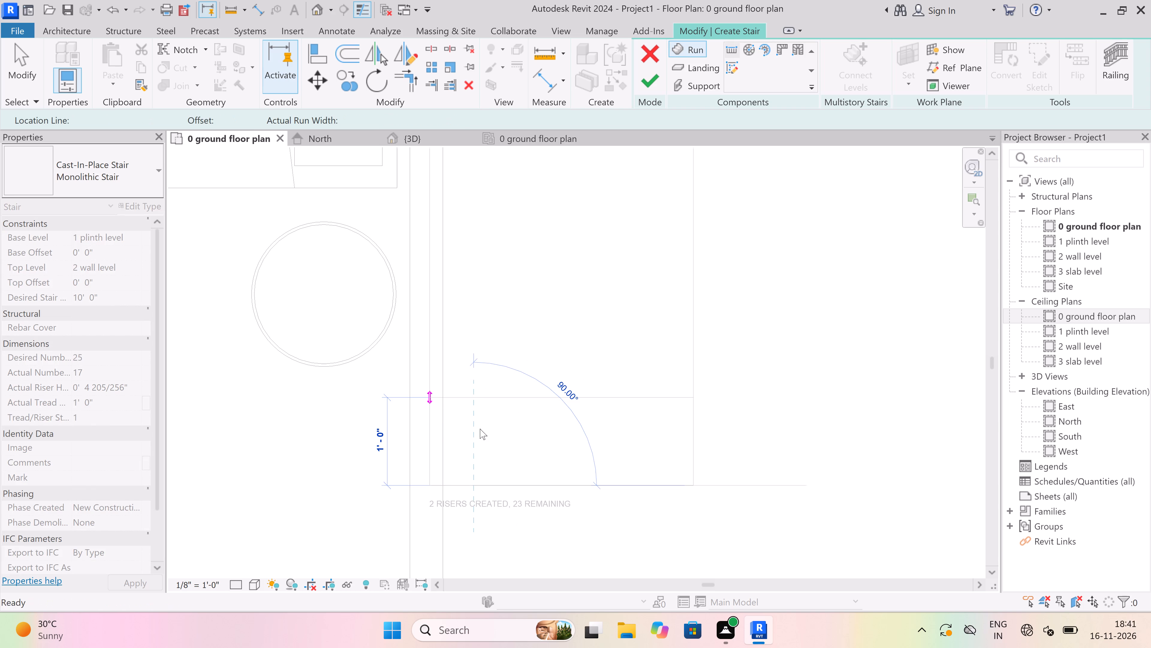
Draw the first stair run northward along the lobby's west wall, 11'-0" long with 12 risers.
left_click(491, 482)
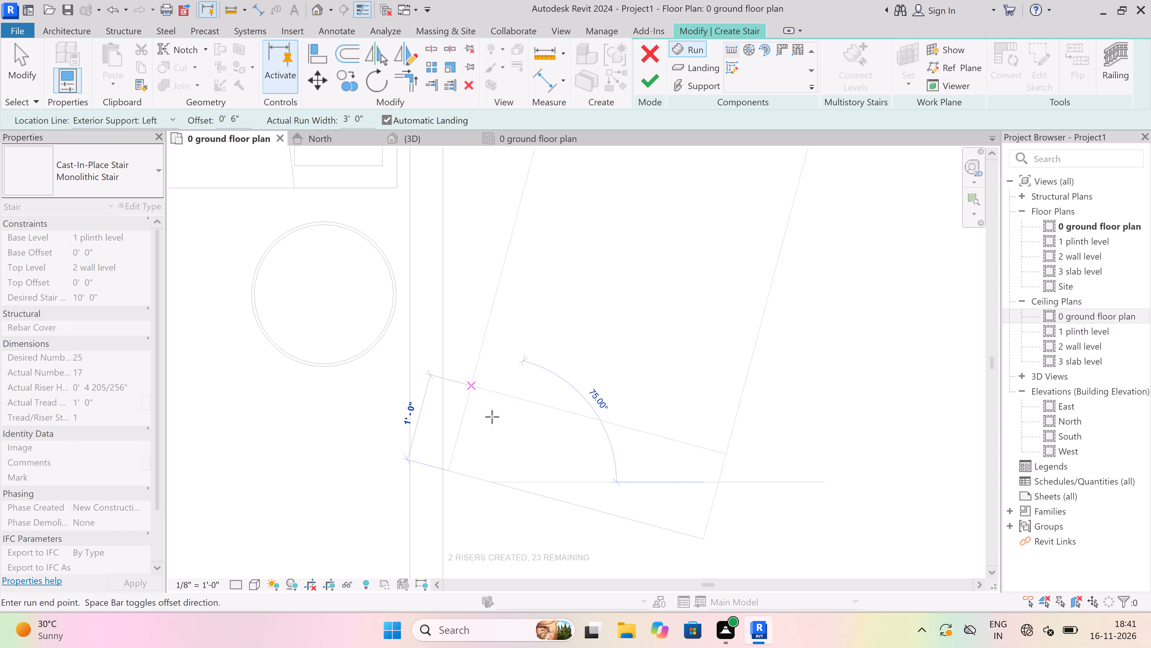
scroll(488, 407, "down", 13)
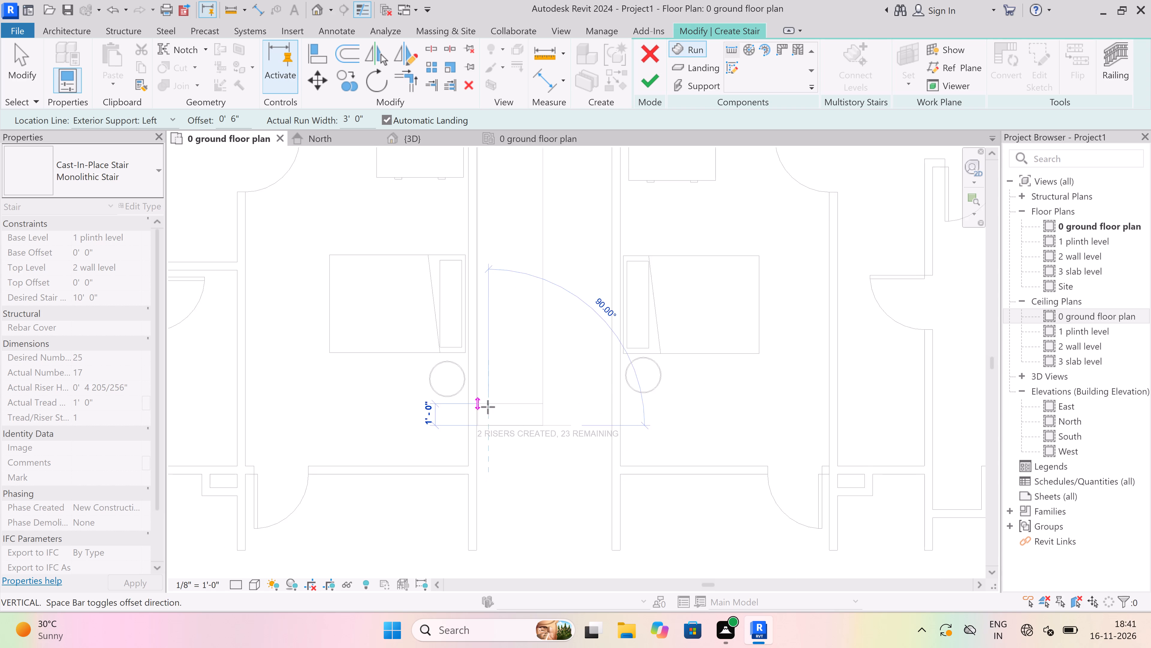
scroll(488, 407, "down", 2)
scroll(498, 268, "up", 3)
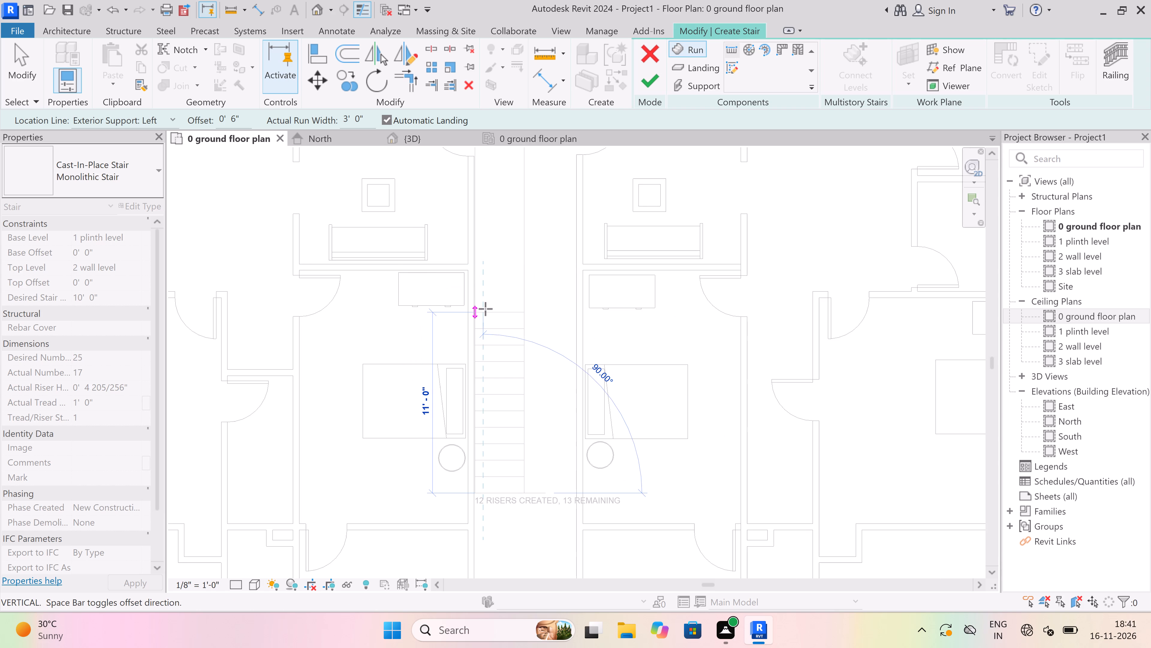
left_click(486, 309)
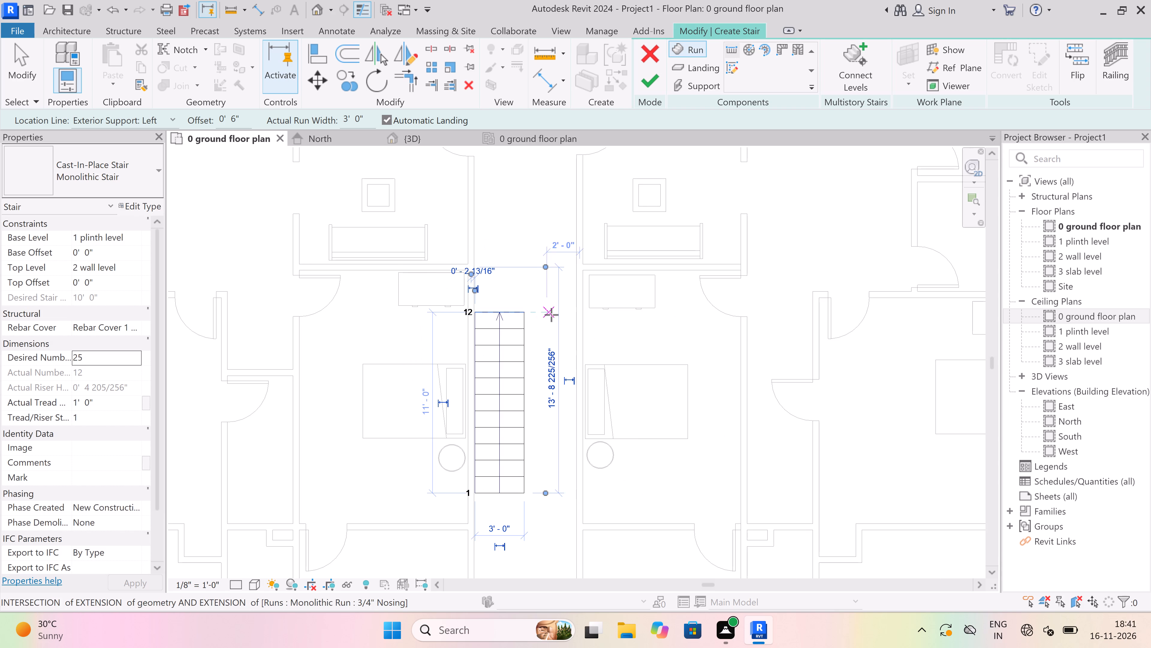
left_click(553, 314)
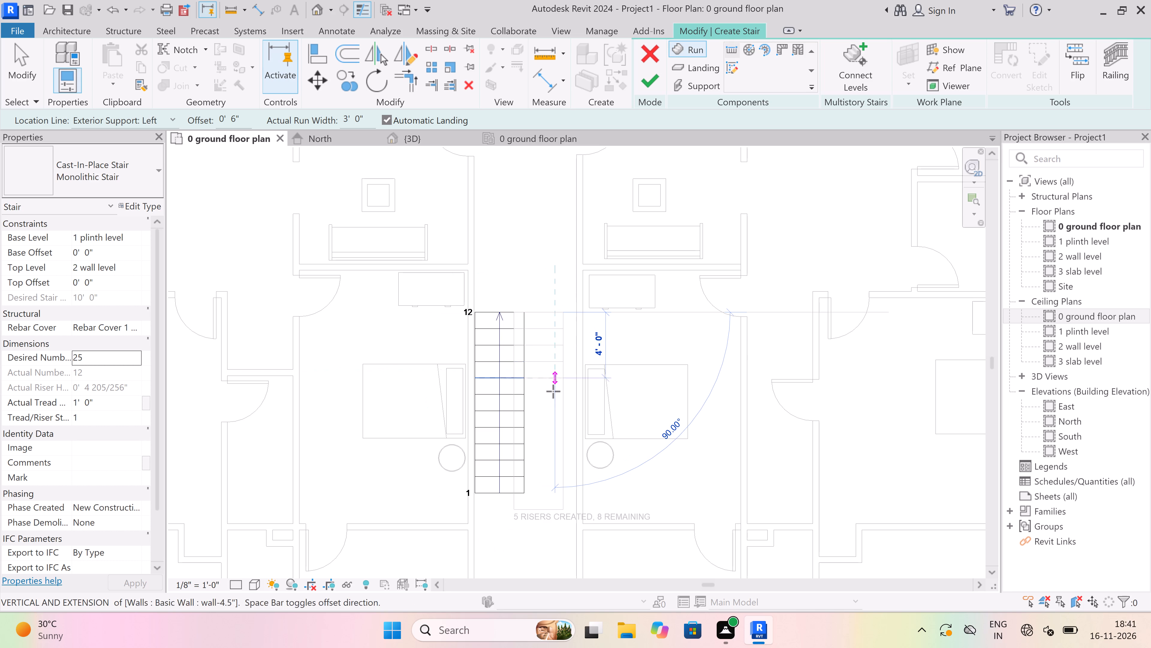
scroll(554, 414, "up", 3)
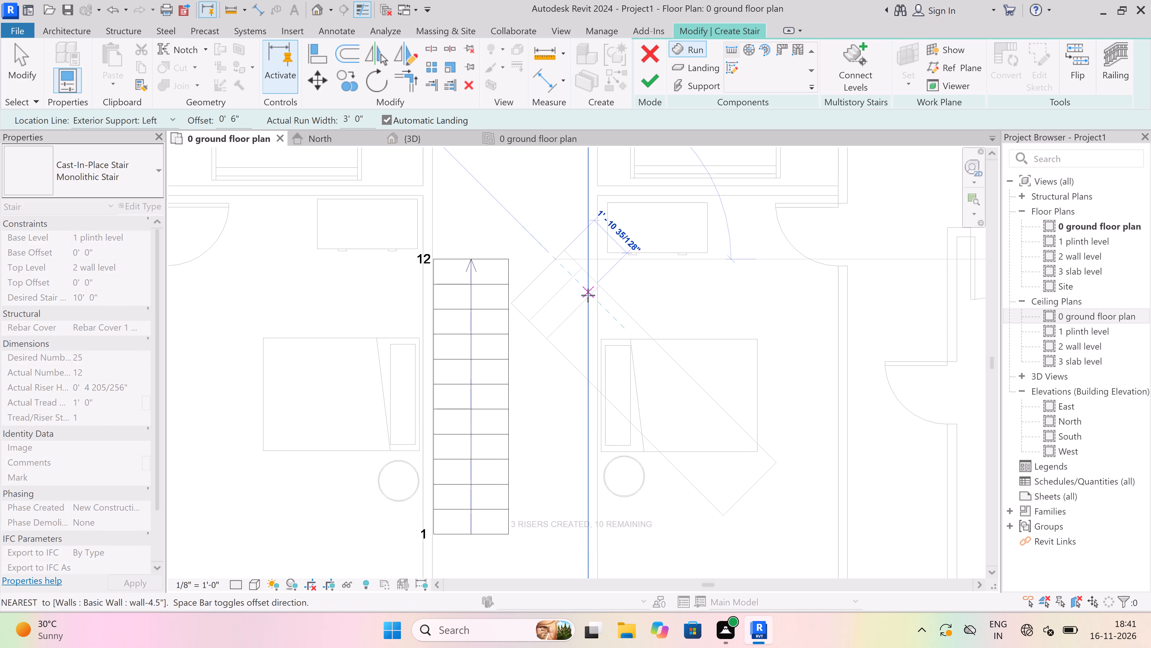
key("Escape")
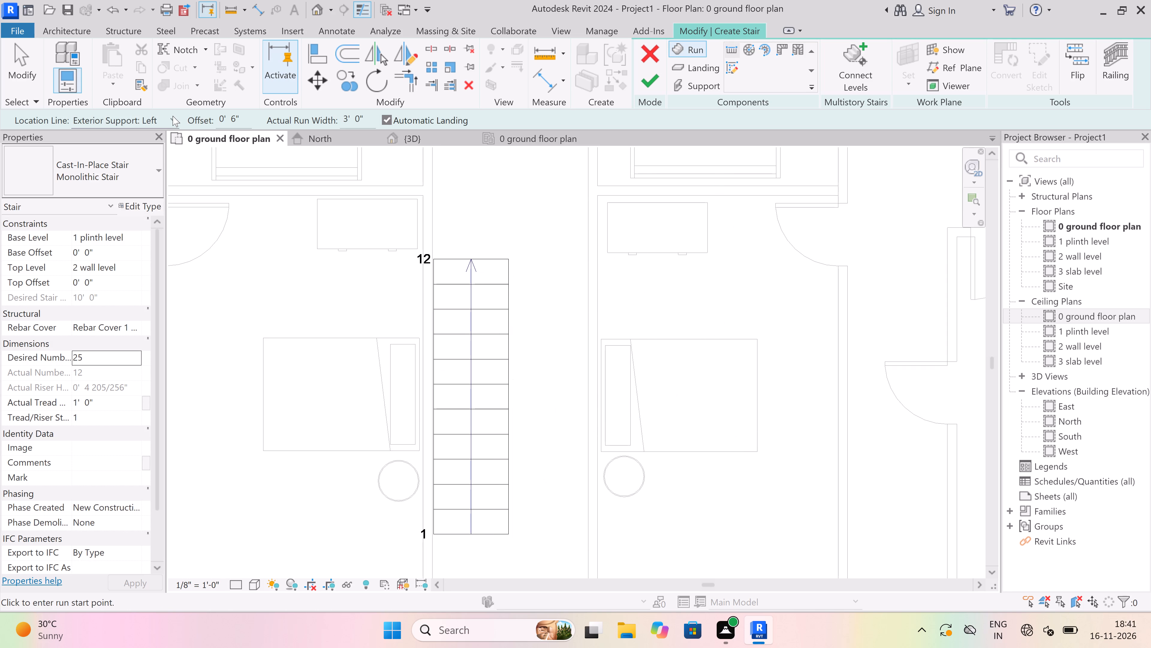
Draw the return run southward from the first run's top end with location line Exterior Support: Right and the remaining 13 risers, and finish the stair.
left_click(174, 116)
left_click(158, 187)
left_click(511, 259)
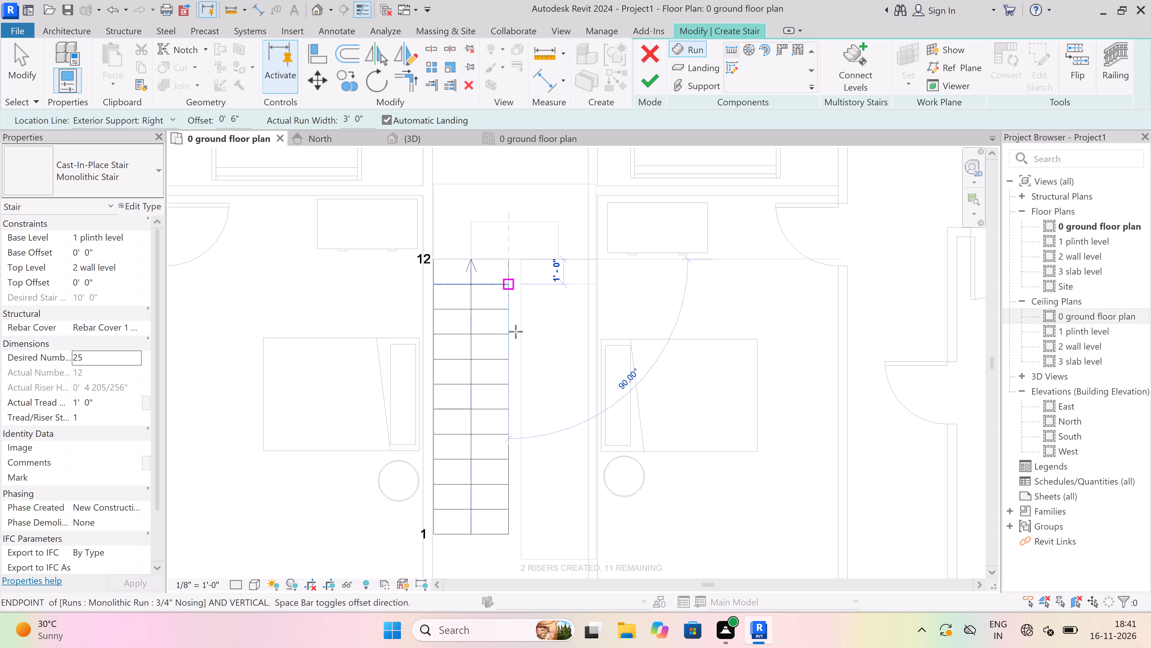
scroll(517, 357, "down", 4)
scroll(510, 451, "up", 3)
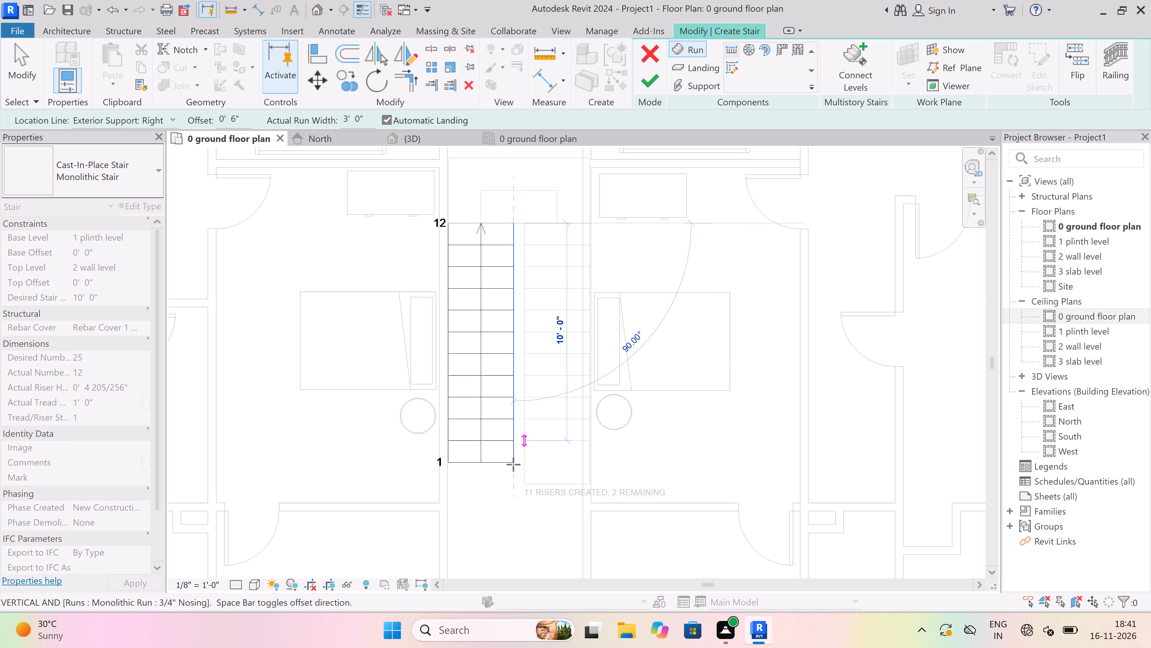
scroll(515, 481, "up", 3)
scroll(515, 481, "down", 2)
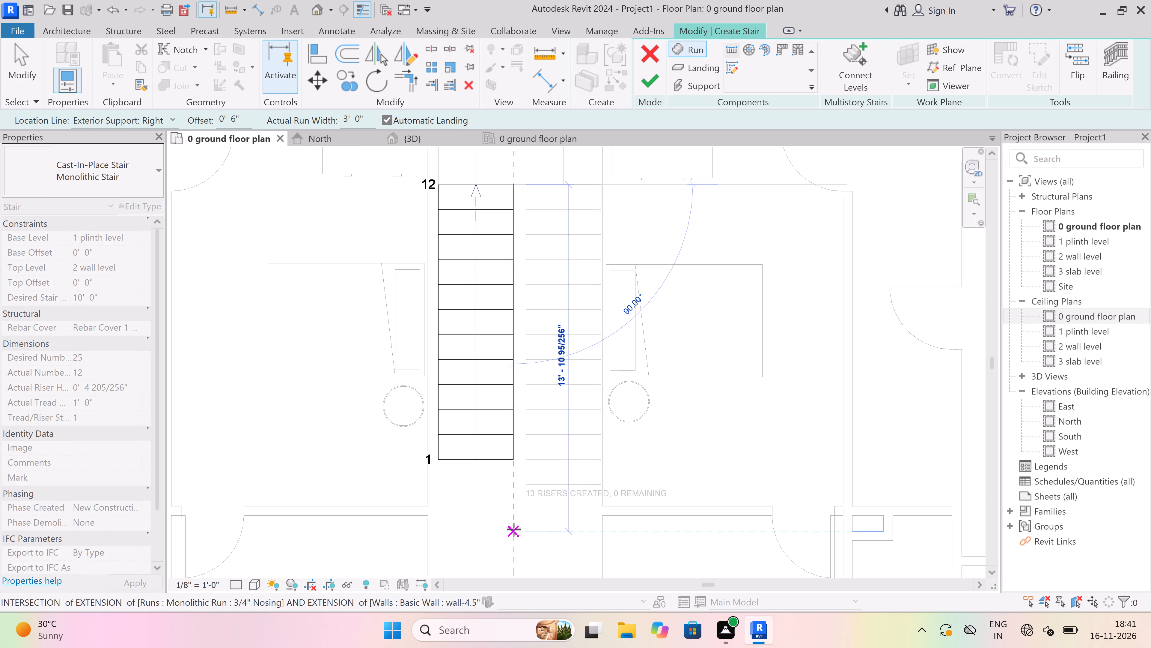
left_click(514, 528)
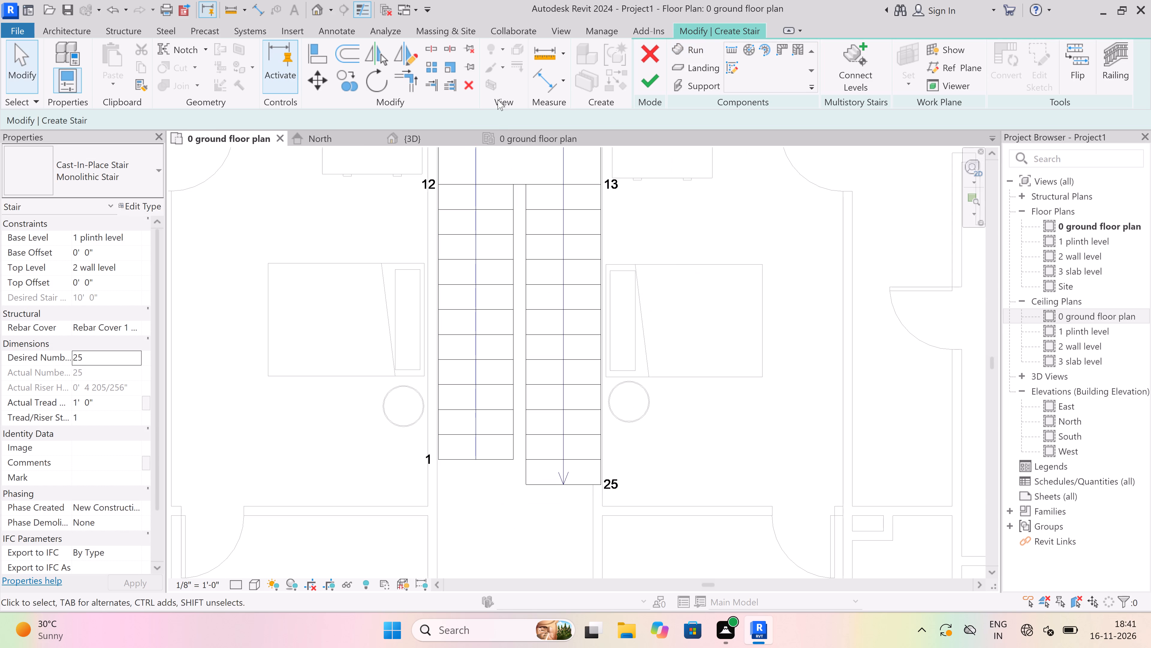
left_click(647, 88)
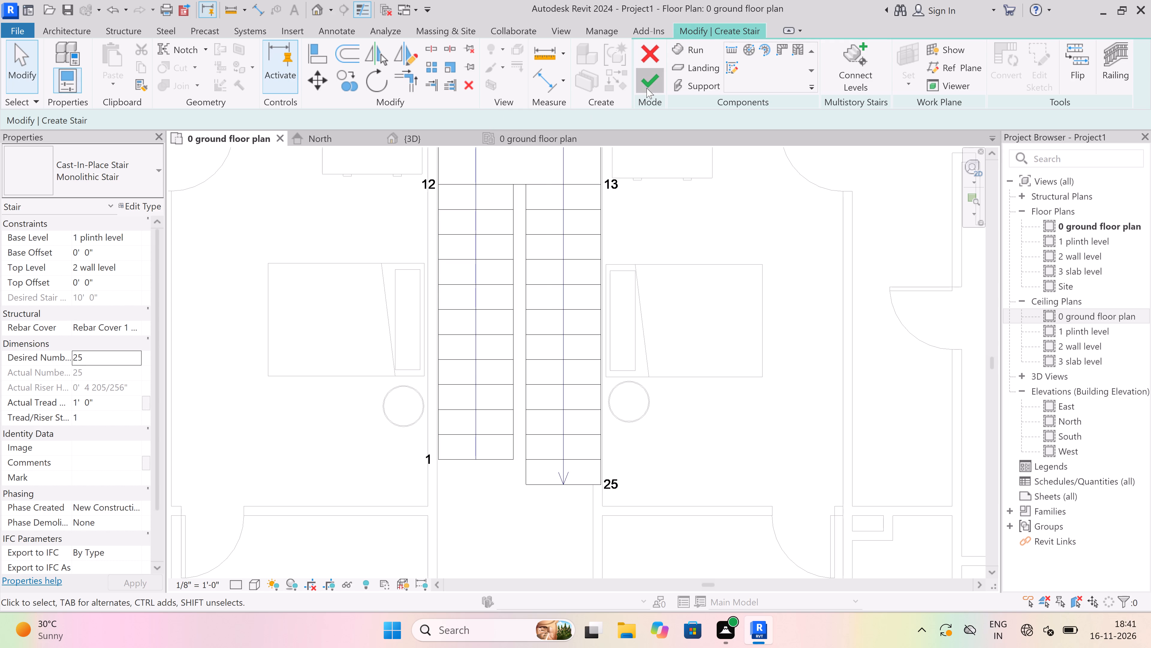
key("Escape")
Examine the finished monolithic stair, its landing and railings in the floor plan and the 3D view.
scroll(492, 308, "down", 4)
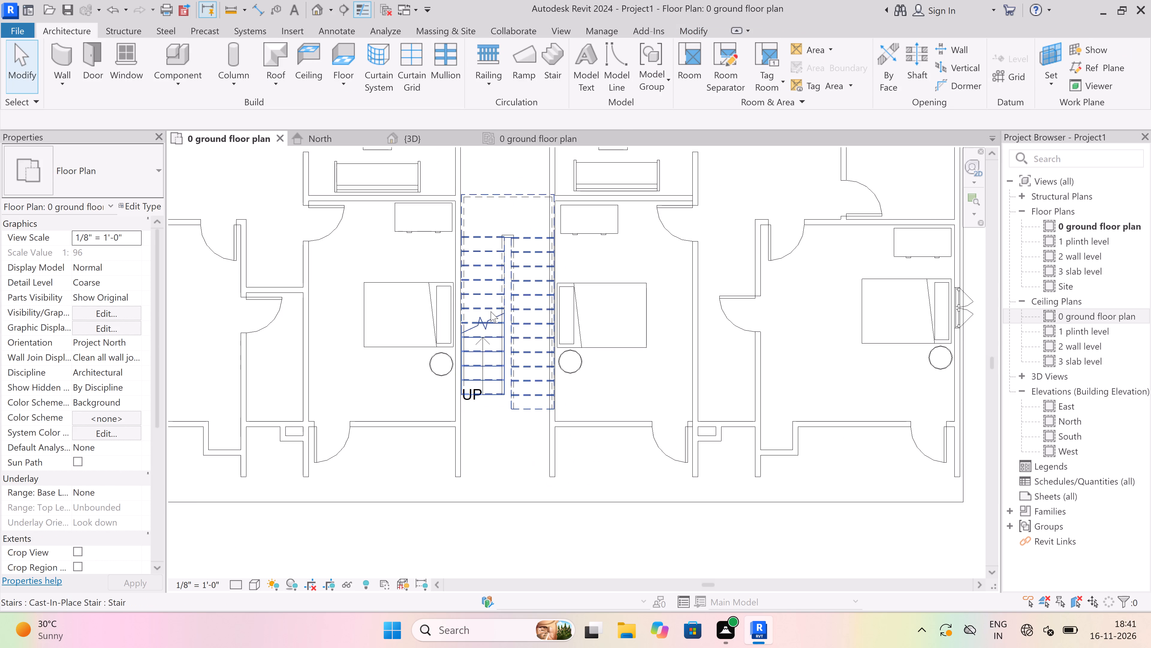
scroll(491, 312, "down", 4)
scroll(522, 233, "up", 3)
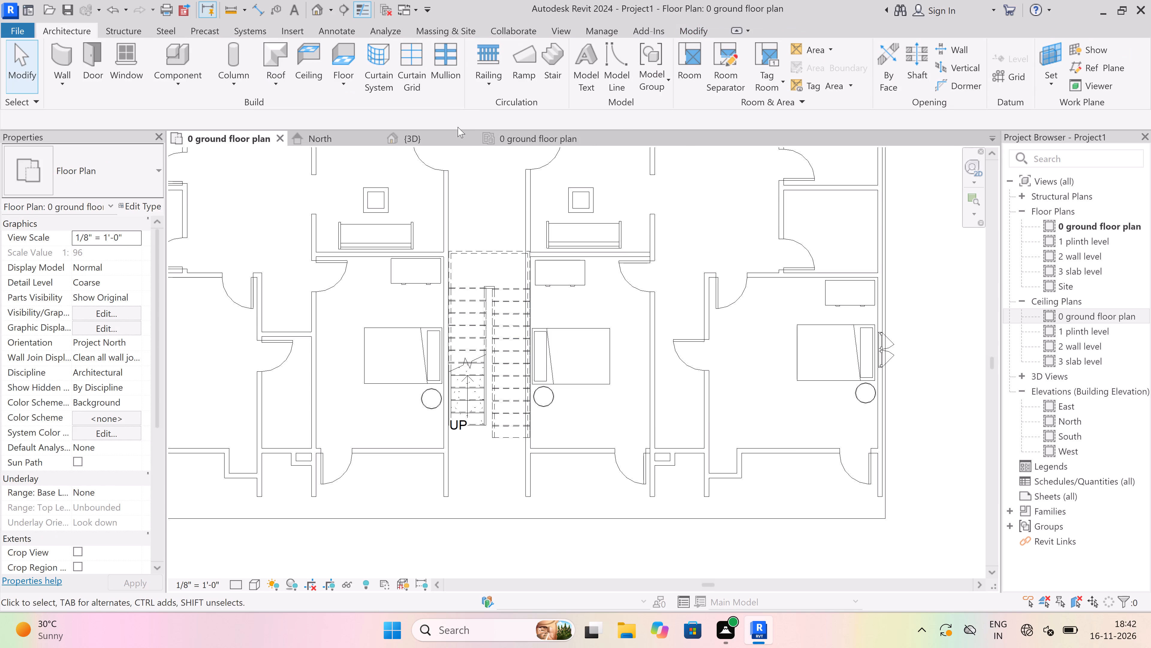
left_click(434, 133)
scroll(478, 317, "down", 4)
scroll(627, 361, "up", 4)
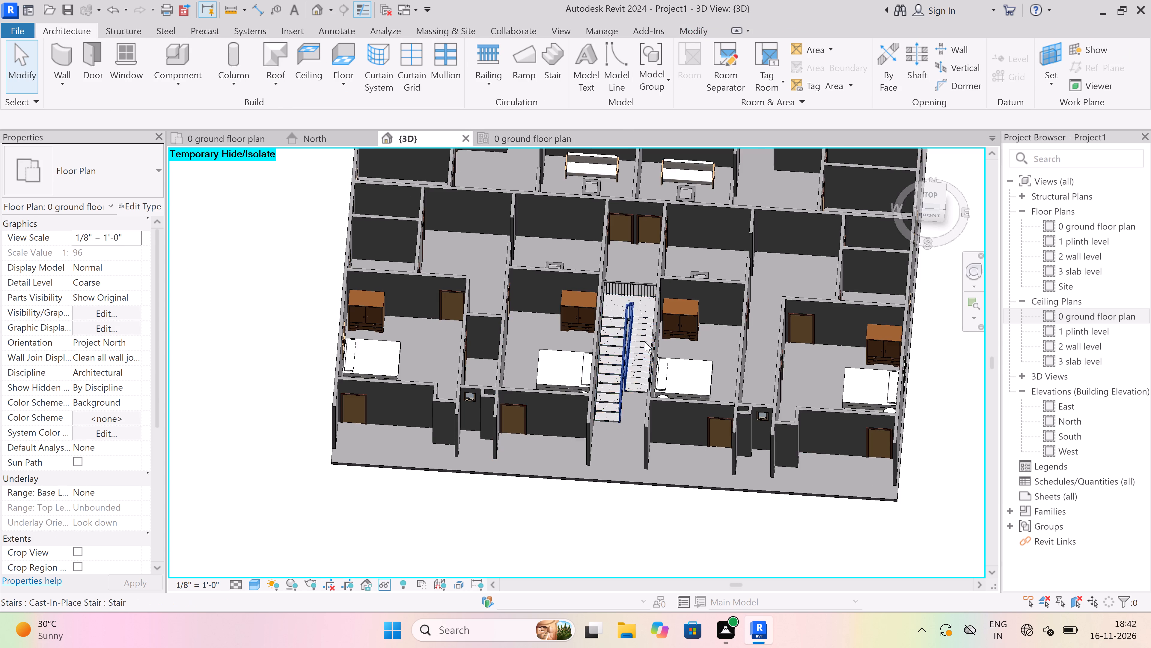
scroll(645, 342, "up", 4)
scroll(512, 375, "down", 4)
scroll(536, 402, "down", 4)
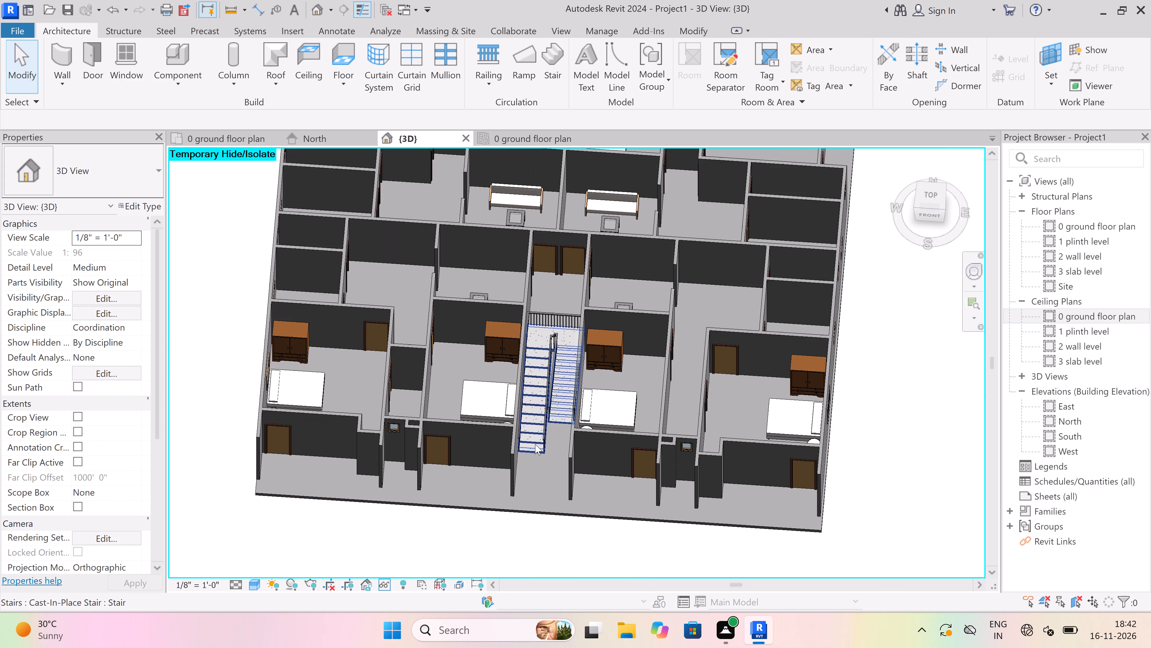
middle_click_drag(523, 444, 555, 445, "shift")
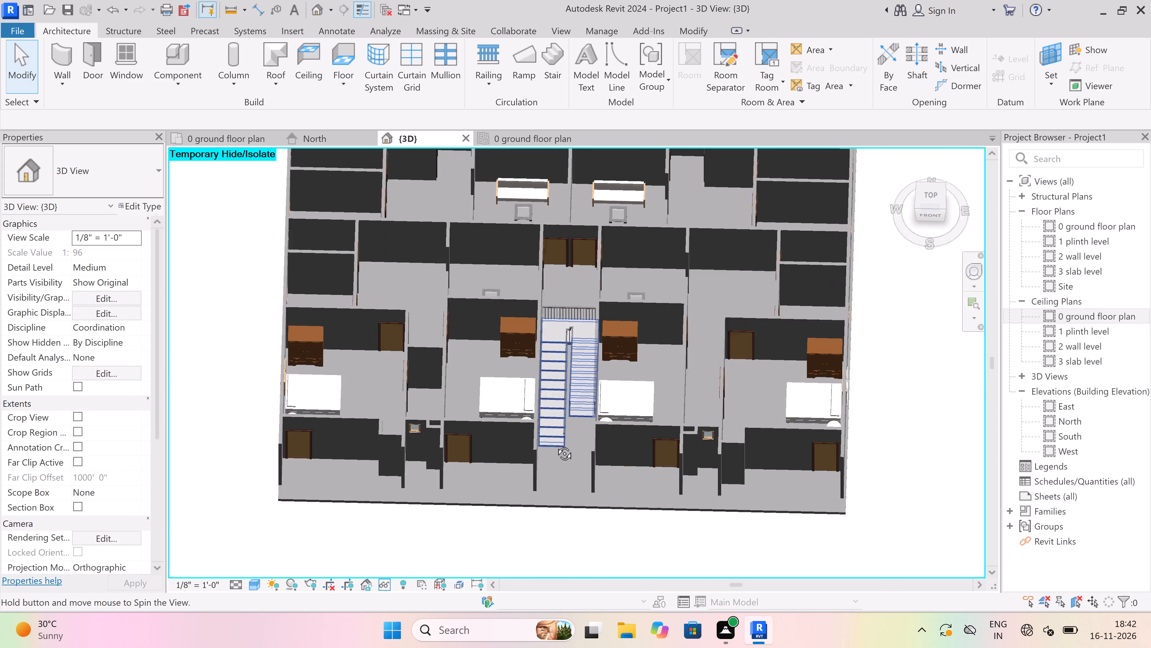
middle_click_drag(555, 445, 564, 434, "shift")
scroll(715, 338, "up", 7)
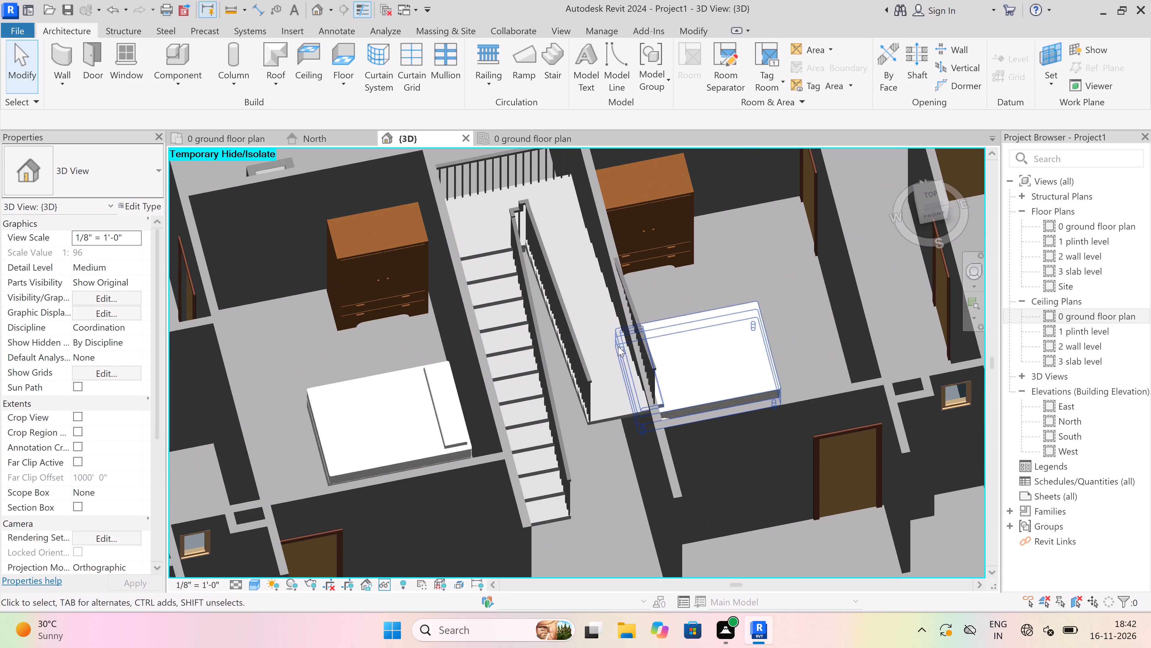
scroll(458, 369, "down", 4)
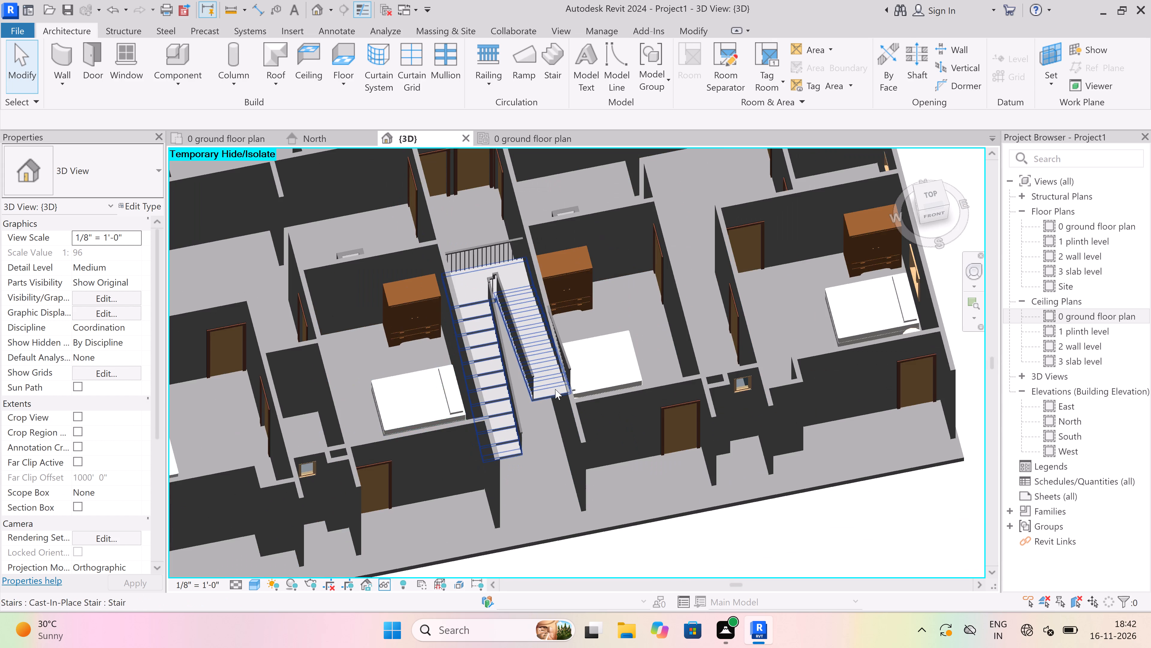
middle_click_drag(557, 387, 502, 388, "shift")
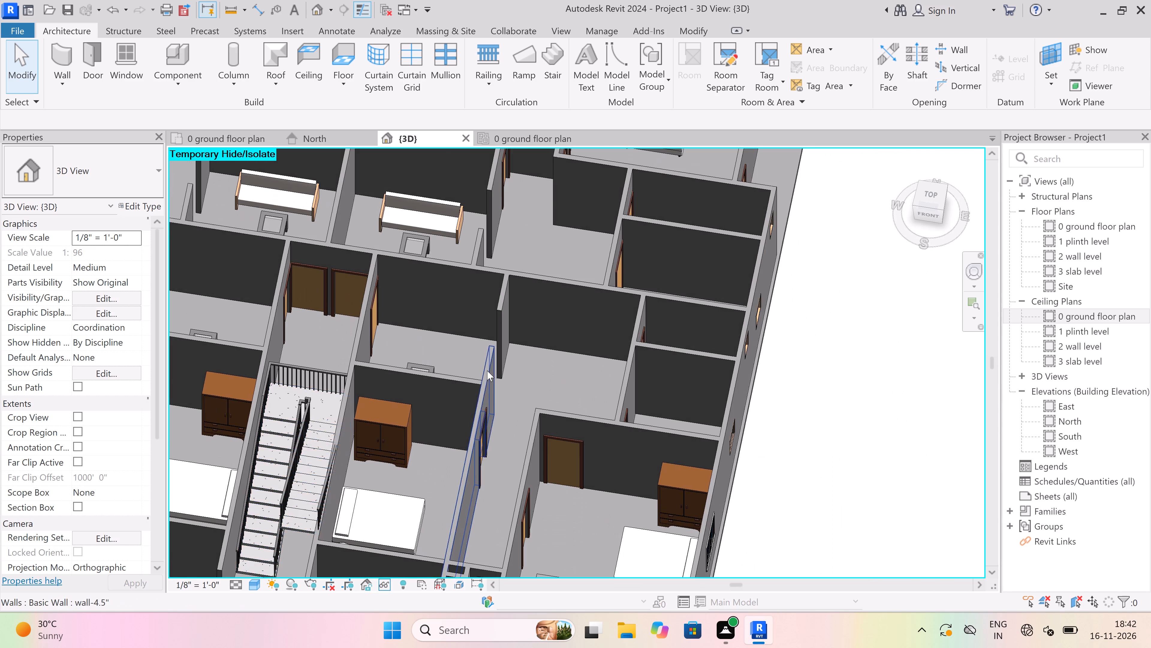
scroll(487, 370, "down", 3)
scroll(363, 424, "up", 3)
scroll(323, 446, "up", 3)
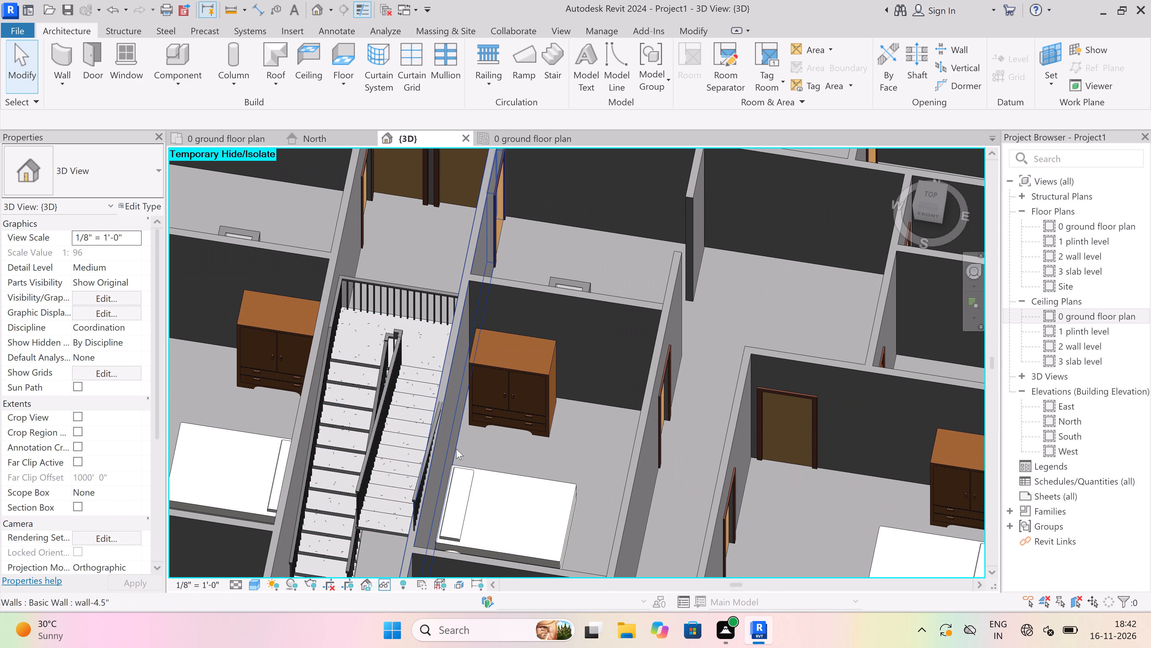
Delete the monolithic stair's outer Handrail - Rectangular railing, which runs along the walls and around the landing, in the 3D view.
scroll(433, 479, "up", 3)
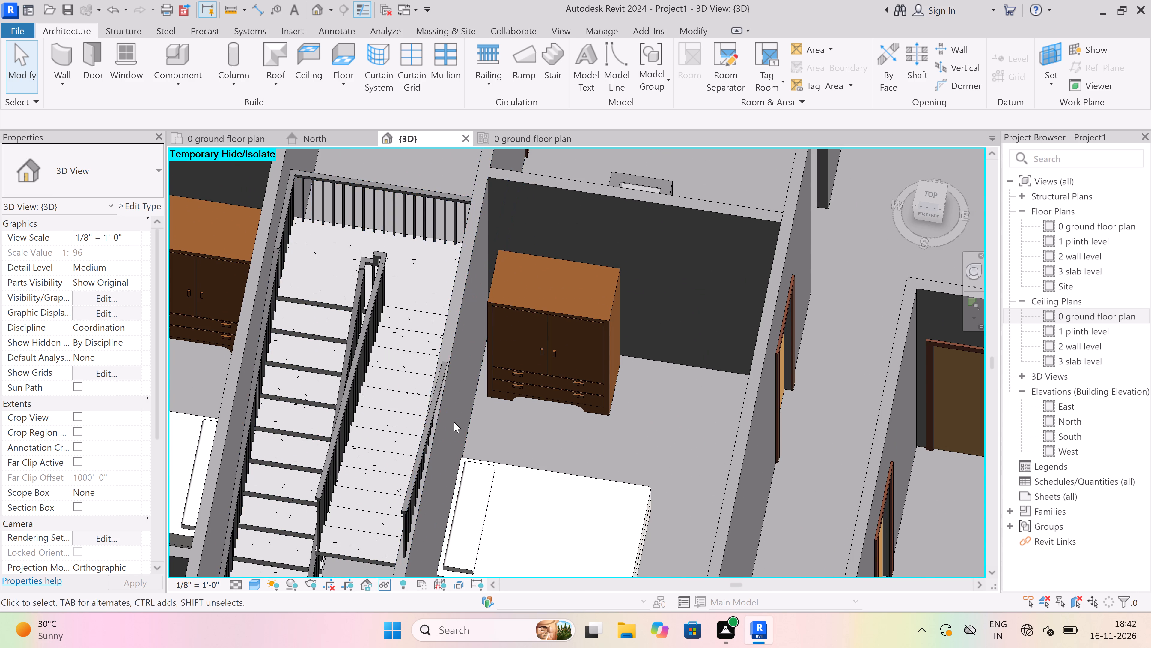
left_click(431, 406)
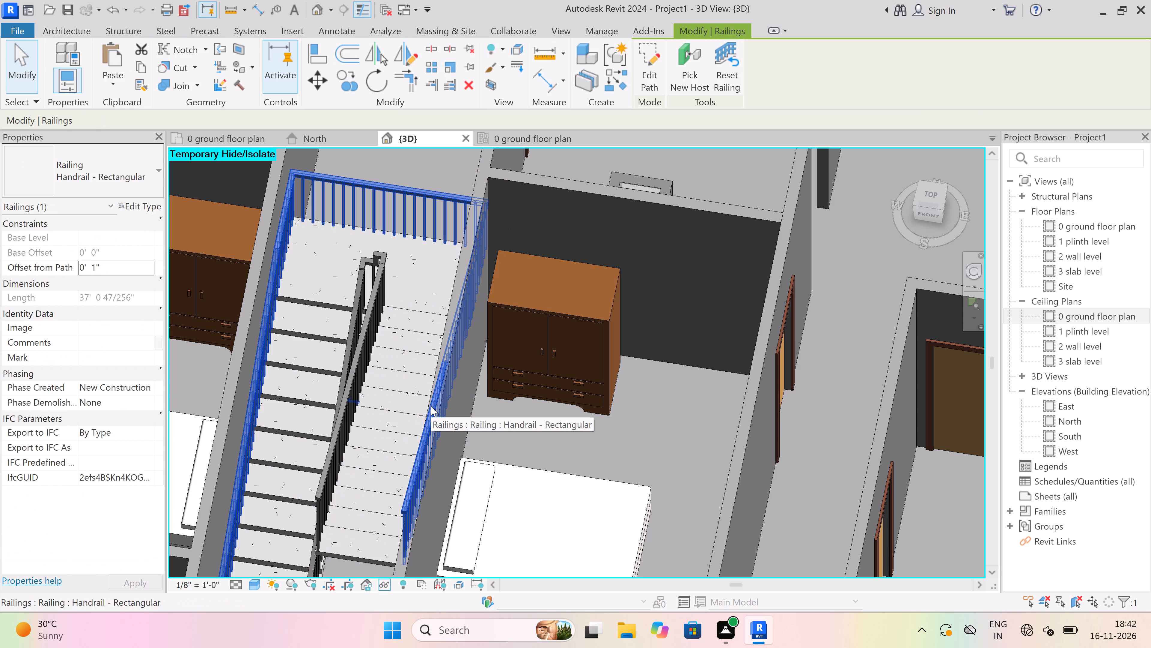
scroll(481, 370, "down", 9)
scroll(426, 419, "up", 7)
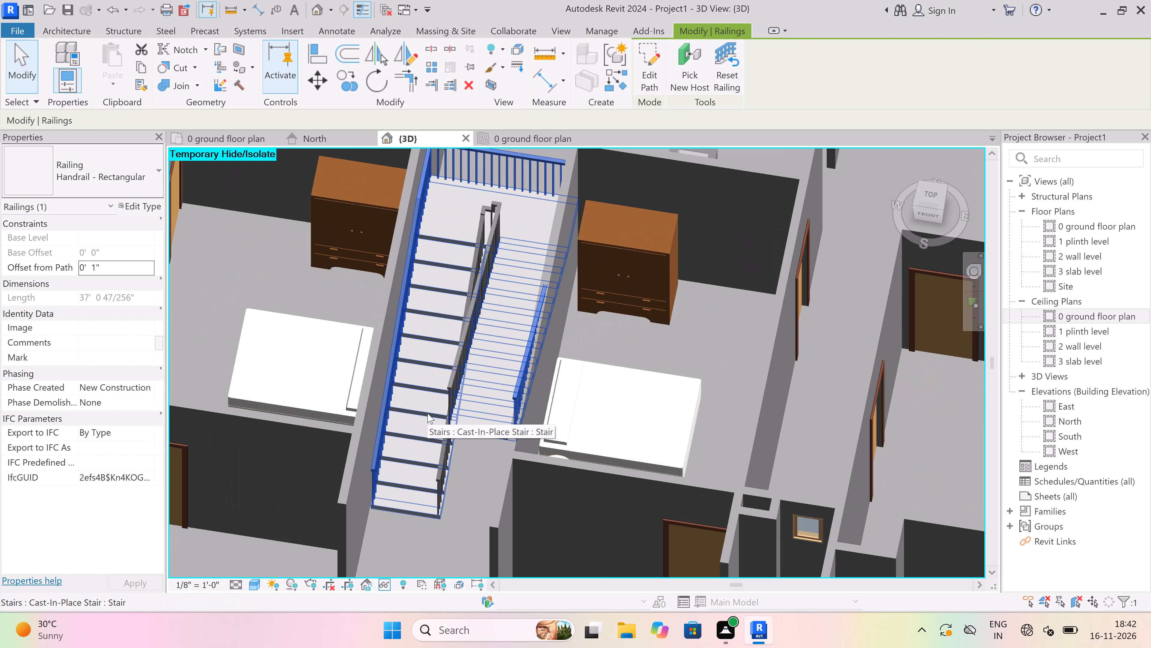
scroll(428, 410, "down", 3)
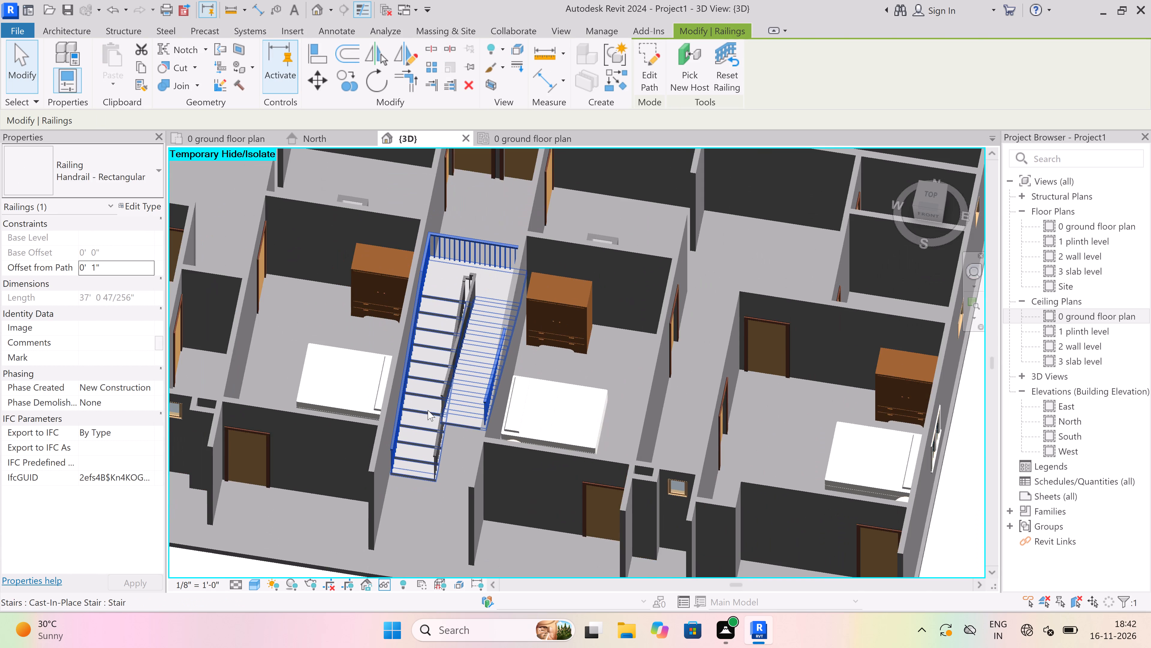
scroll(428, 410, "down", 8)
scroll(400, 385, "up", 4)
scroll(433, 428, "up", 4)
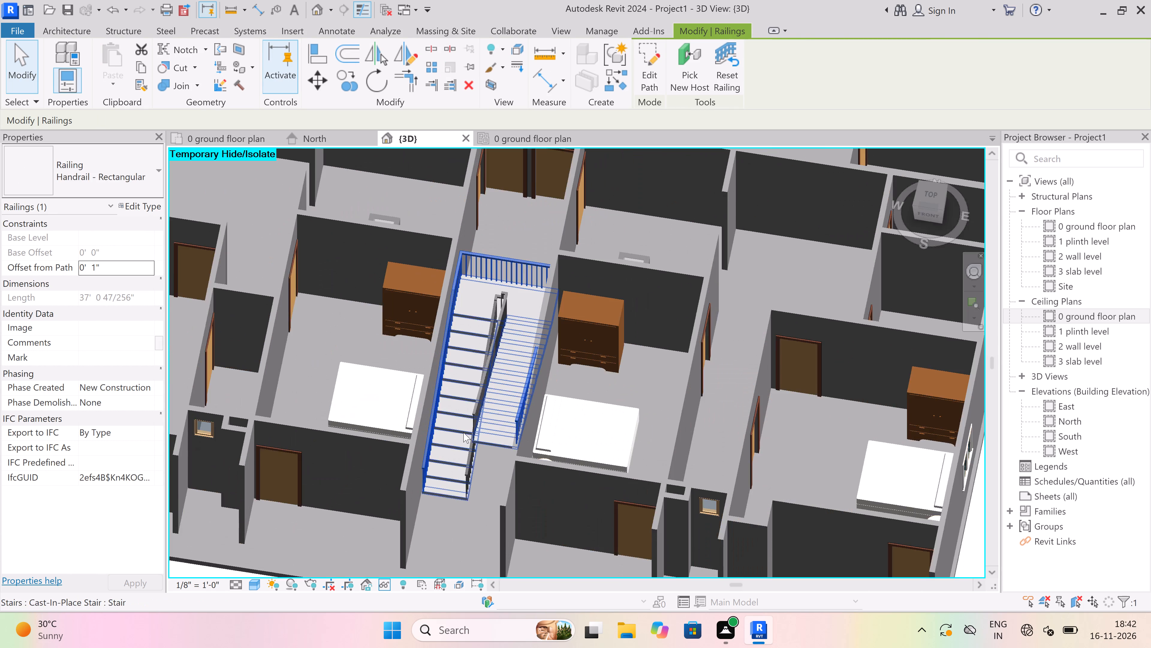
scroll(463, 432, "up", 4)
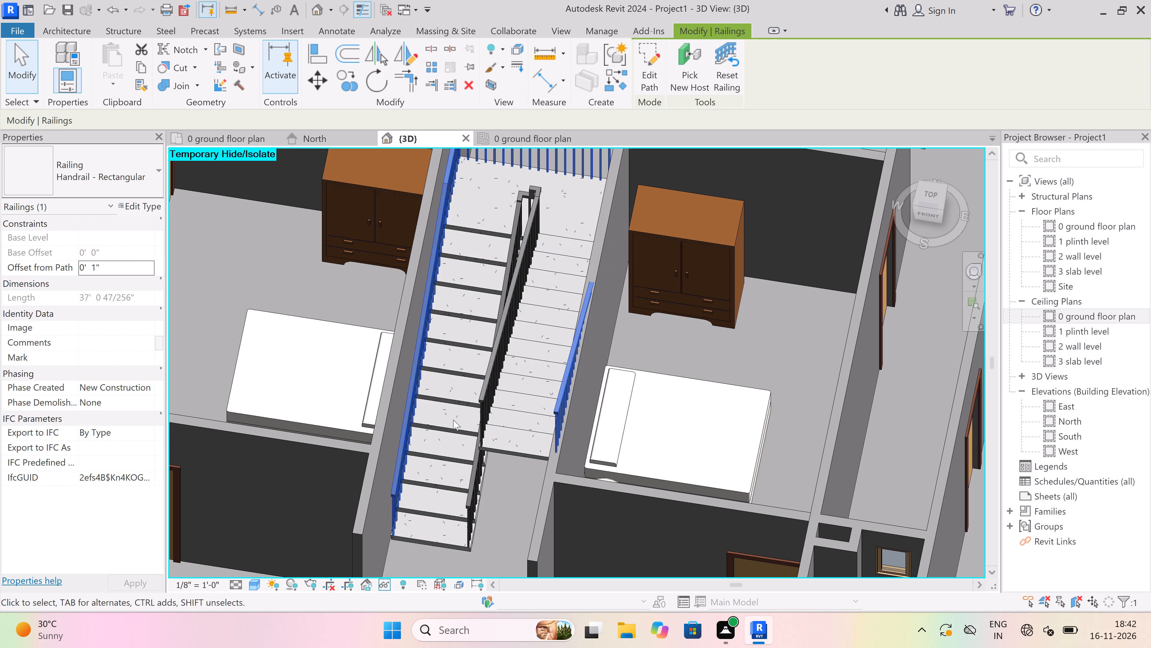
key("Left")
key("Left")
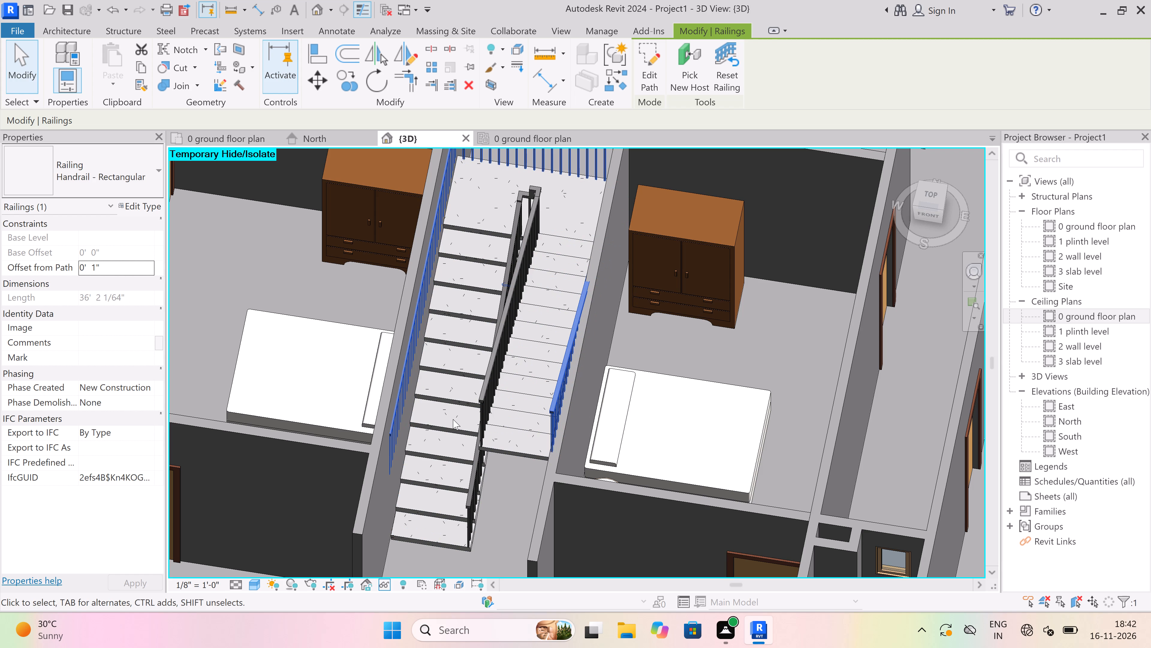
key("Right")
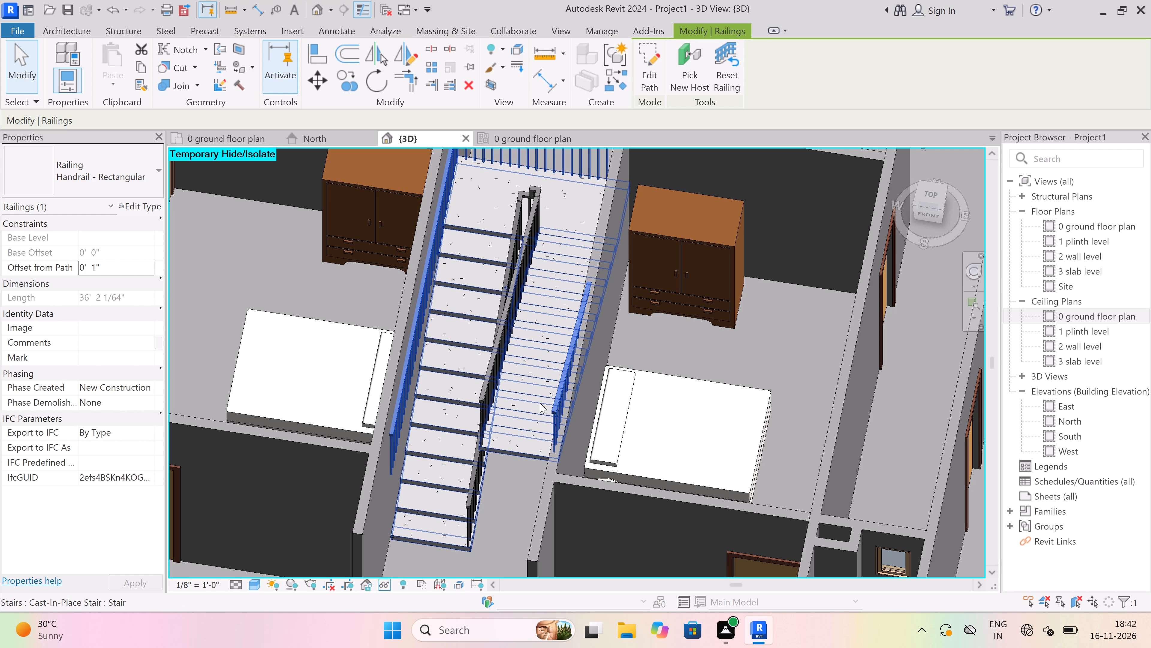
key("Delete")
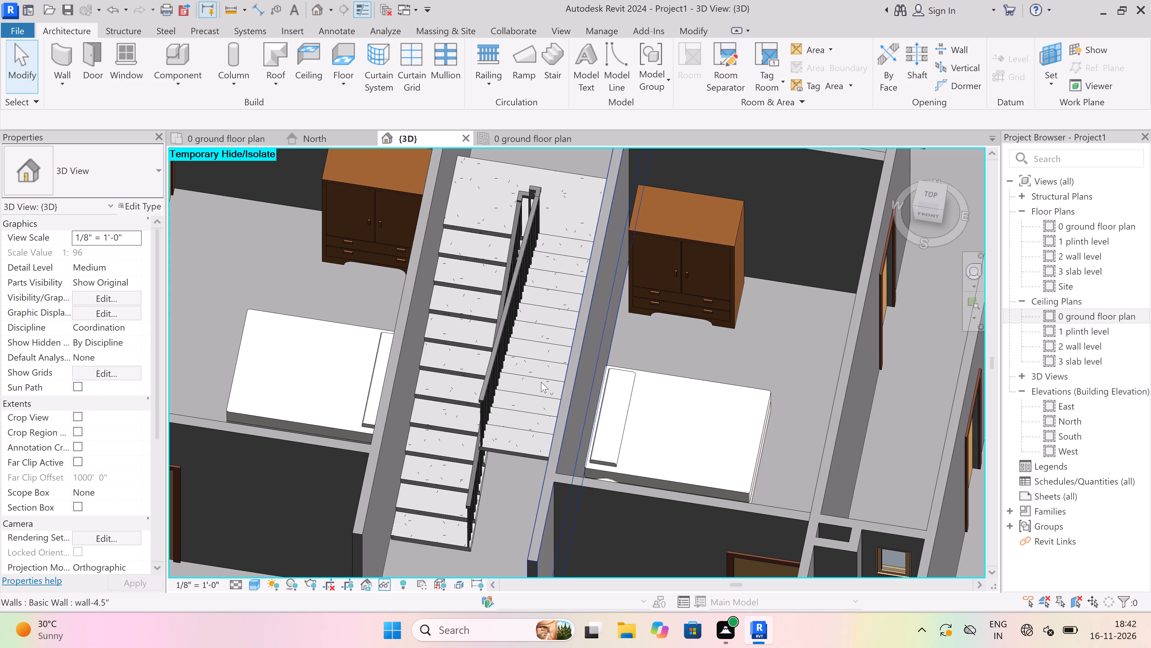
Delete the entire U-shaped monolithic stair with its remaining railing from the lobby in the 0 ground floor plan.
scroll(603, 388, "down", 5)
scroll(520, 414, "up", 3)
scroll(531, 414, "down", 3)
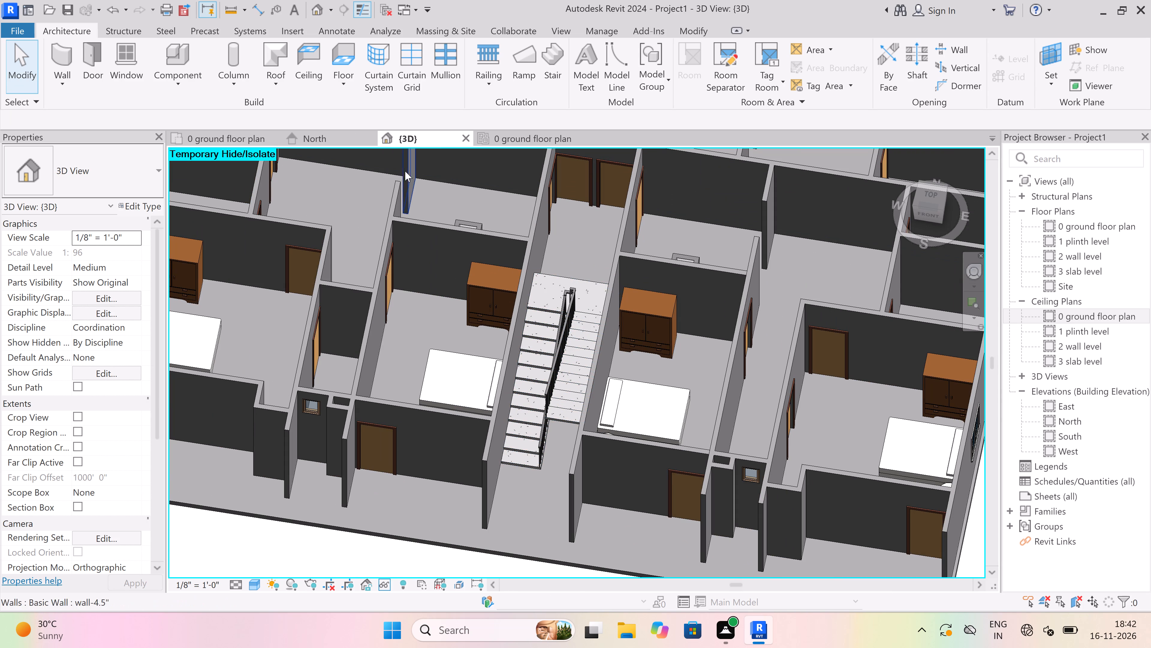
left_click(521, 138)
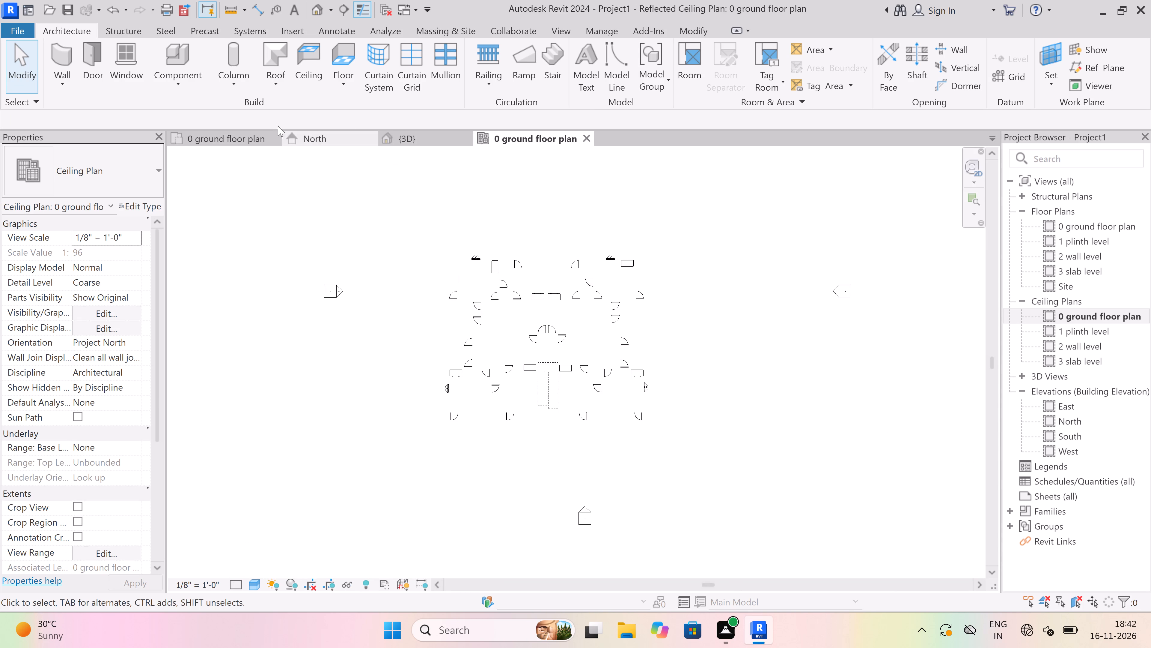
left_click(219, 140)
scroll(504, 276, "up", 1)
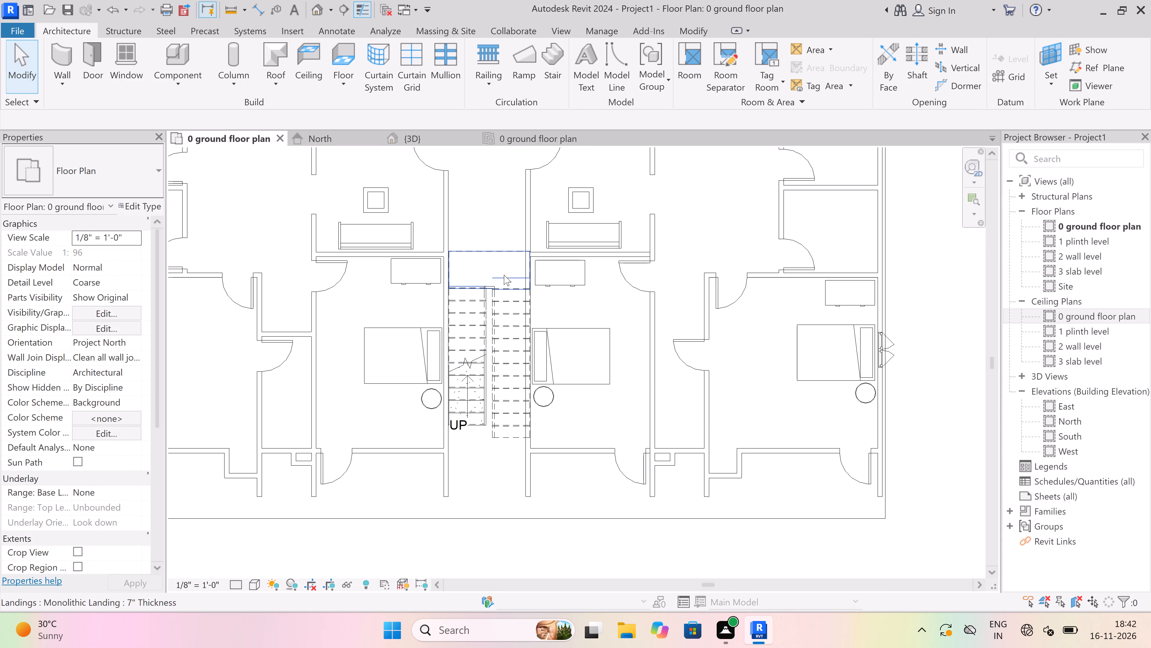
scroll(504, 275, "up", 1)
left_click_drag(513, 221, 437, 528)
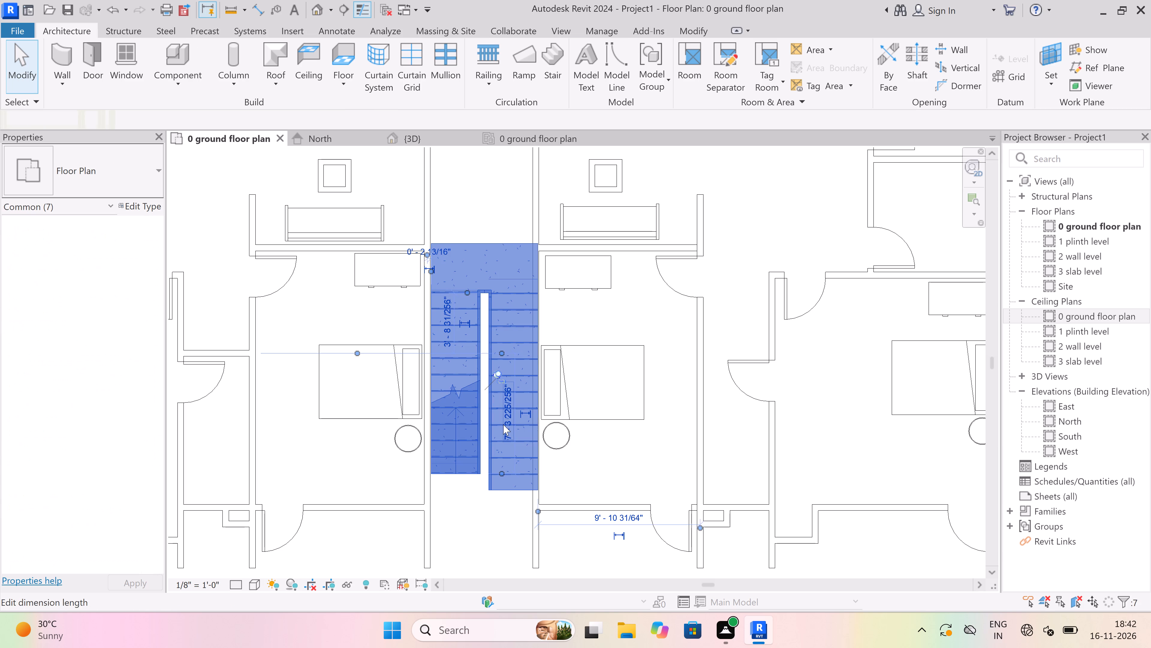
key("Delete")
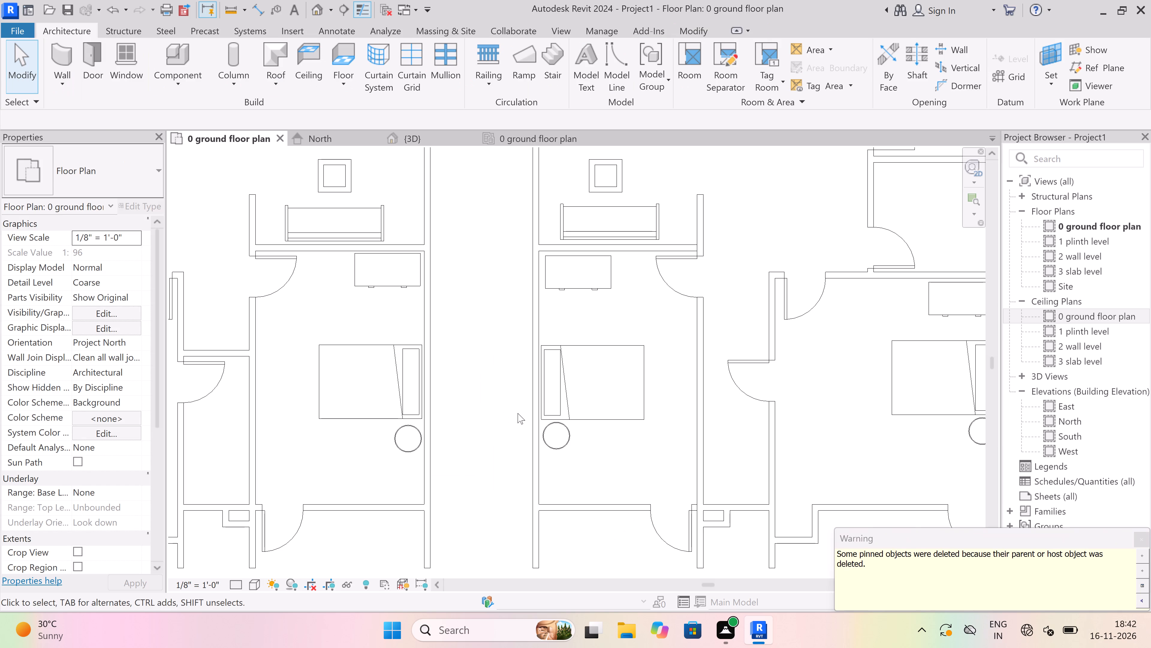
scroll(519, 411, "down", 3)
scroll(520, 453, "up", 4)
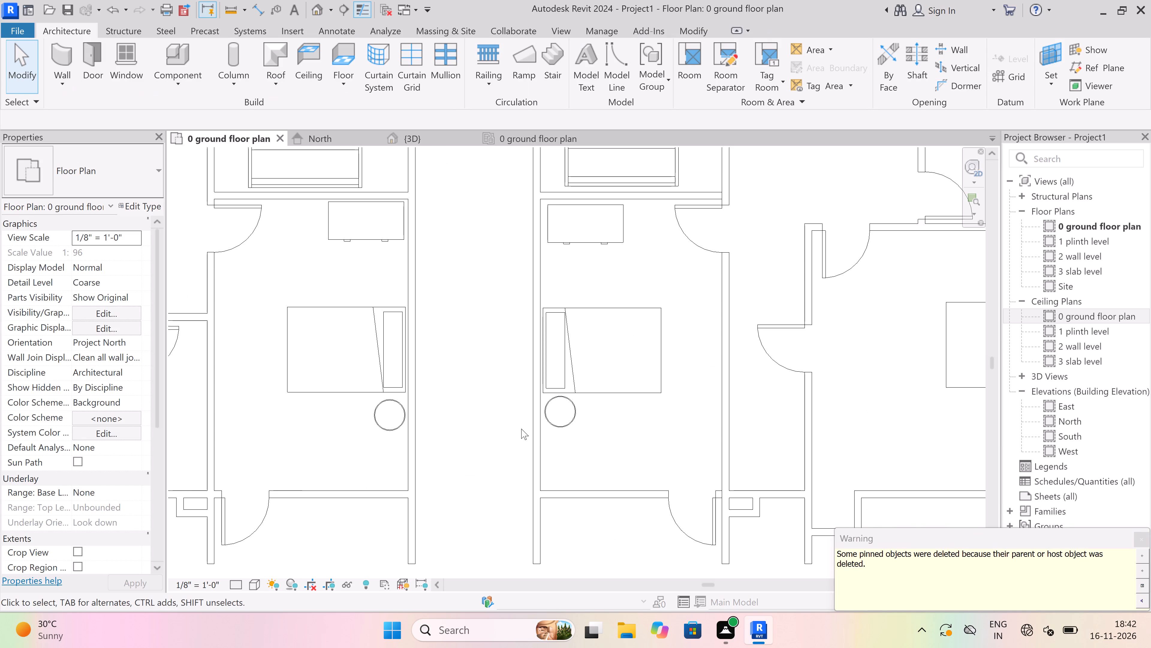
scroll(521, 429, "down", 1)
key("Escape")
key("Escape")
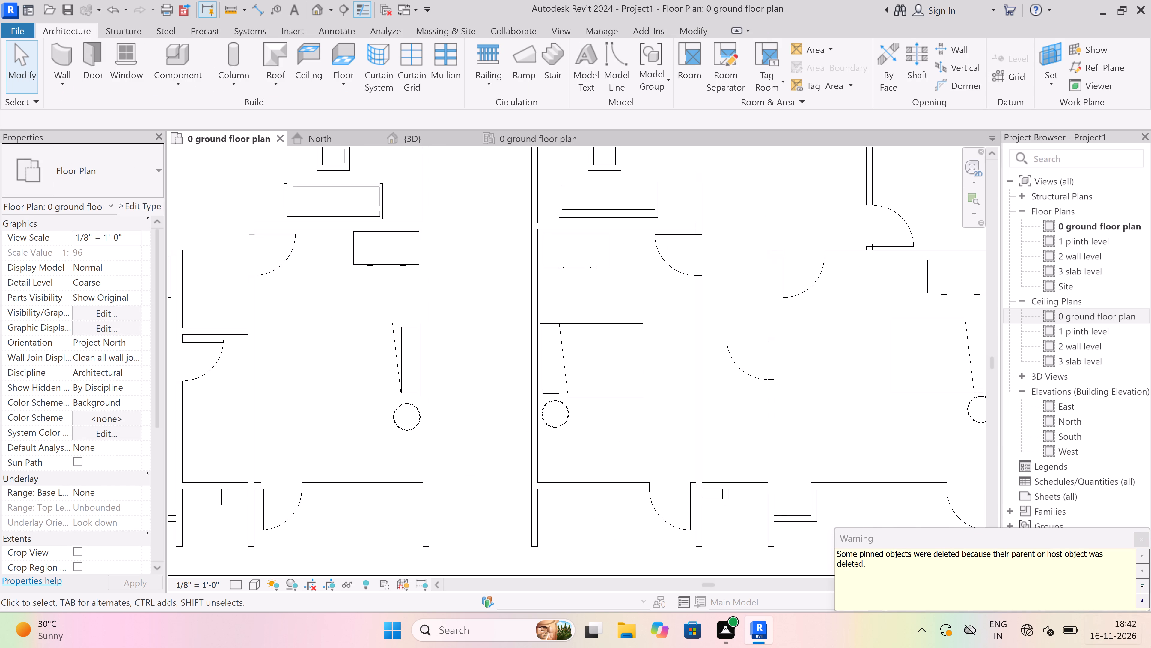
left_click(1144, 535)
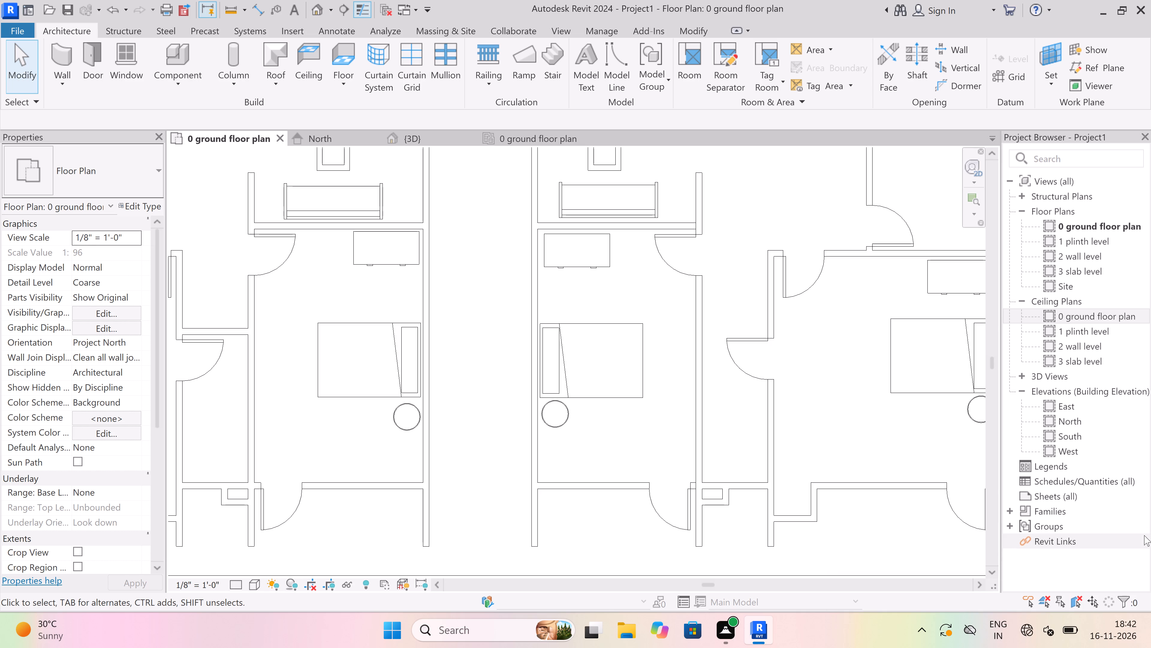
left_click(1096, 10)
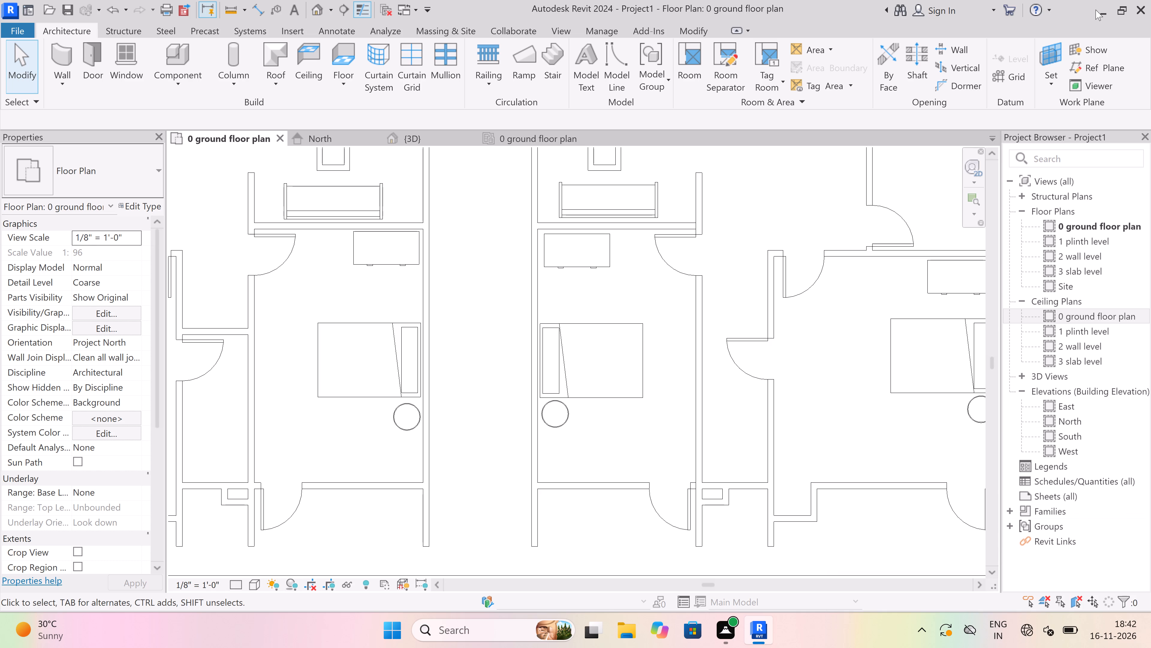
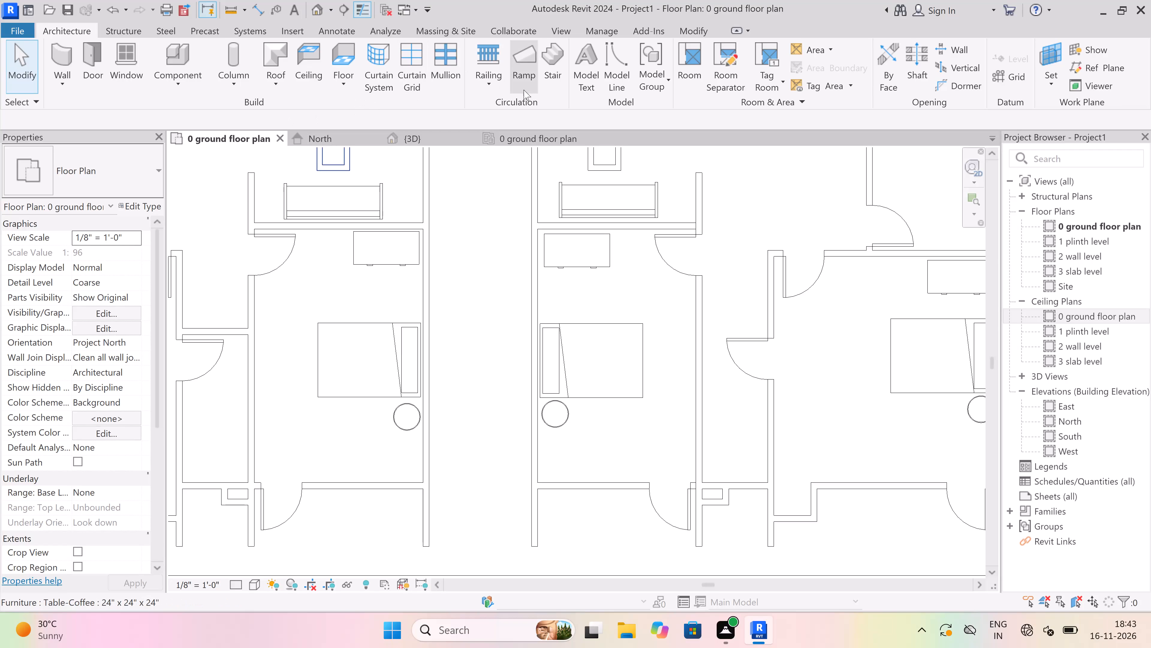
Start a new stair with the Stair tool in the 0 ground floor plan.
left_click(557, 85)
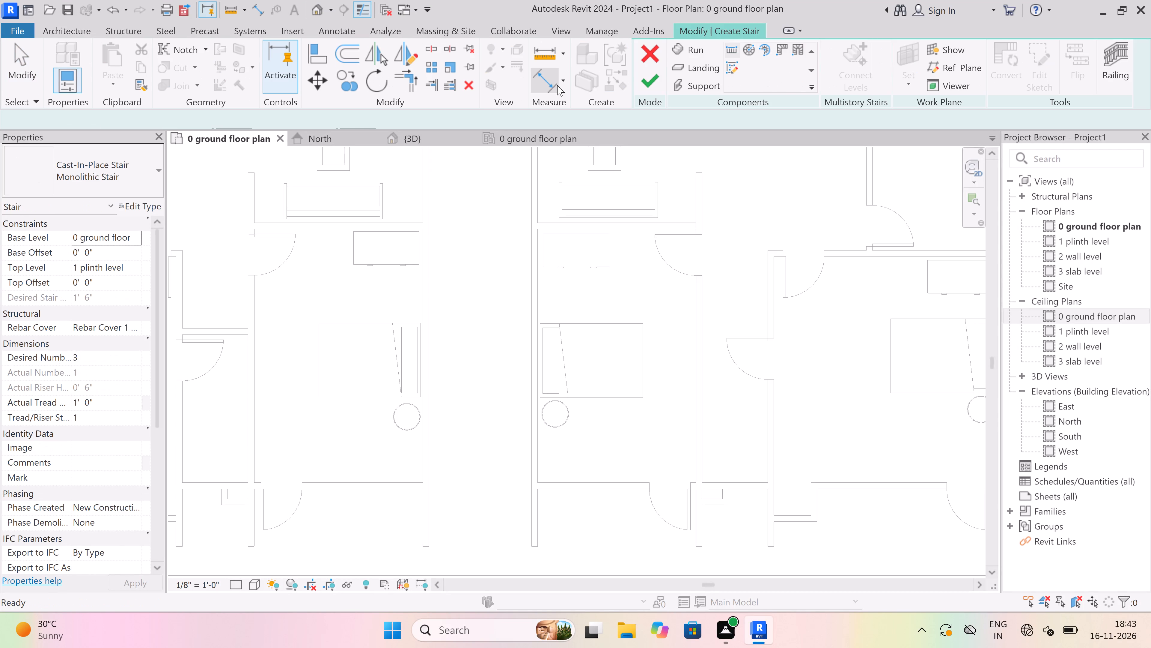
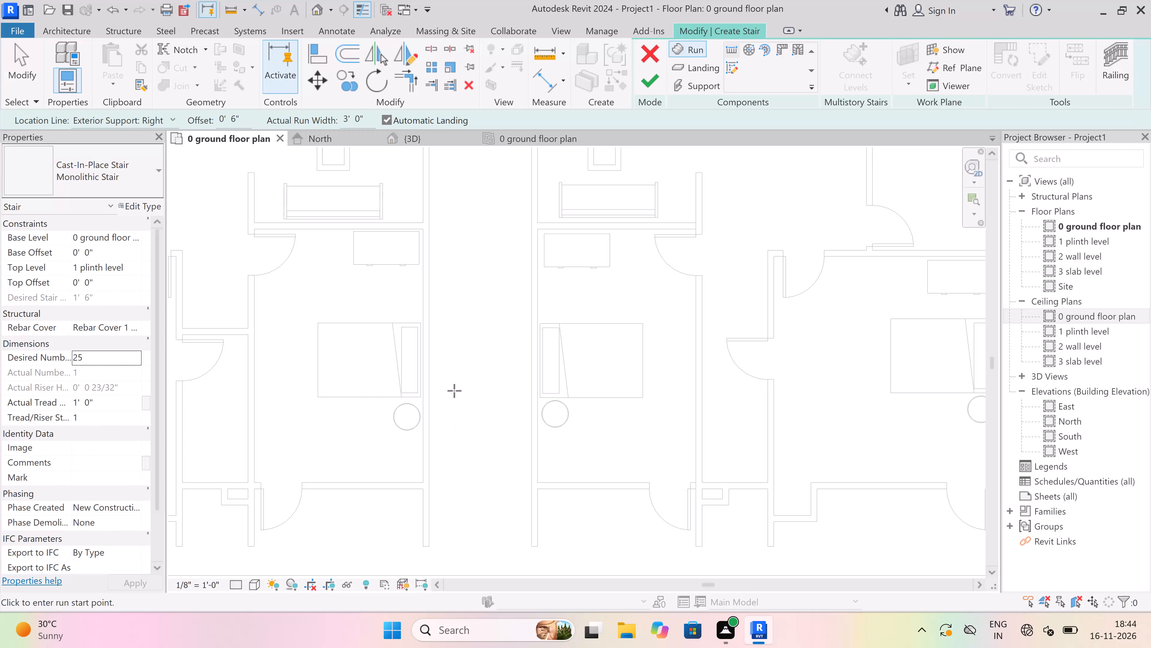
Clear the actual run width of the new monolithic stair for a new entry.
left_click(367, 118)
key("BackSpace")
key("BackSpace")
key("BackSpace")
key("BackSpace")
key("BackSpace")
key("BackSpace")
key("BackSpace")
key("BackSpace")
key("BackSpace")
key("BackSpace")
key("BackSpace")
key("BackSpace")
key("BackSpace")
key("BackSpace")
key("BackSpace")
key("BackSpace")
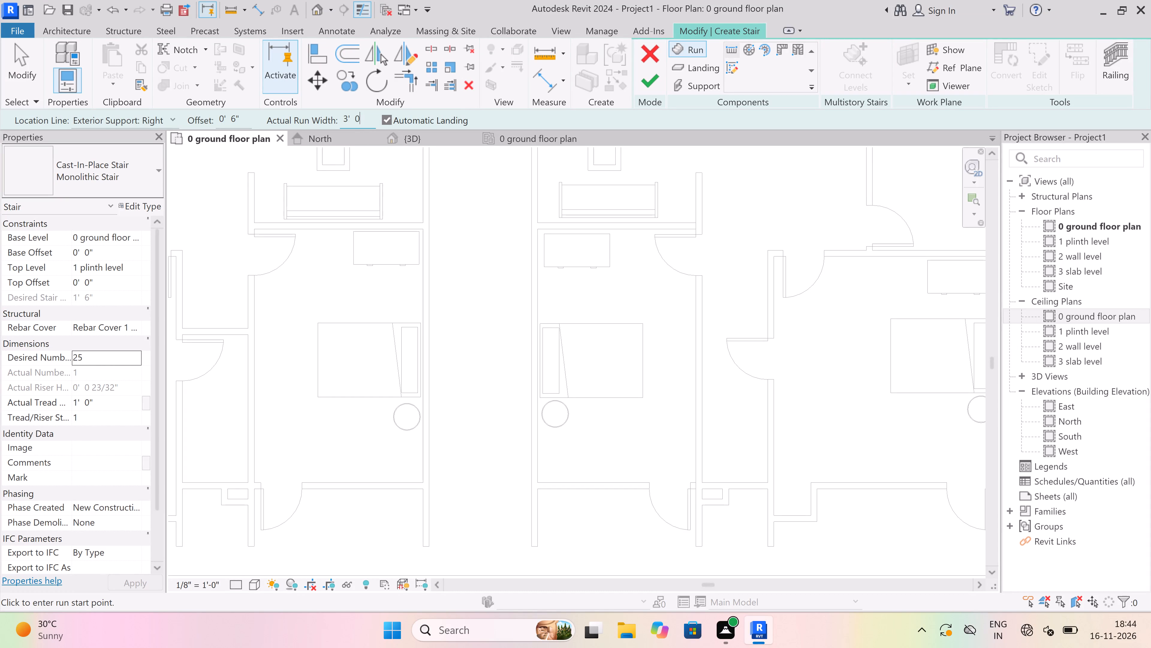
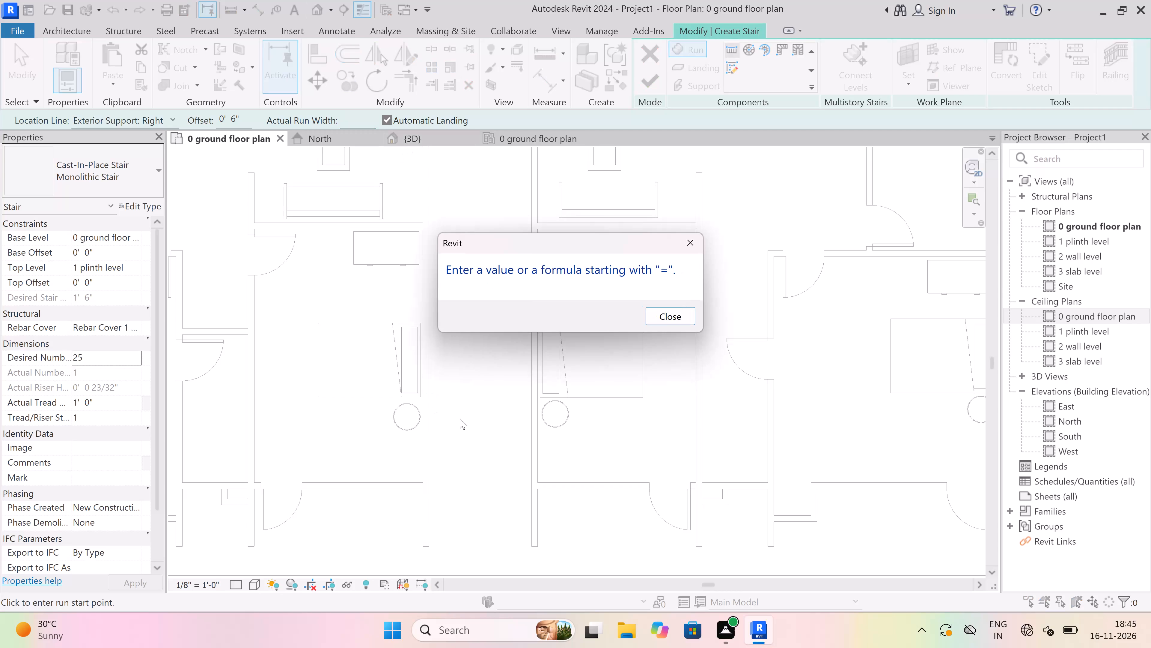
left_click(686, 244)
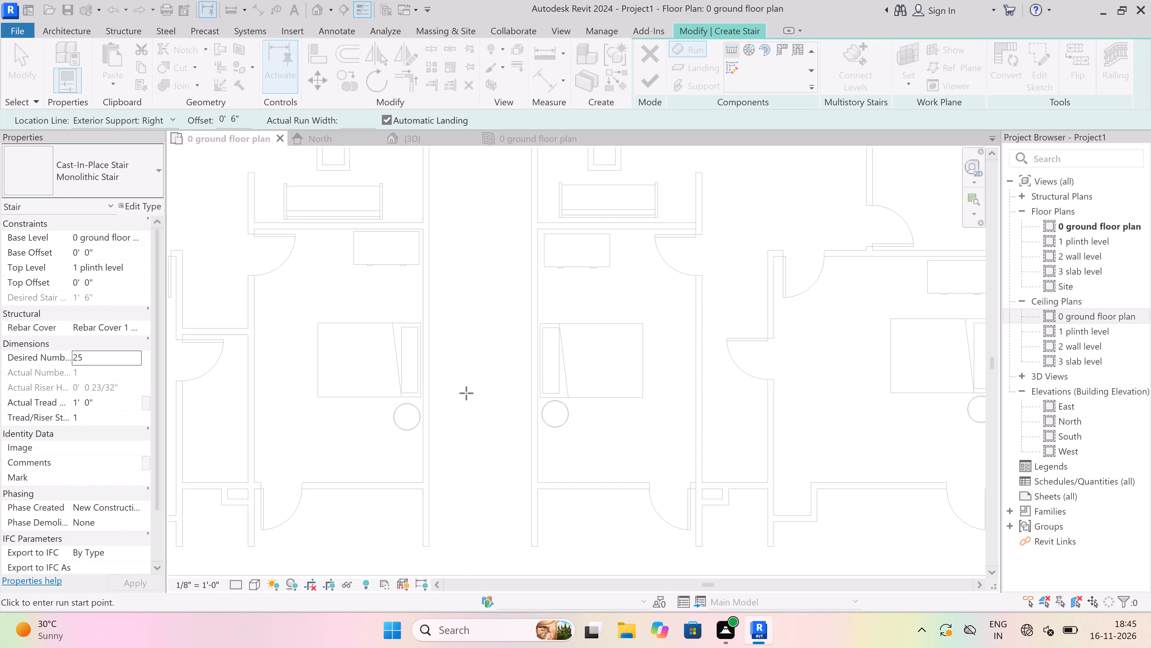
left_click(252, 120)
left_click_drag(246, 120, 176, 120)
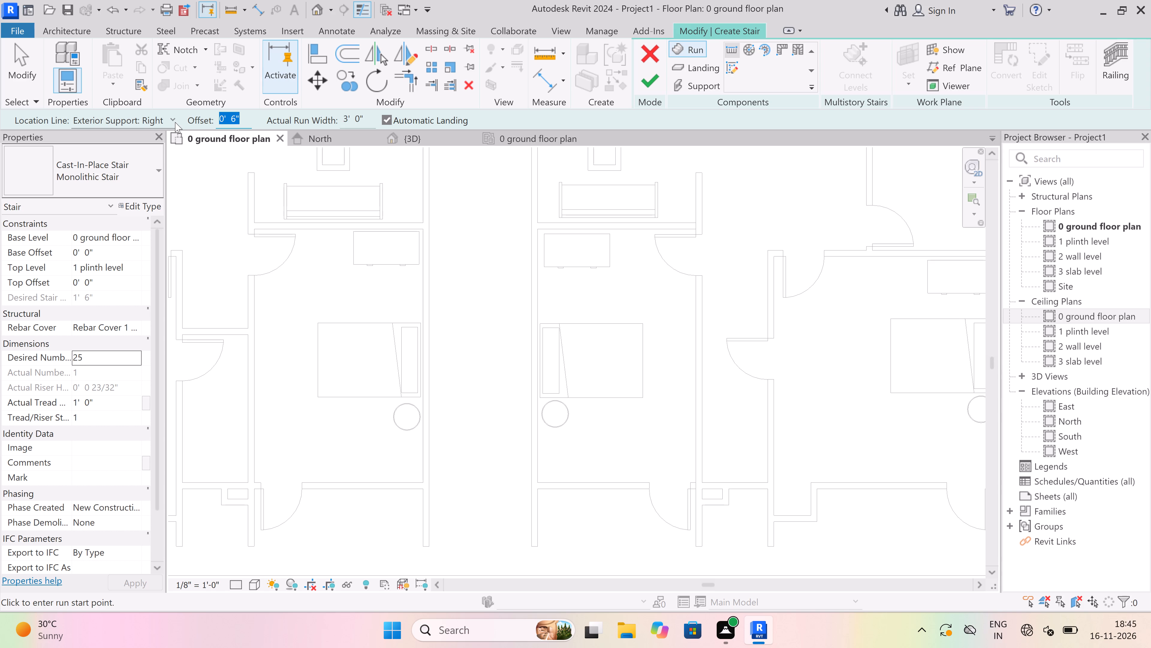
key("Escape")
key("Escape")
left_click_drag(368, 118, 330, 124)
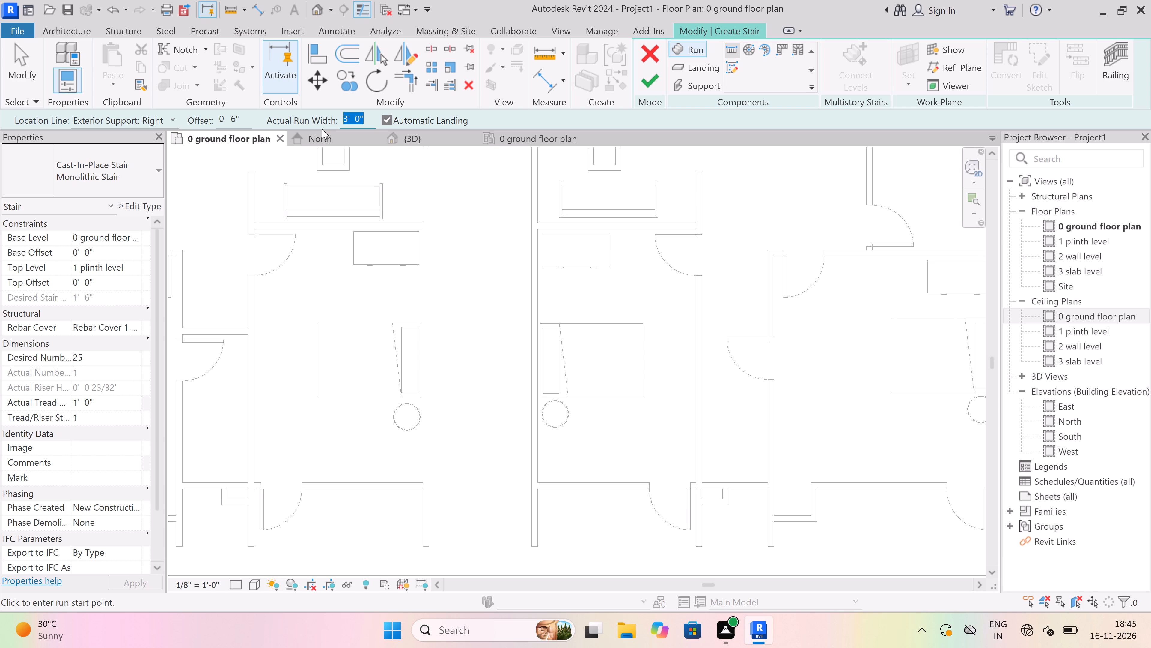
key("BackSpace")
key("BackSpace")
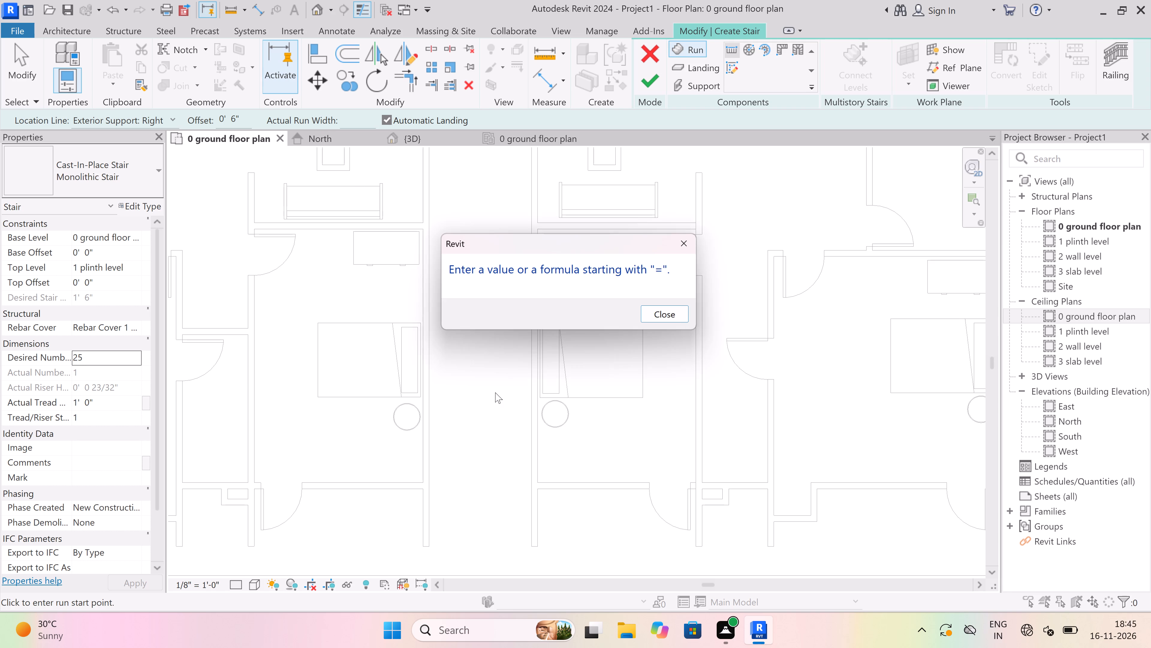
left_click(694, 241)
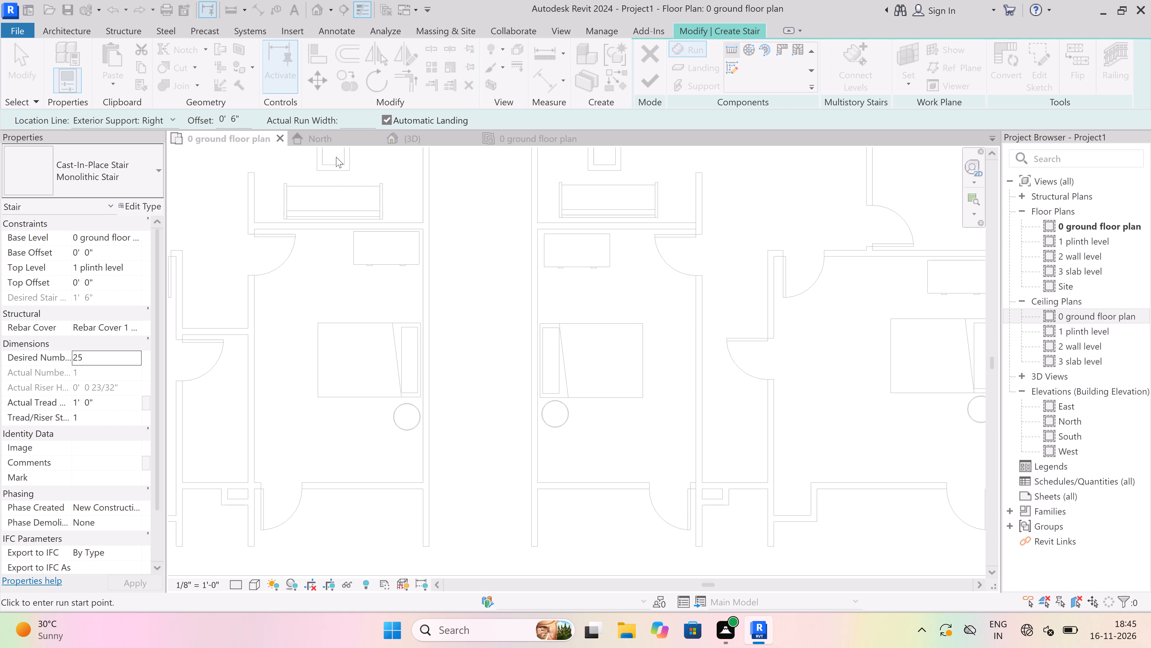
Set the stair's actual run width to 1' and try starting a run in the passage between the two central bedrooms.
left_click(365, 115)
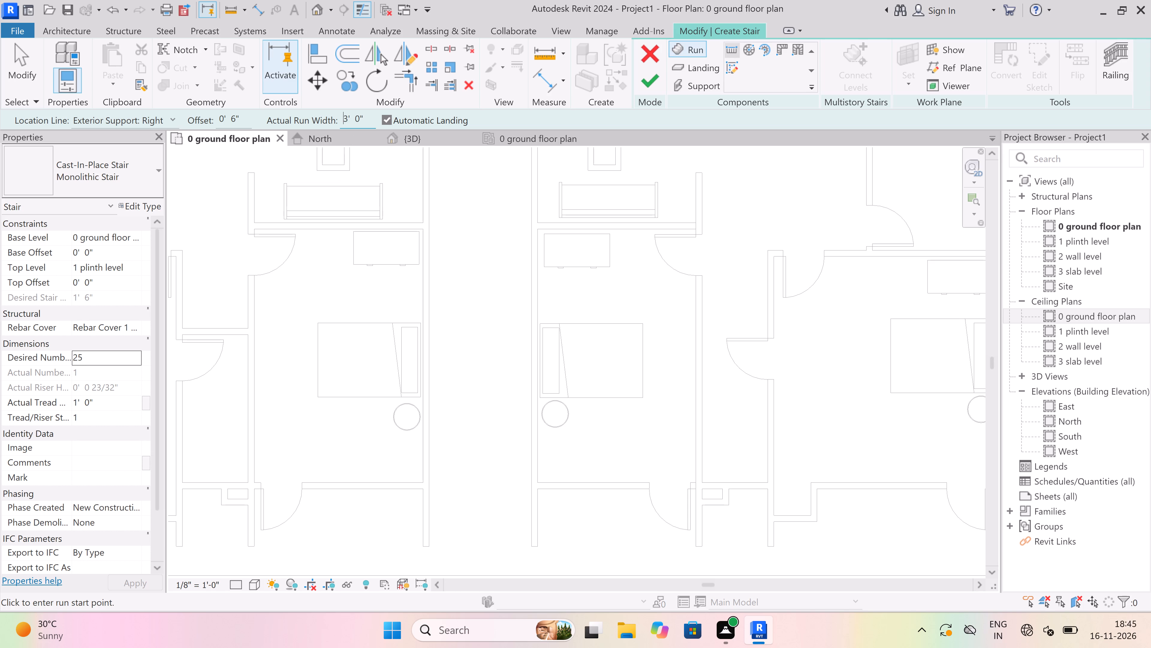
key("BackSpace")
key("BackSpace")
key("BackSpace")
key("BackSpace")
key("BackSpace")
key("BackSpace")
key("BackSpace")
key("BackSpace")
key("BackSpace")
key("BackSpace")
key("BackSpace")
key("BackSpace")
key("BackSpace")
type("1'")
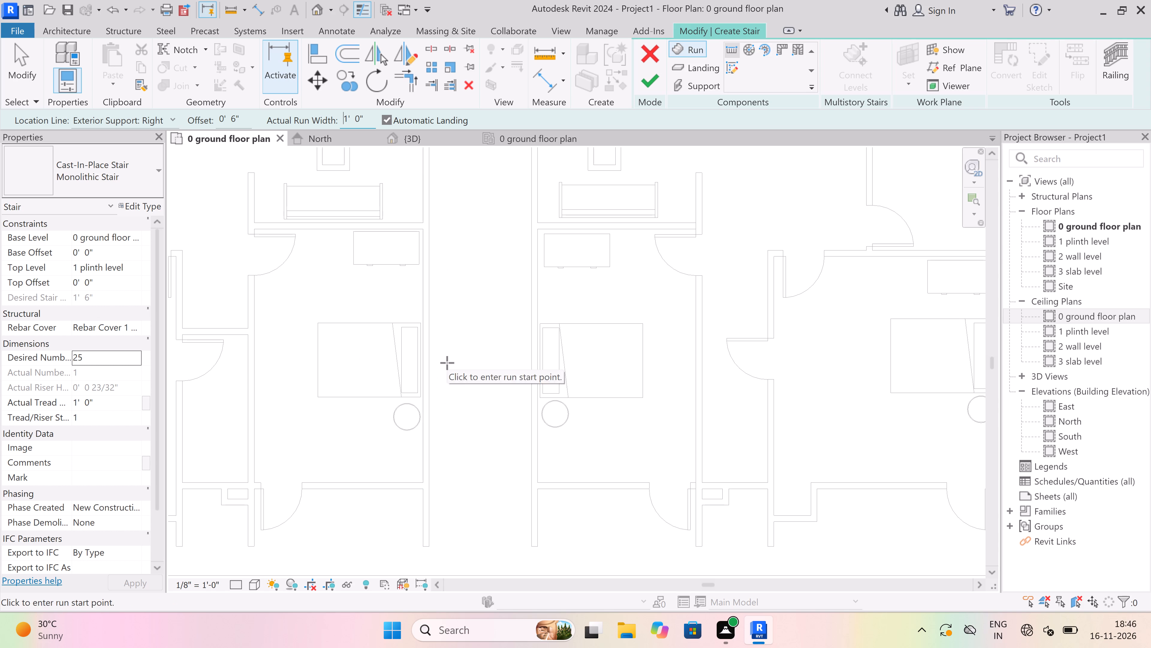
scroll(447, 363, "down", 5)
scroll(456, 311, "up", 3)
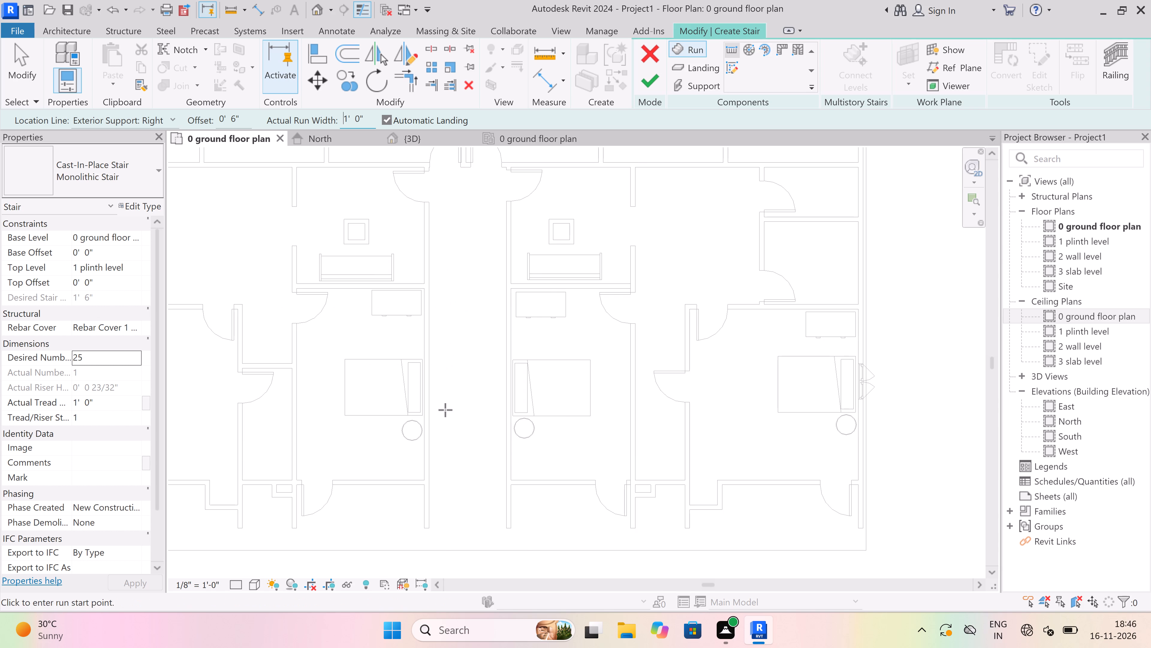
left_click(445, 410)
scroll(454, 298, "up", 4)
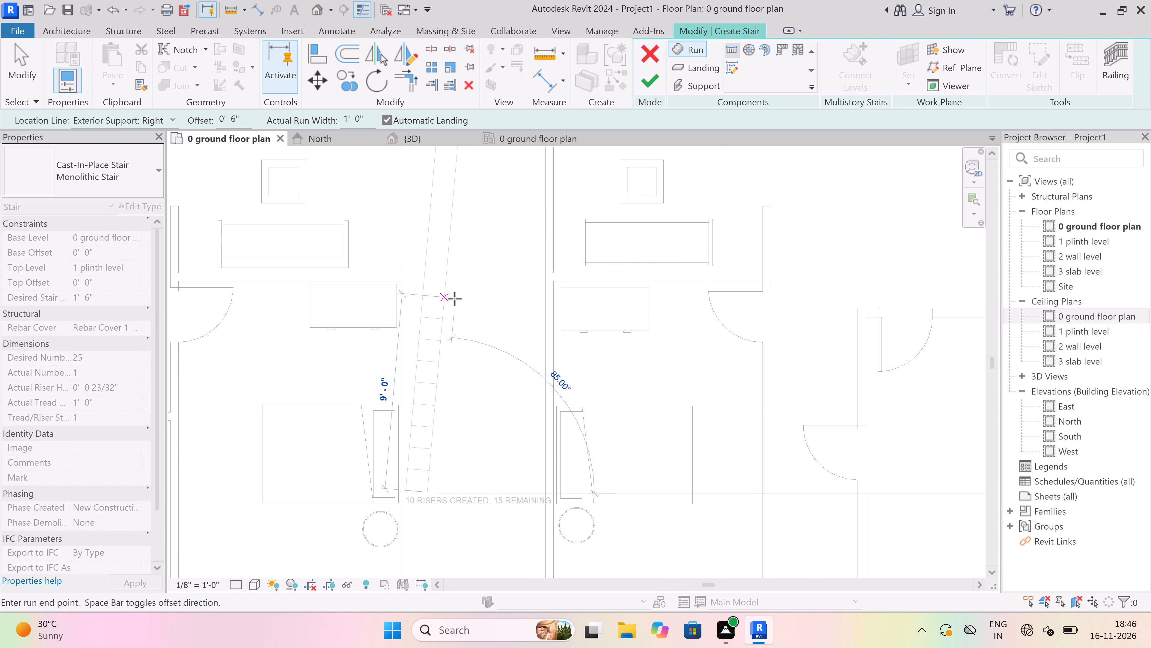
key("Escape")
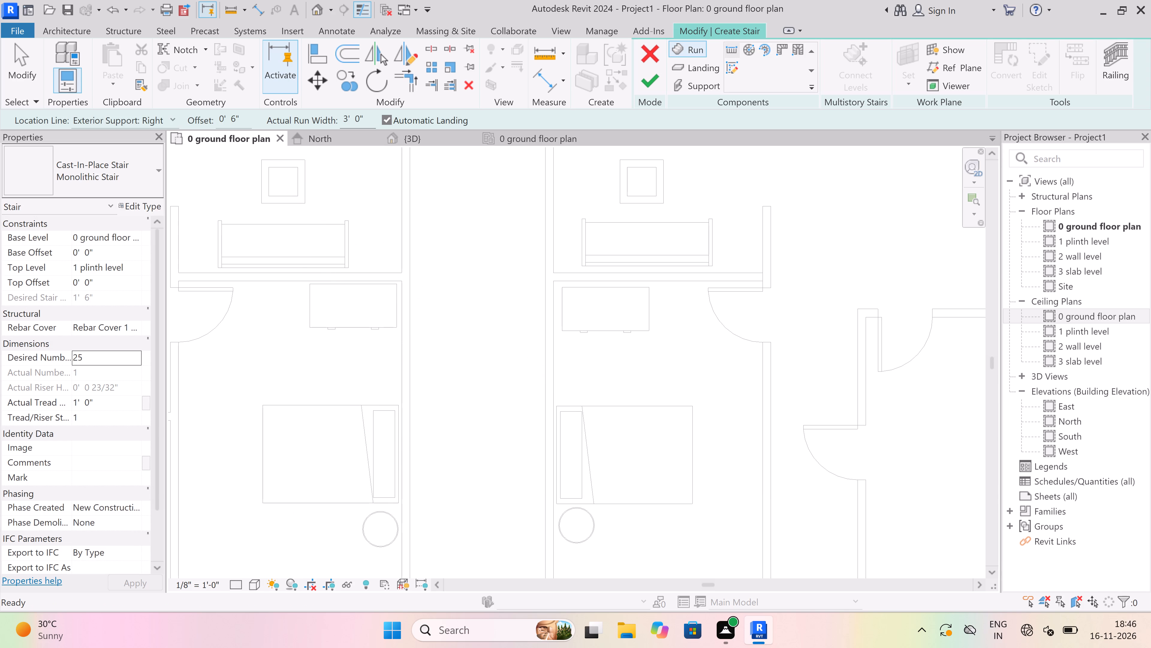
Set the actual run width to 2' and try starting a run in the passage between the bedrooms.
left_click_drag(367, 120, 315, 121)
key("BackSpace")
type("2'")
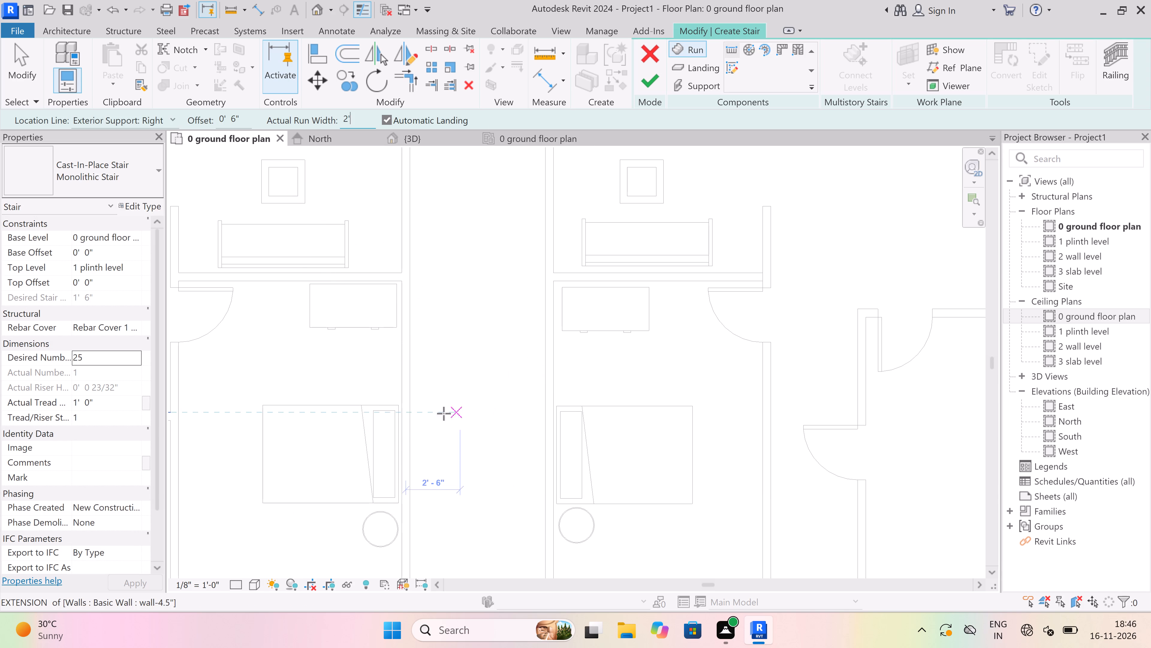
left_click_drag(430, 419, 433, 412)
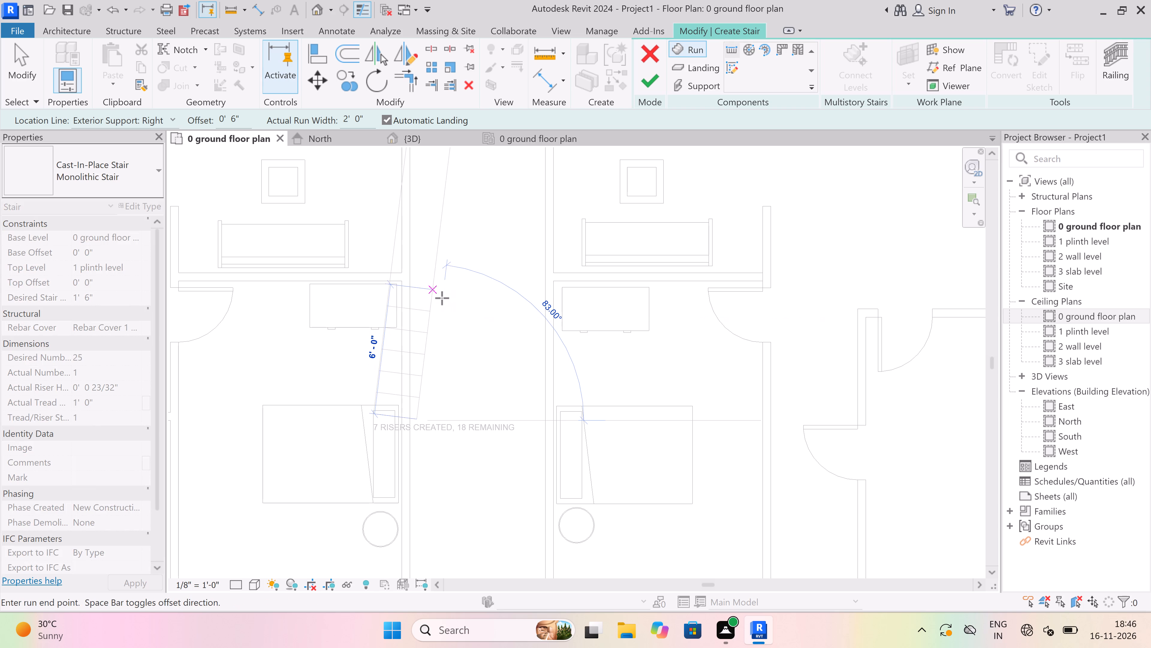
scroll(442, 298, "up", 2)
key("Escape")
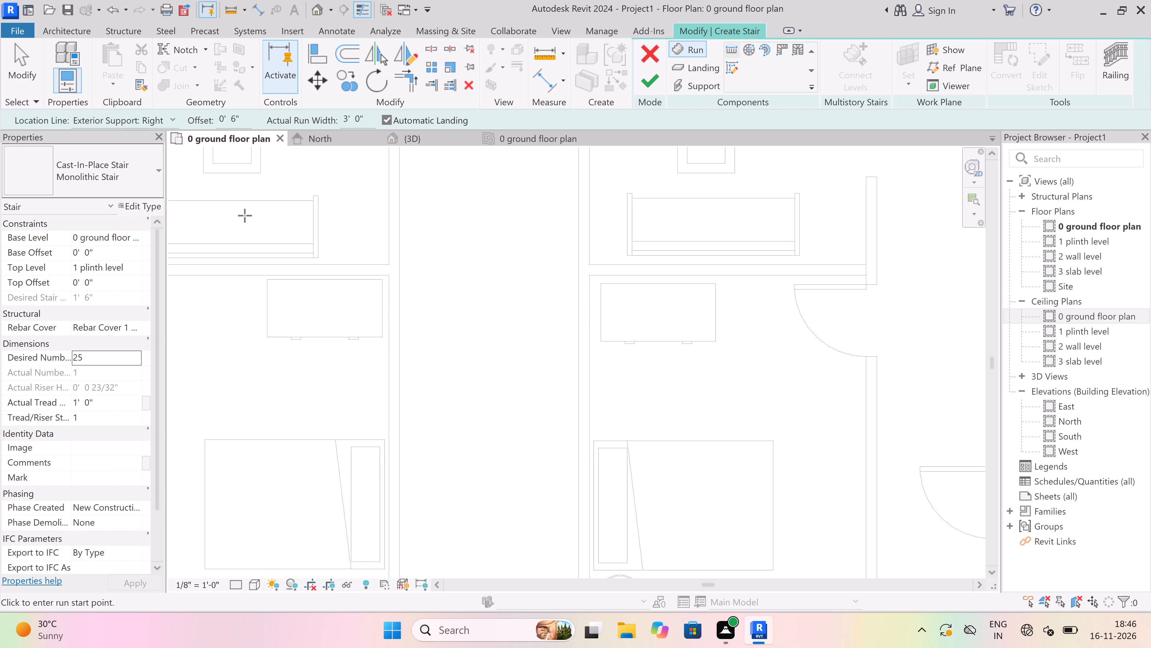
Set the run's location line to Exterior Support: Left.
left_click(174, 117)
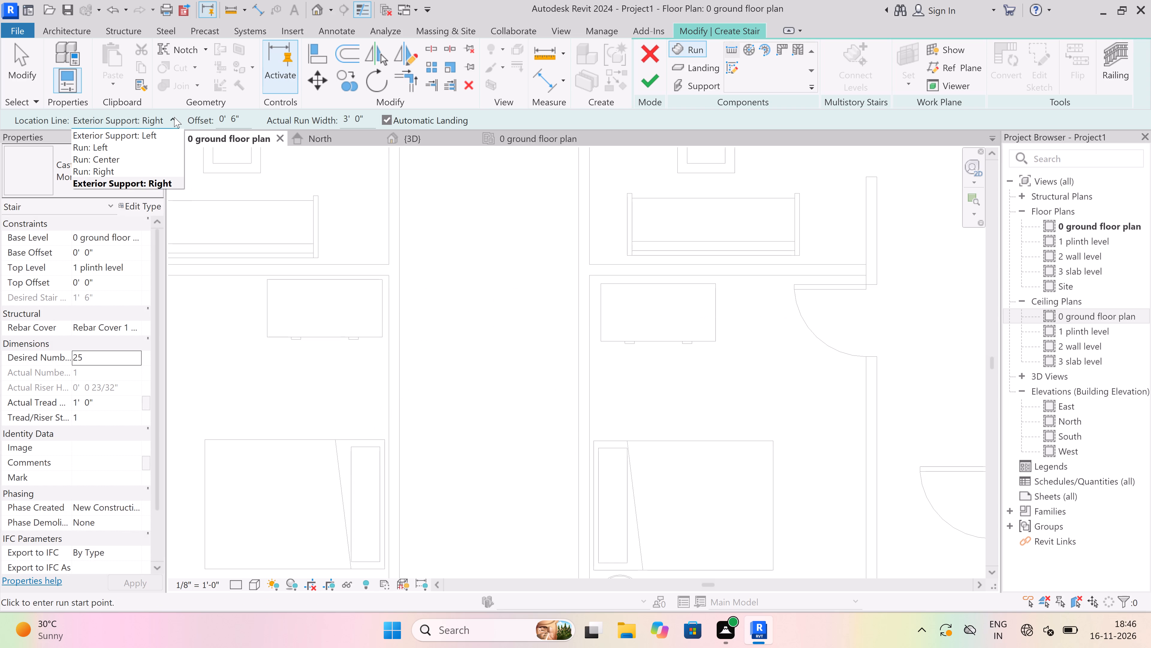
left_click(147, 136)
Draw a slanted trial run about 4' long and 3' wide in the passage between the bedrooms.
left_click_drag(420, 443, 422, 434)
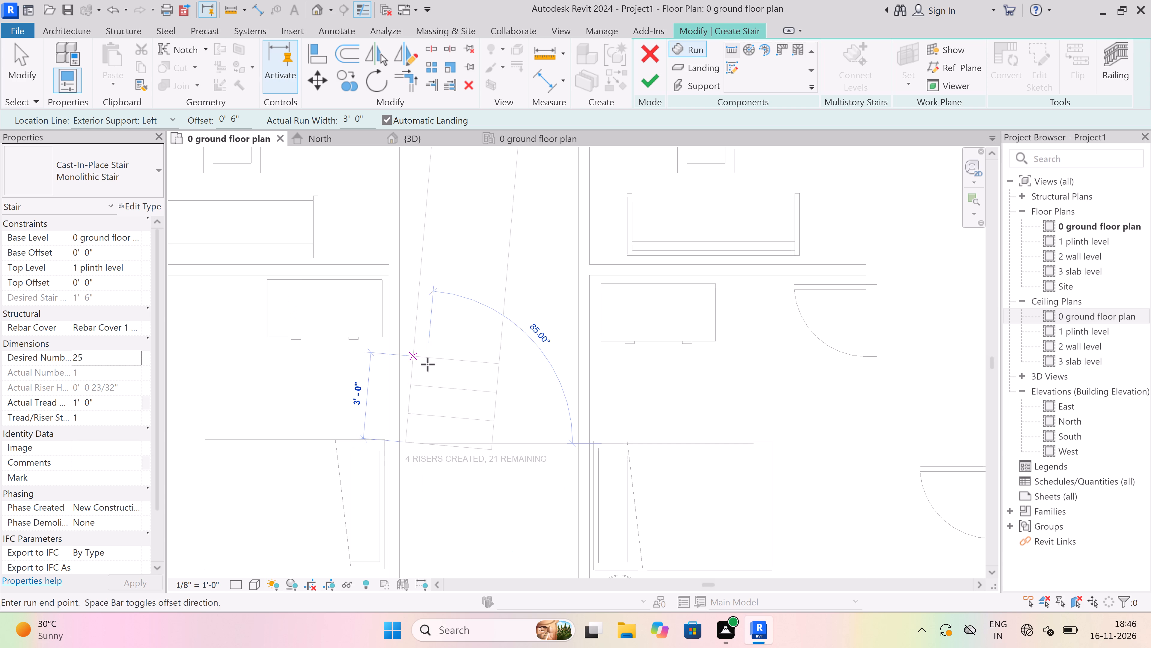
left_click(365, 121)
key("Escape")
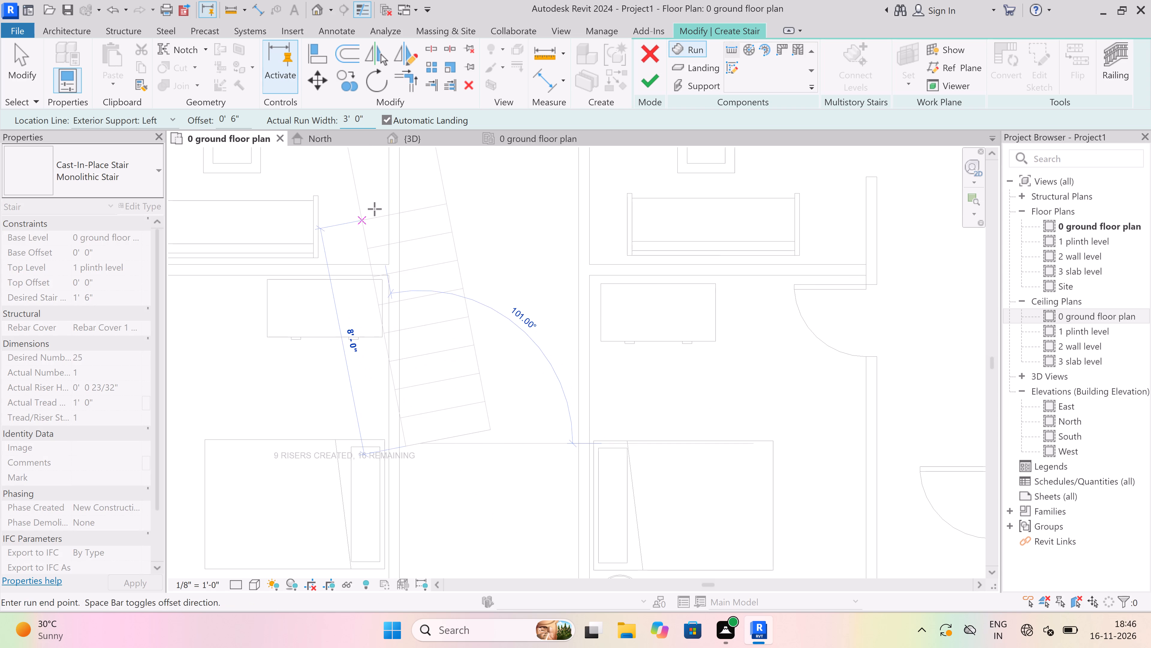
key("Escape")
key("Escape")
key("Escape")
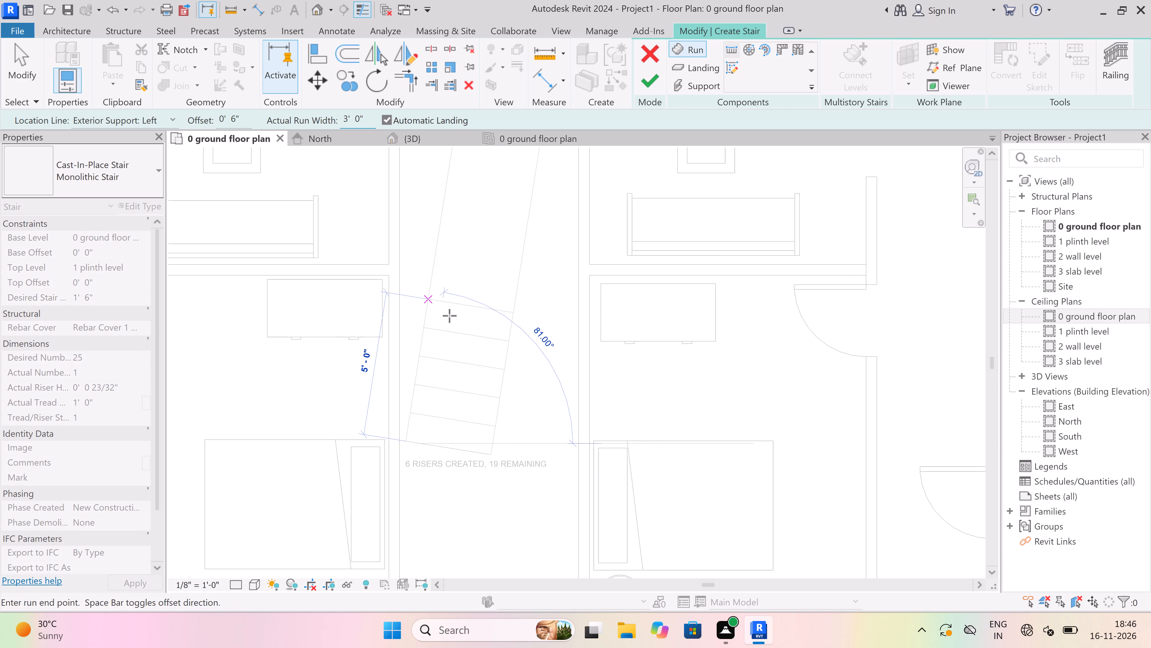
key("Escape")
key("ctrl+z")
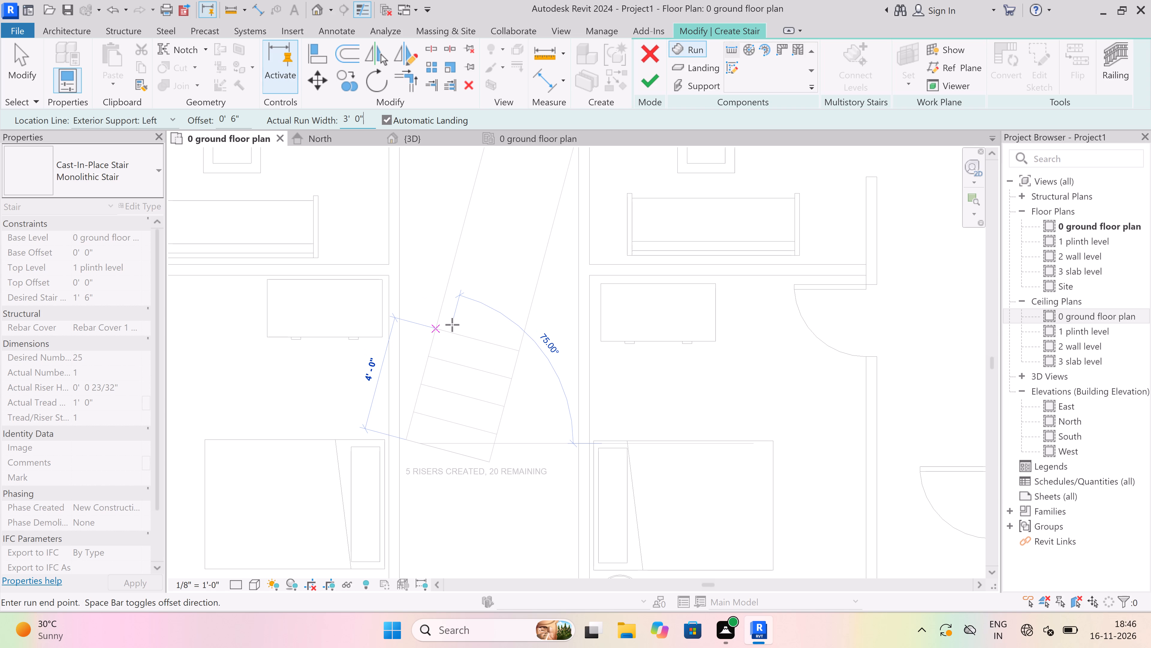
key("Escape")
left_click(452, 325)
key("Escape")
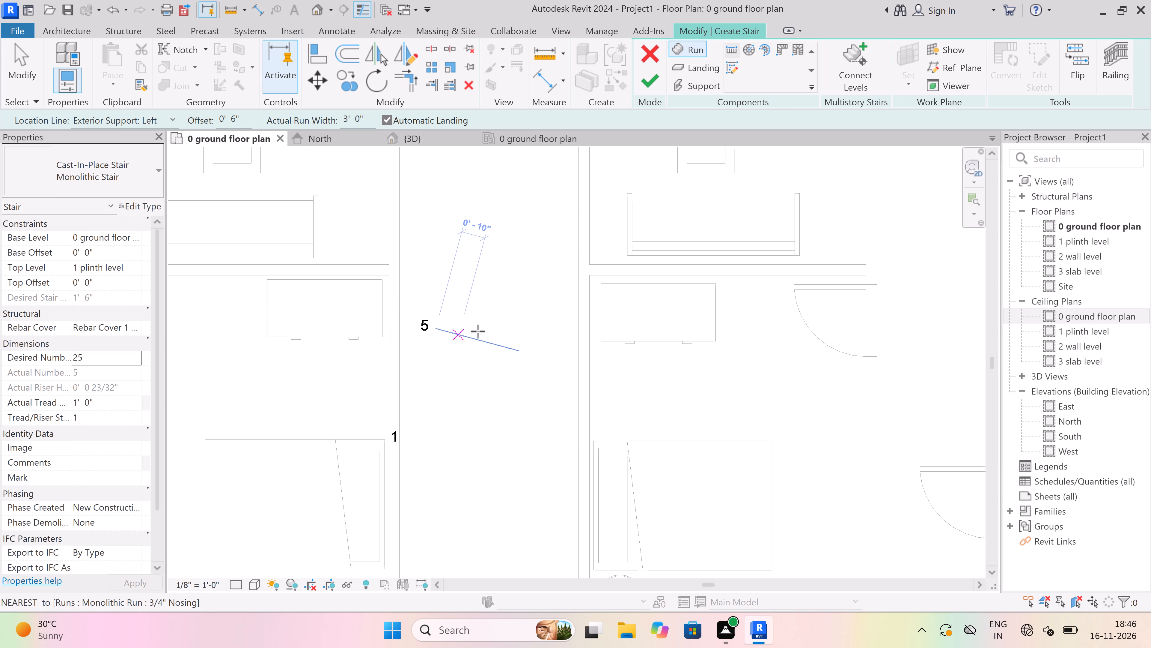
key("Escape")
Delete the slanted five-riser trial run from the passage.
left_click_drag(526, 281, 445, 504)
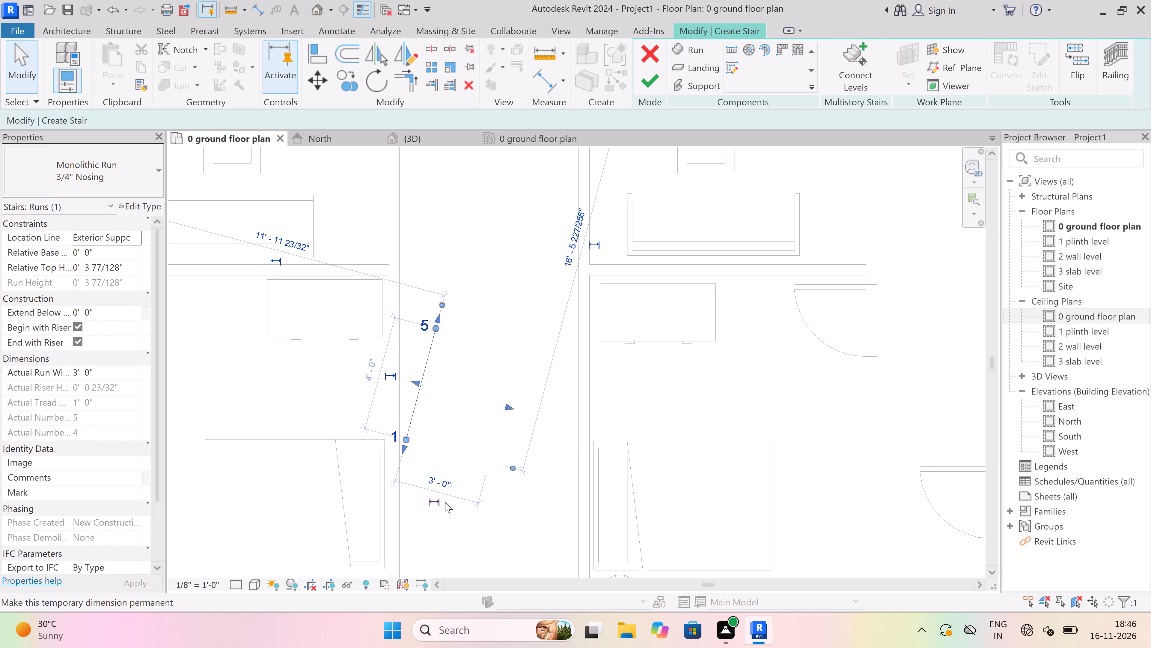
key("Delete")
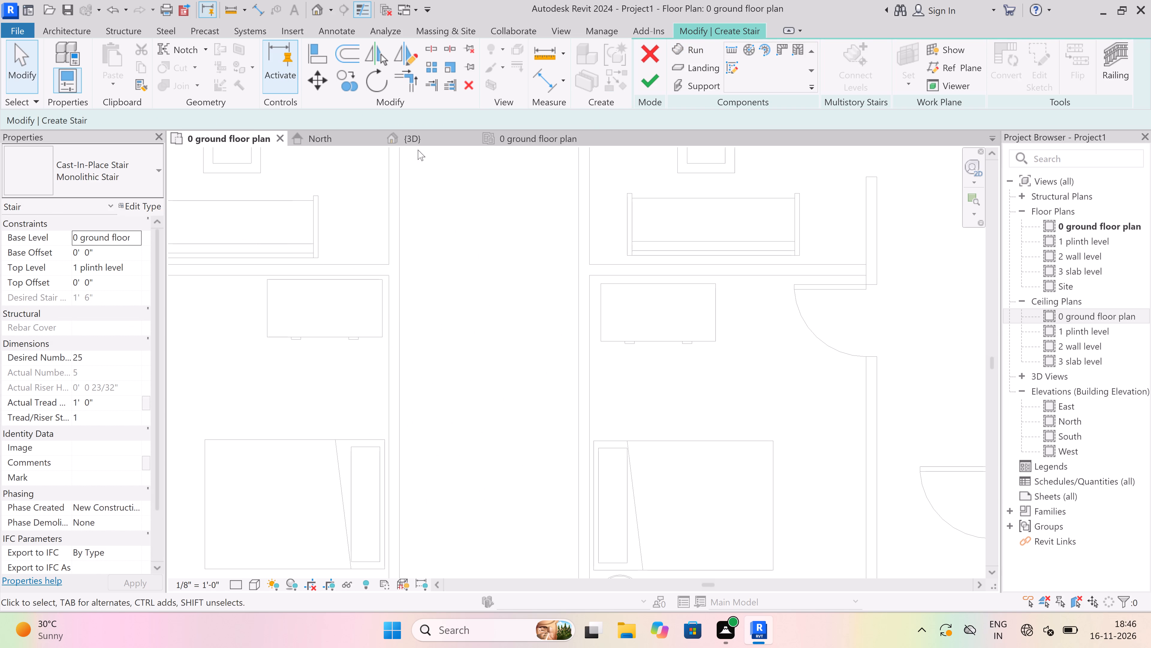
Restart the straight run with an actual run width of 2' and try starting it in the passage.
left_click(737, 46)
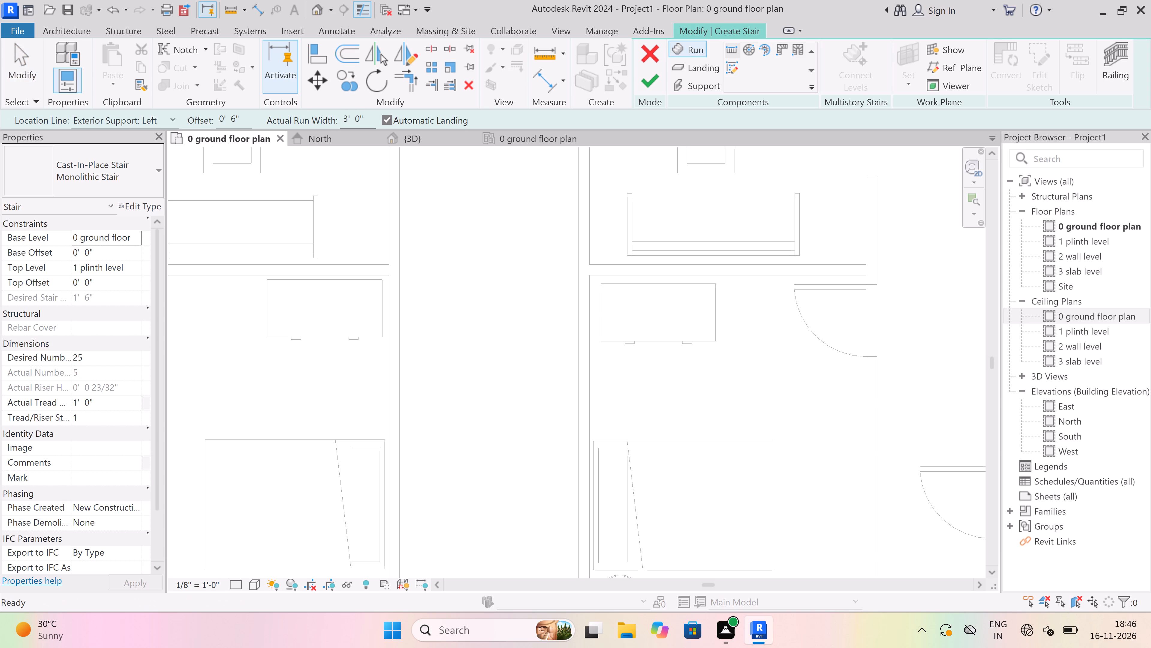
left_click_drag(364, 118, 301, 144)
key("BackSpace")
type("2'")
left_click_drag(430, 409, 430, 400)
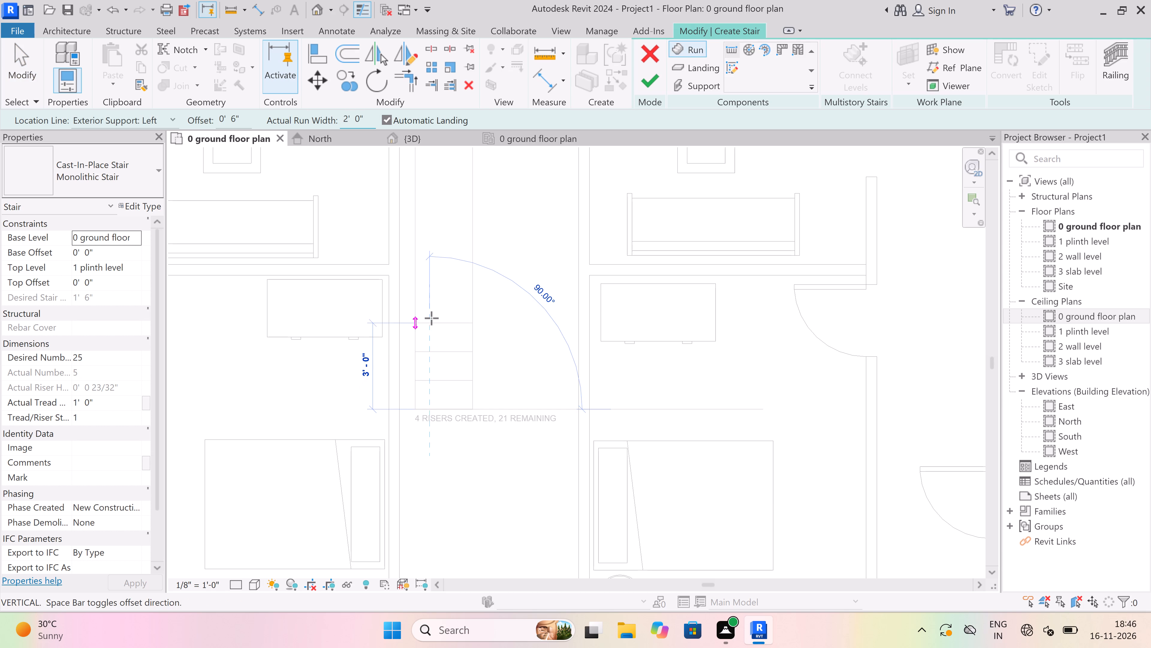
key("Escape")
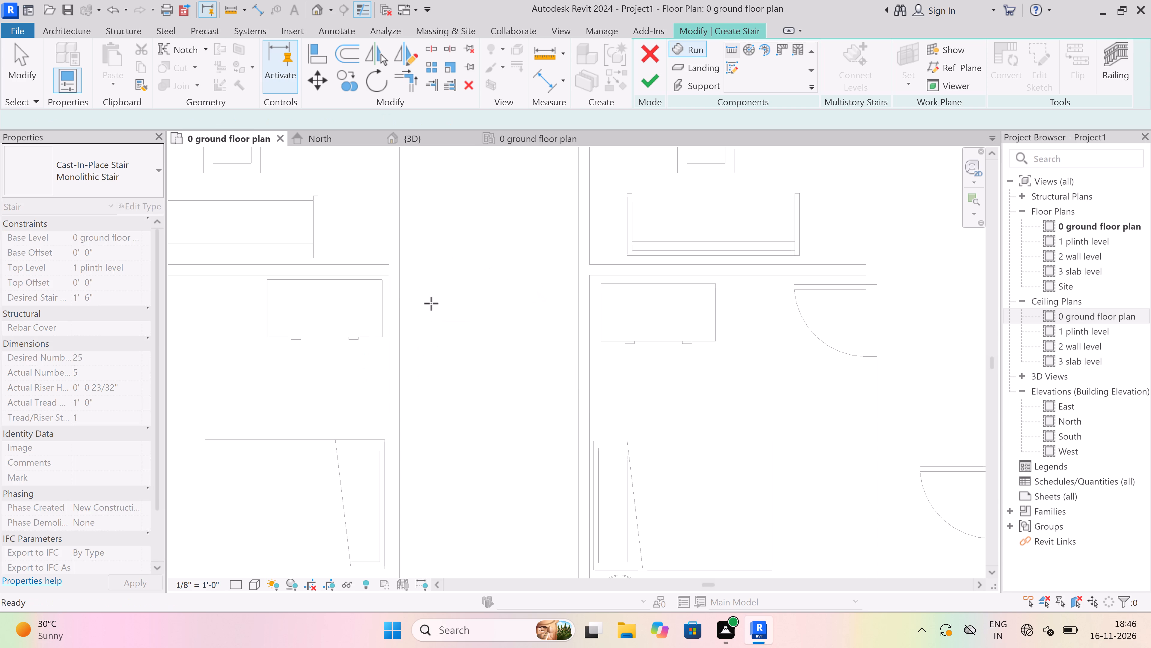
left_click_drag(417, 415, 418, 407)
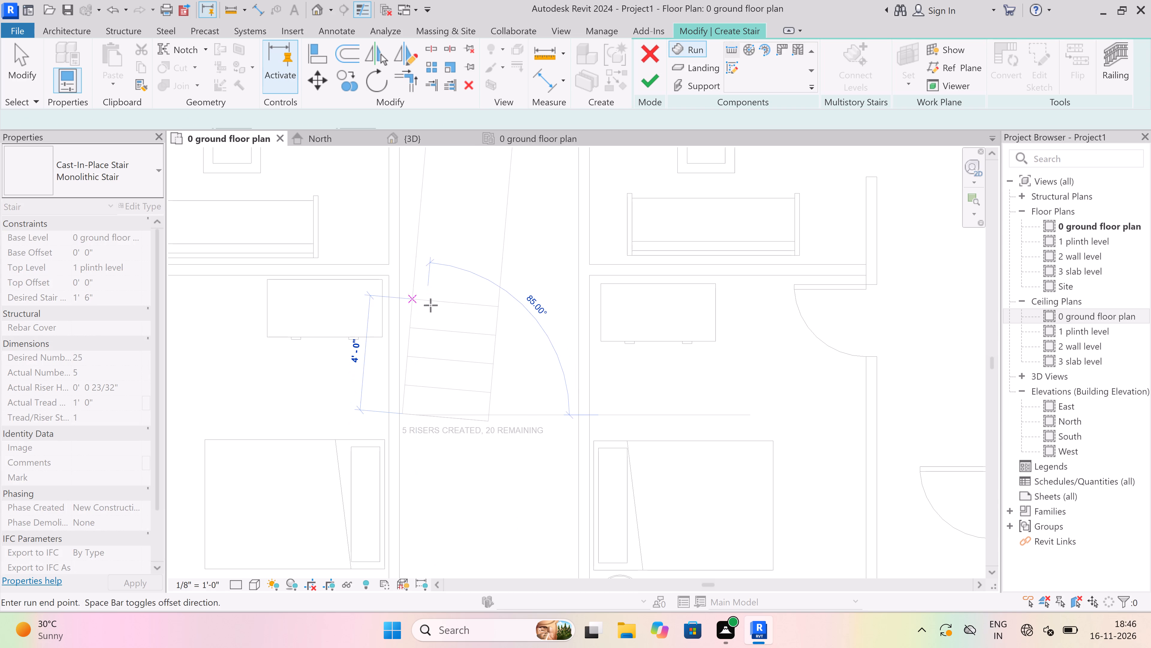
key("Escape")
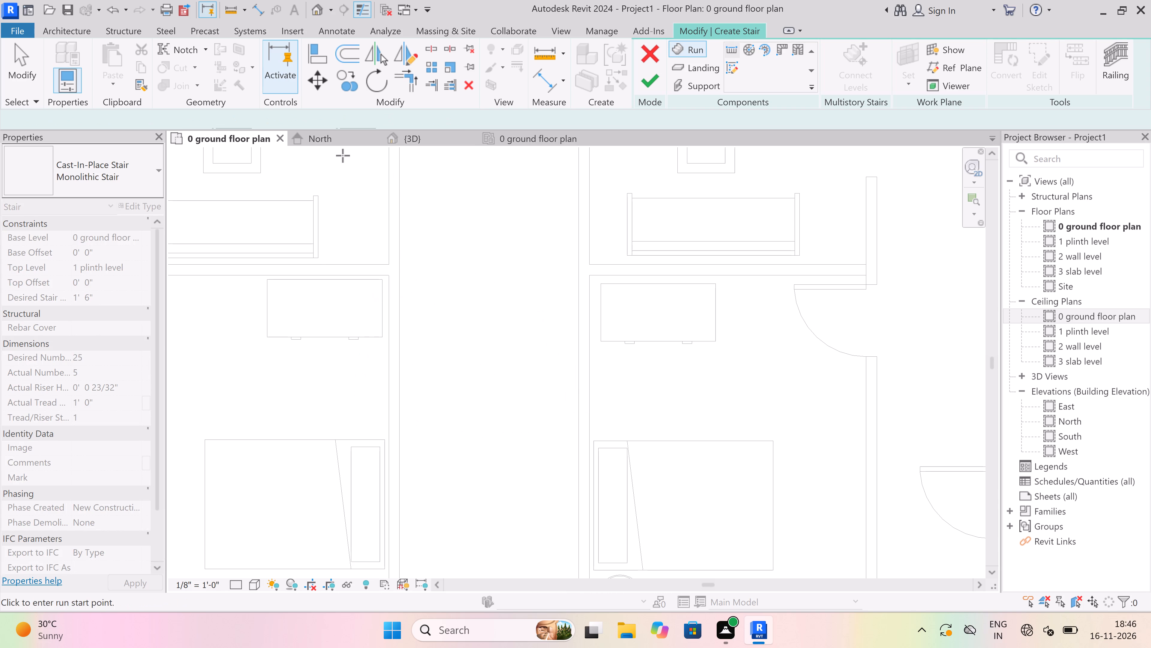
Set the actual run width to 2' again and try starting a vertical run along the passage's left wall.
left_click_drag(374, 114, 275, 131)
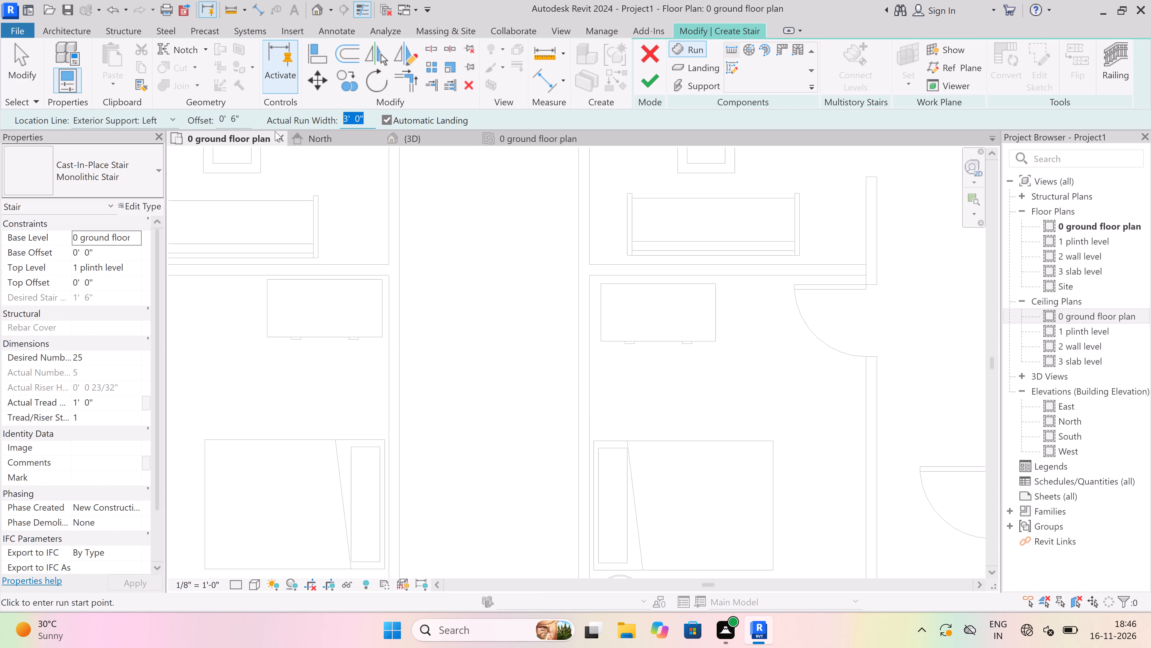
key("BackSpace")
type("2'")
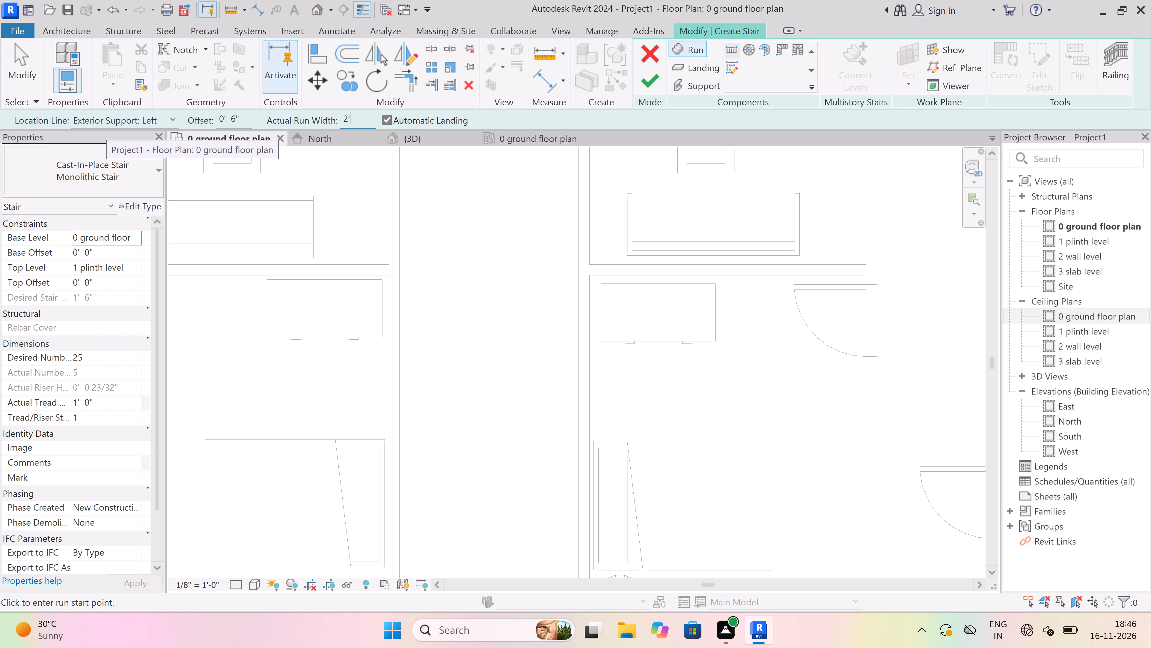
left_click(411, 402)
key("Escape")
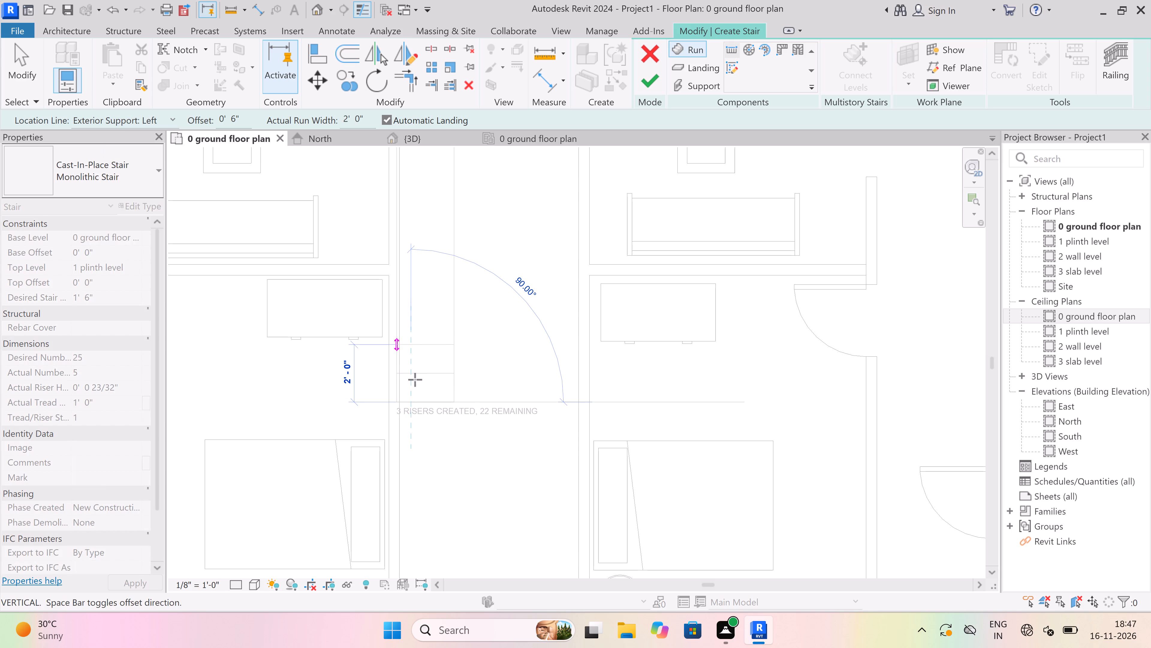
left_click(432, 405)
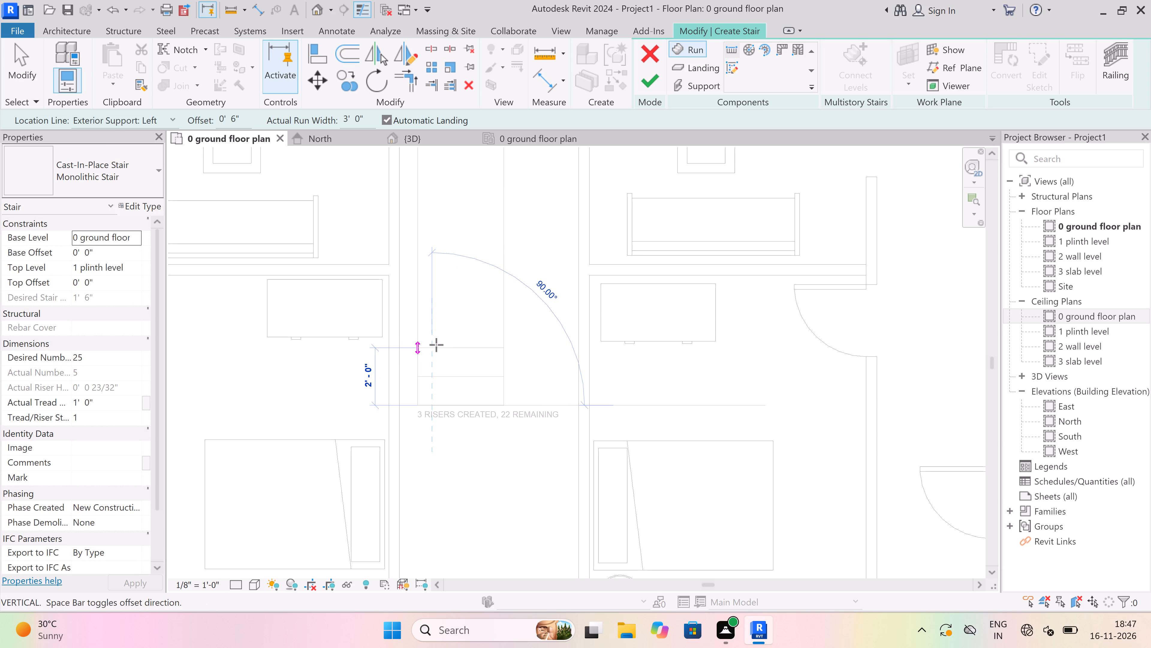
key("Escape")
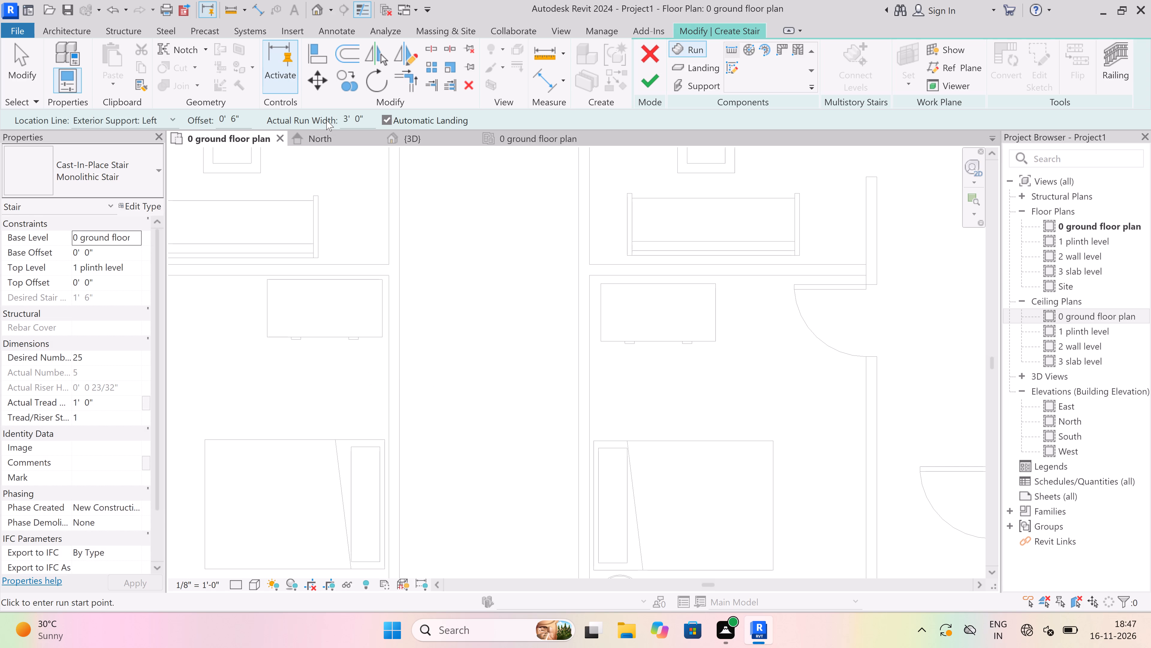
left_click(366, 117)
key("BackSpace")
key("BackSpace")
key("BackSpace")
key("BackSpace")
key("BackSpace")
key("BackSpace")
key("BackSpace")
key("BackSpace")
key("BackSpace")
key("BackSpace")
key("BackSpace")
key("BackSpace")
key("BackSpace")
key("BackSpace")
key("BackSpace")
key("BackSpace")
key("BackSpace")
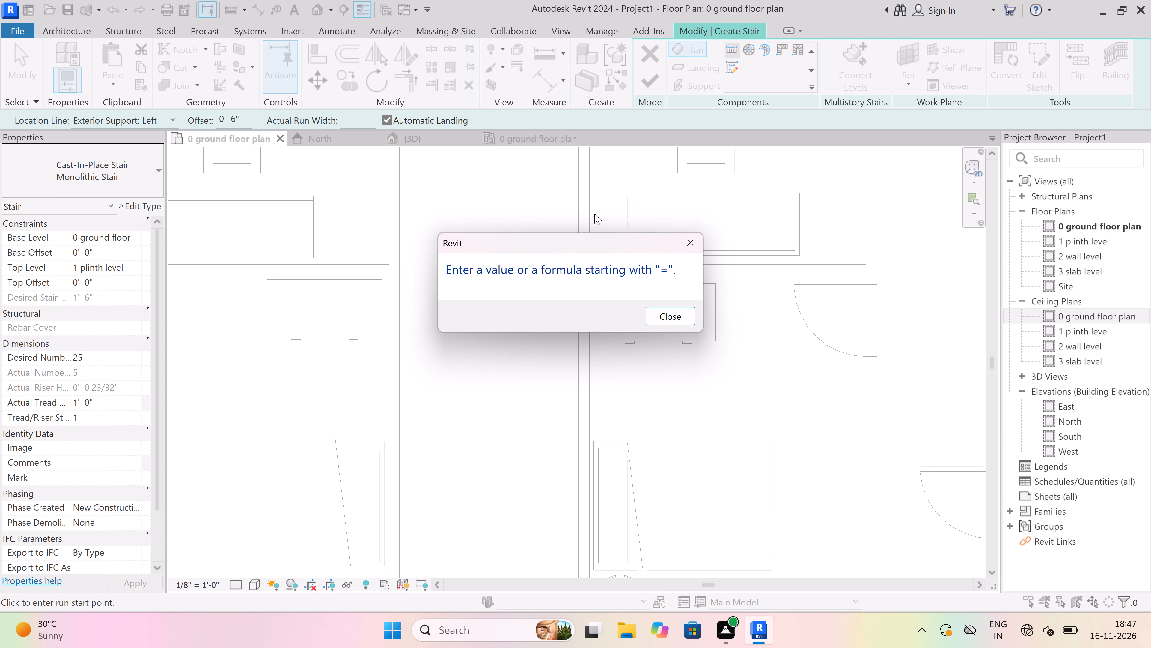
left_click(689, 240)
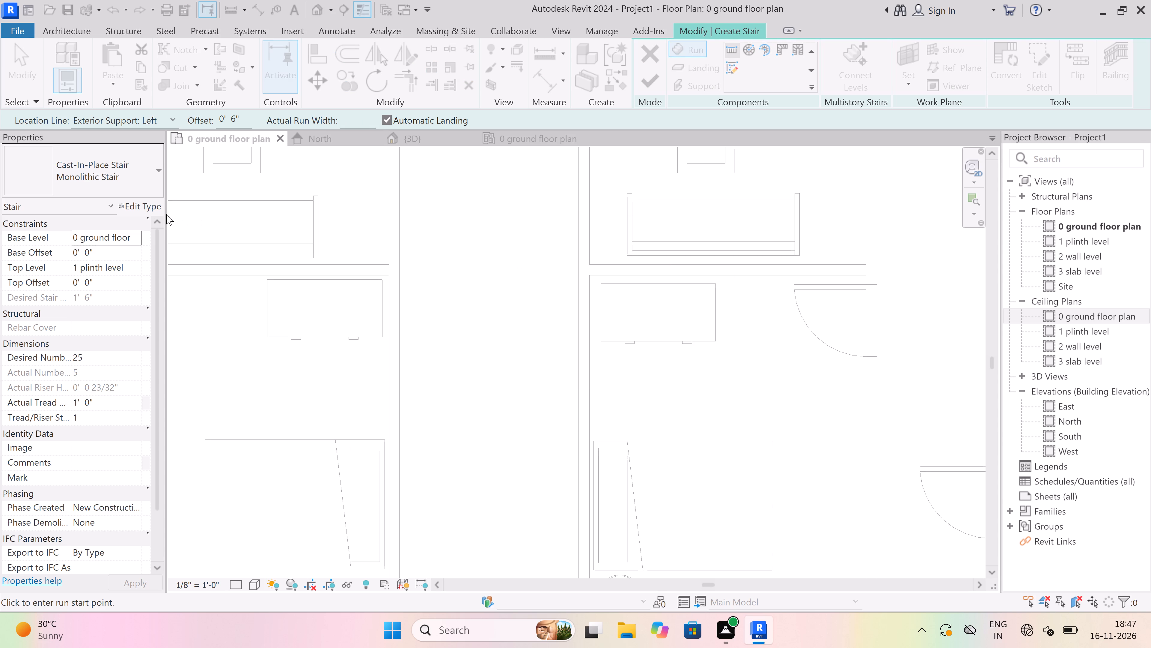
Set the Minimum Run Width of the Monolithic Stair type to 2' and apply it.
left_click(147, 204)
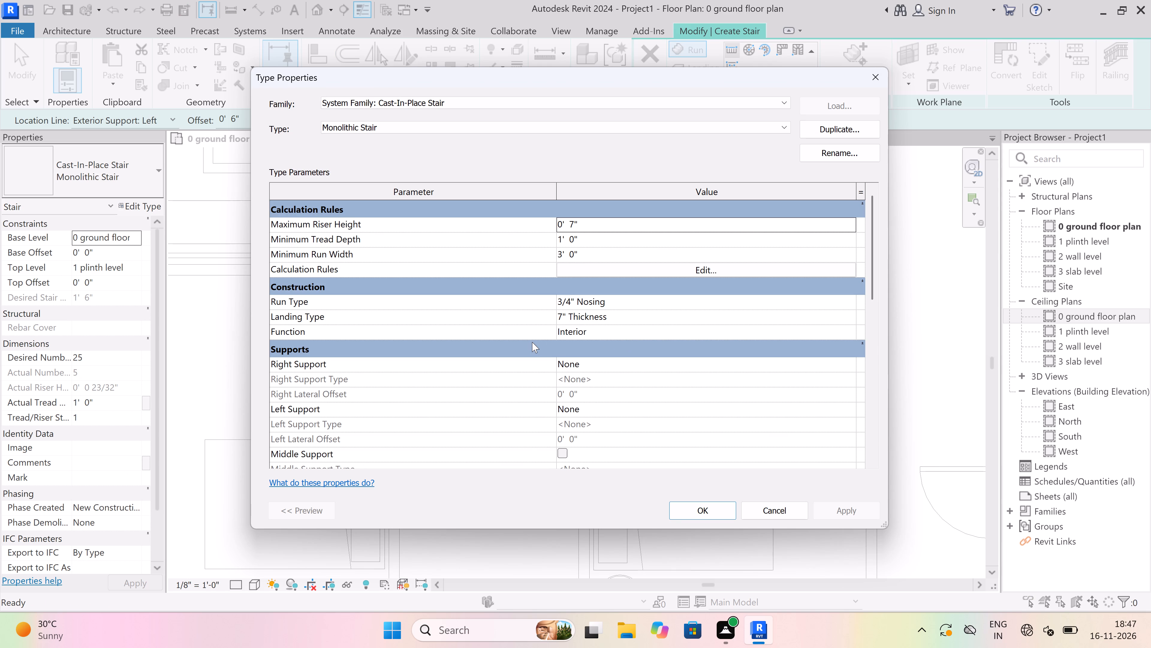
scroll(532, 342, "down", 1)
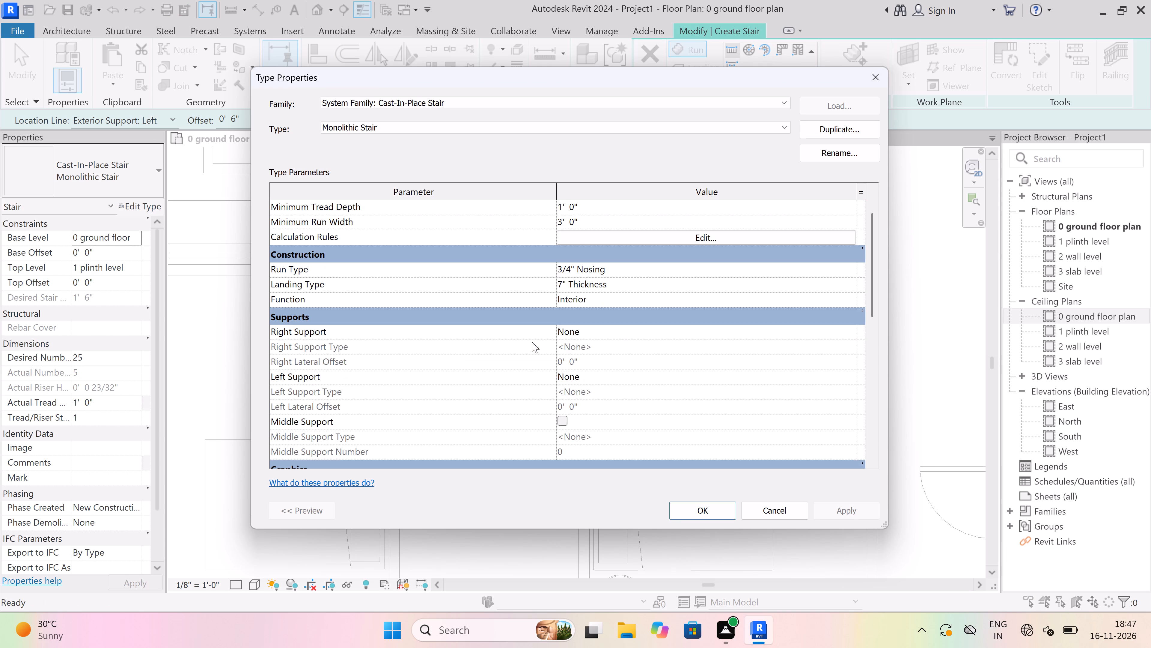
scroll(532, 342, "down", 6)
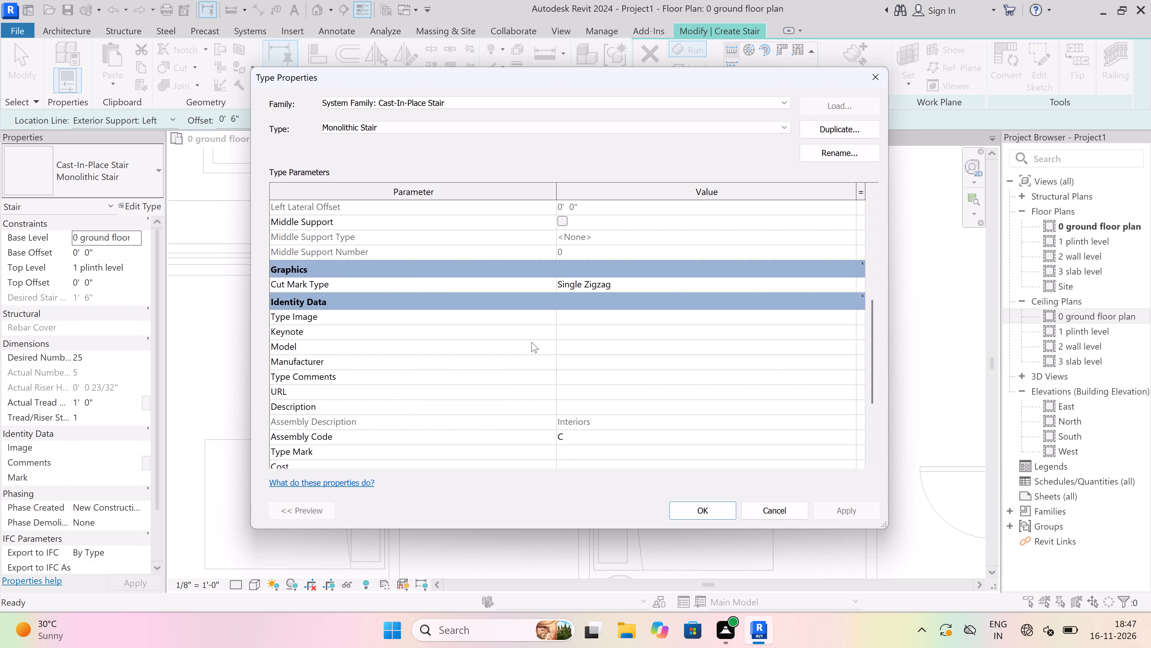
scroll(531, 342, "down", 3)
scroll(531, 342, "up", 14)
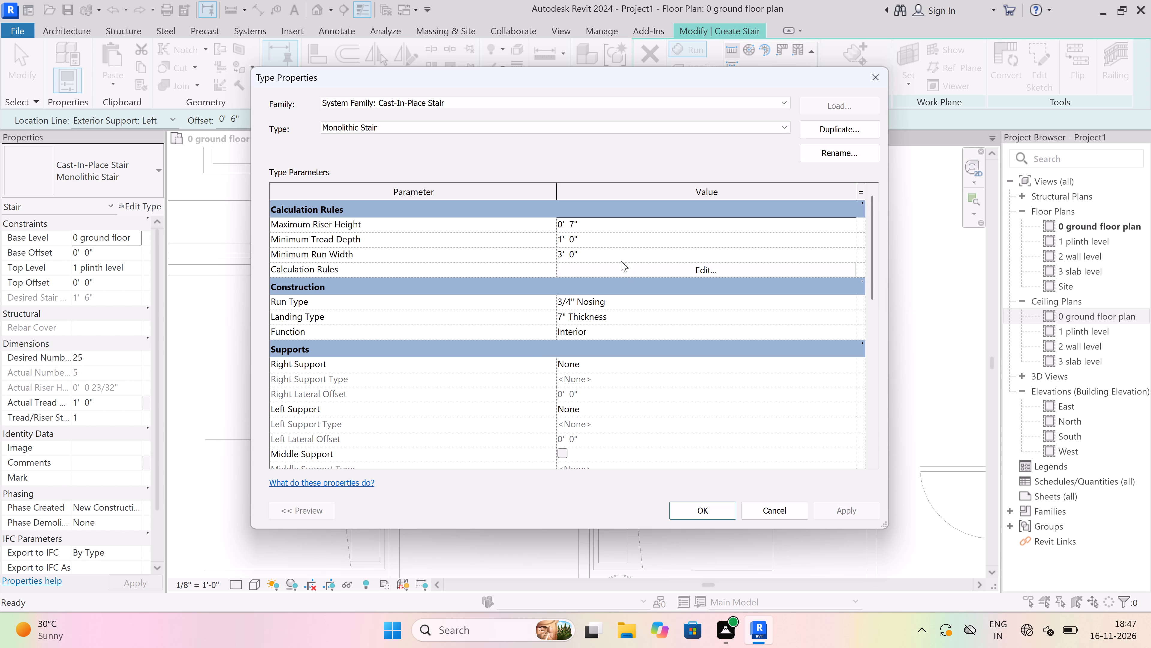
left_click(612, 255)
key("BackSpace")
type("2'")
left_click_drag(843, 508, 839, 508)
left_click(704, 509)
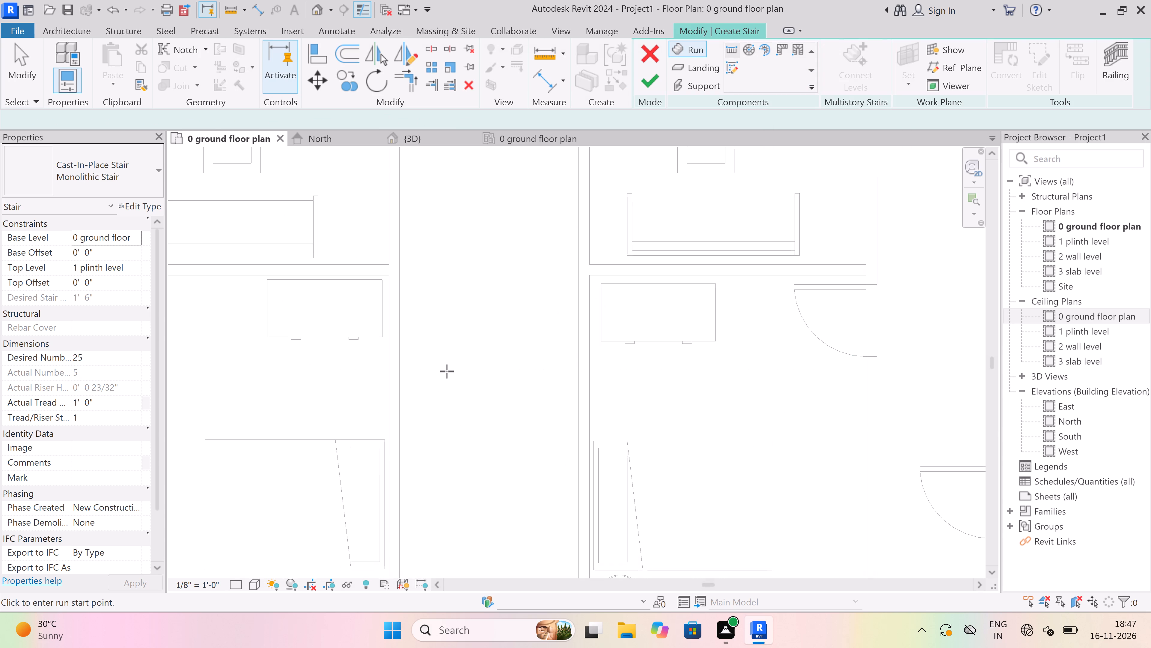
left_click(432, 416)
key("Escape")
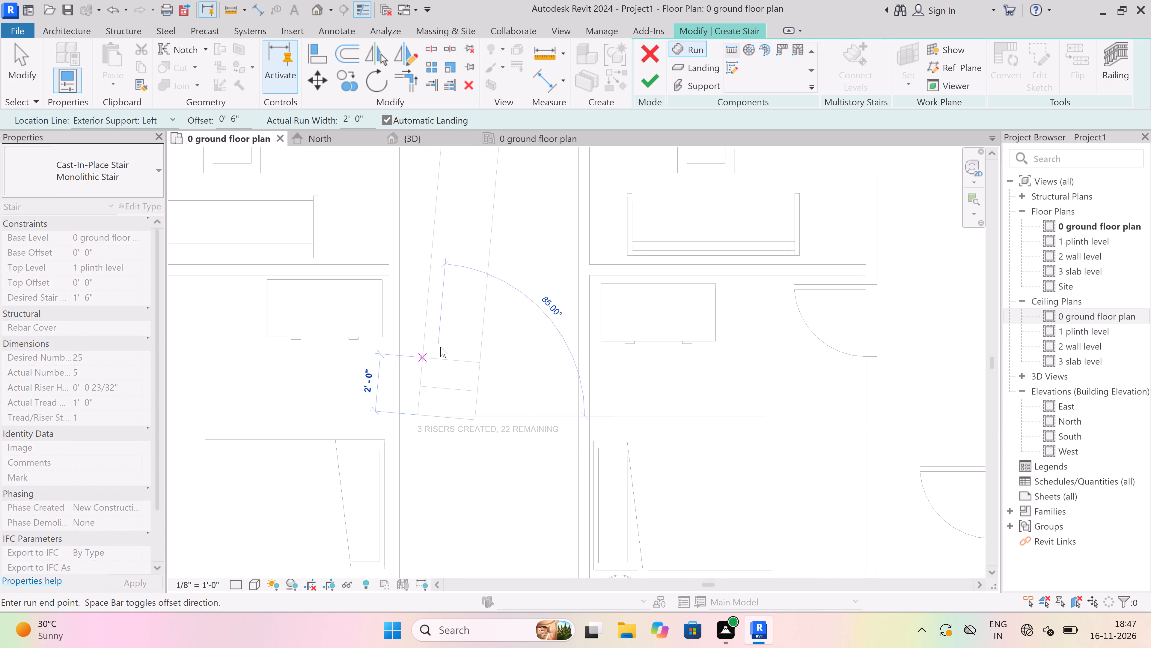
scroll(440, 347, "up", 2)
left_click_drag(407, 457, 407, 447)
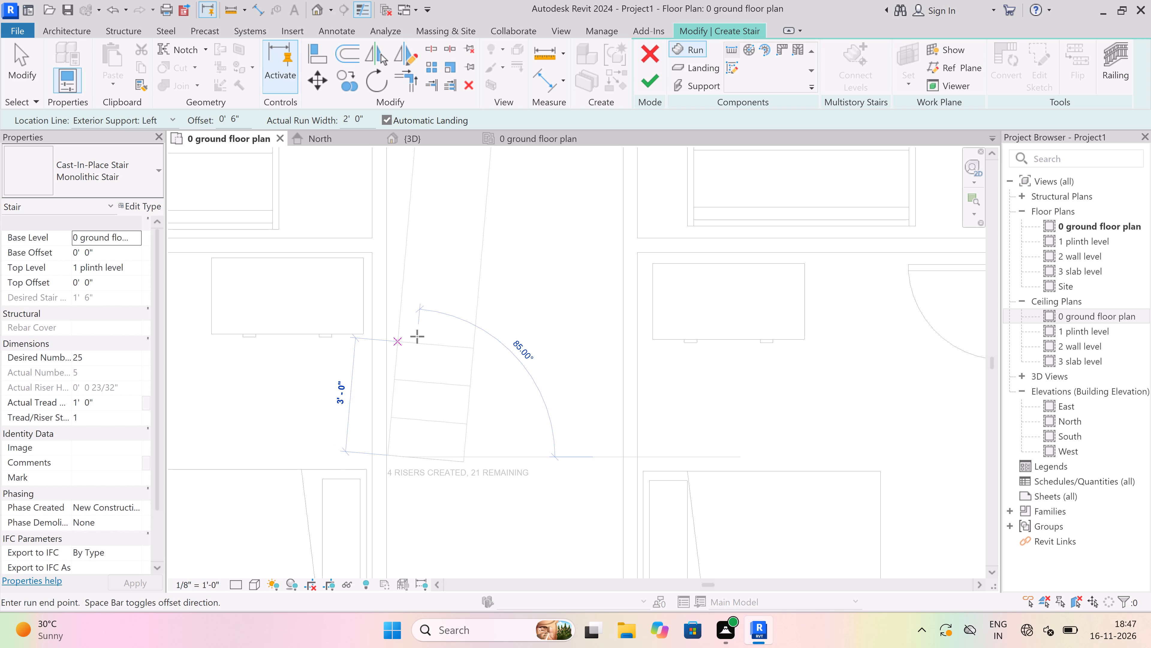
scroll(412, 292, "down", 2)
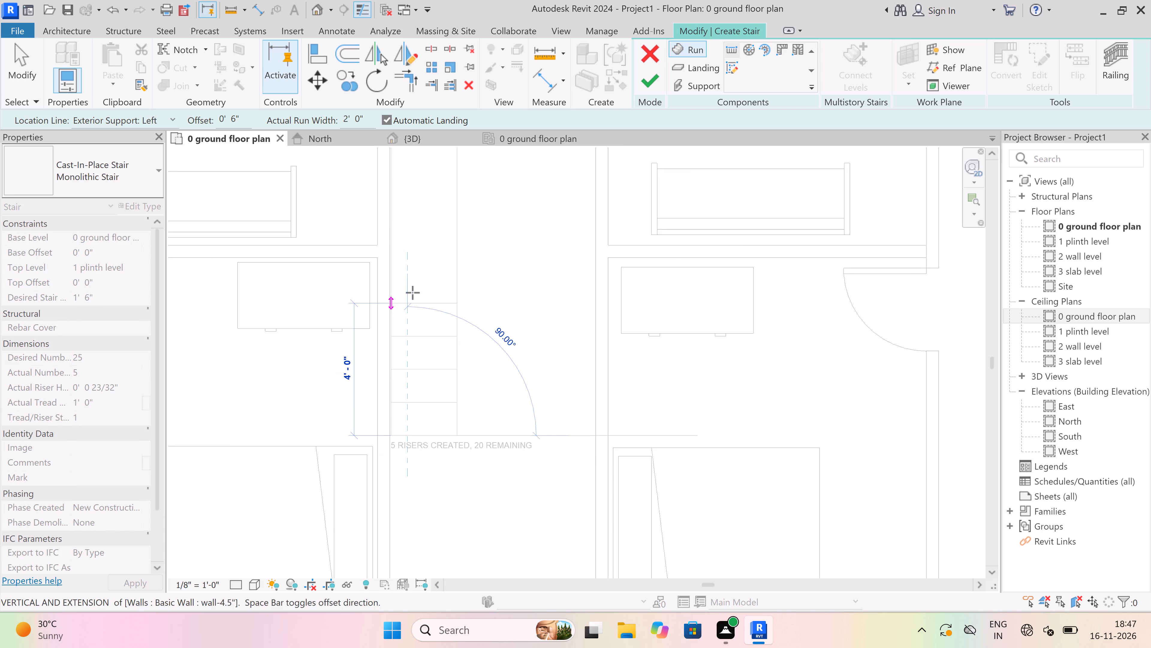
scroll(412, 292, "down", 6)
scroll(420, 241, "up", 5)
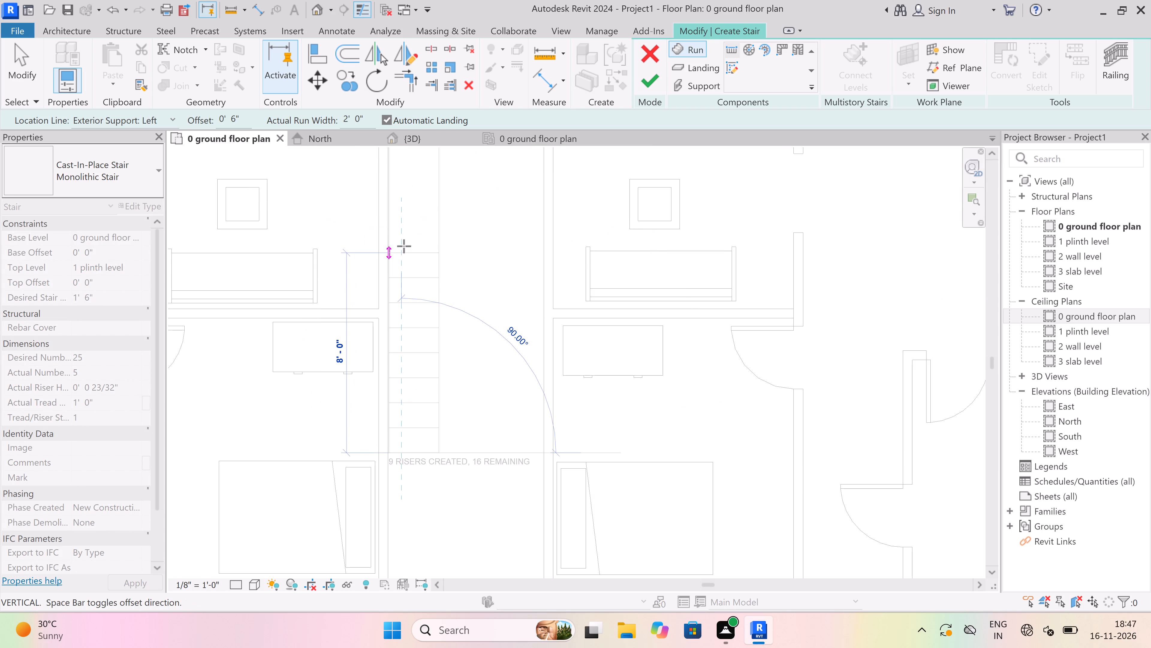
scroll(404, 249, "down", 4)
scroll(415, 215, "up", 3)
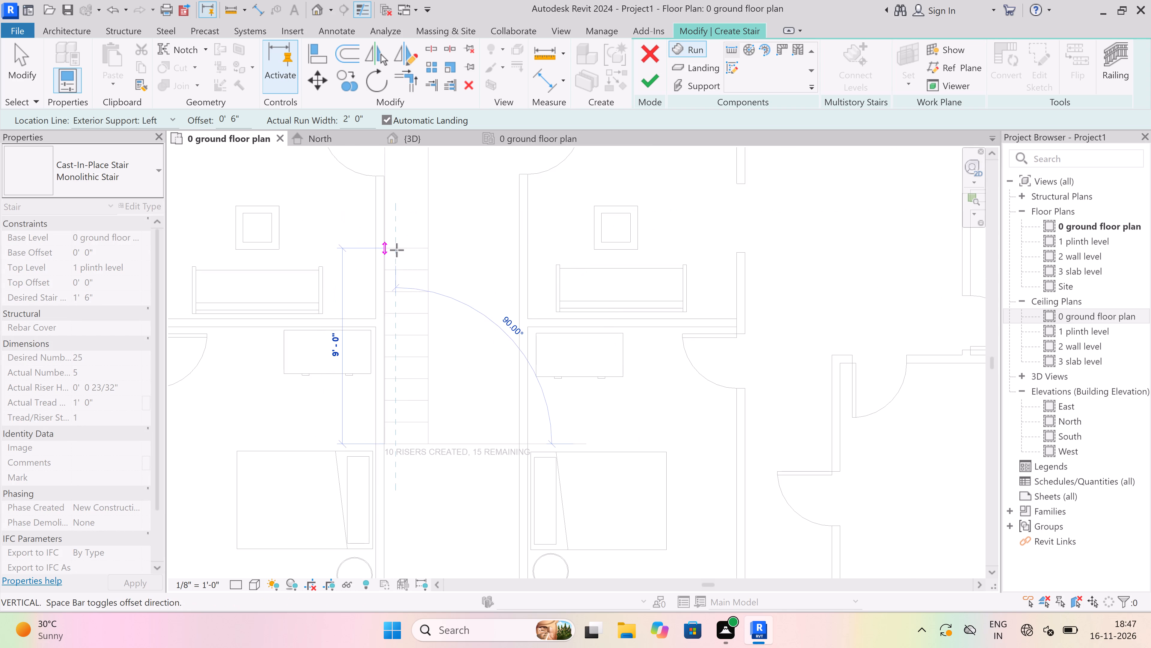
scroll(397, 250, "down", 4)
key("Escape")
Draw a vertical ten-riser run 9' long and 2' wide along the passage's left wall.
scroll(402, 403, "up", 1)
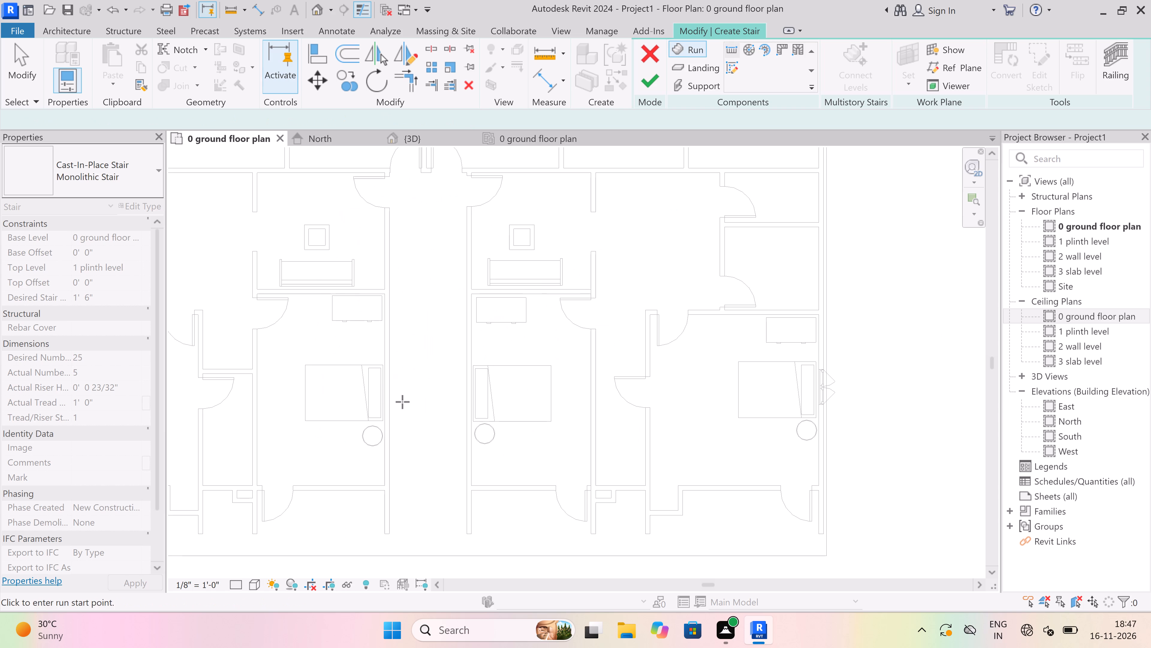
scroll(402, 402, "up", 1)
left_click_drag(397, 415, 397, 407)
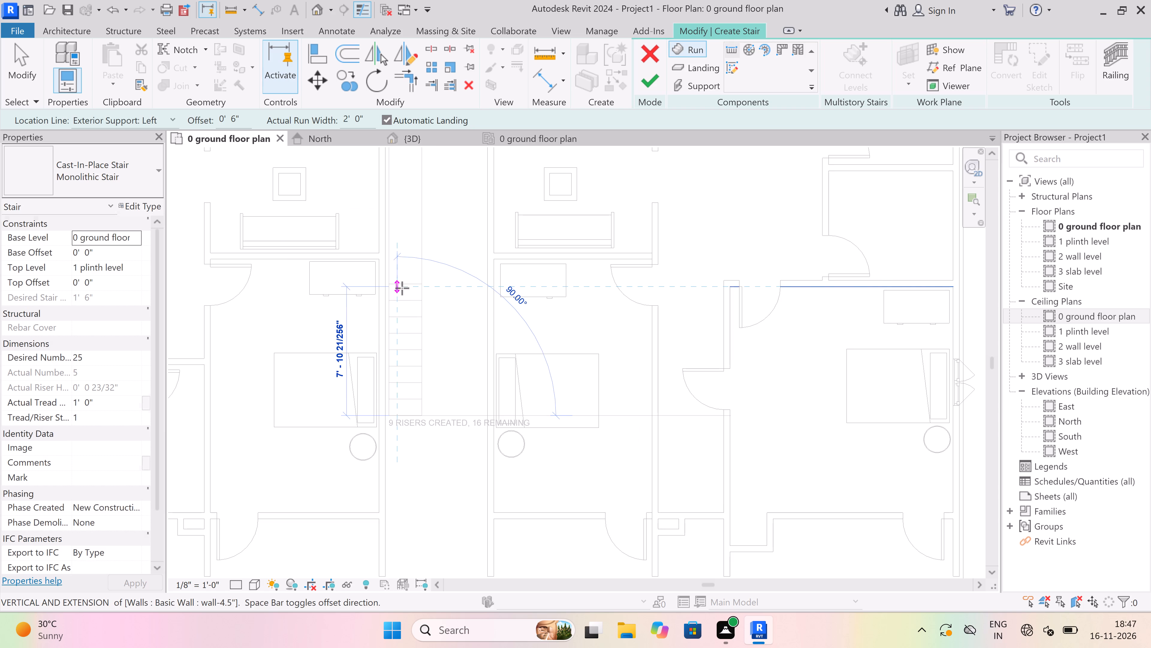
scroll(403, 284, "up", 3)
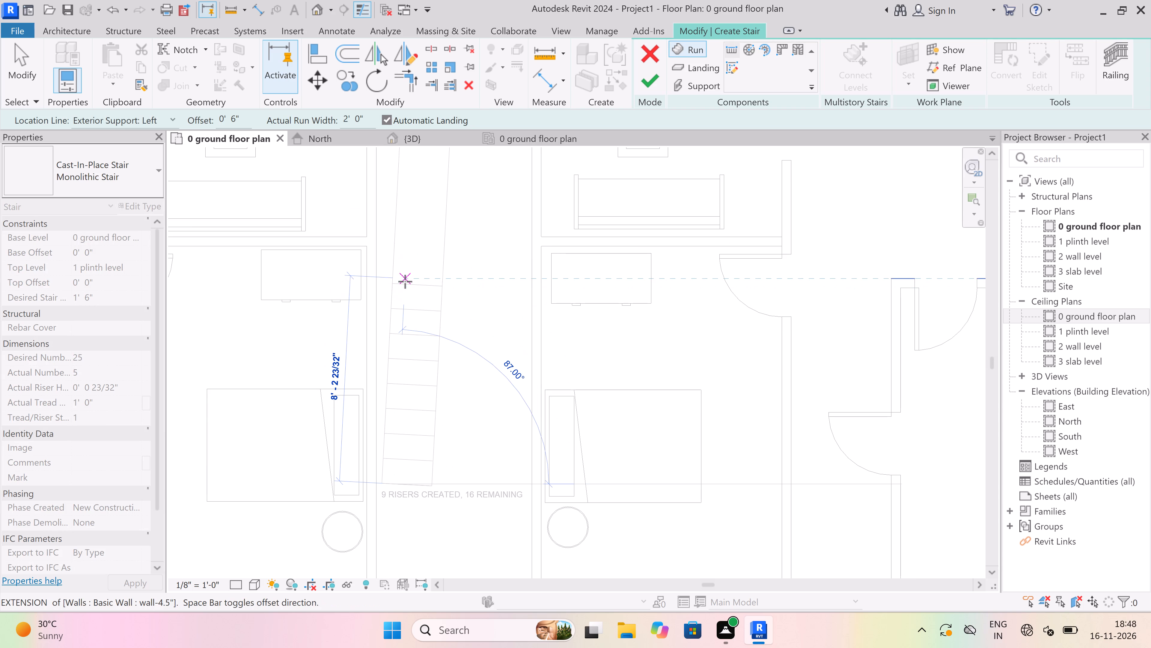
left_click(403, 259)
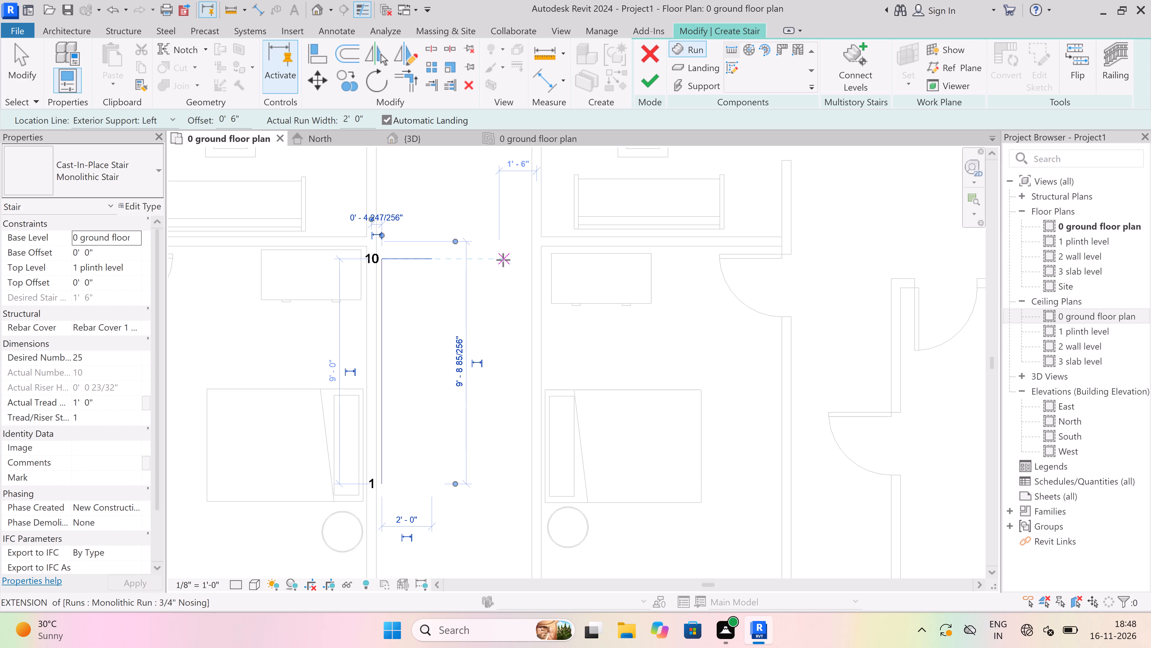
Set the run location line to Exterior Support: Right.
left_click(172, 116)
left_click(166, 180)
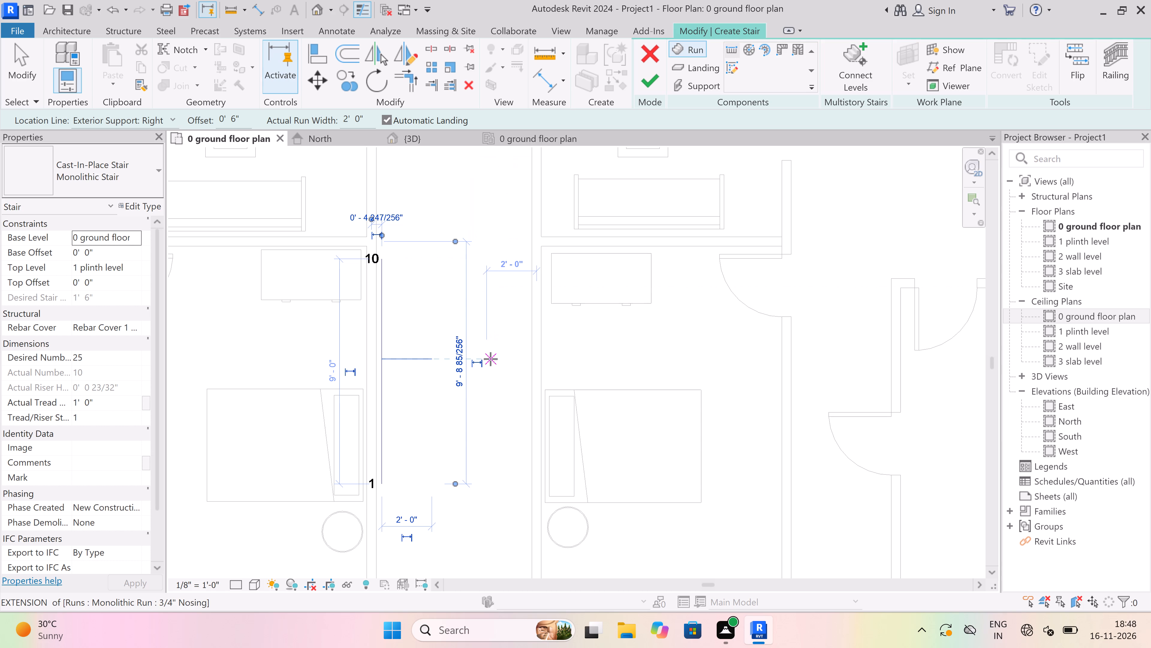
key("Escape")
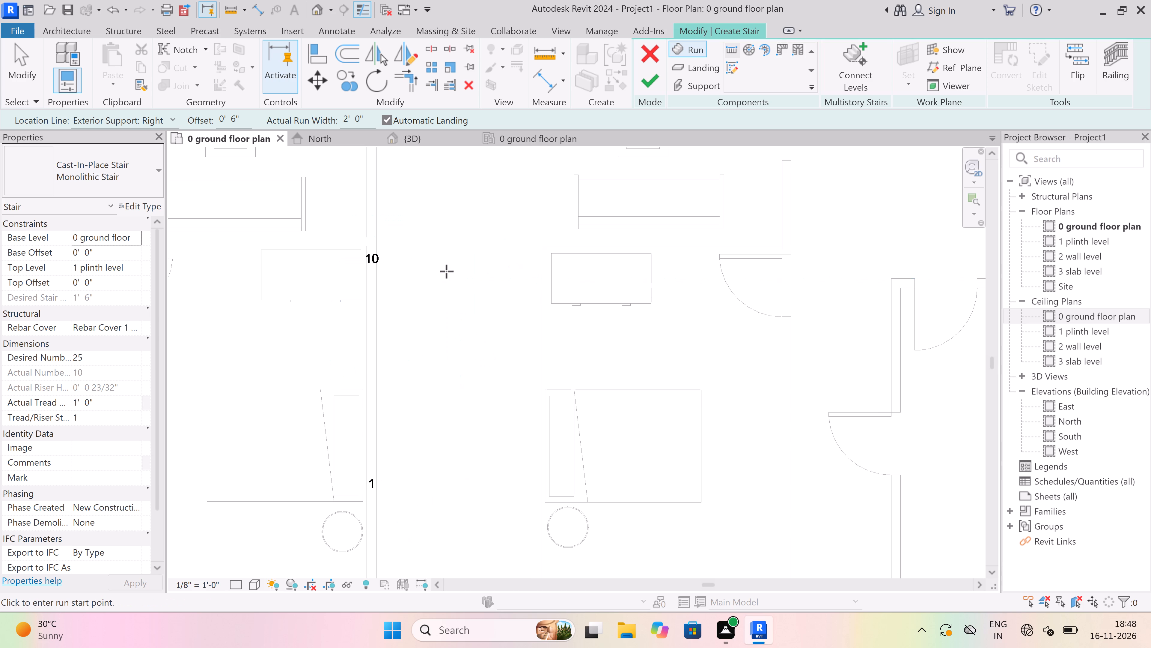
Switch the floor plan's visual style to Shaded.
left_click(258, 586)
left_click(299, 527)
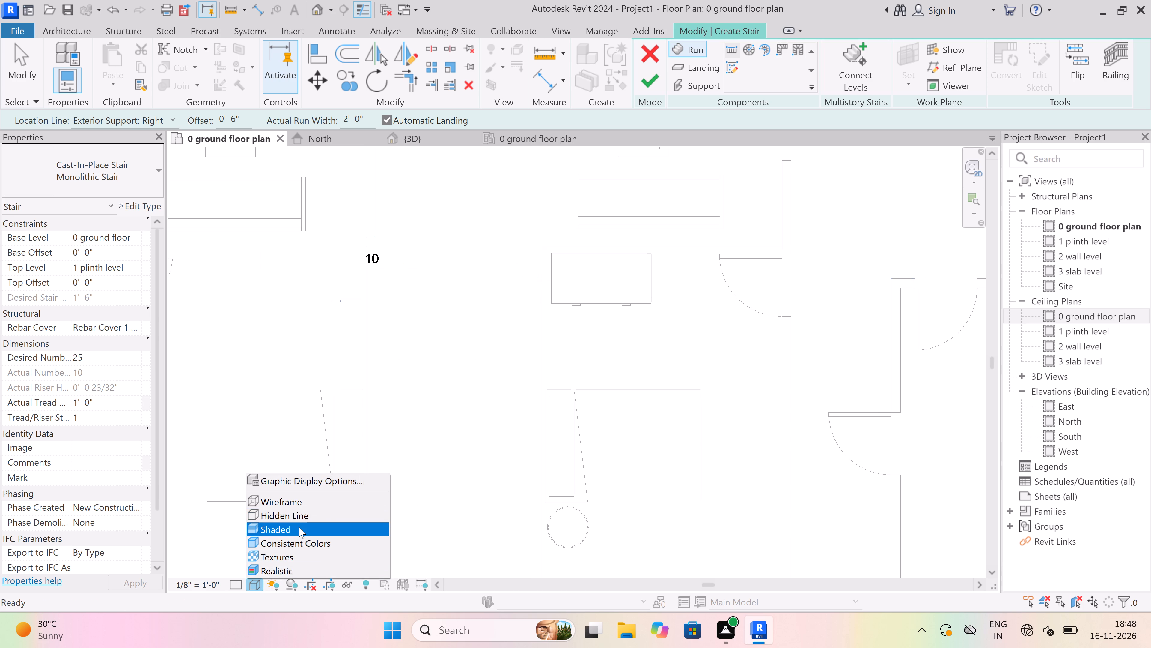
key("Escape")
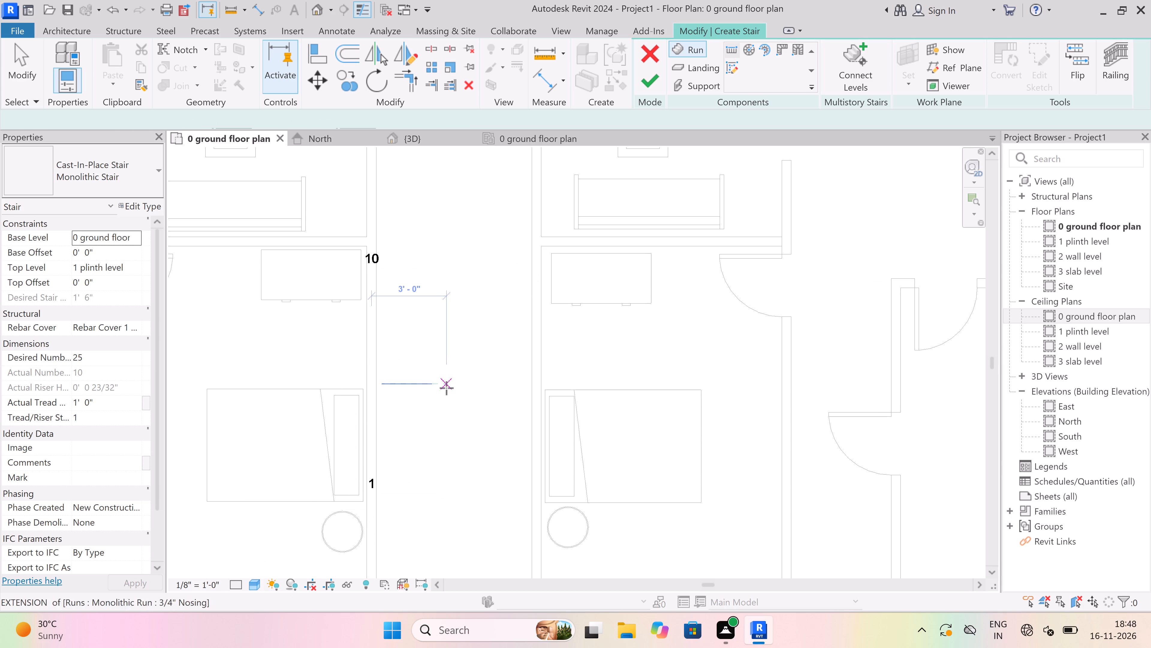
Select the new ten-riser run in the passage to examine its extents and properties.
left_click_drag(493, 263, 409, 498)
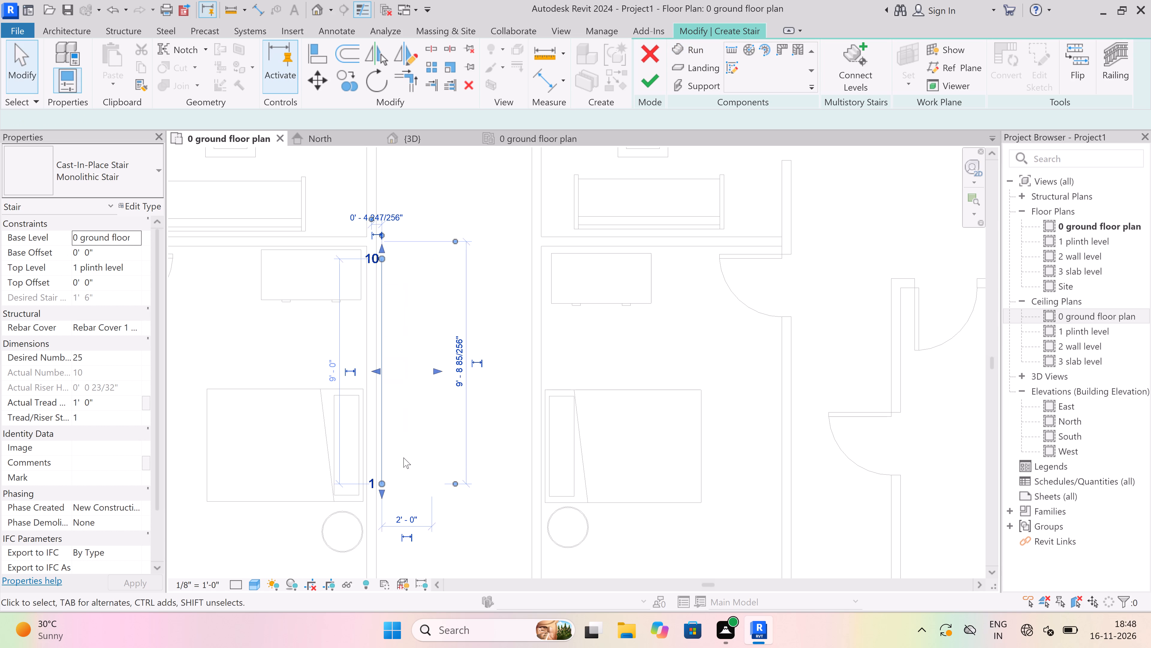
key("Escape")
left_click_drag(435, 324, 401, 374)
key("Escape")
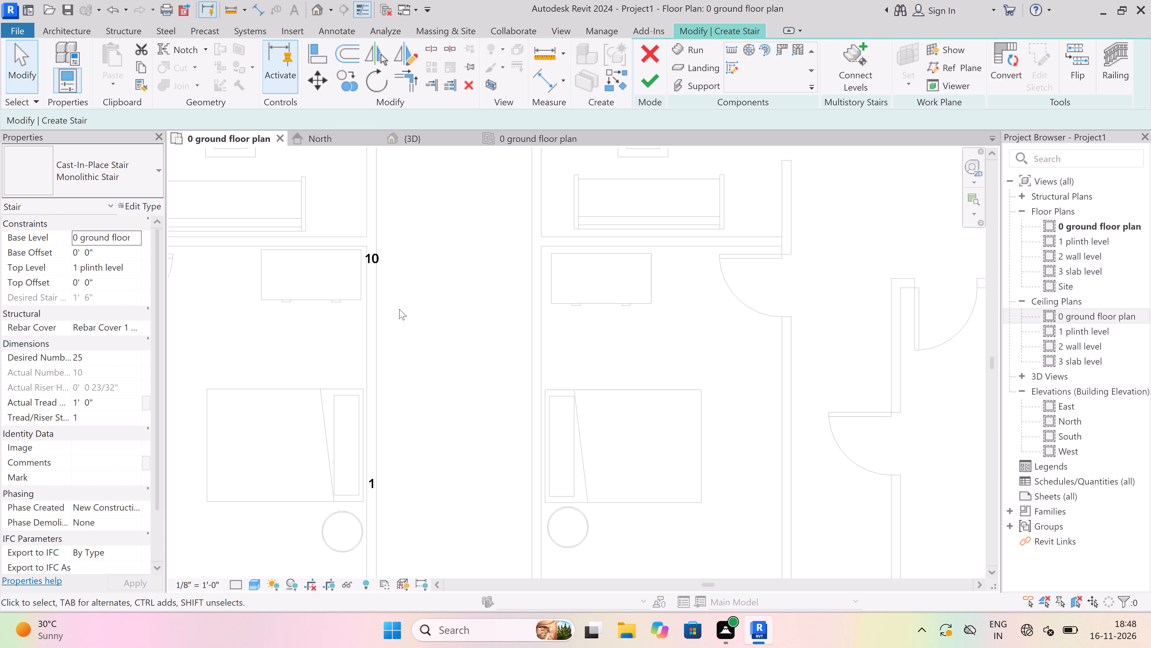
key("Escape")
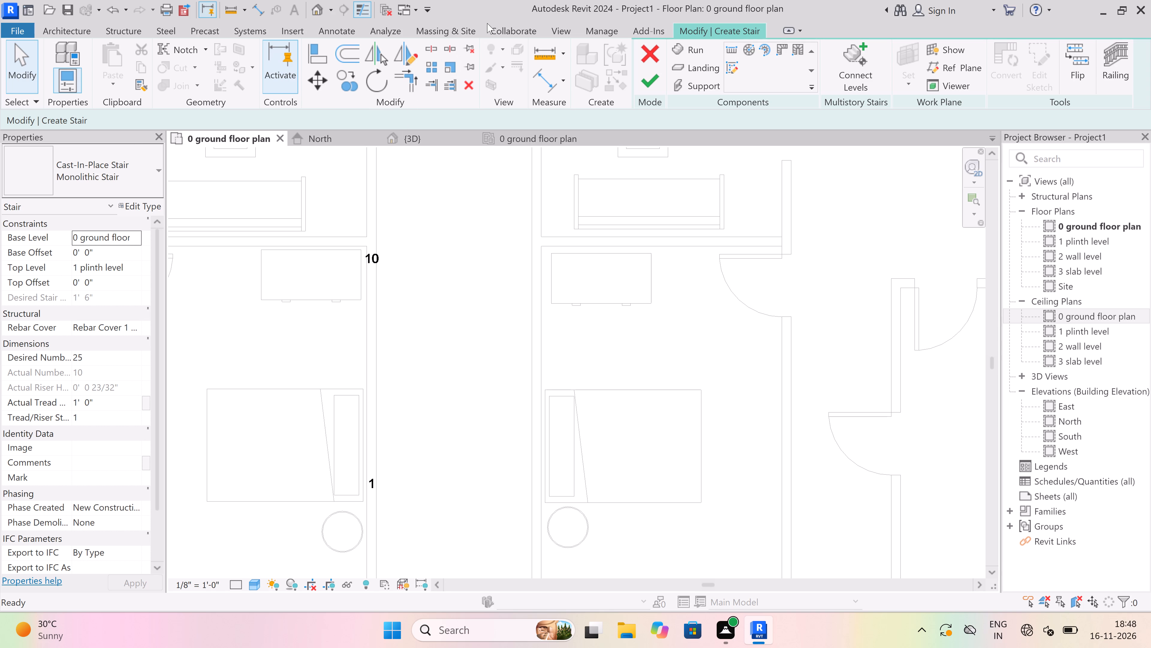
left_click_drag(450, 279, 428, 481)
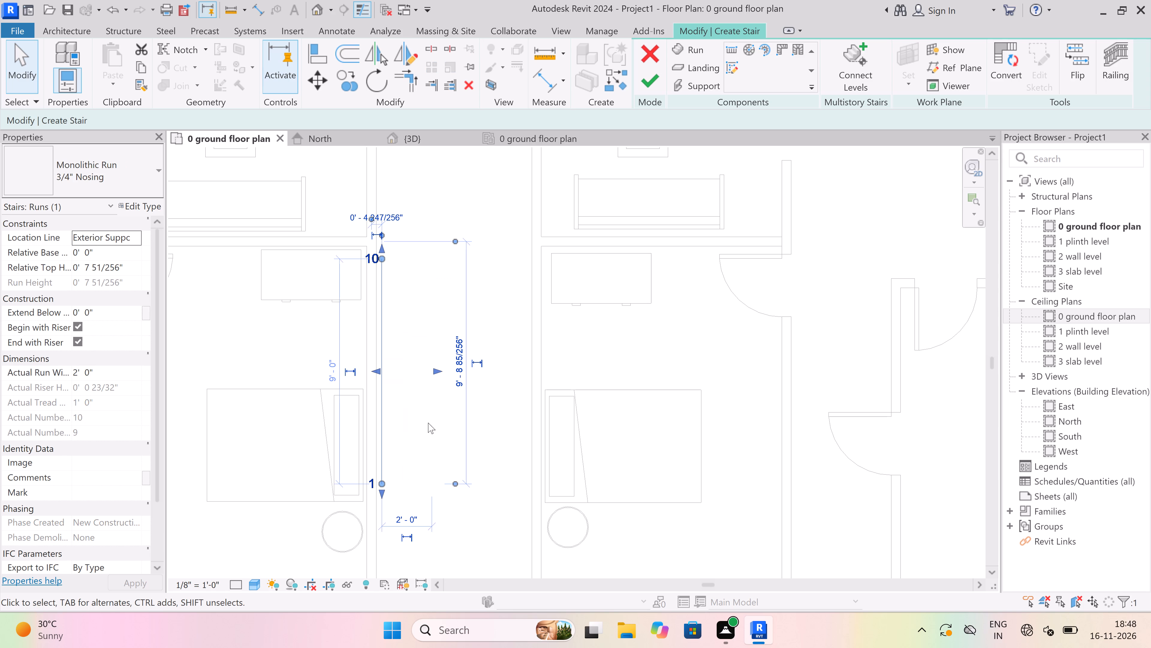
key("Escape")
left_click_drag(383, 396, 416, 373)
key("Escape")
left_click_drag(452, 325, 429, 426)
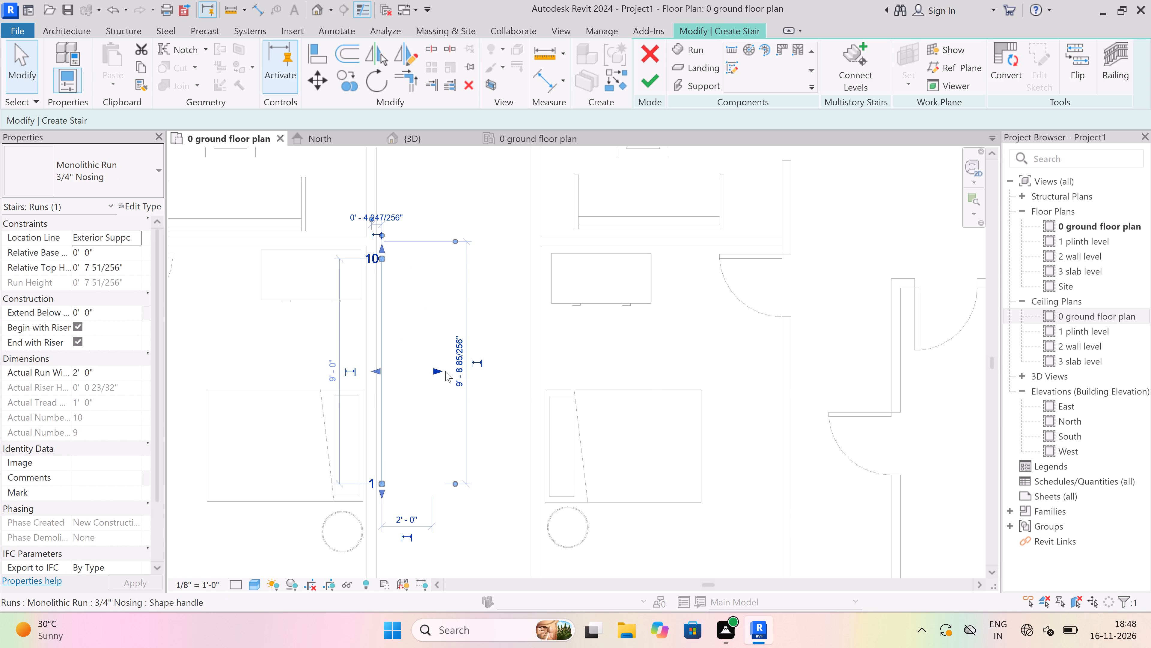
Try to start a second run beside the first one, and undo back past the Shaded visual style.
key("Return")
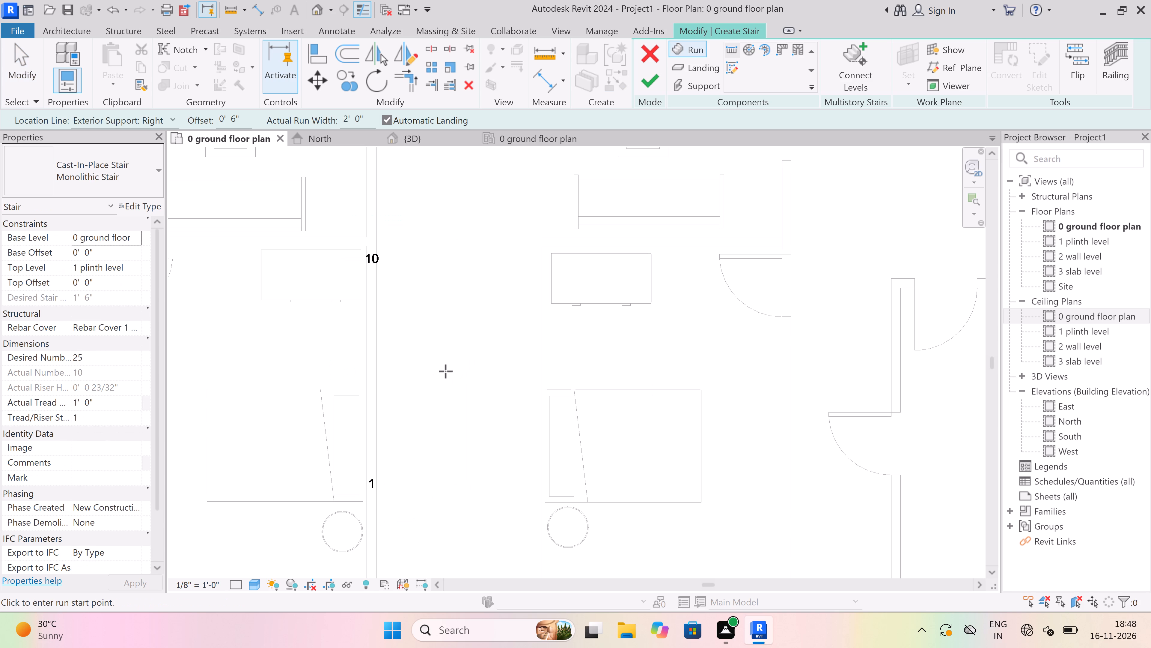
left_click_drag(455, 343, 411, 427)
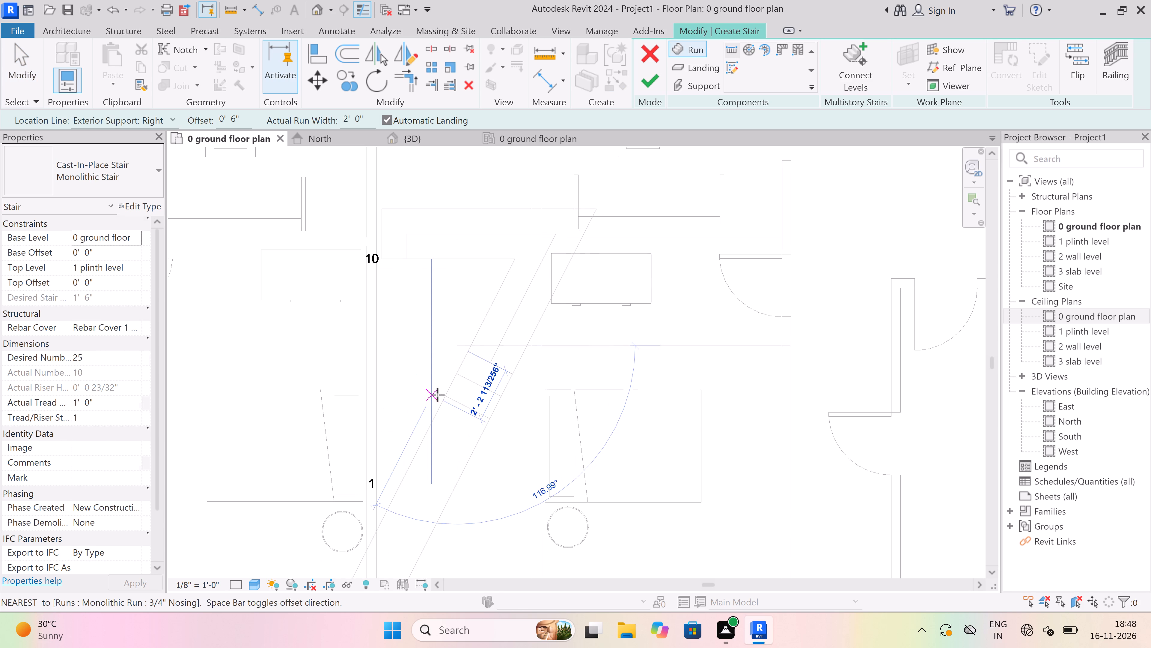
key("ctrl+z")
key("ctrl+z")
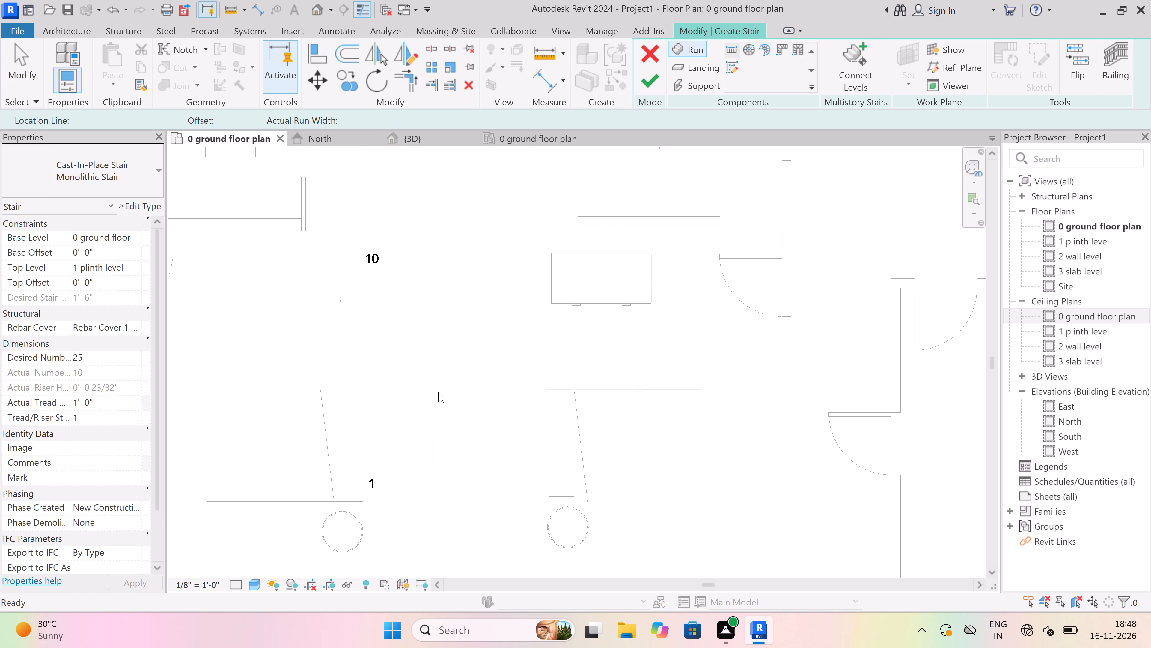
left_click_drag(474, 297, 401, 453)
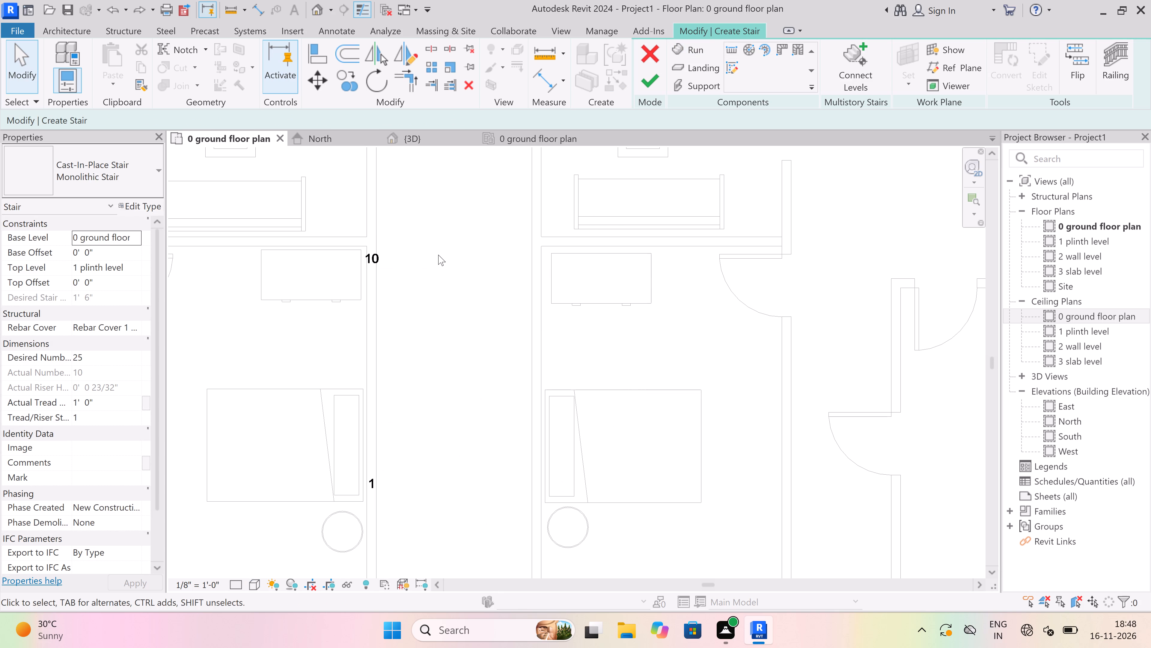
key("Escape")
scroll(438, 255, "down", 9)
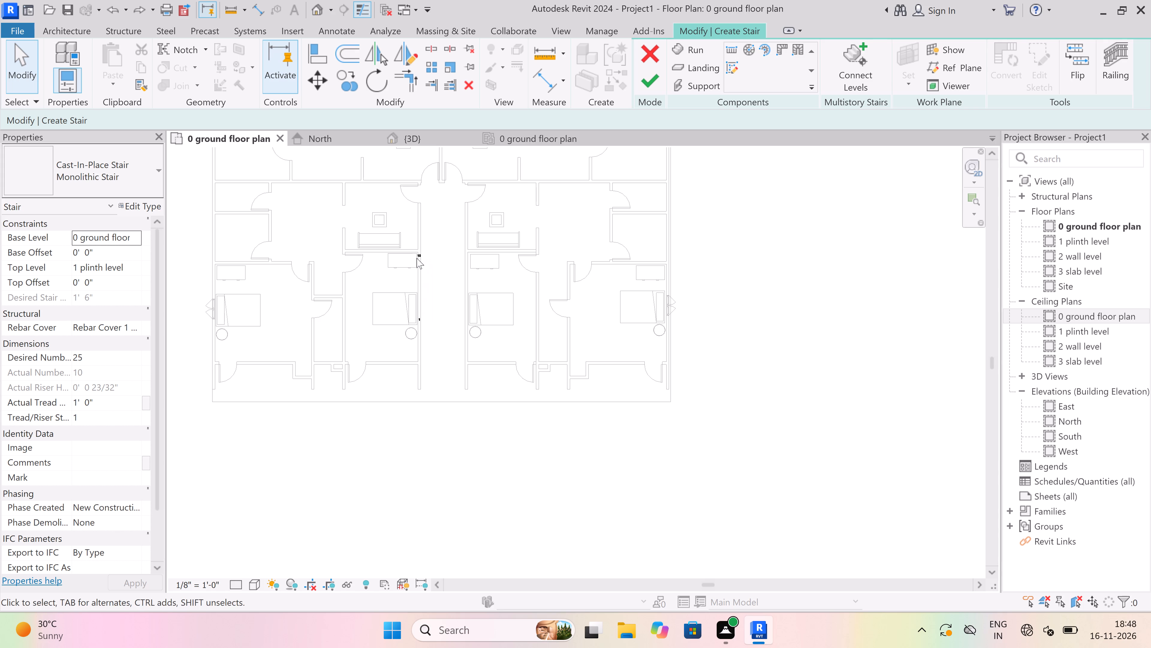
Delete the ten-riser run from the passage between the bedrooms.
scroll(426, 256, "up", 3)
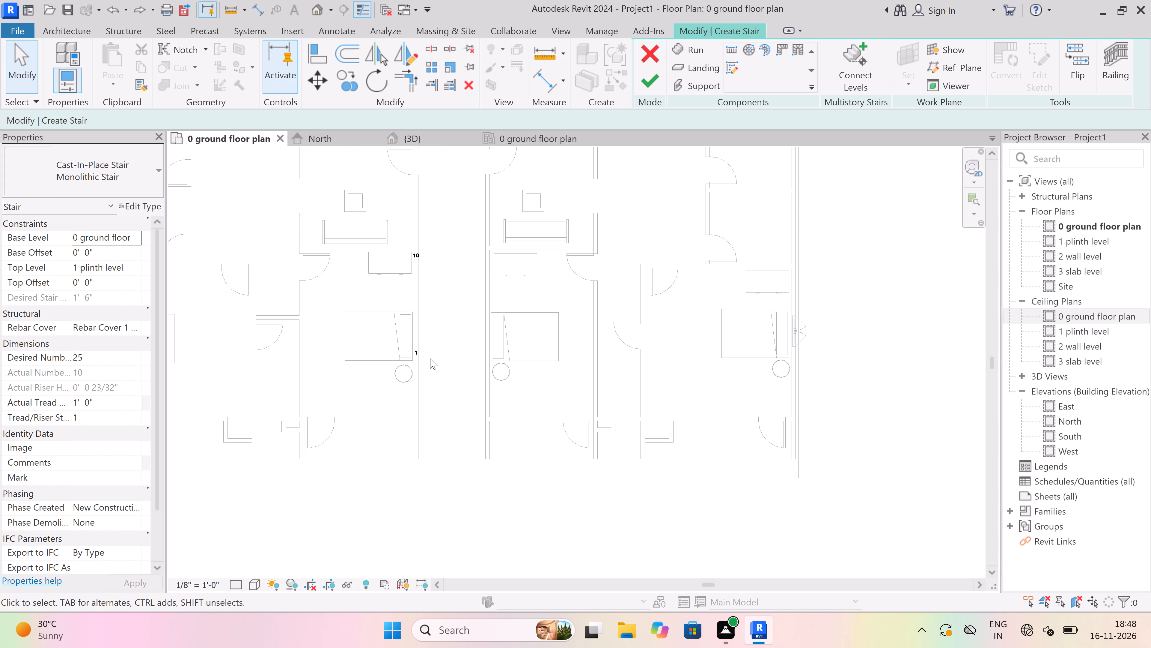
left_click_drag(454, 288, 432, 354)
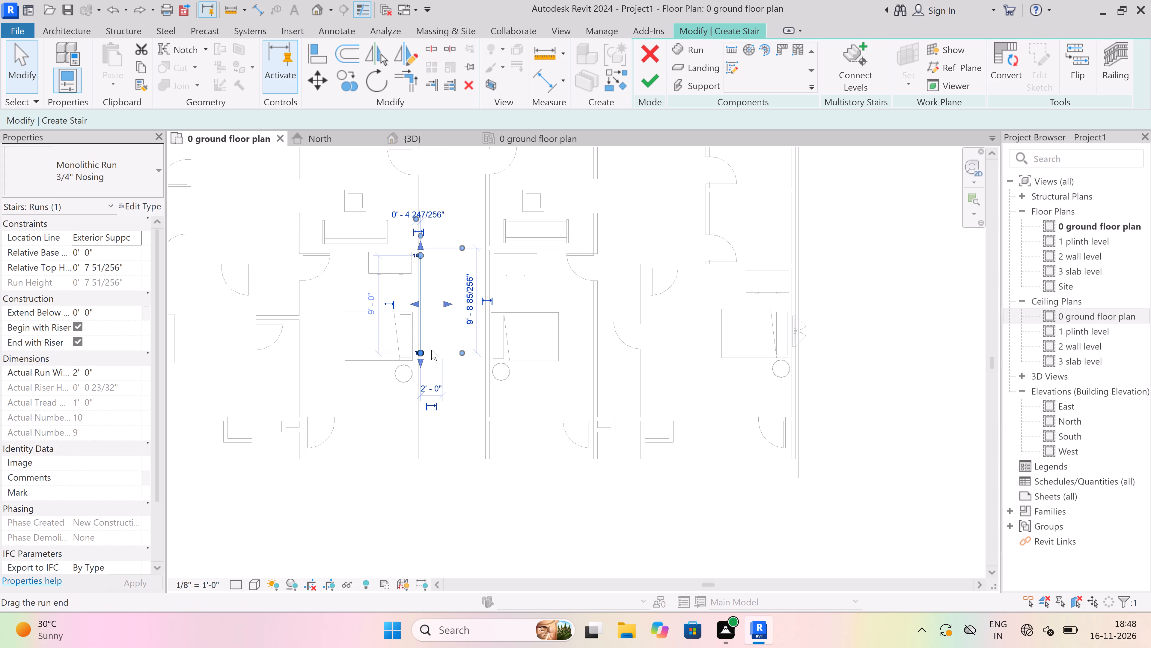
key("Delete")
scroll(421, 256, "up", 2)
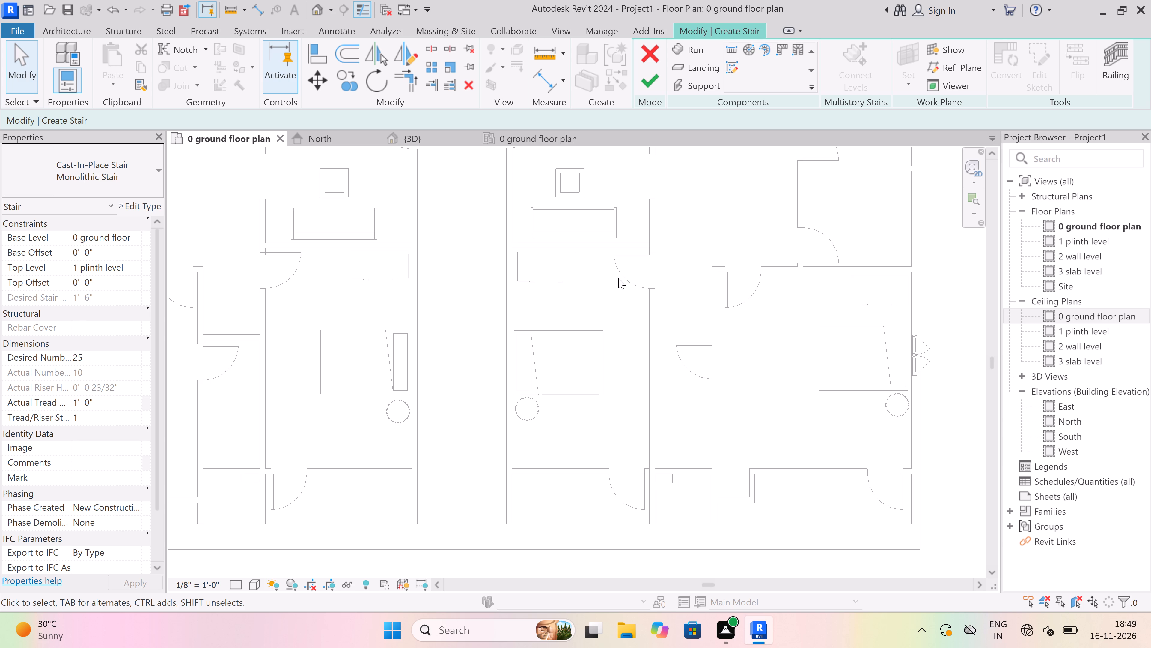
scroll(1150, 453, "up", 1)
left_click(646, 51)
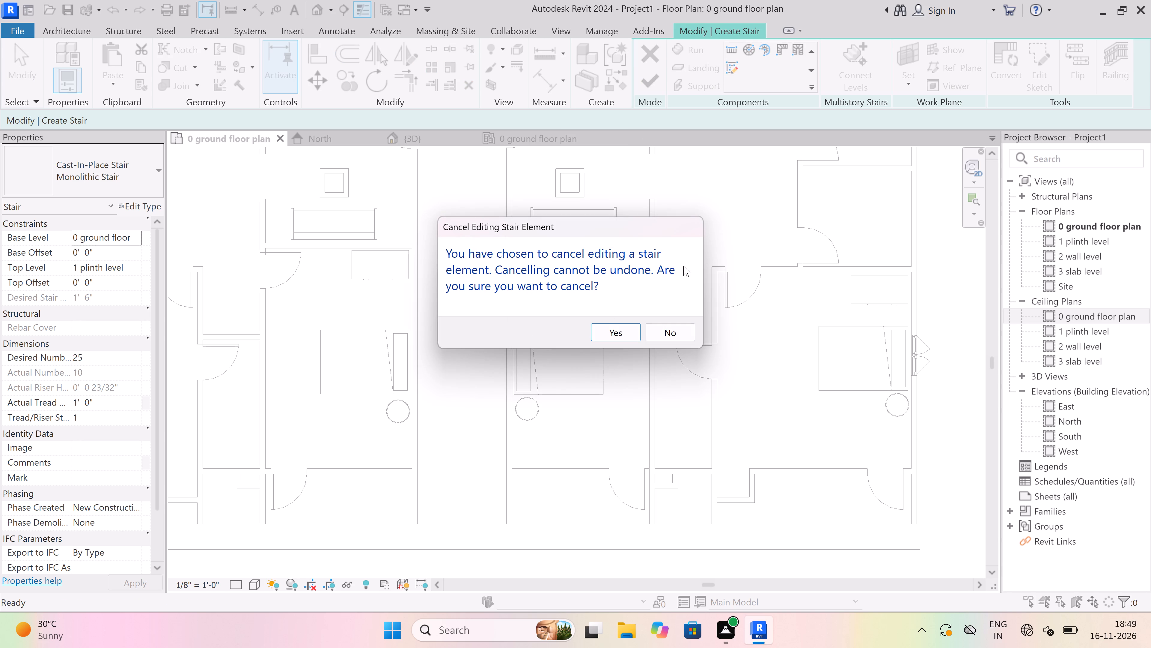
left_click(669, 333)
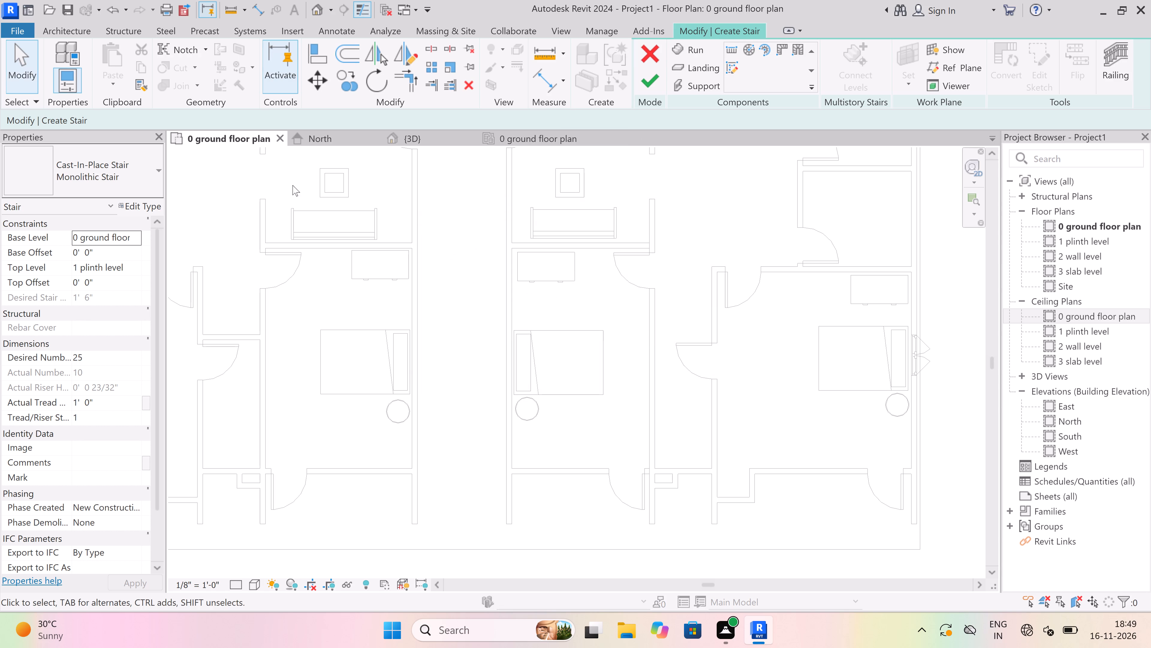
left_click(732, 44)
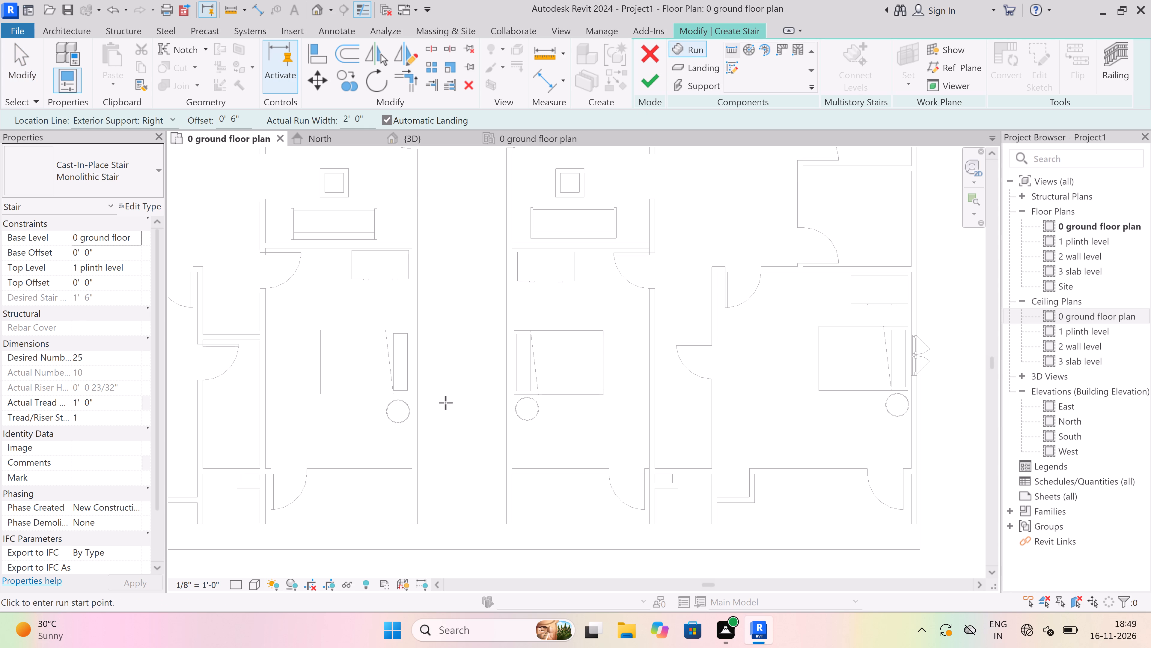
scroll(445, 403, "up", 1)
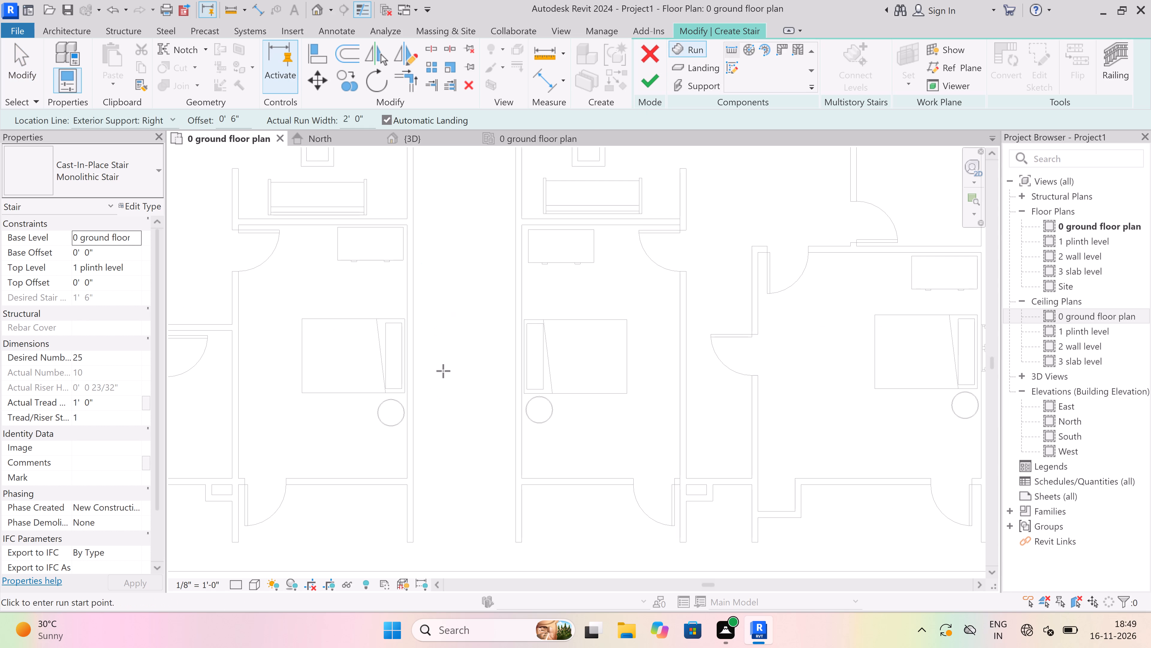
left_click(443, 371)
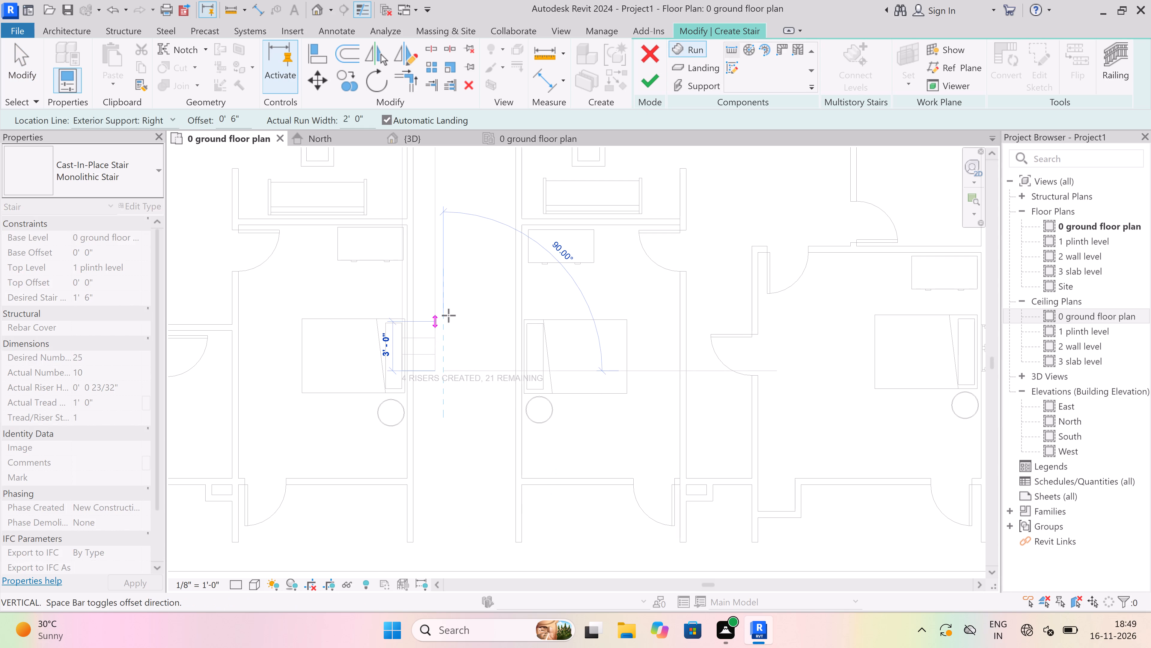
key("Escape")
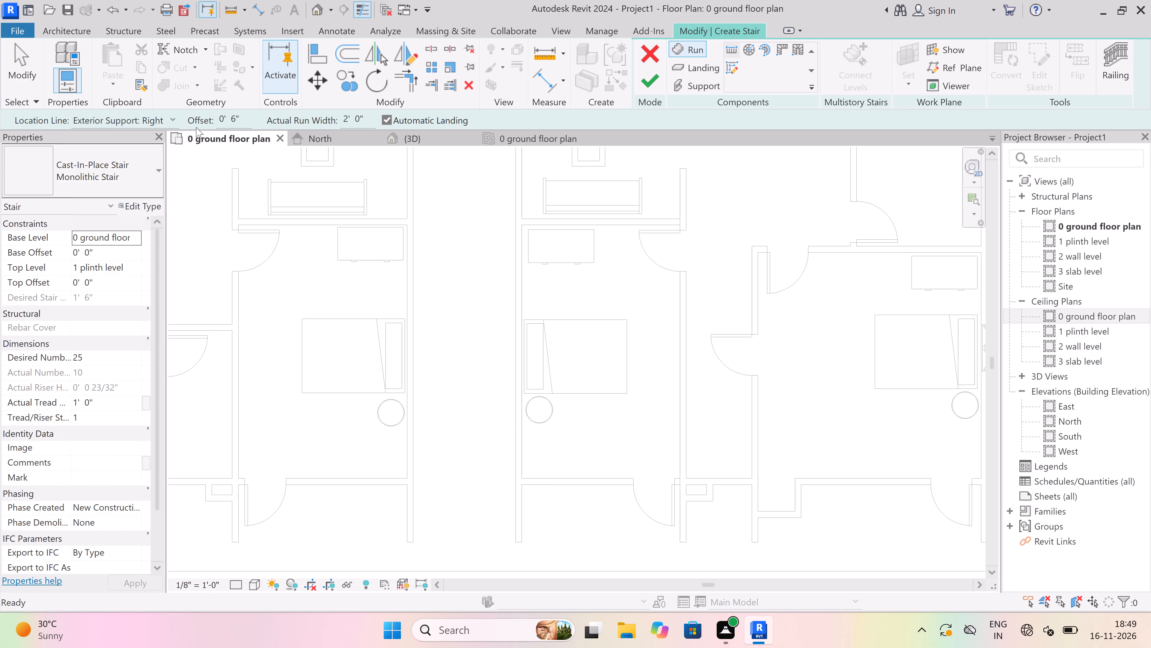
Set the run location line to Exterior Support: Left.
left_click(174, 118)
left_click(148, 133)
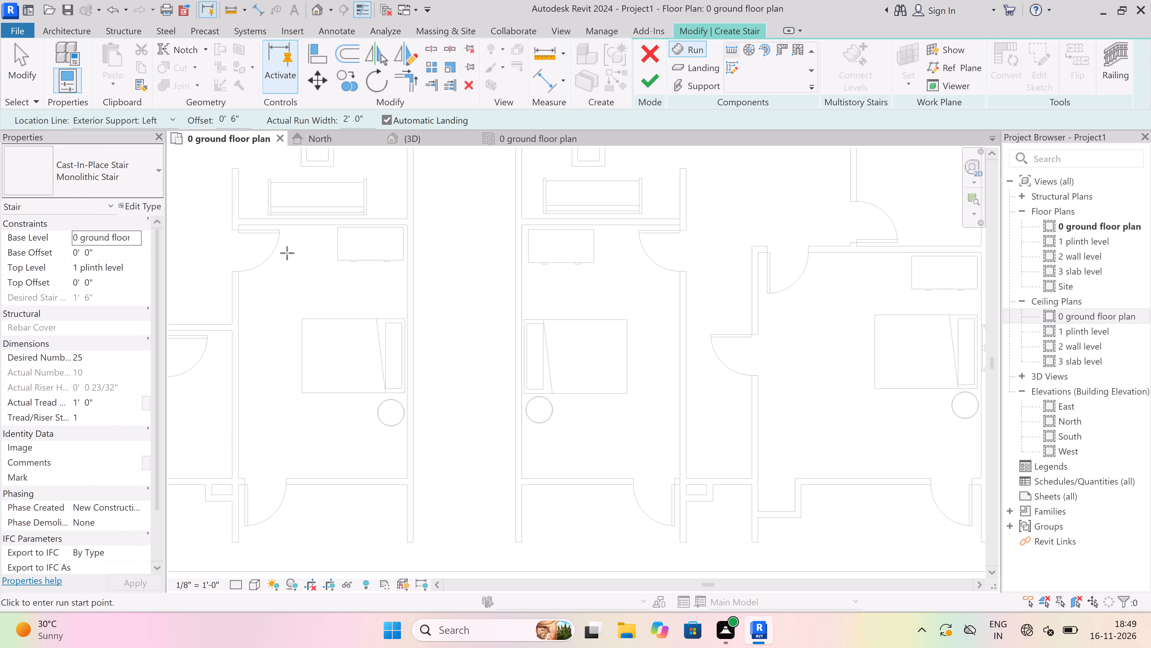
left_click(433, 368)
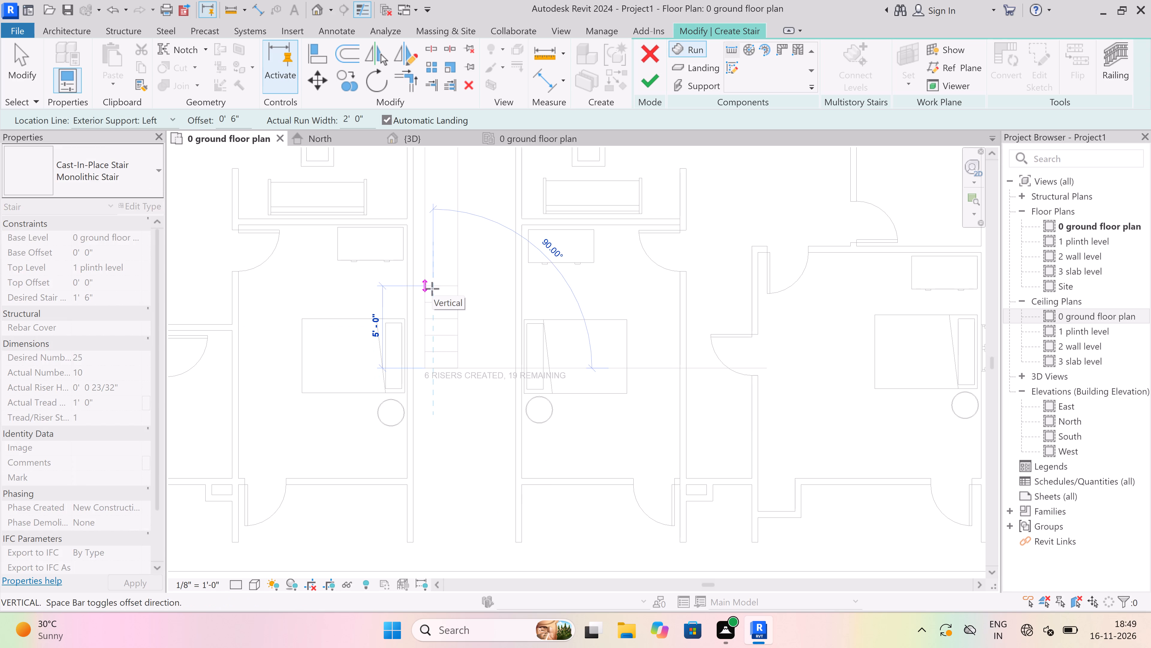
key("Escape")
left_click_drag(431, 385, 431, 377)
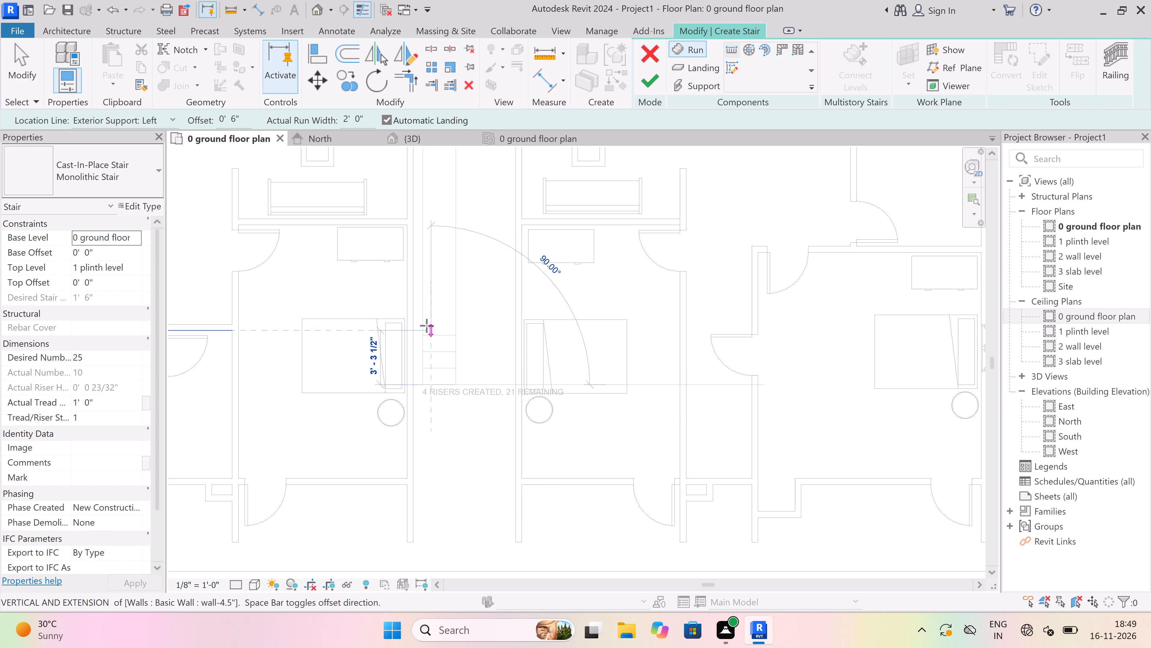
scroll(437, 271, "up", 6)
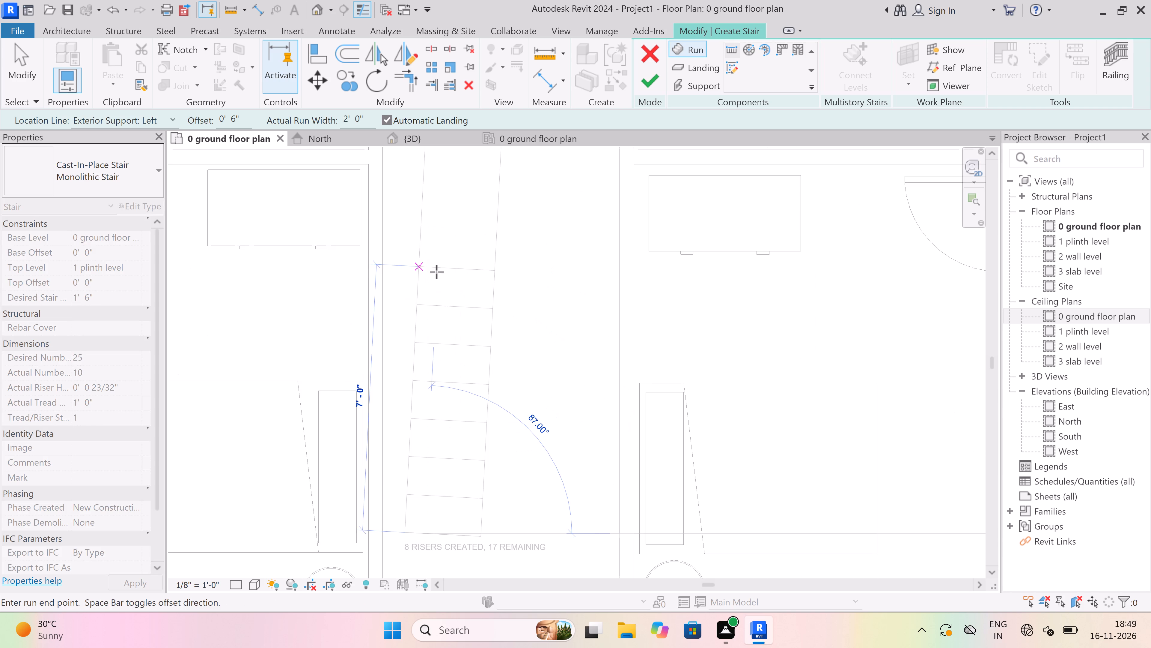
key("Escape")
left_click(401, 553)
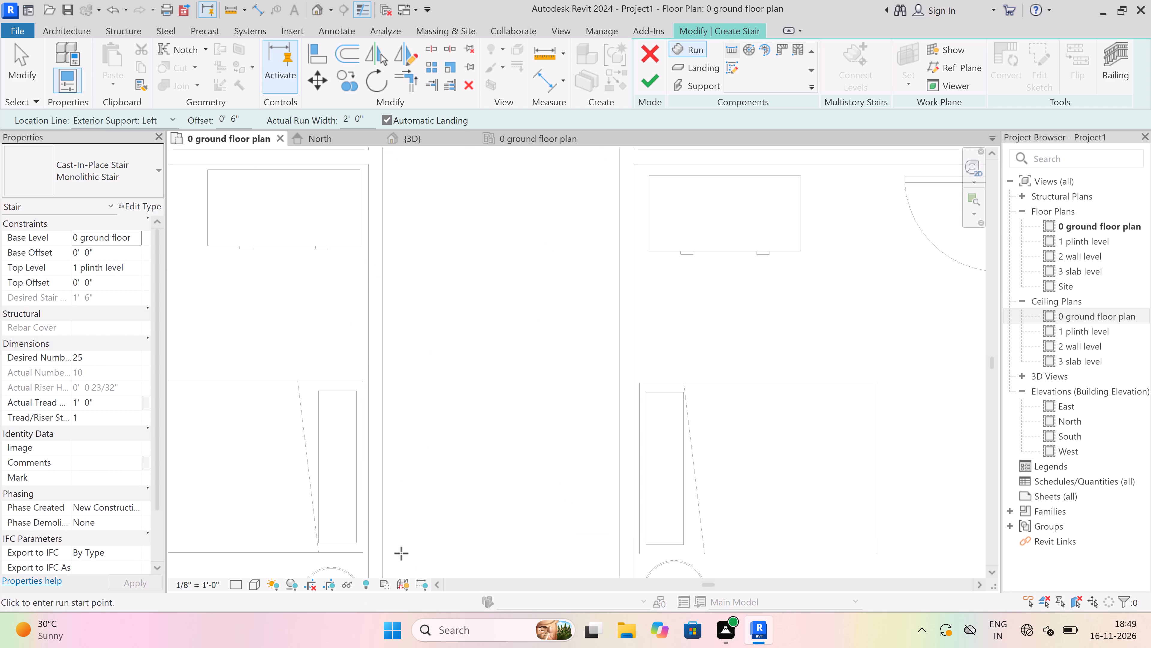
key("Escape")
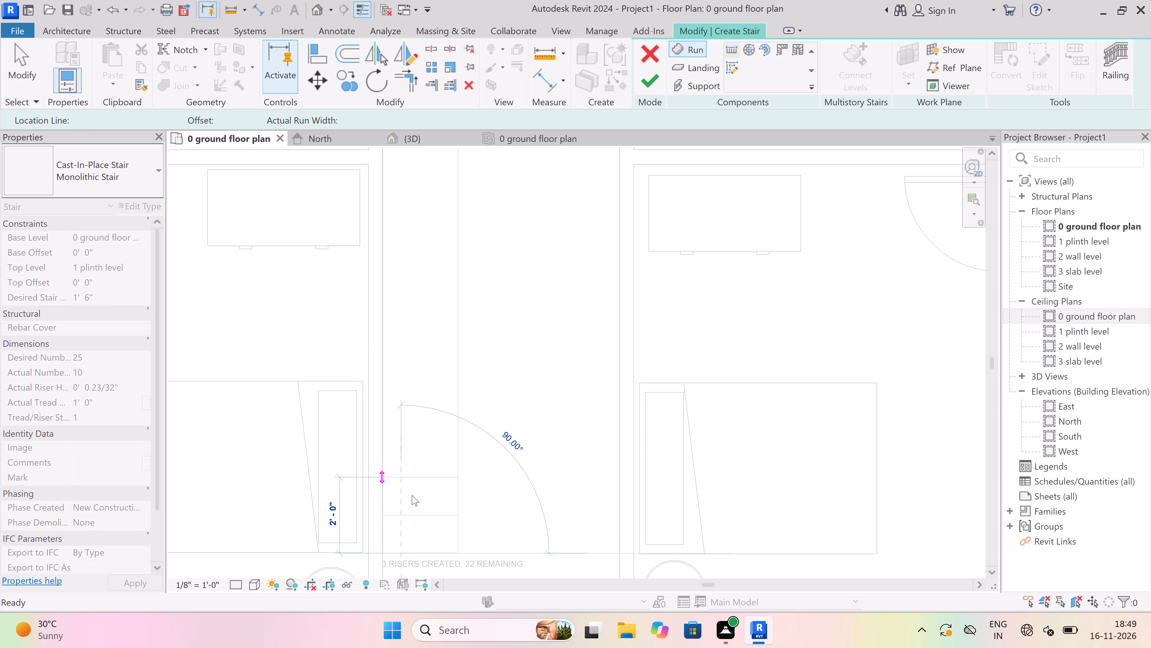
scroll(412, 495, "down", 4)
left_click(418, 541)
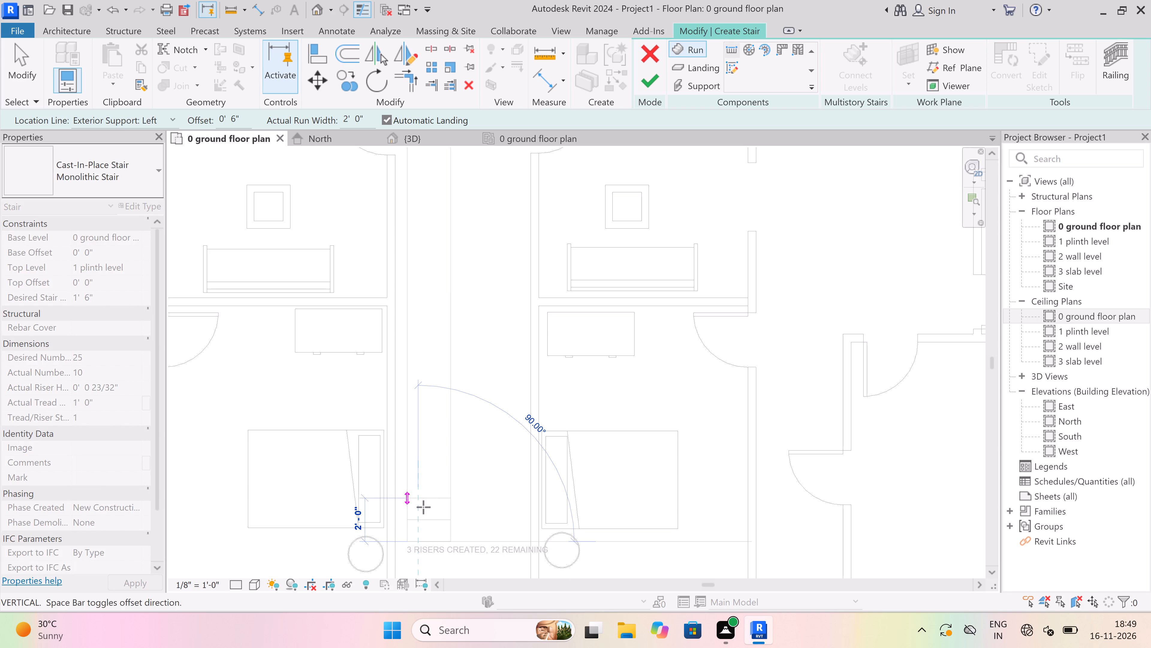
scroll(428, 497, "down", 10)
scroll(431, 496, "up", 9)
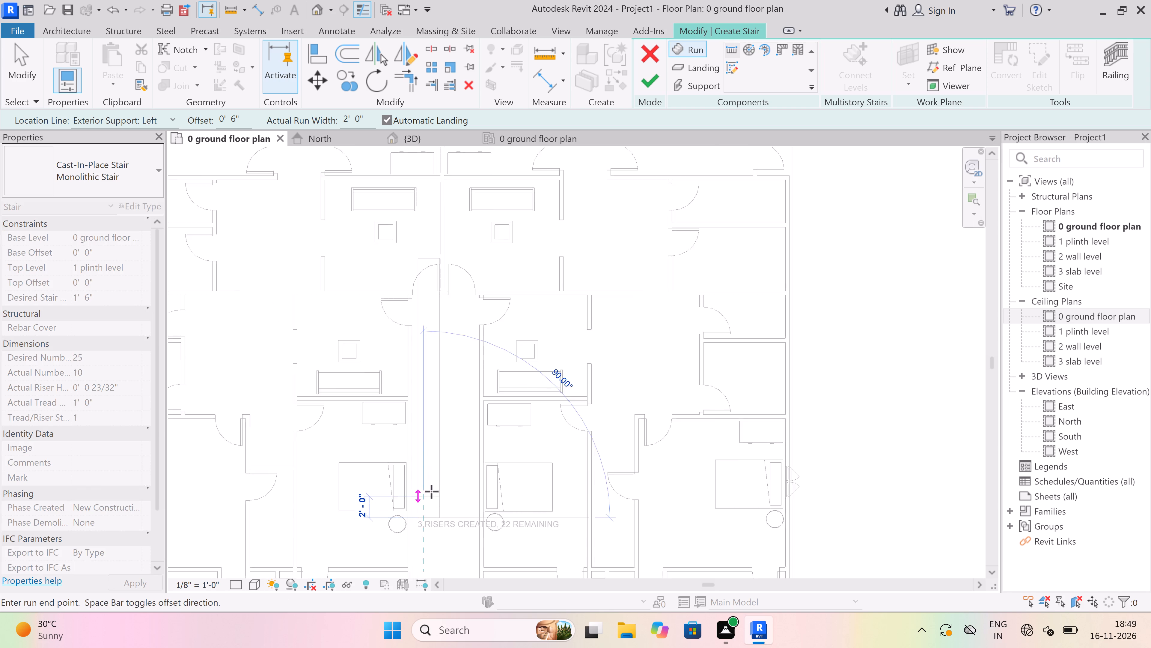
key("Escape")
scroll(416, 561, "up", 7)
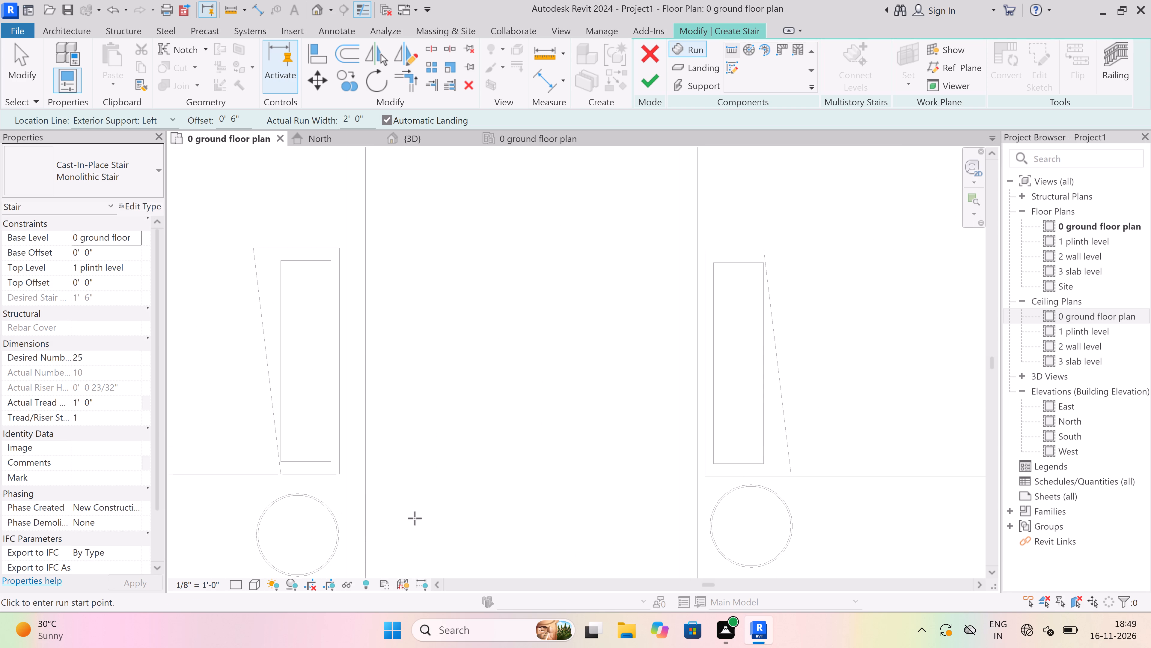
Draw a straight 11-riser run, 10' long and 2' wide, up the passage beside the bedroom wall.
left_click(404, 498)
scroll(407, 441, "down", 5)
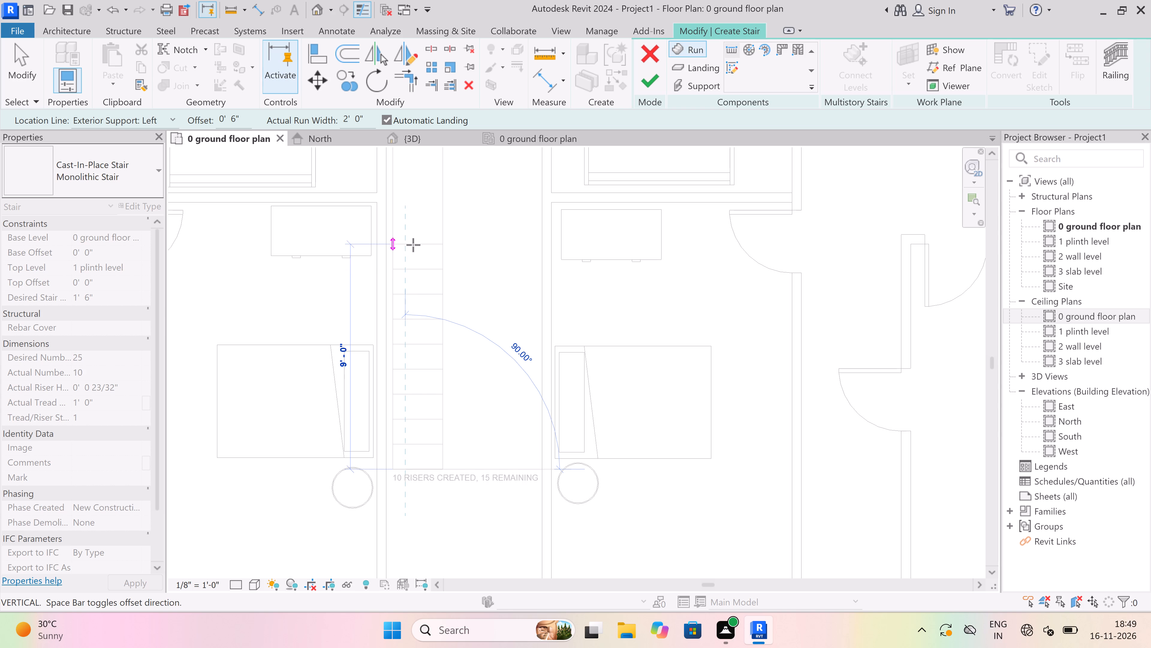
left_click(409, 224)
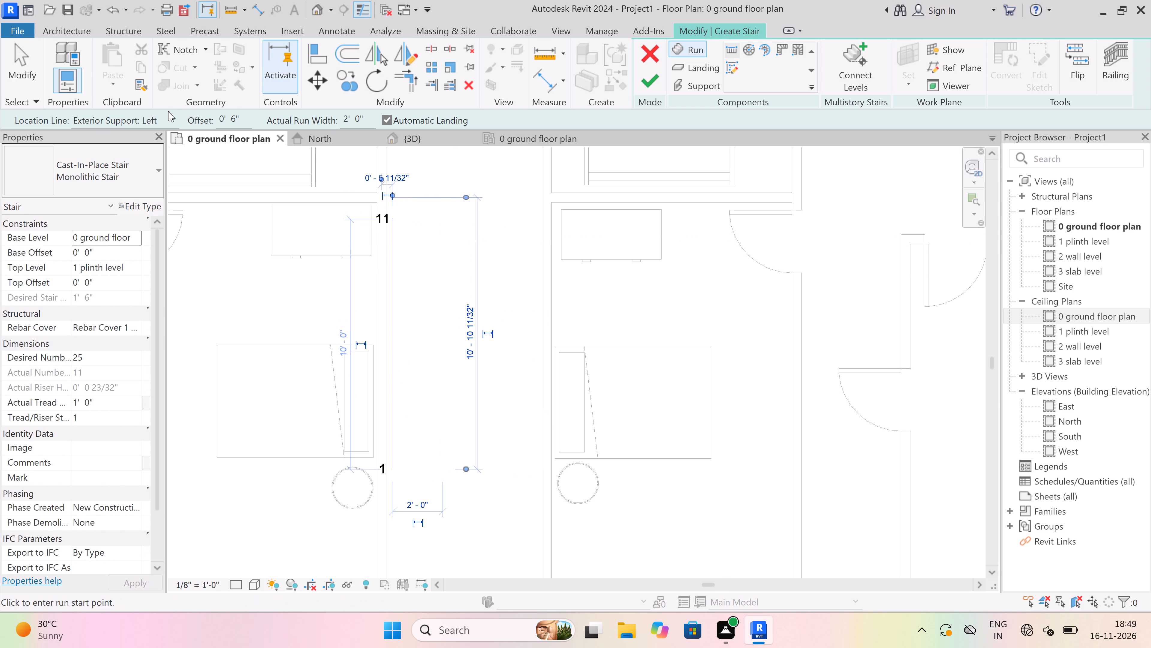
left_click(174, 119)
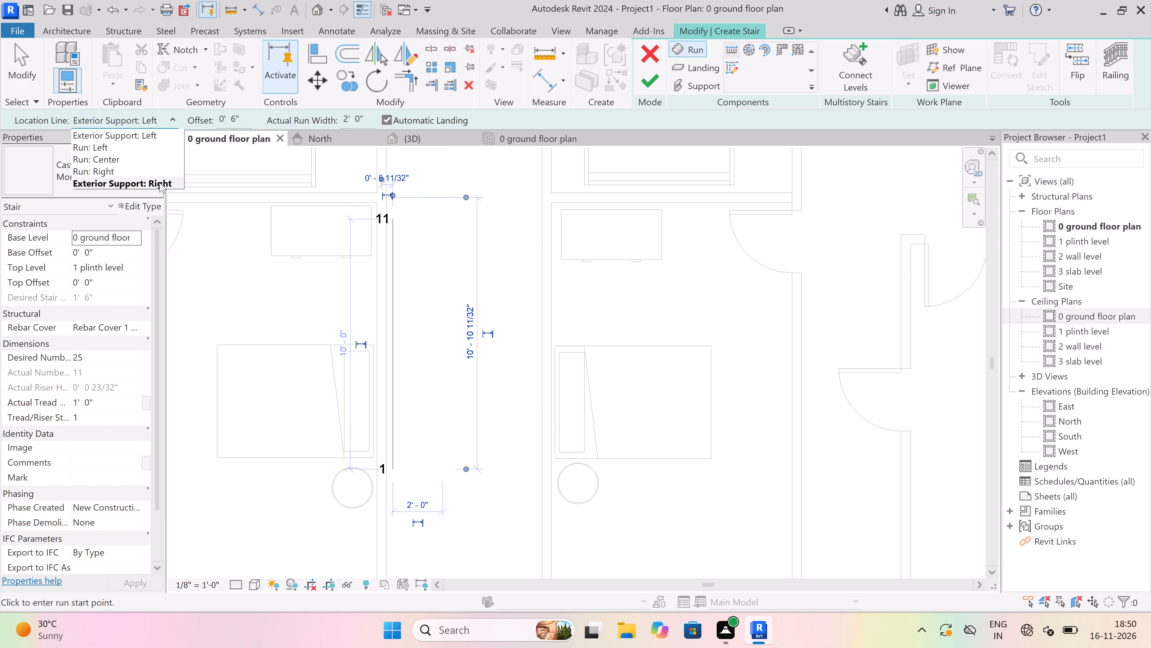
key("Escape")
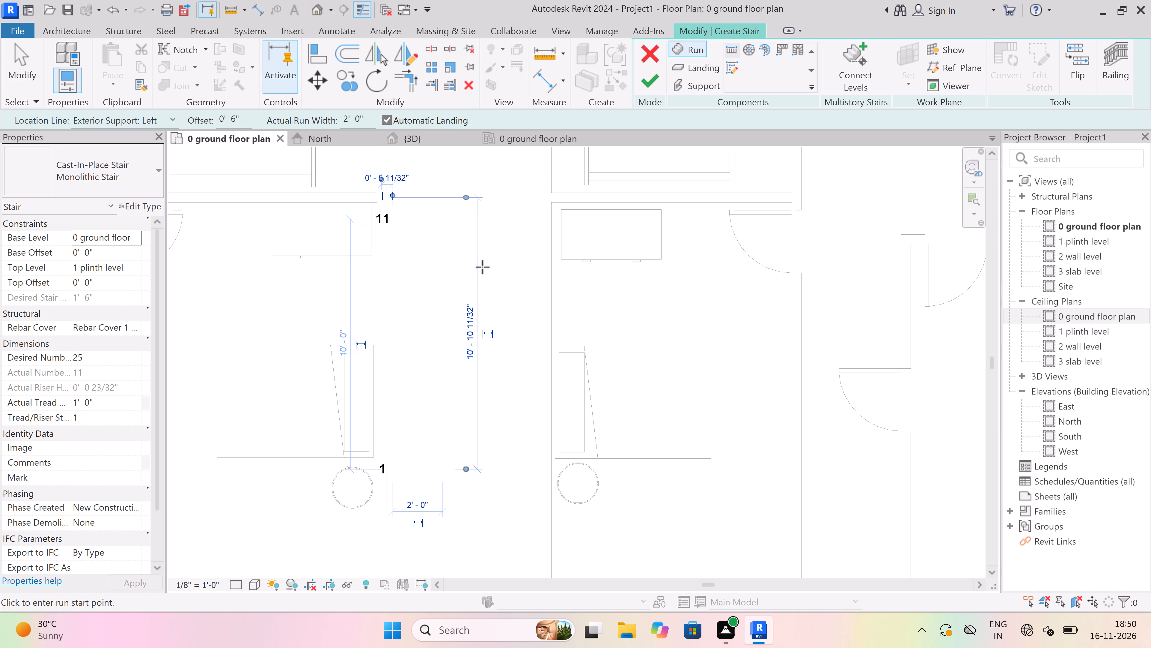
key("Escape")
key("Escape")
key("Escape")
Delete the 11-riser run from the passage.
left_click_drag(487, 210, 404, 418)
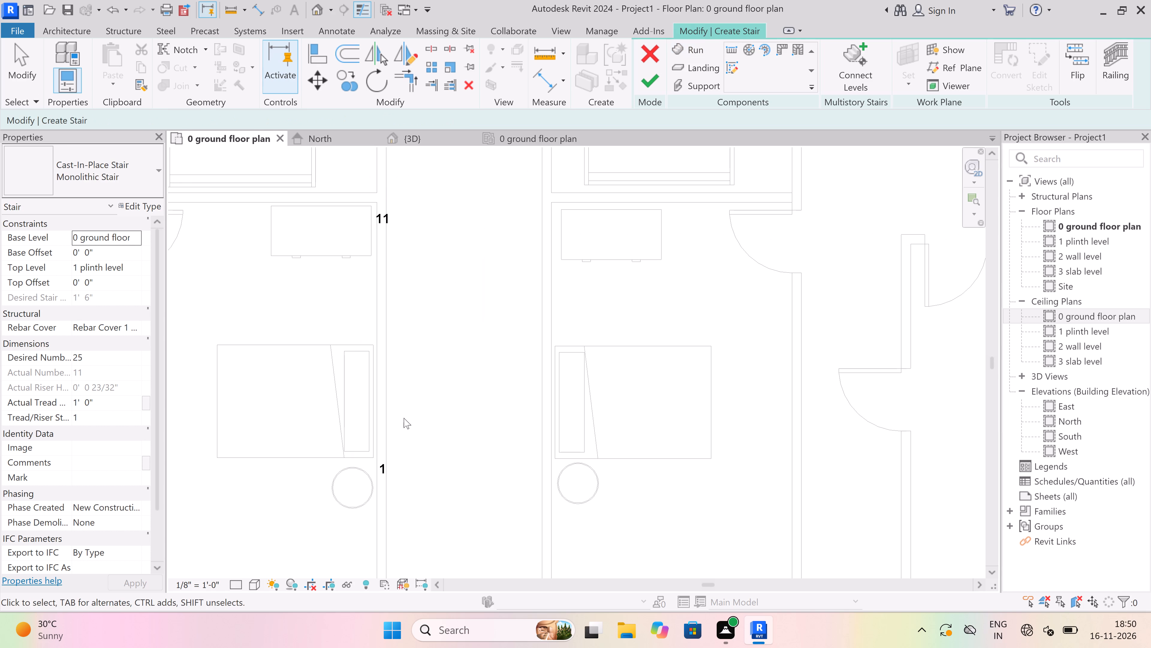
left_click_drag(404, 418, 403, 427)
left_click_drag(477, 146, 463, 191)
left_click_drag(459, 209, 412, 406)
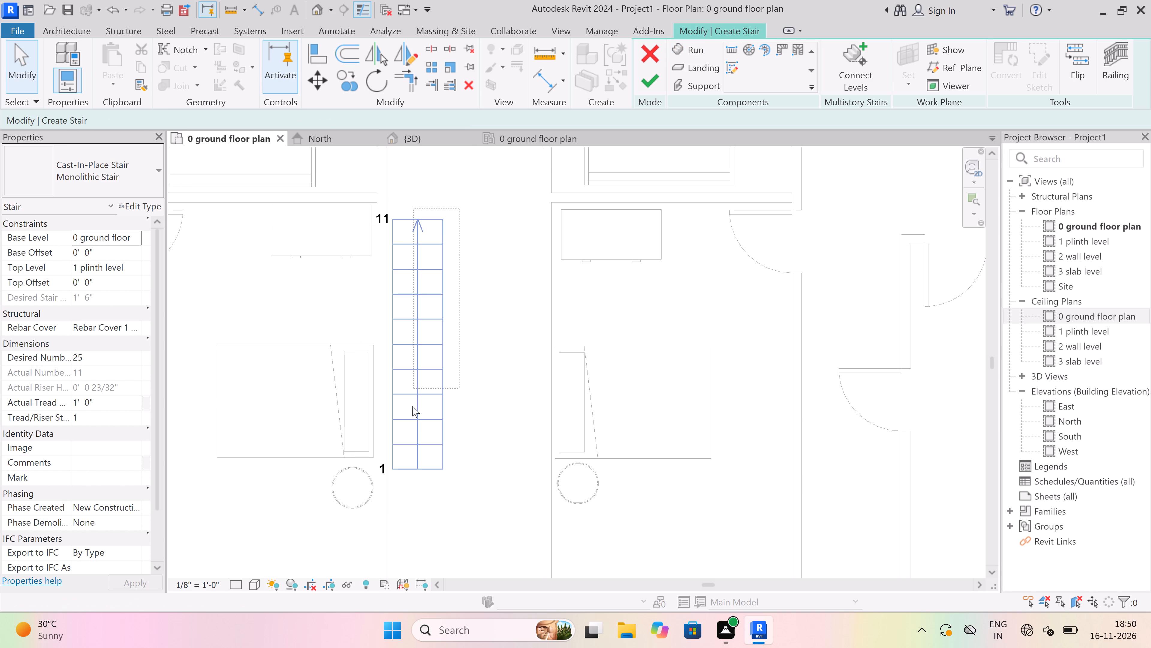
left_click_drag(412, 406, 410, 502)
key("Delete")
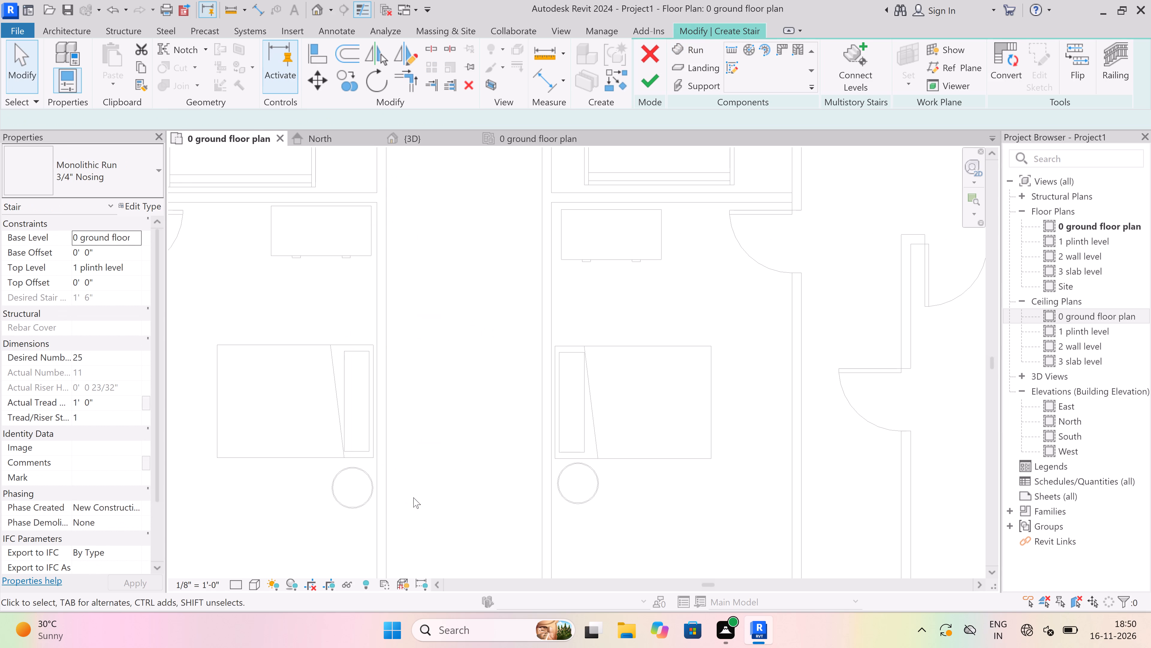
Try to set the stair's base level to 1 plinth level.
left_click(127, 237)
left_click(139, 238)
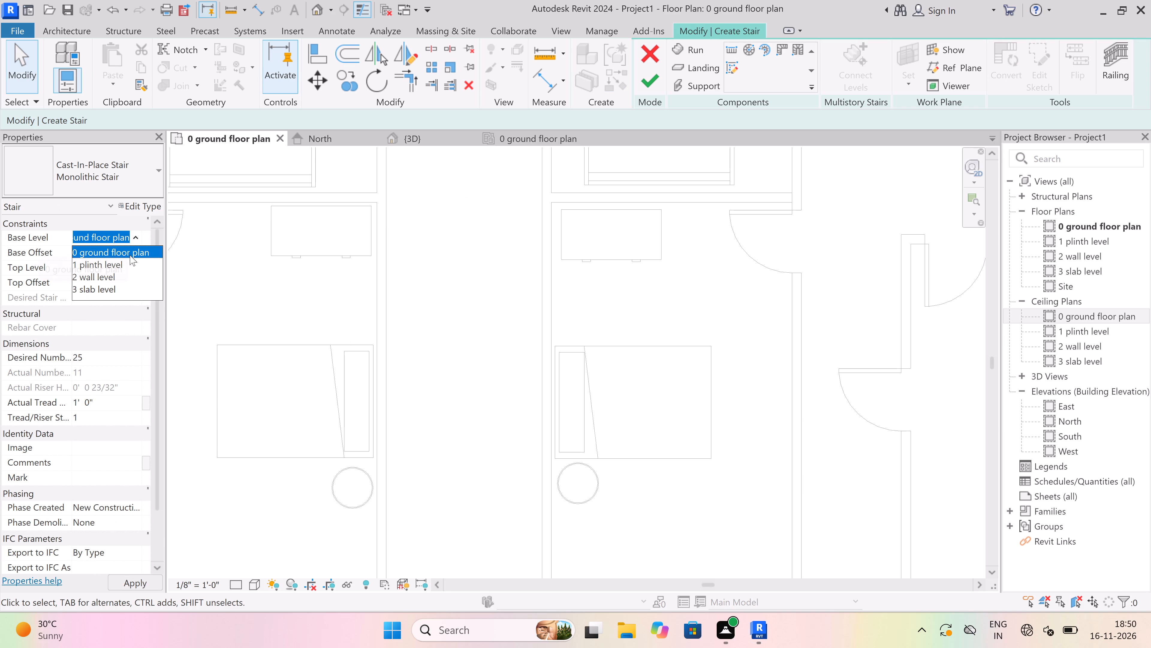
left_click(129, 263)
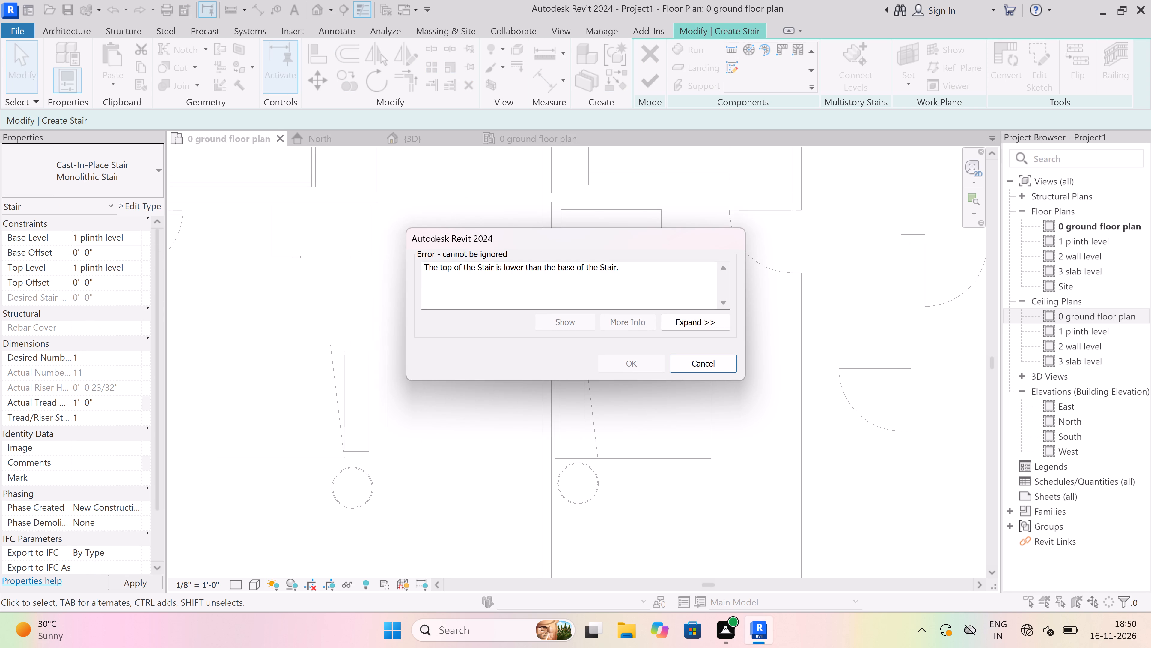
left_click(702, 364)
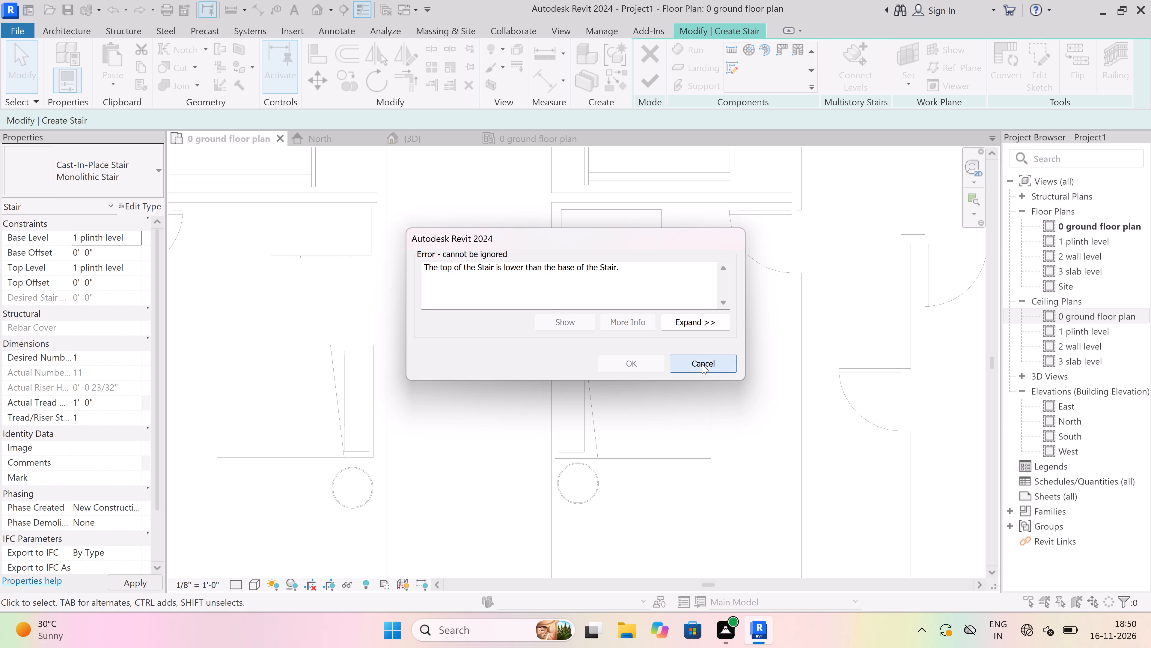
Set the stair's top level to 2 wall level and its base level to 1 plinth level.
left_click(126, 264)
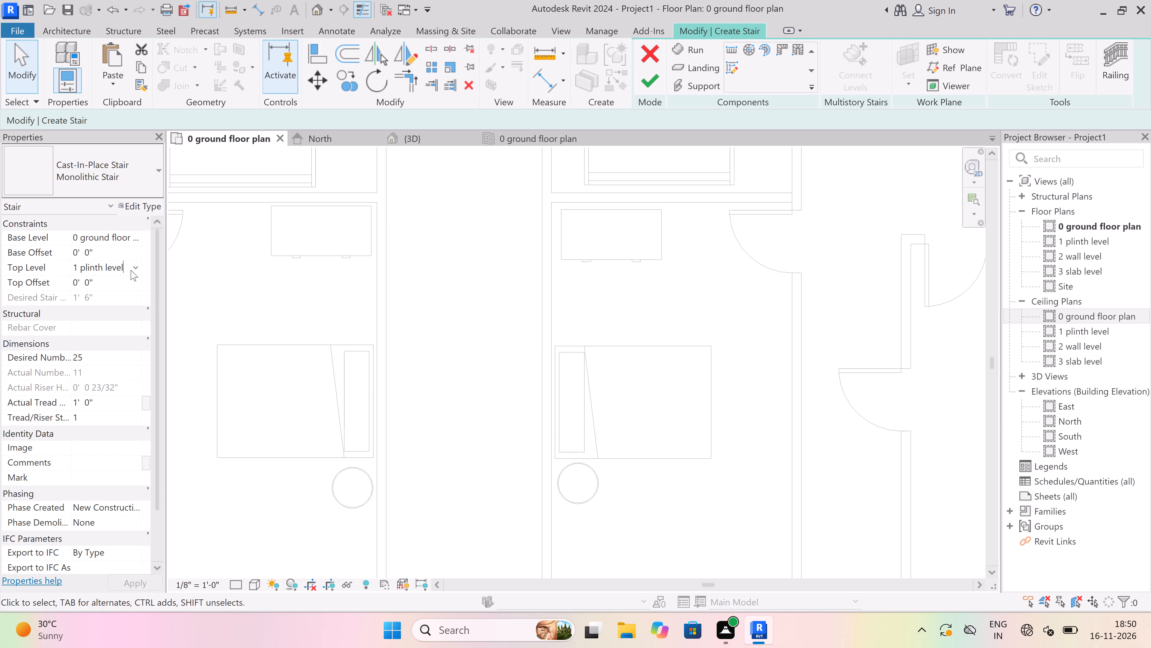
left_click(142, 265)
left_click(137, 266)
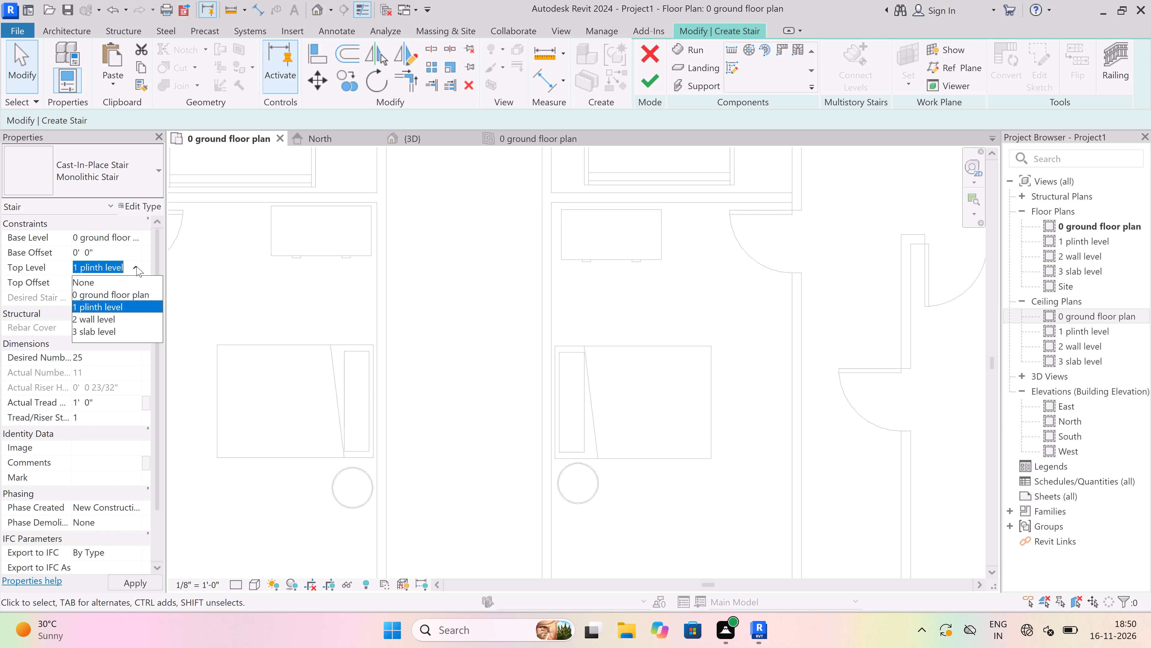
left_click(122, 319)
left_click(138, 235)
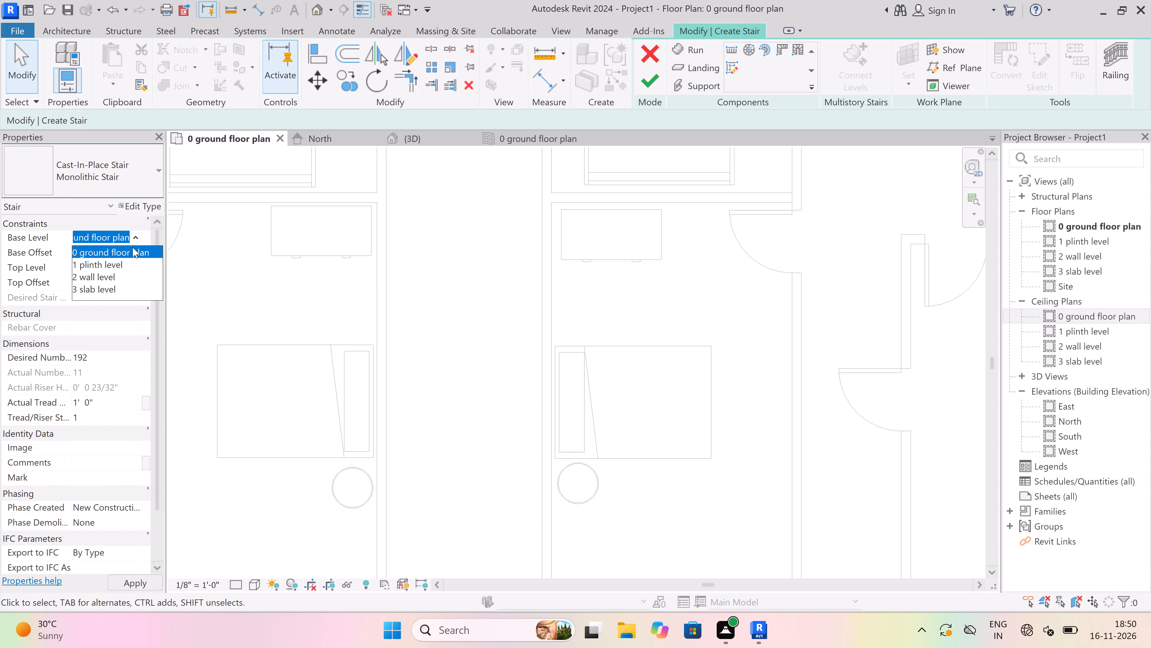
left_click(108, 266)
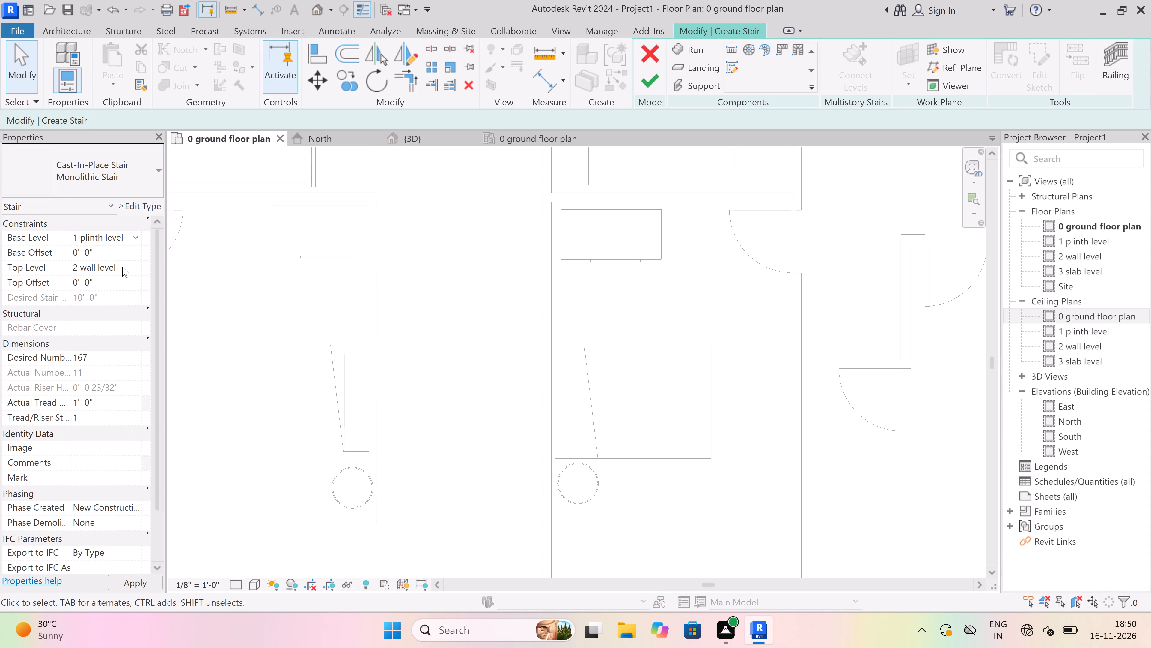
Set the stair's top level to 3 slab level.
left_click(122, 267)
left_click(136, 267)
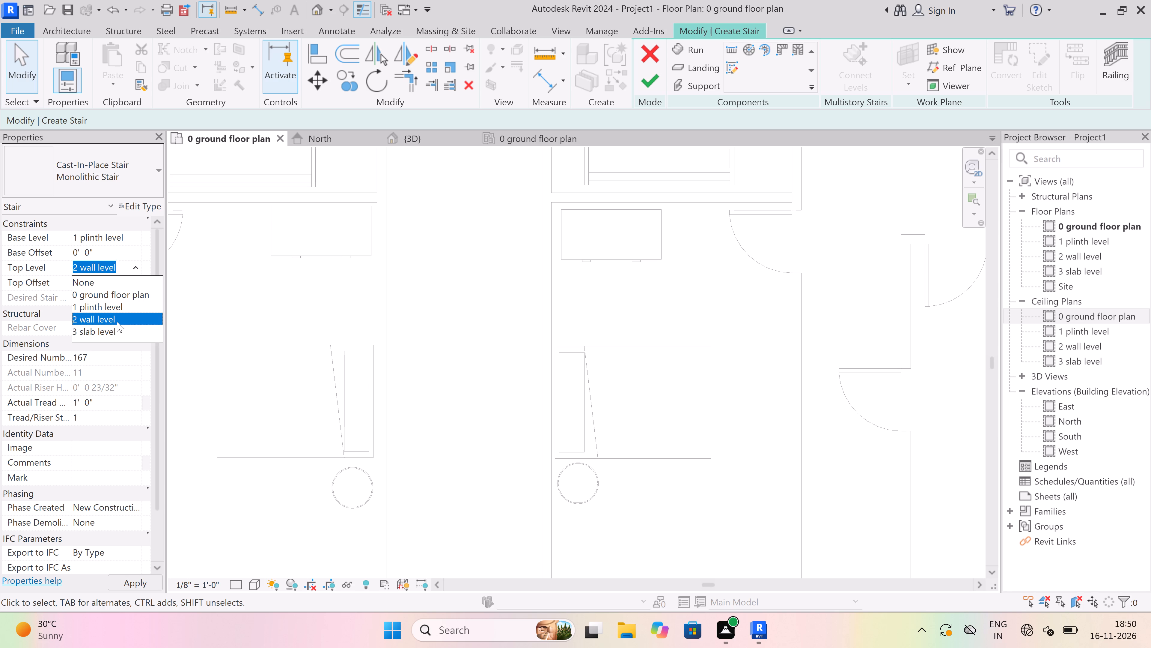
left_click(117, 330)
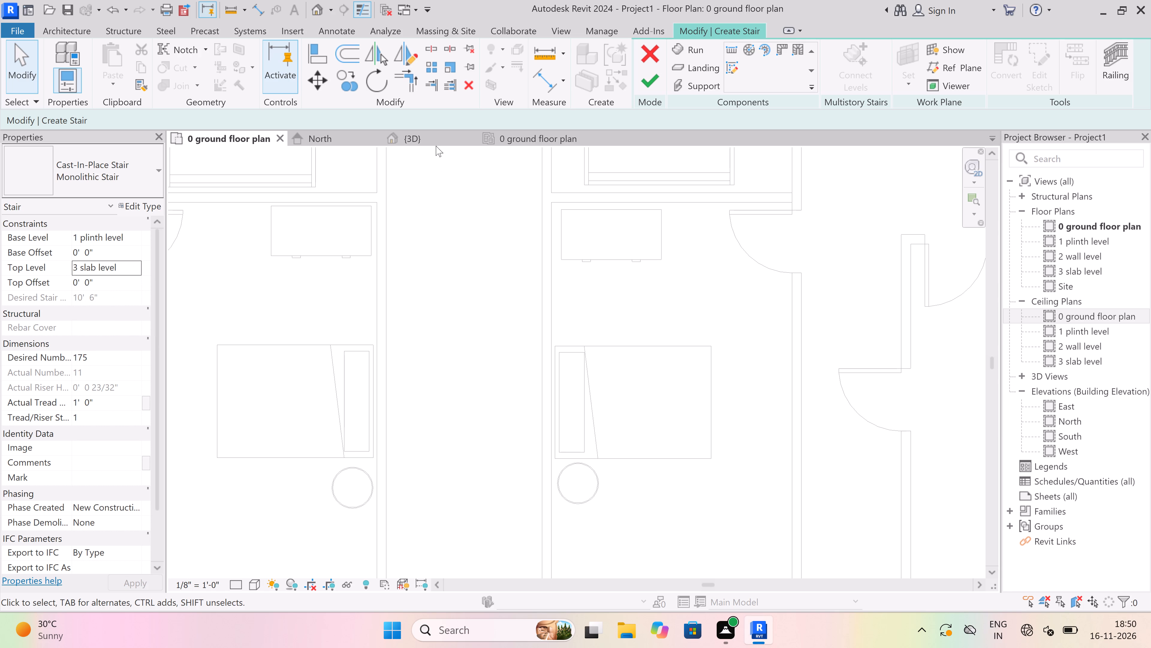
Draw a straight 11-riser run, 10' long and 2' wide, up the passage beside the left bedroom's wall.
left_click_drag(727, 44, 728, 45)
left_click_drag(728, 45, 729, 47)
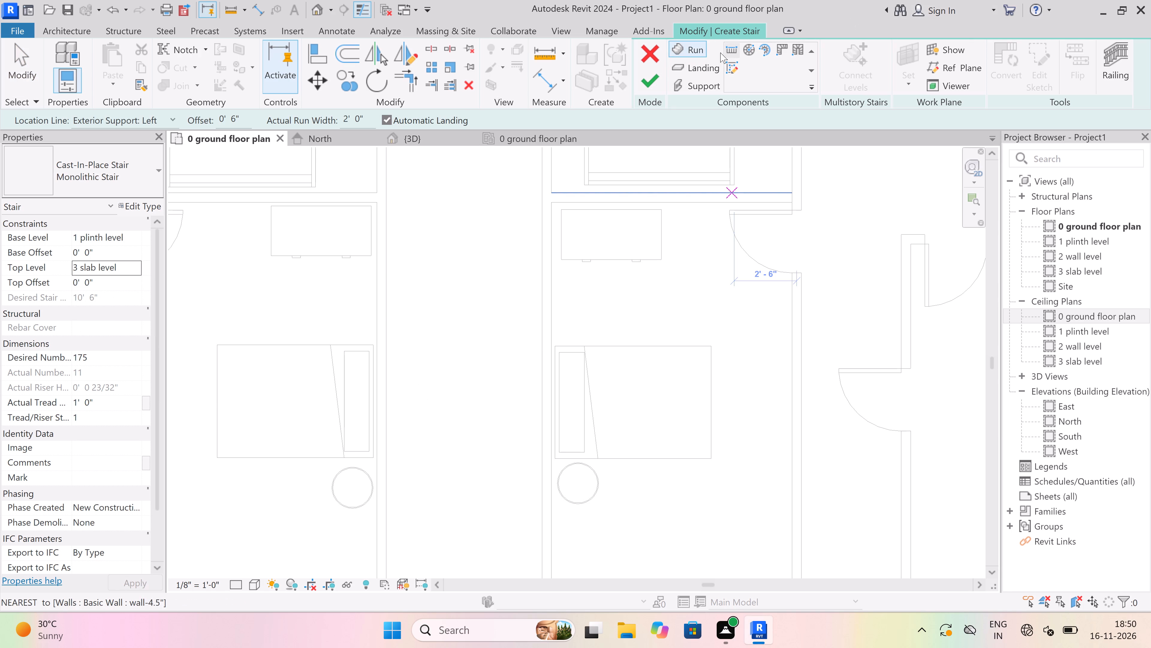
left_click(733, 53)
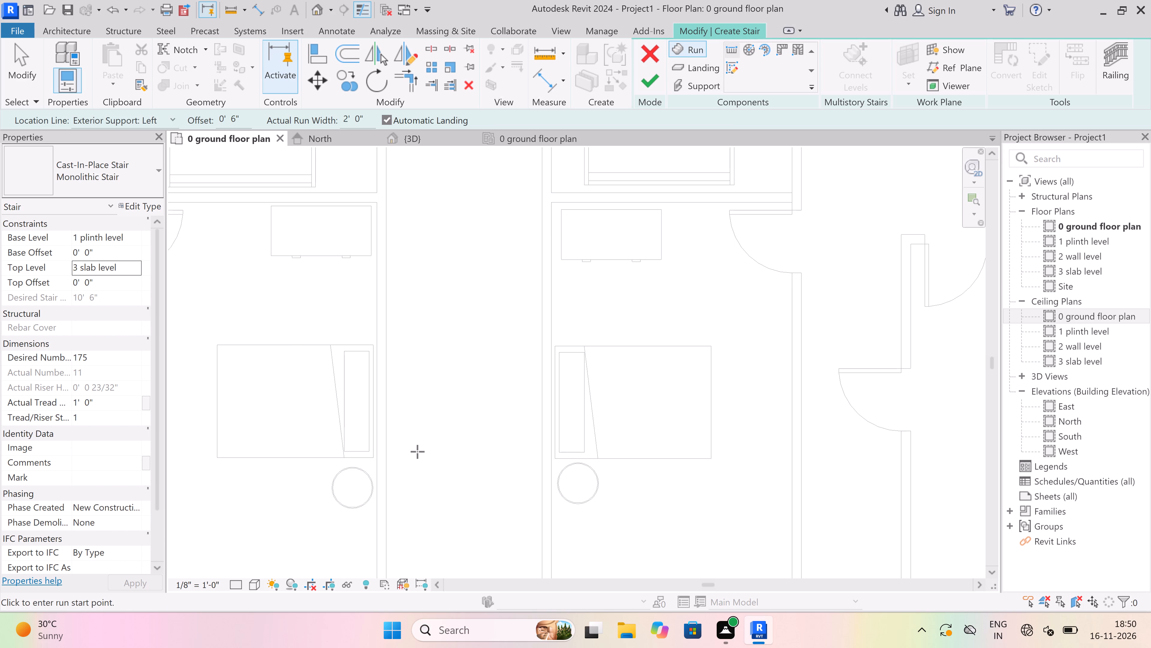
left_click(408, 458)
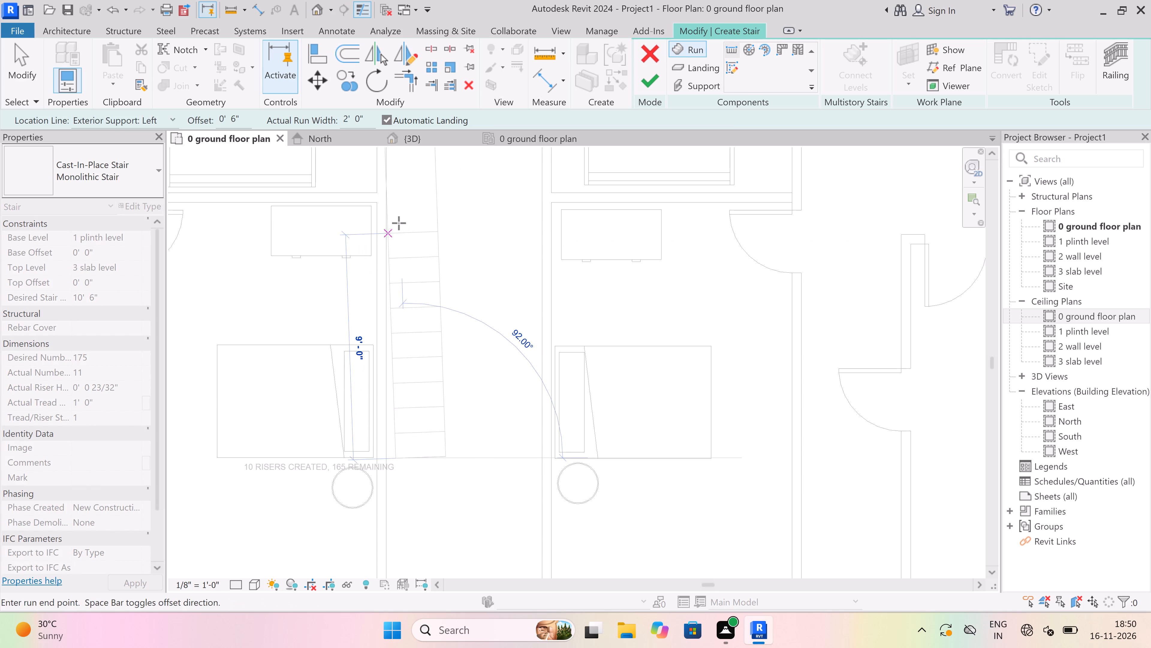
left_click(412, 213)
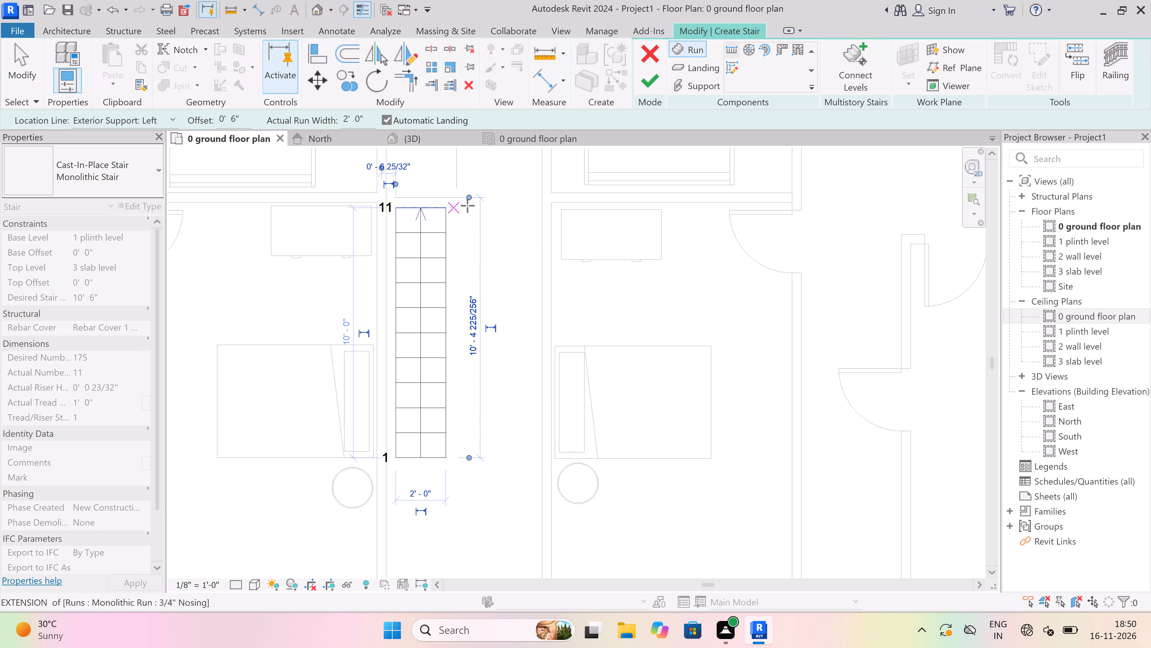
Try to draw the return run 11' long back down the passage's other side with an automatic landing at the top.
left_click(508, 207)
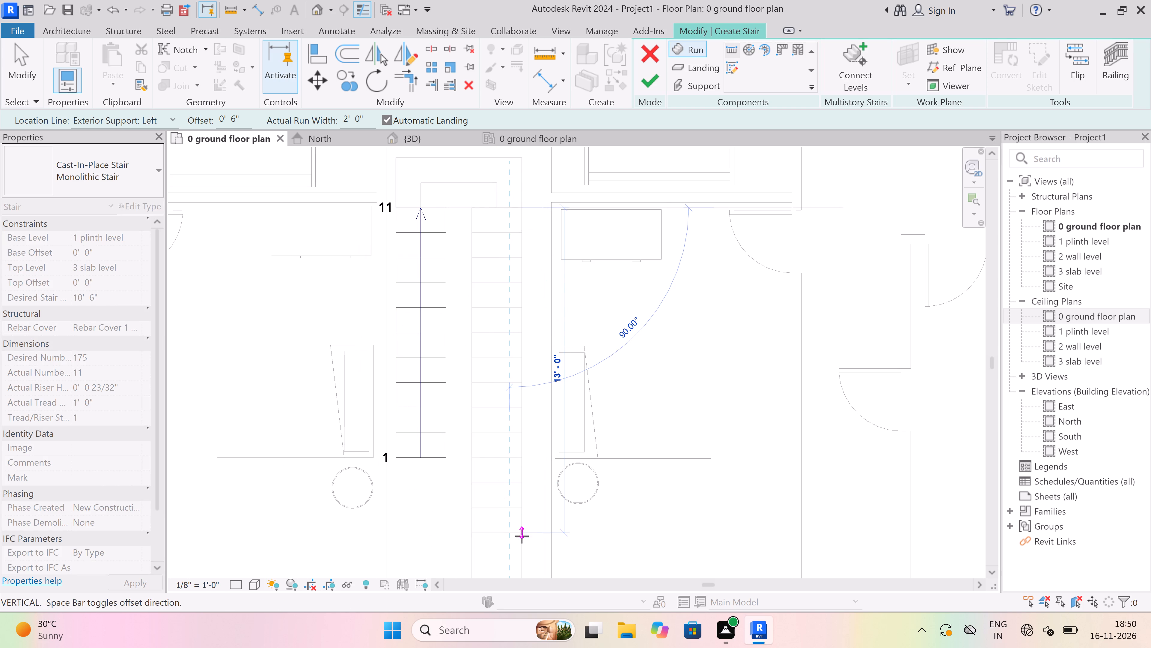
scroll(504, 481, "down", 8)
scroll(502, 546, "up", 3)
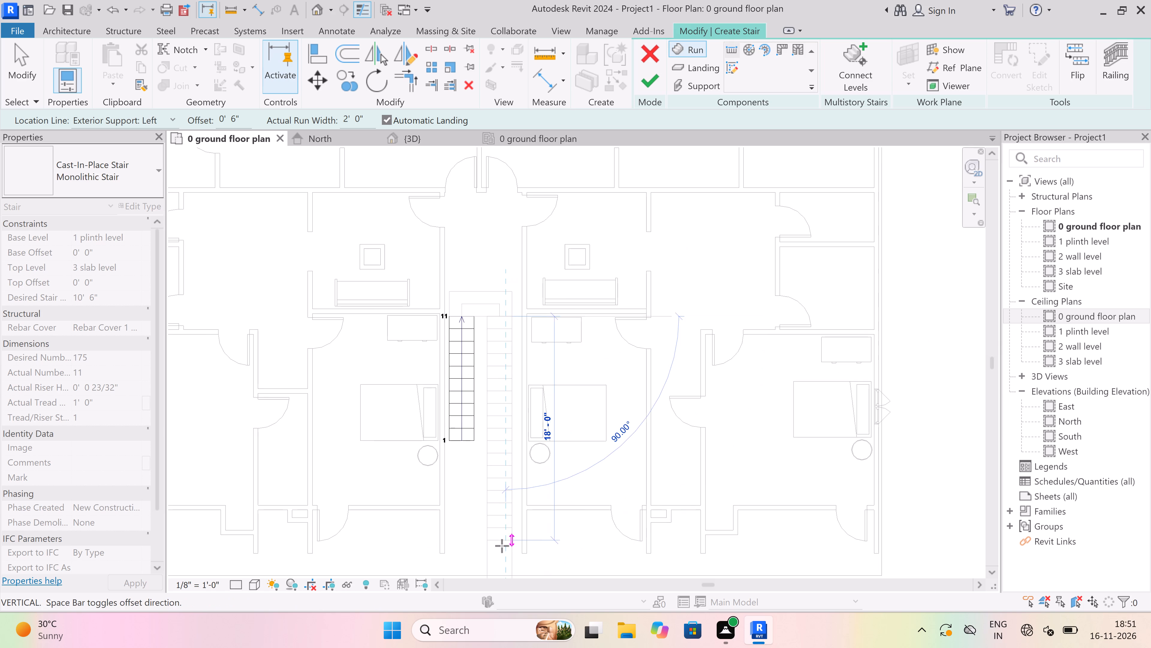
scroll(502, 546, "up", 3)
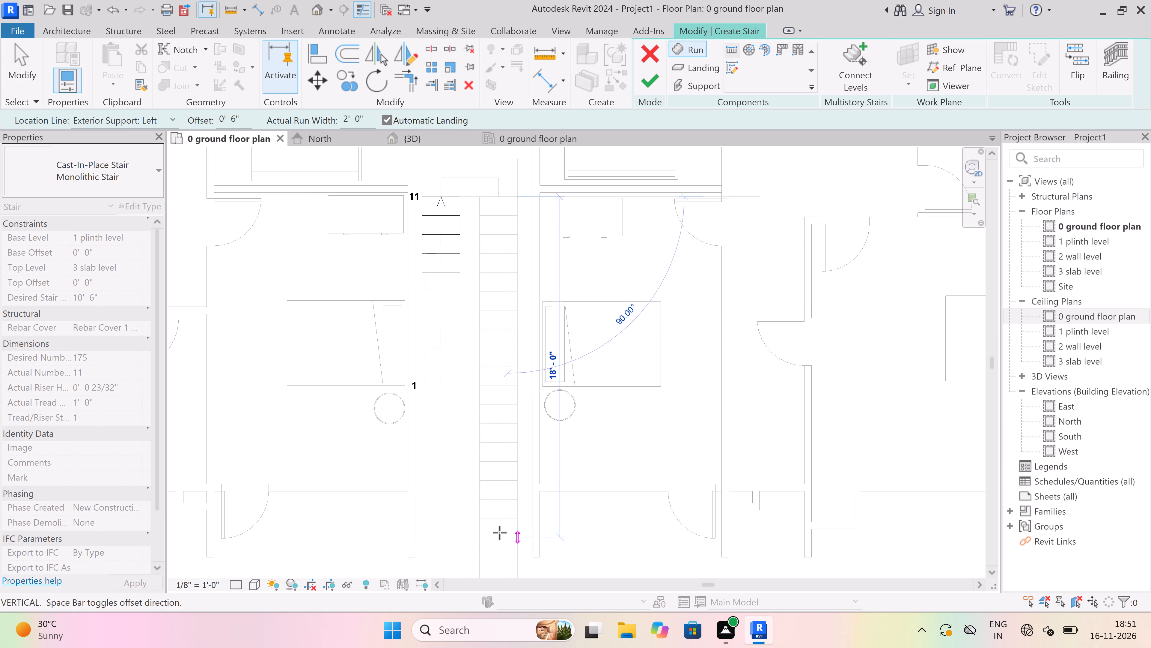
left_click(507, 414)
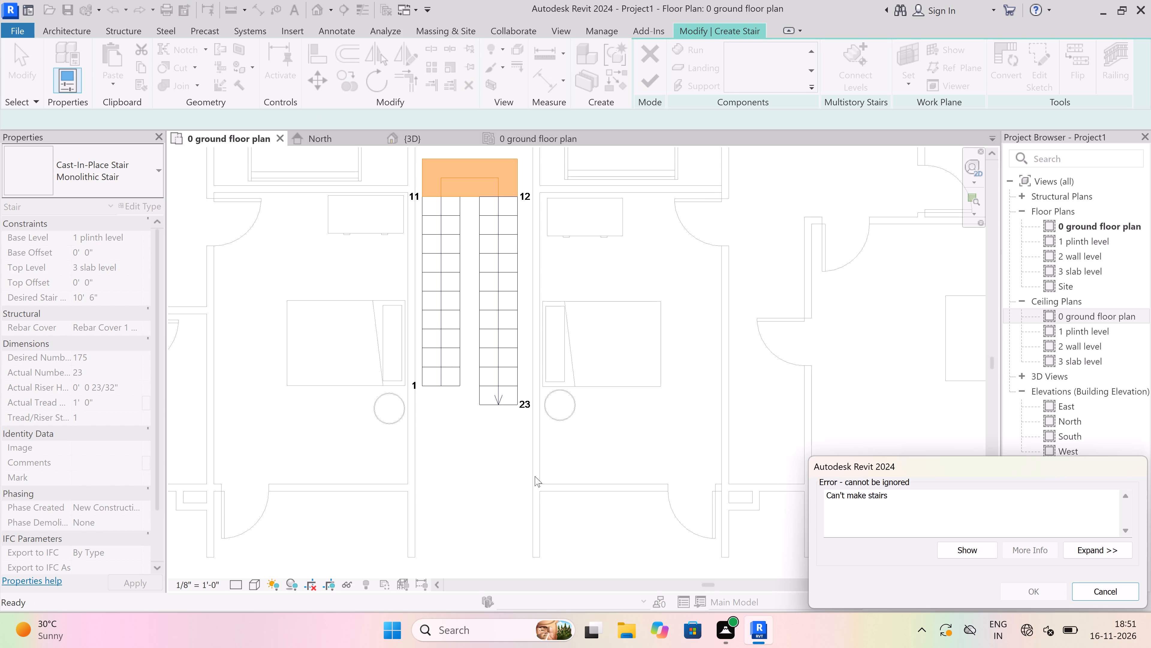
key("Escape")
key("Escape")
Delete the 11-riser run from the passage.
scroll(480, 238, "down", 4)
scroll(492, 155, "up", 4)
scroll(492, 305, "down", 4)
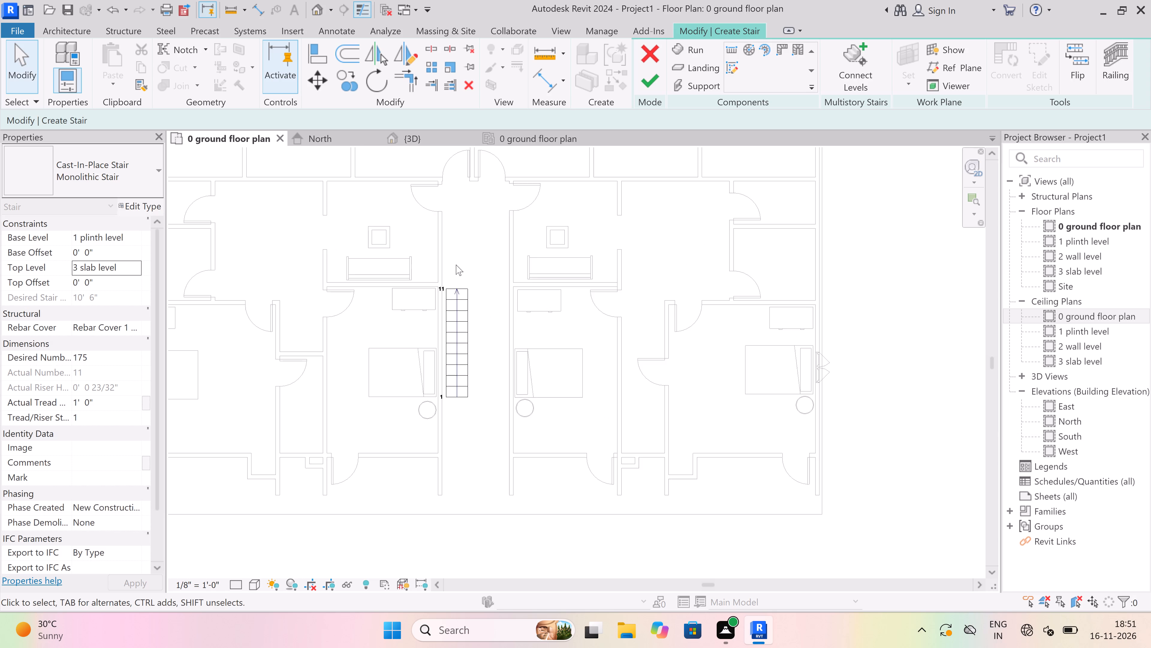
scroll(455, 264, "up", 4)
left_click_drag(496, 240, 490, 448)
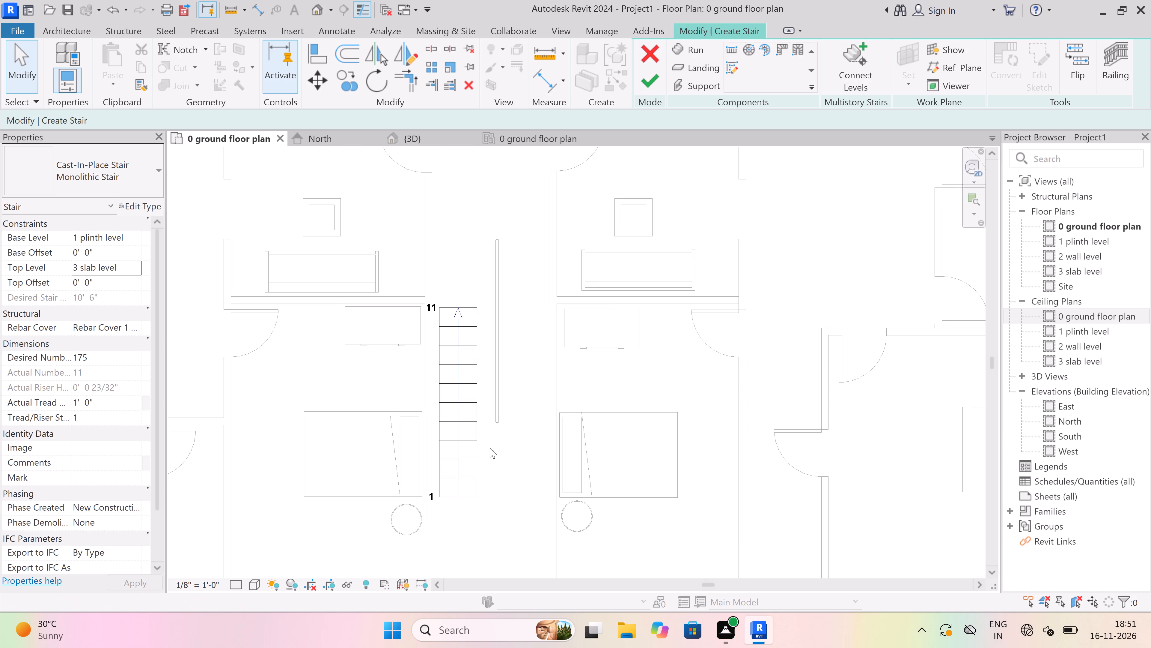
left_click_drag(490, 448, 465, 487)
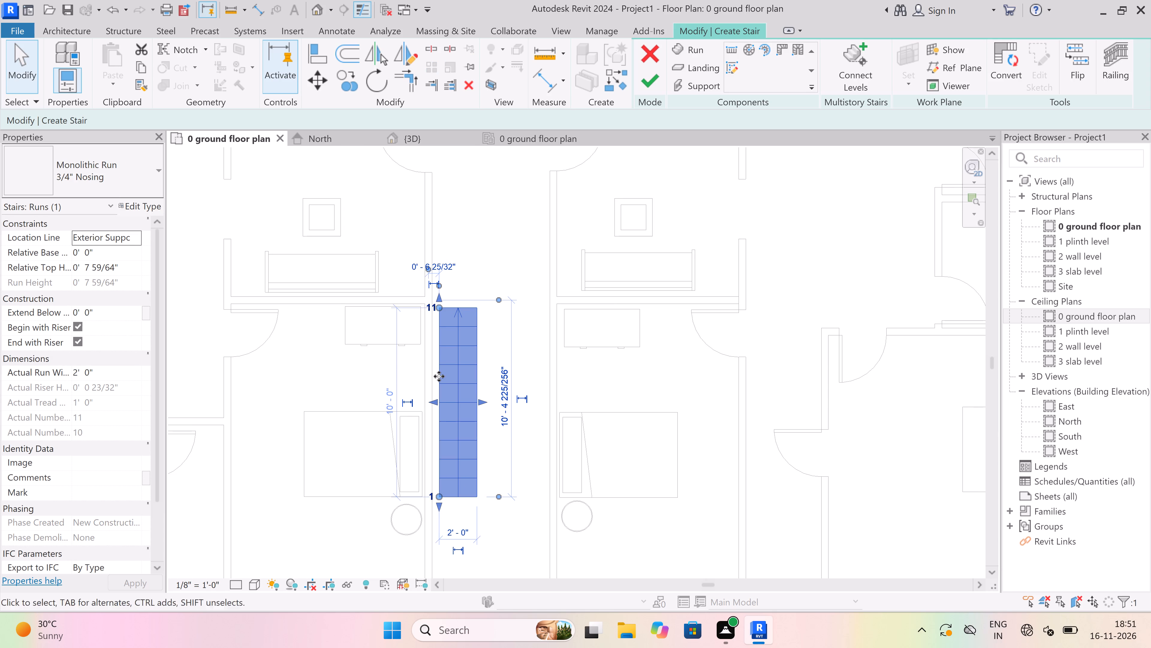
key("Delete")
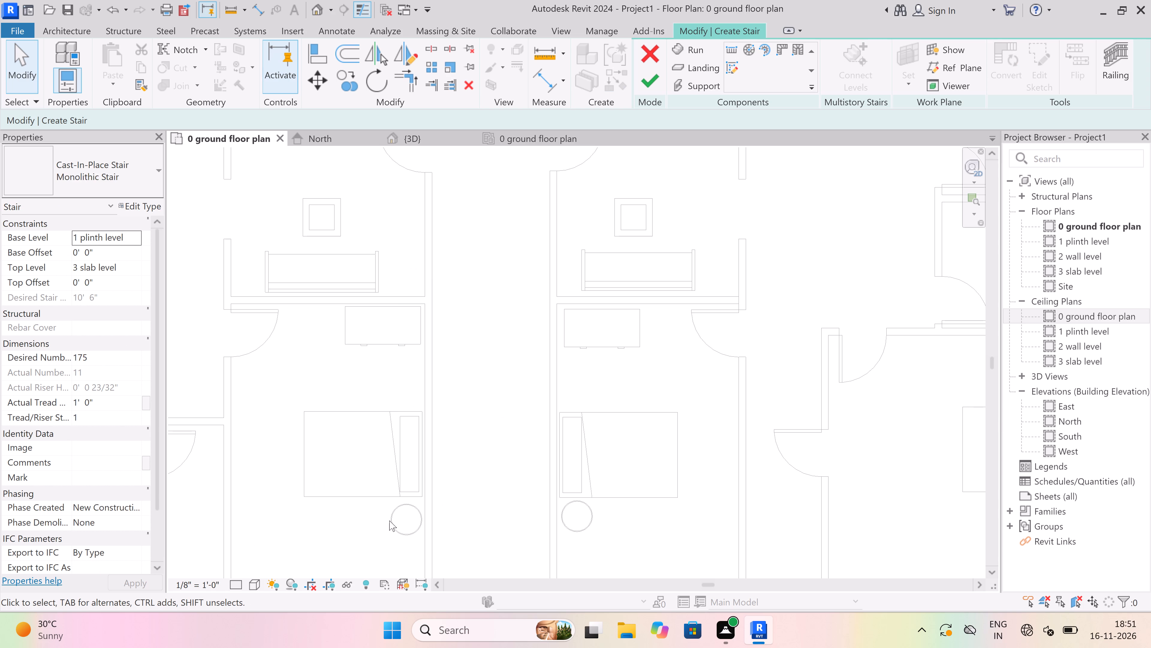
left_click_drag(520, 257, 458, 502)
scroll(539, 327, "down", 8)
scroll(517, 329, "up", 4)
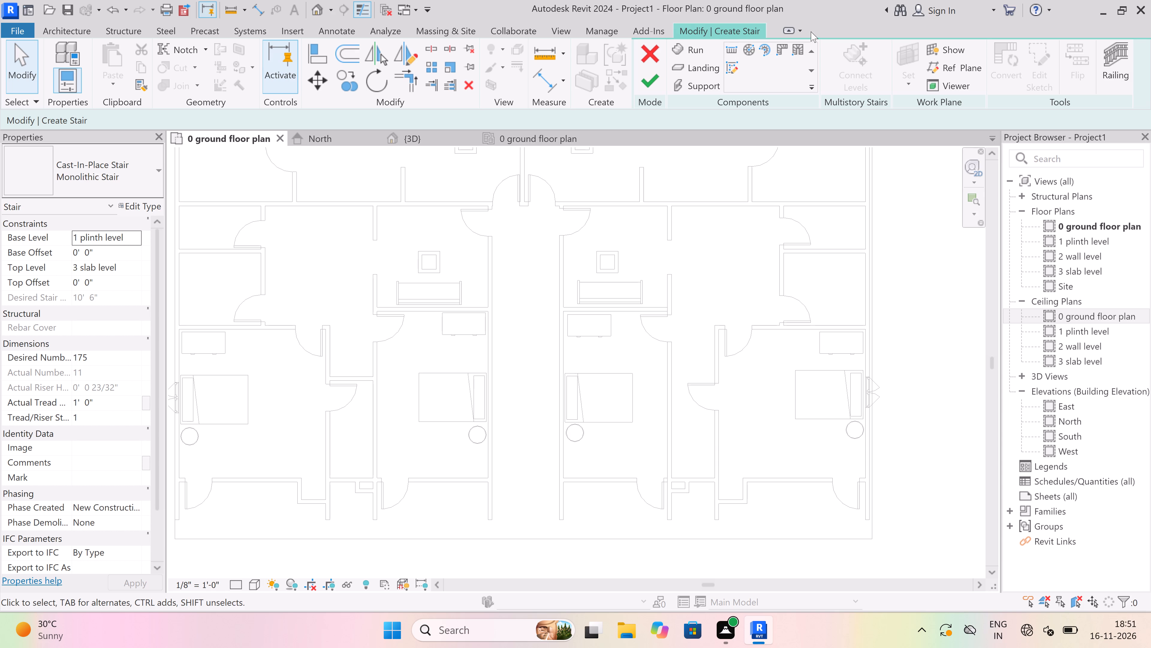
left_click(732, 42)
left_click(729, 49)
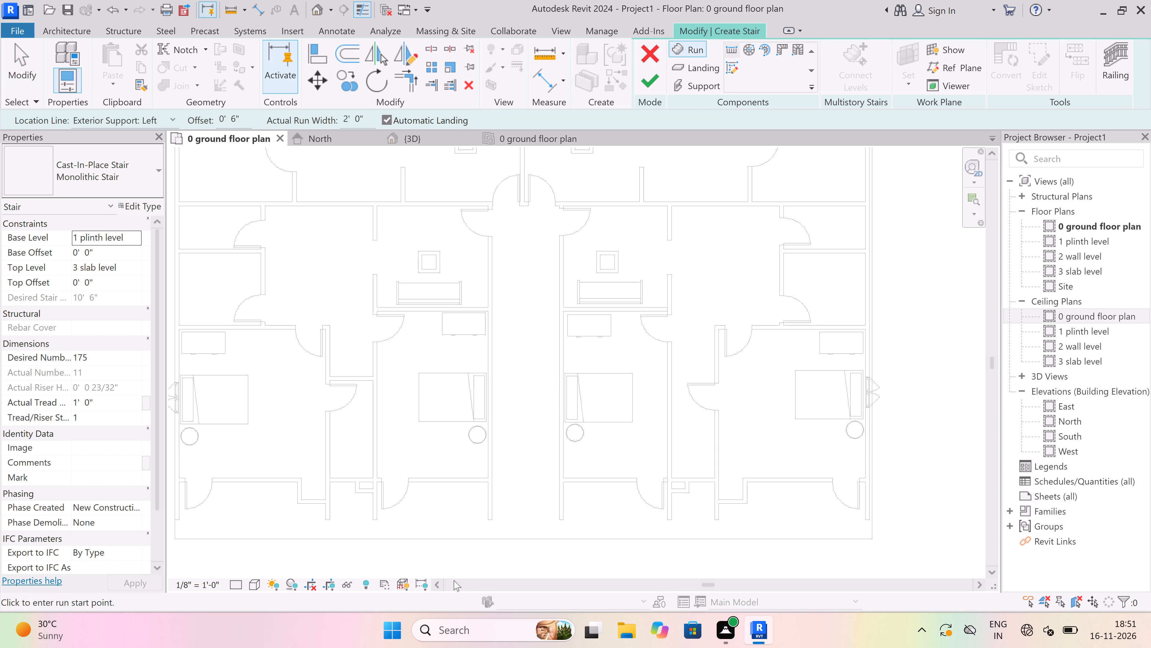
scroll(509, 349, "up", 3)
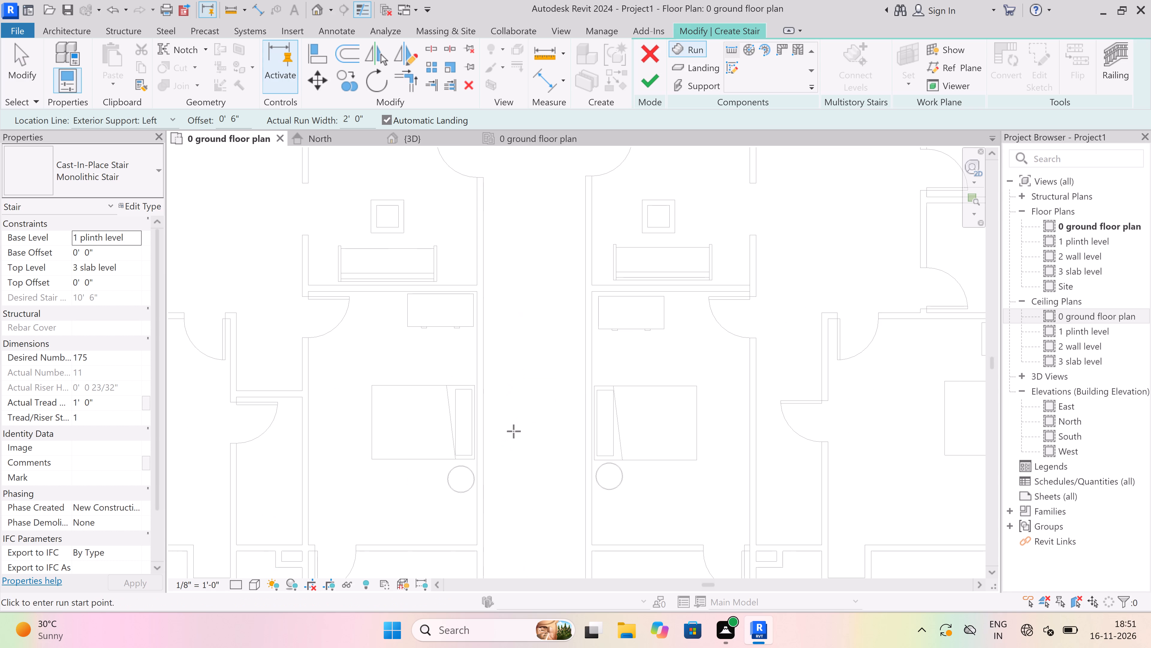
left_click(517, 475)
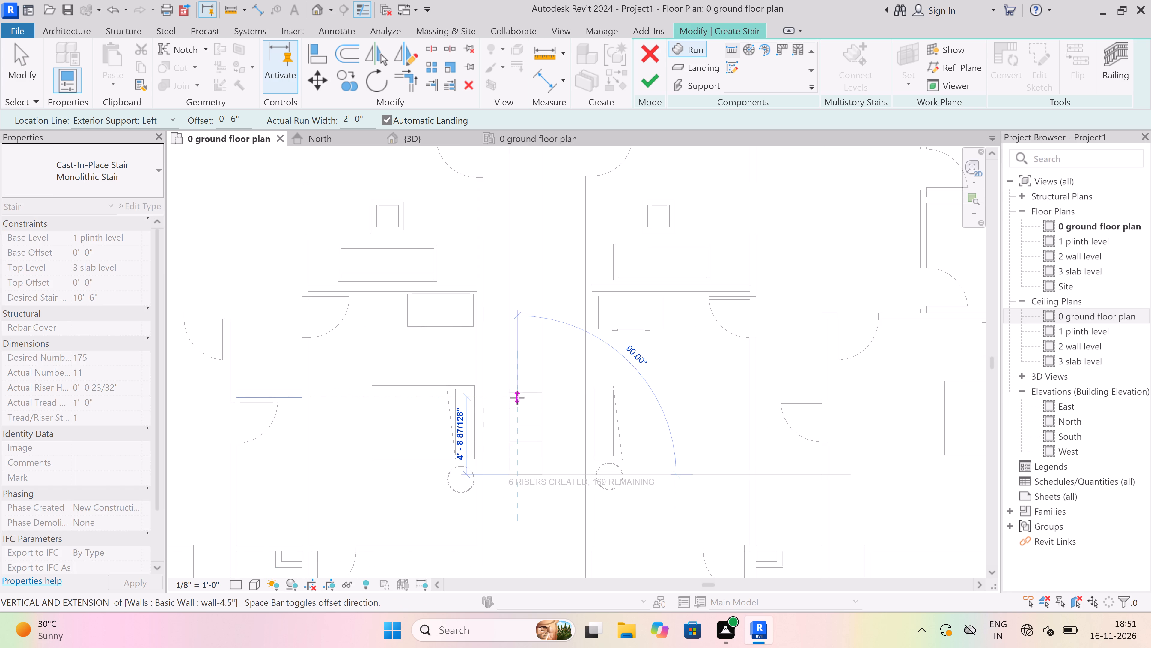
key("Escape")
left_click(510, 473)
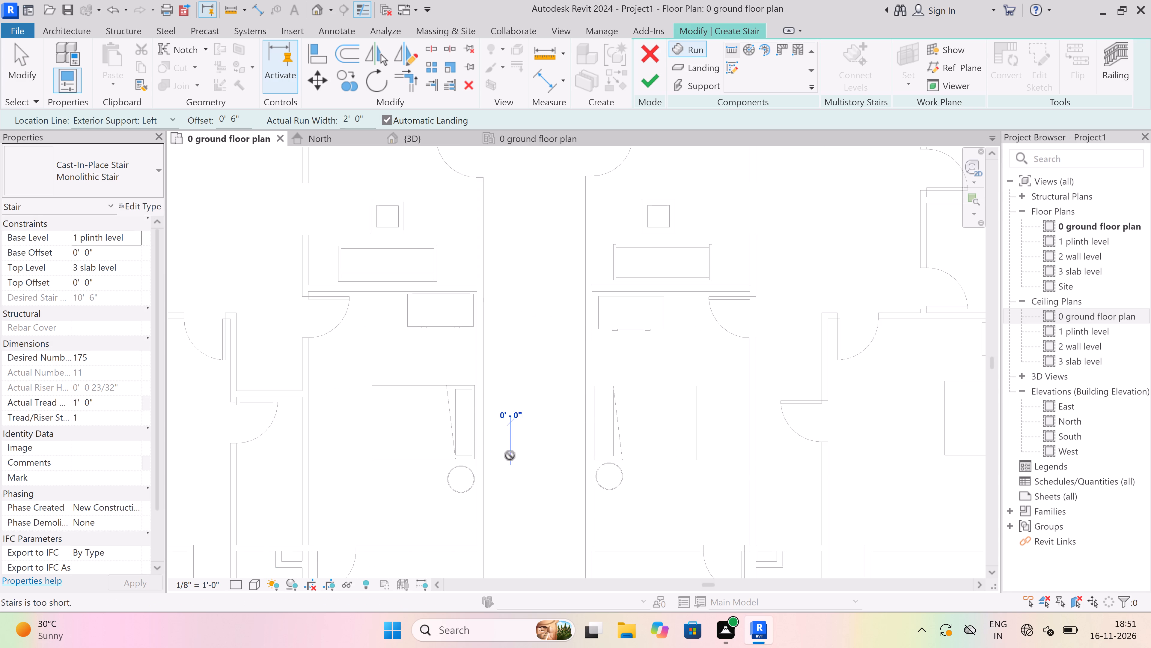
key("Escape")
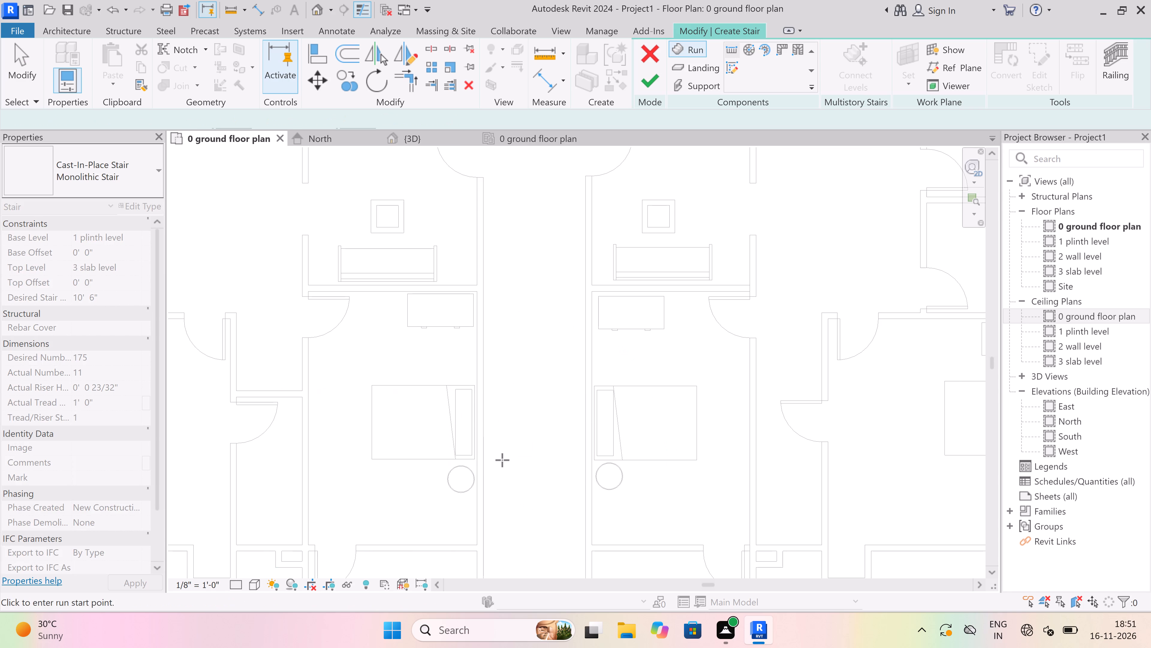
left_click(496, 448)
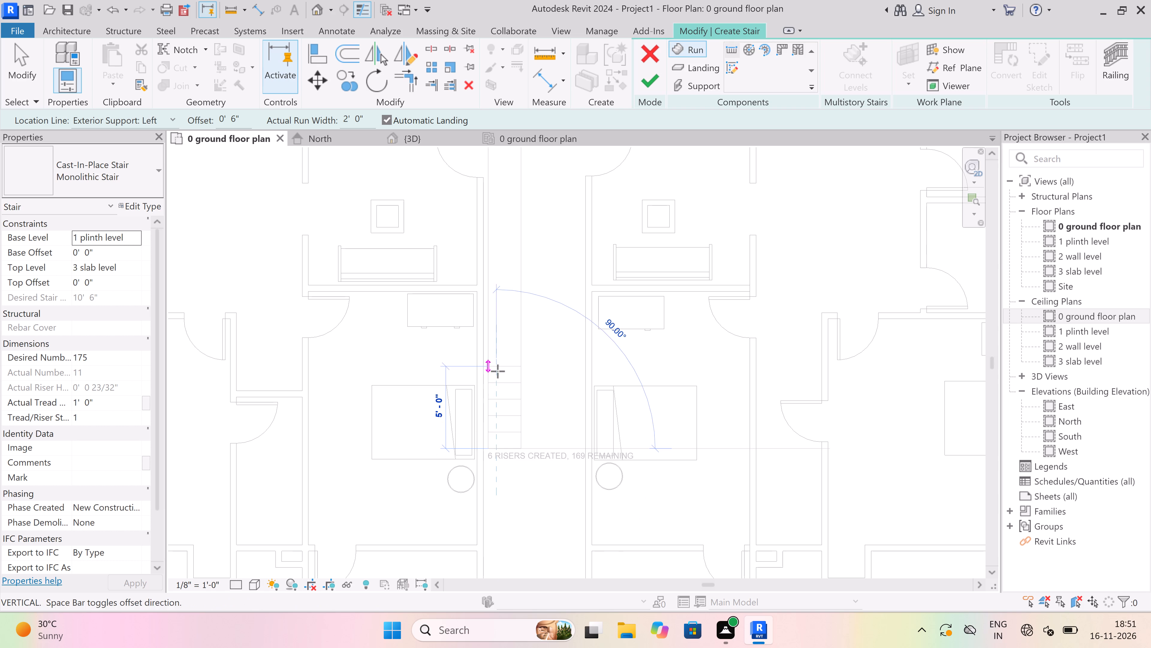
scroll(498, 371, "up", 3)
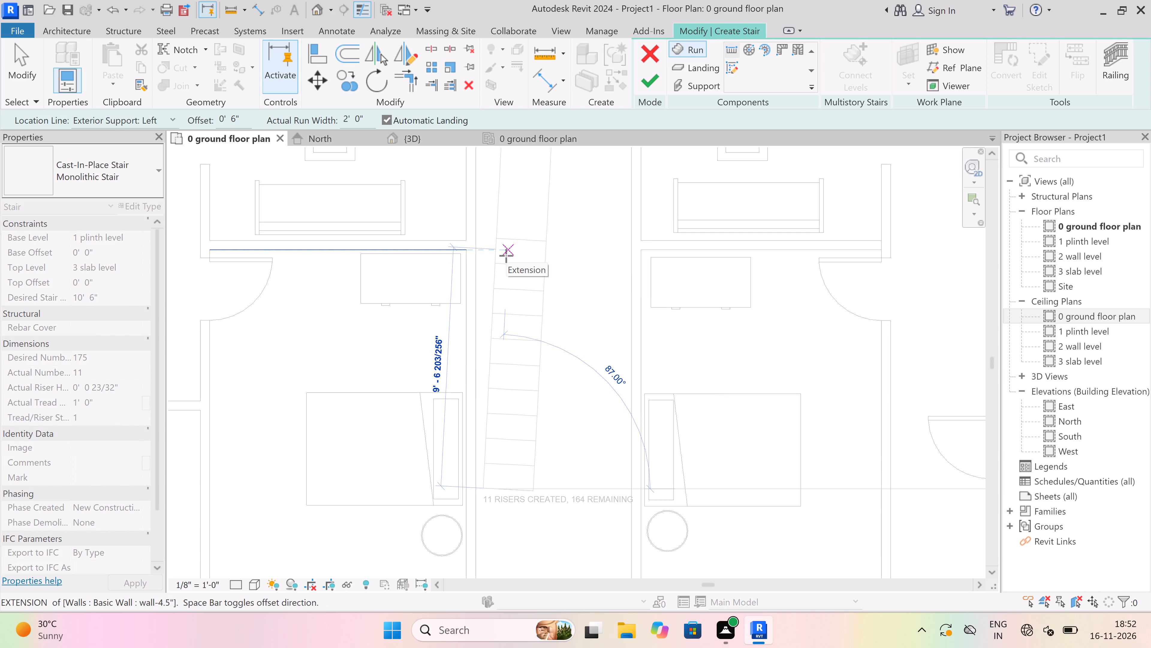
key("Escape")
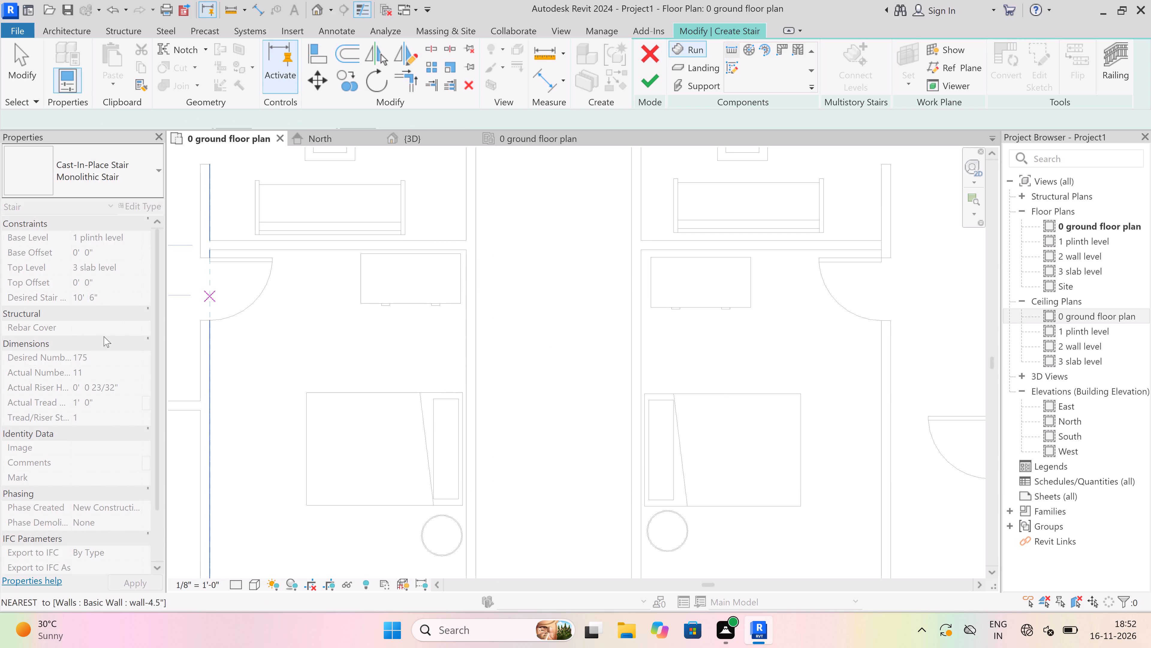
Set the stair's desired number of risers to 25.
left_click(104, 355)
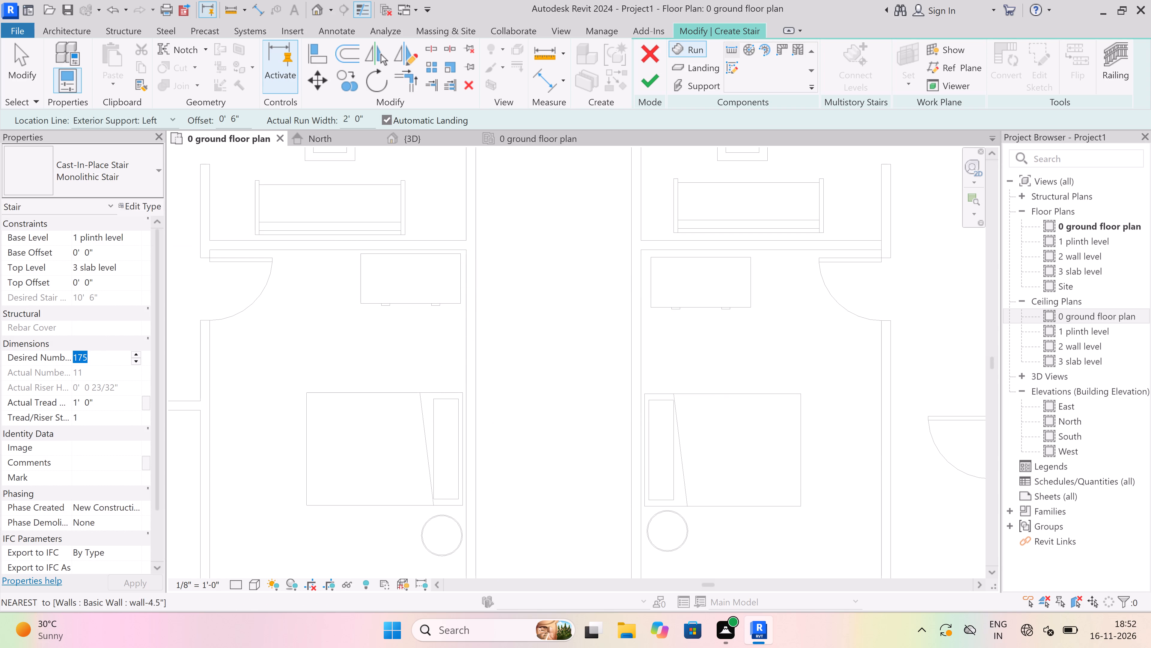
key("BackSpace")
type("25")
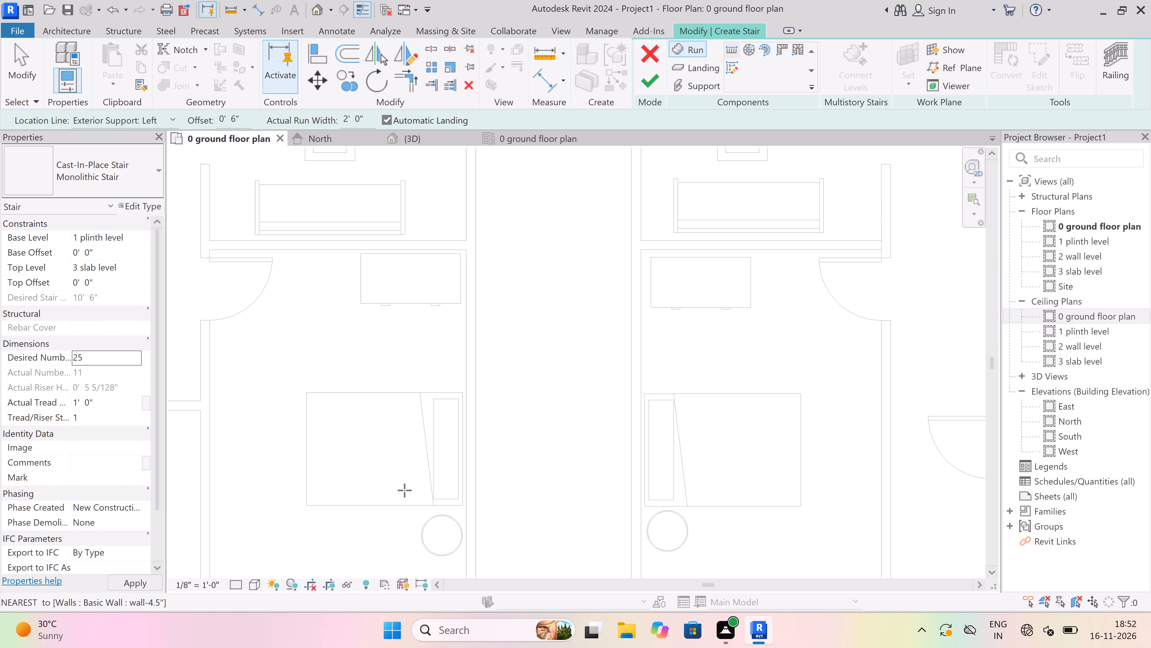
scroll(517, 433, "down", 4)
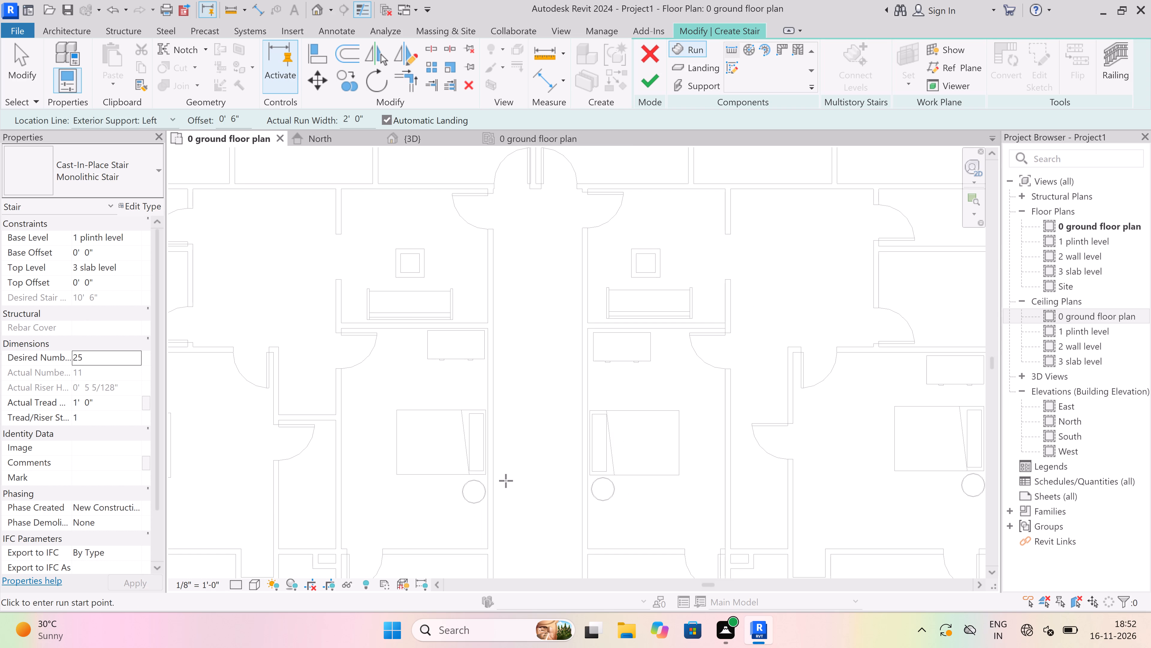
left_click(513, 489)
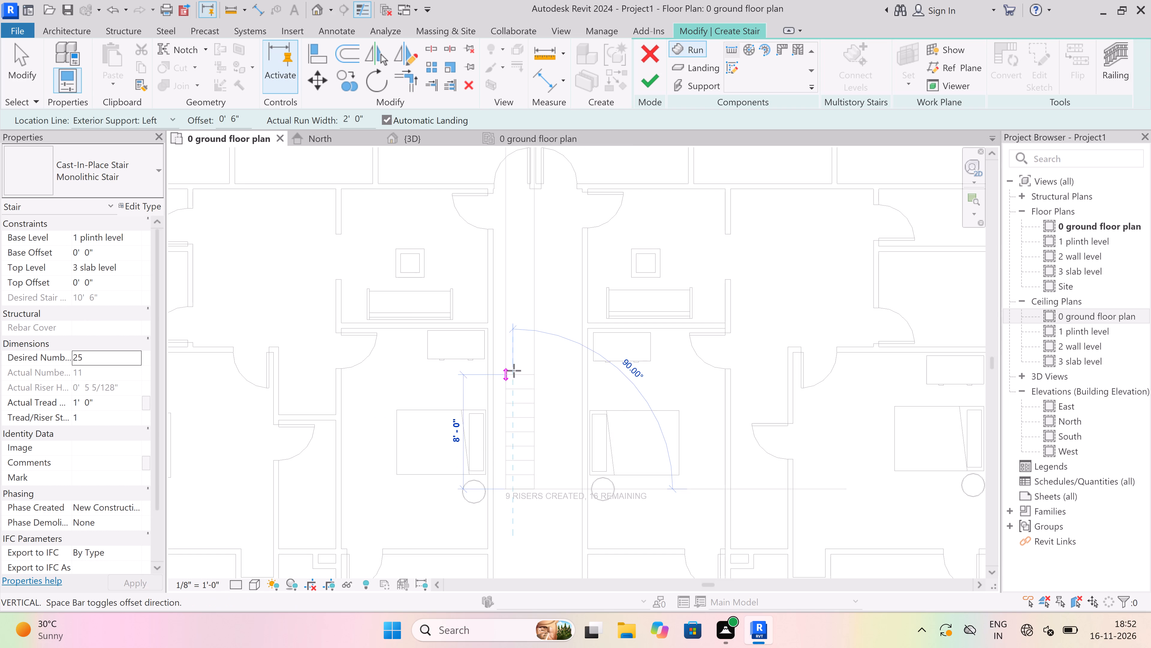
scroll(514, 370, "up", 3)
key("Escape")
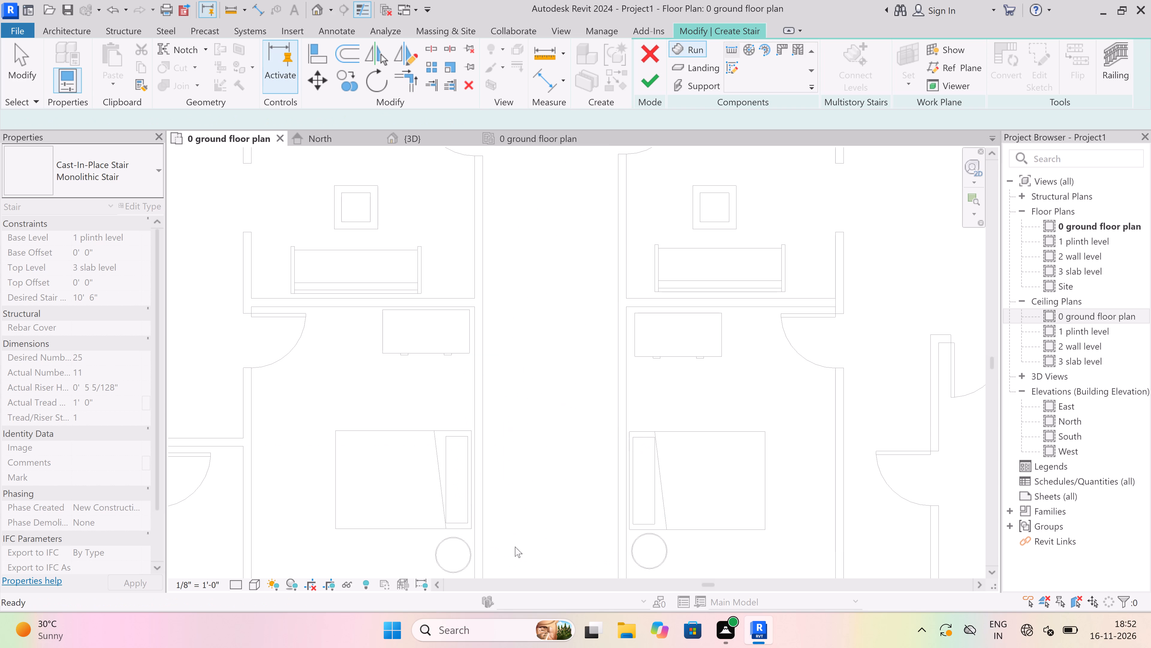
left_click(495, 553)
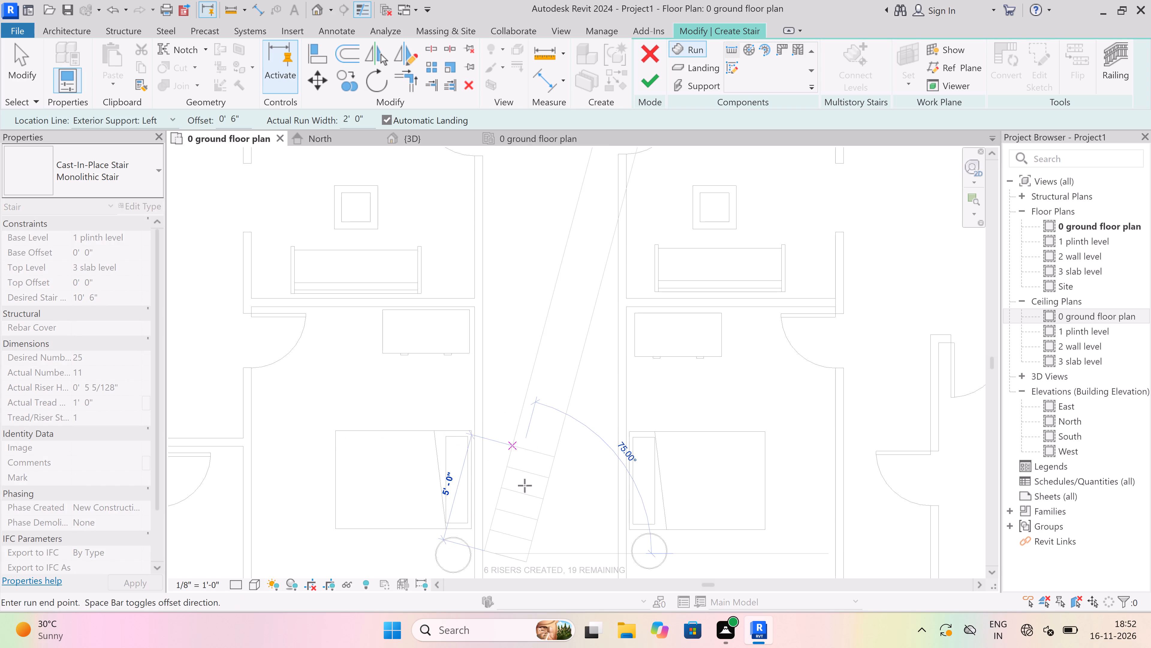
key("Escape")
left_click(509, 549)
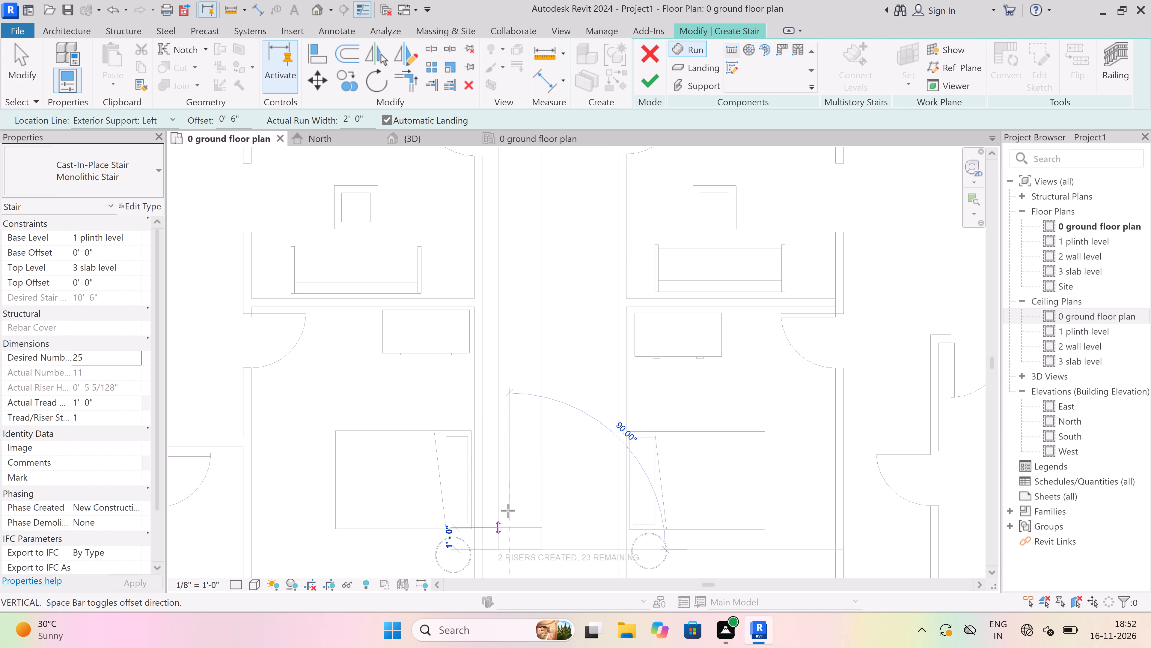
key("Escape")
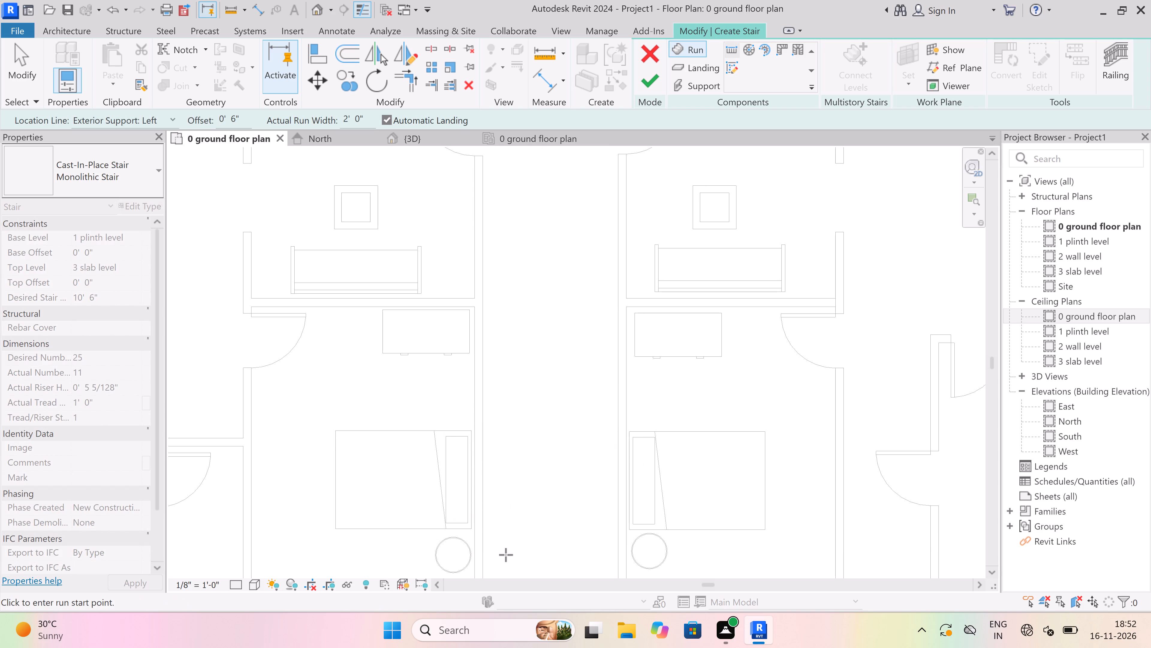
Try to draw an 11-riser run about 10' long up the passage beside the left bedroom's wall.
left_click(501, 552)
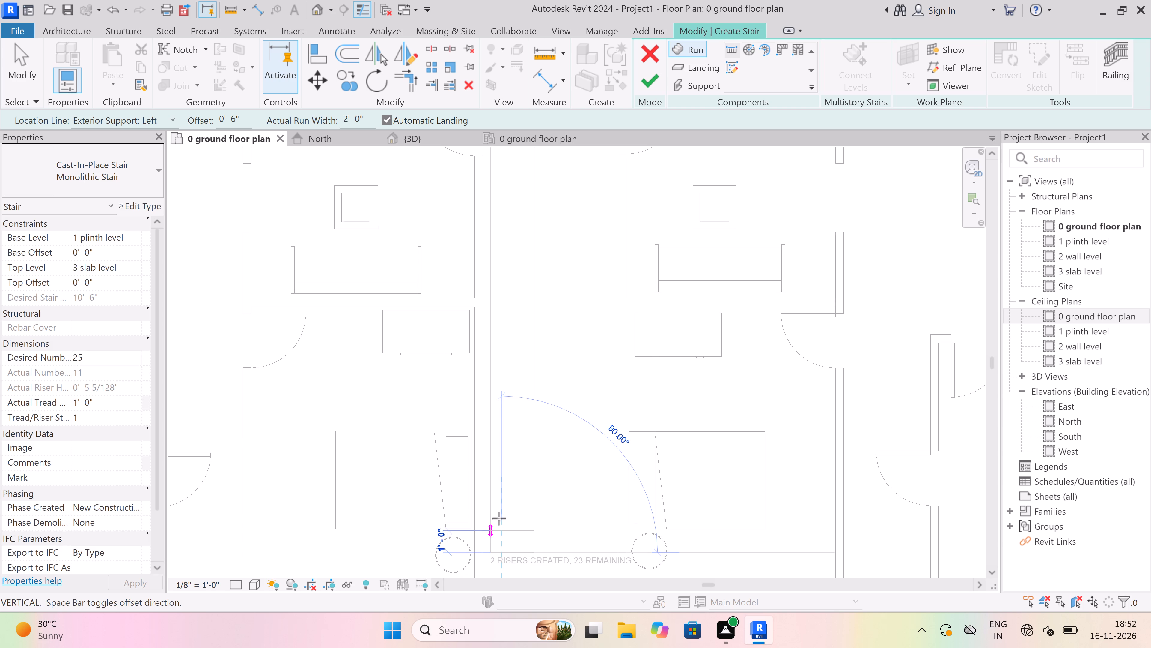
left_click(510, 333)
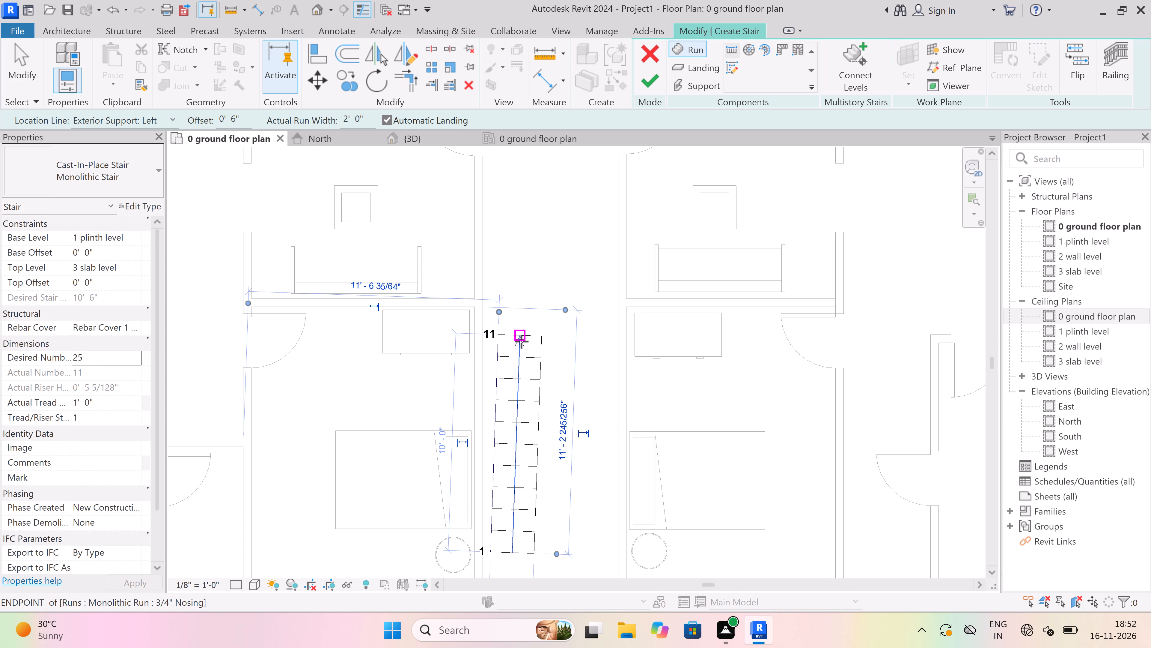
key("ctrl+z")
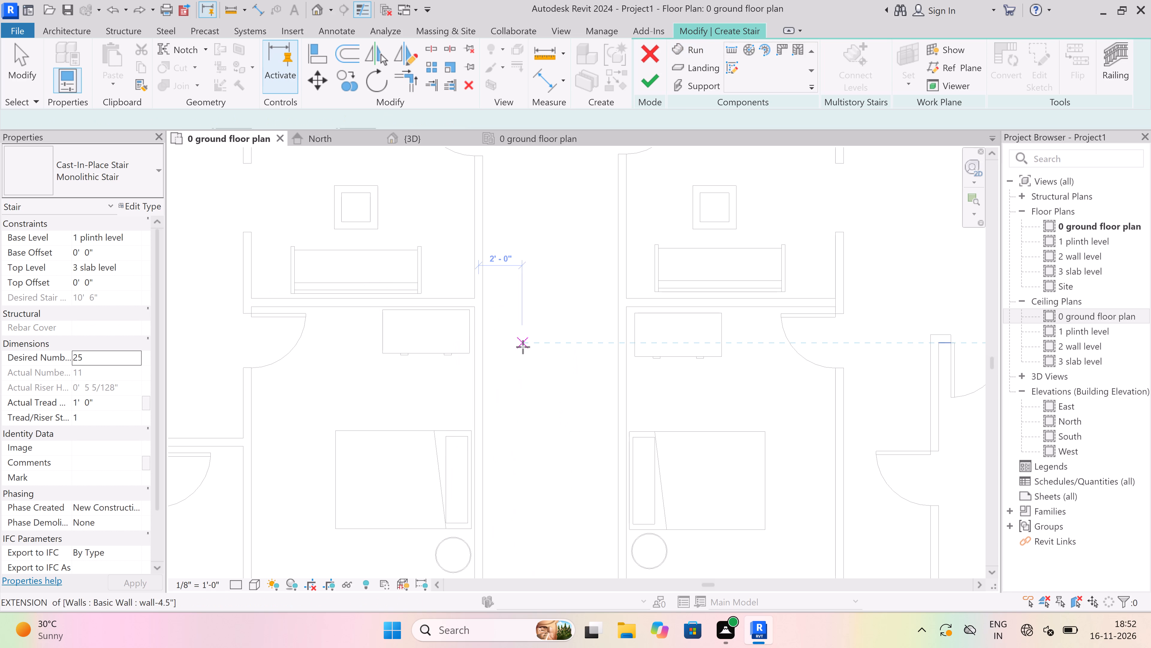
Undo the last stair run attempt beside the left bedroom's wall and leave the Run command.
key("ctrl+z")
left_click_drag(536, 319, 484, 541)
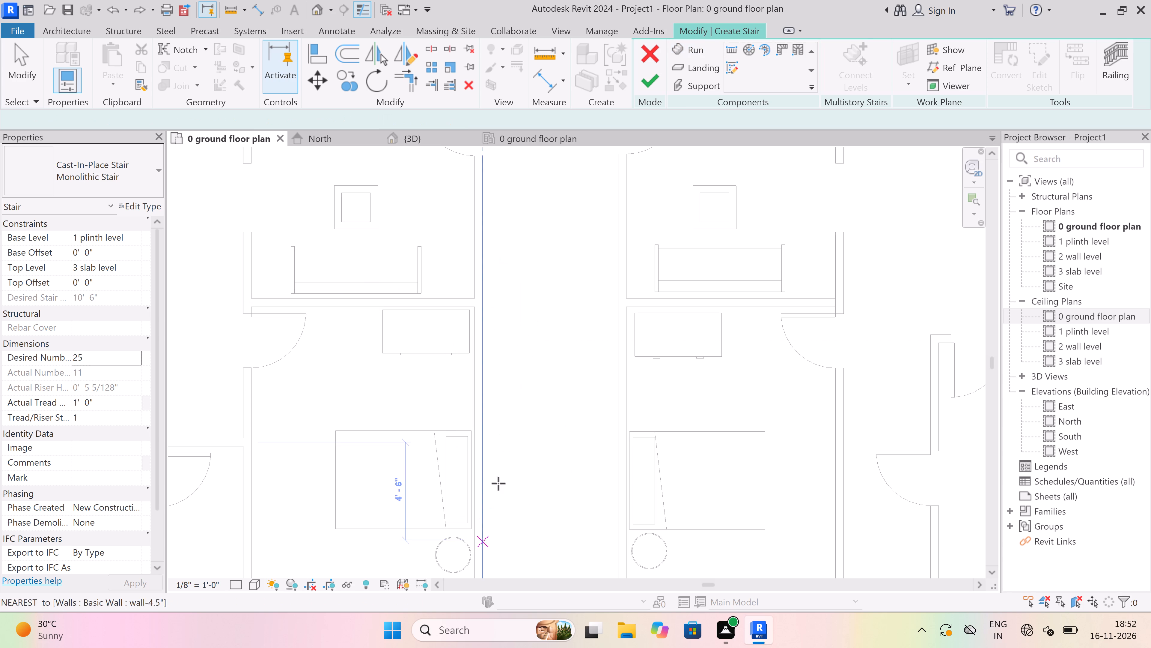
key("Escape")
key("Escape")
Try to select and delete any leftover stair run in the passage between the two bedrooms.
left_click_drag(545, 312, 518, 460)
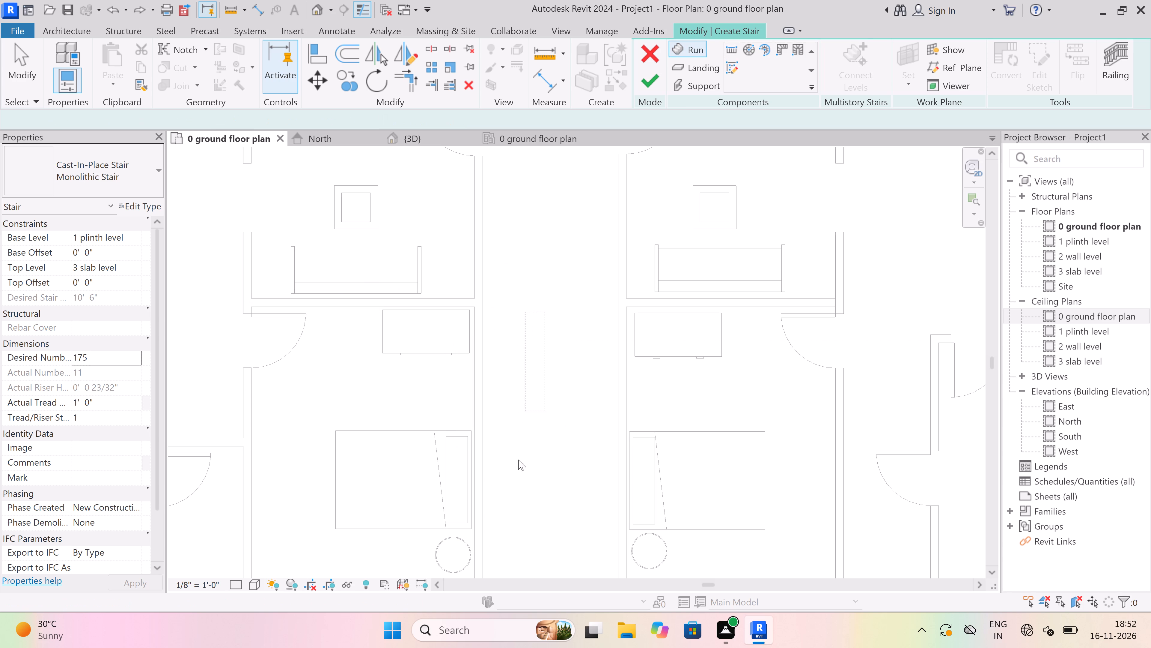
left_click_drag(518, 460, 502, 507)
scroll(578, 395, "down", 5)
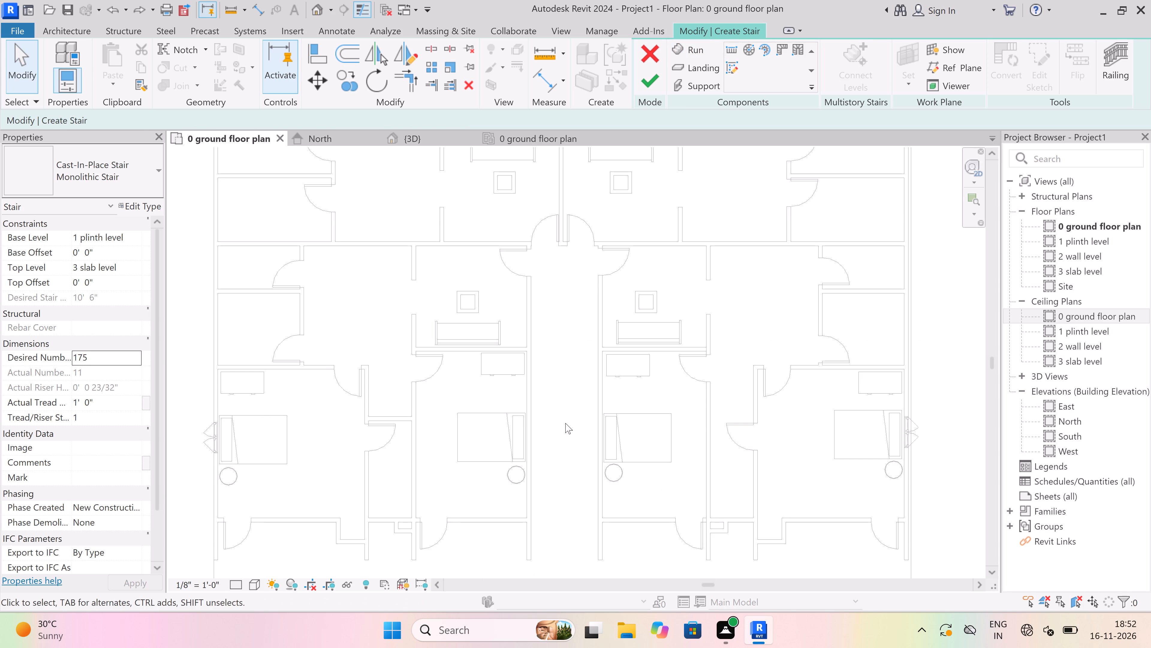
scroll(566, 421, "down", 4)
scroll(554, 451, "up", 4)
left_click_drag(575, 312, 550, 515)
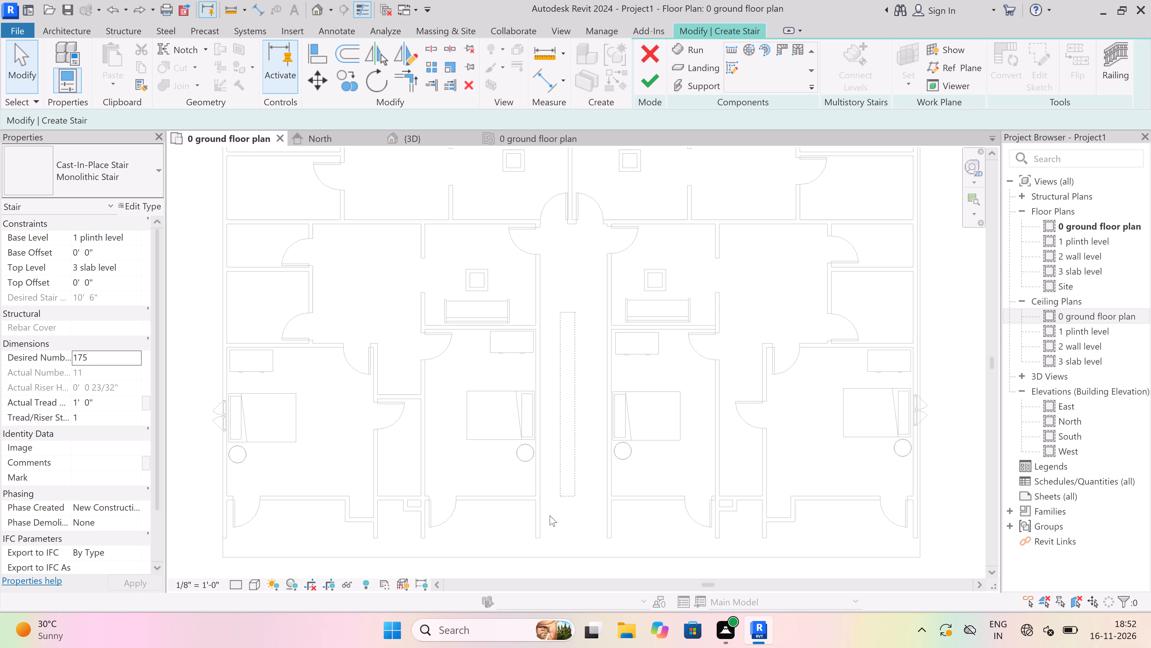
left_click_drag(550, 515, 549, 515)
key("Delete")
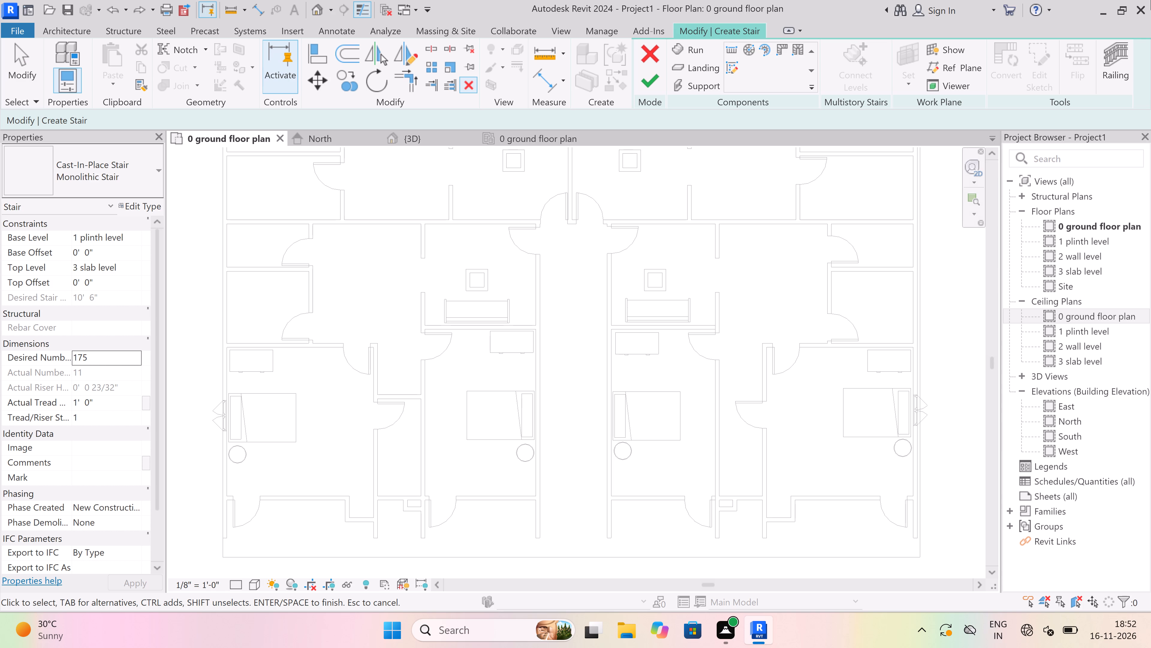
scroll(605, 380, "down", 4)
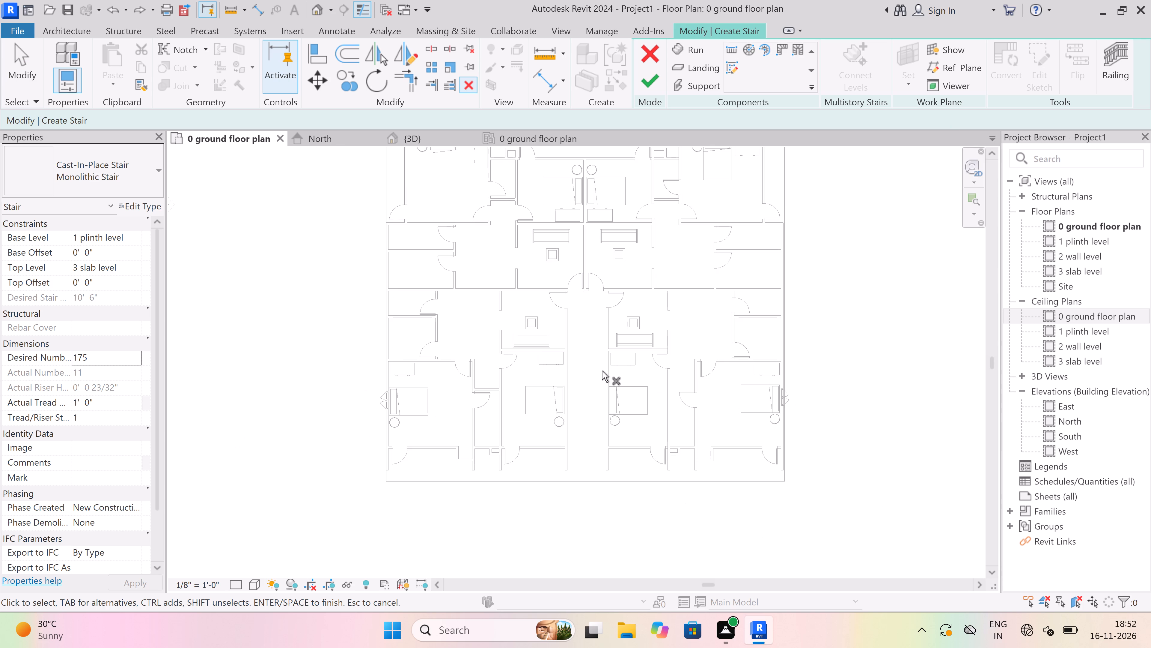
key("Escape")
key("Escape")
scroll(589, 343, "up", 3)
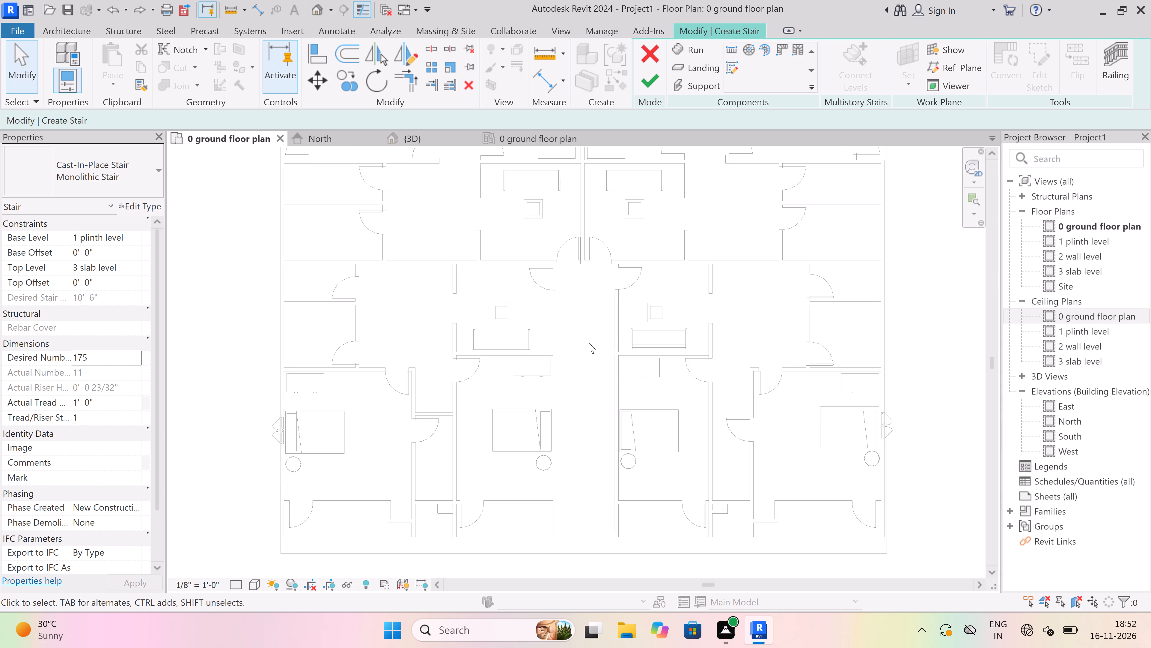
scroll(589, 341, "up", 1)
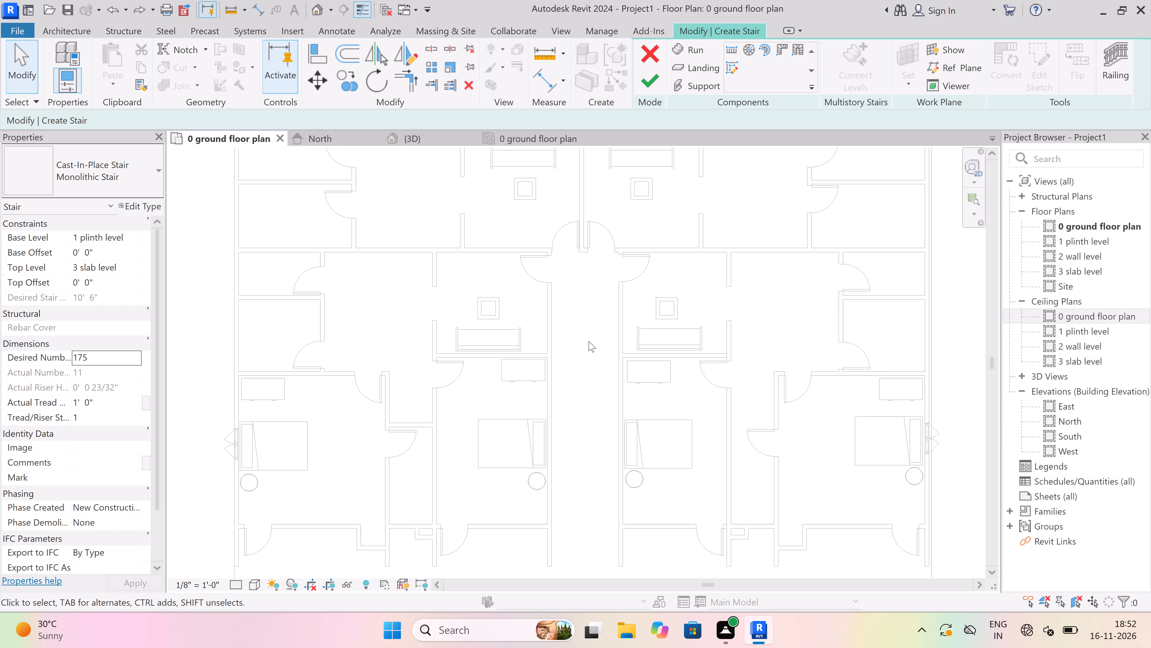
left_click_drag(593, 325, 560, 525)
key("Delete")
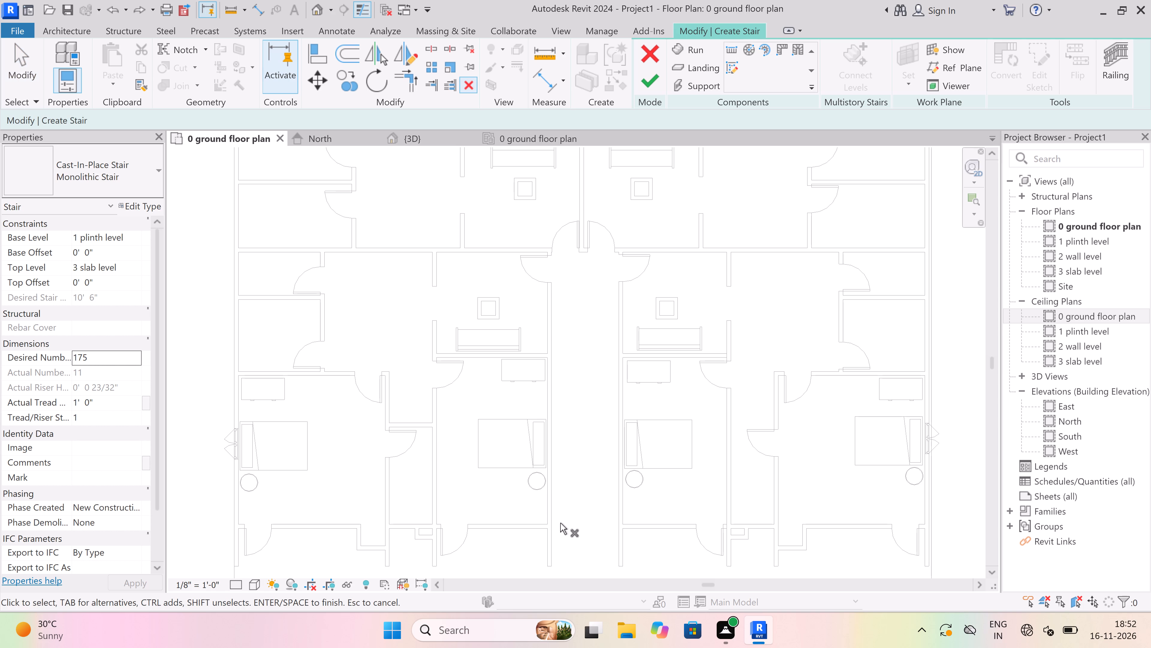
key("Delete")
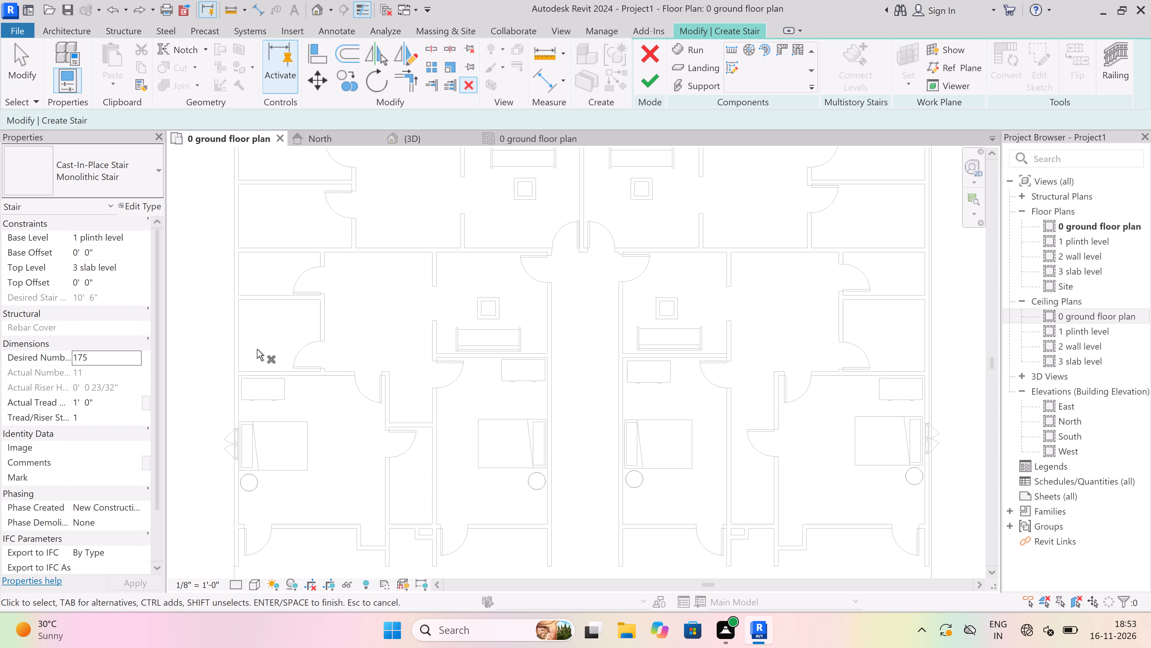
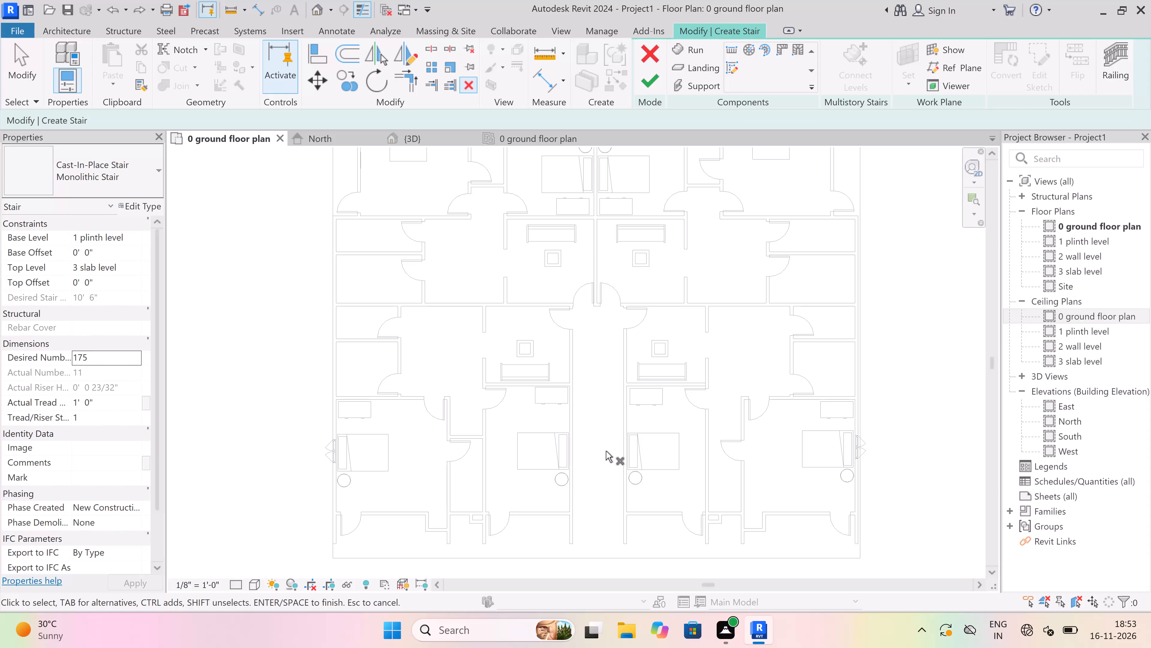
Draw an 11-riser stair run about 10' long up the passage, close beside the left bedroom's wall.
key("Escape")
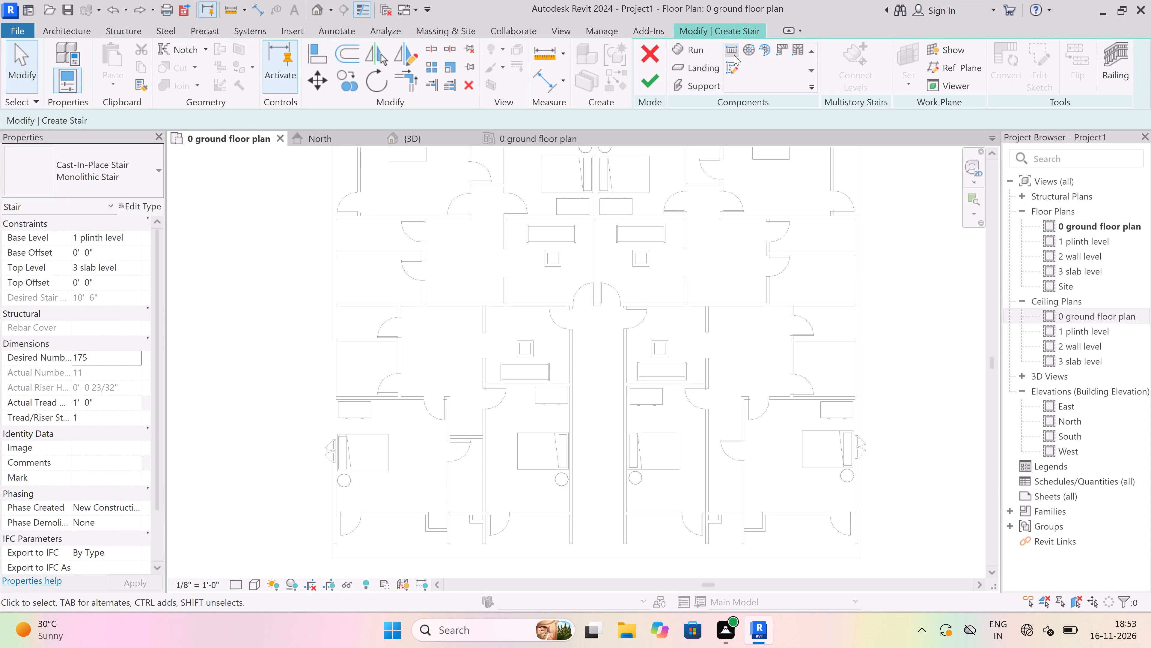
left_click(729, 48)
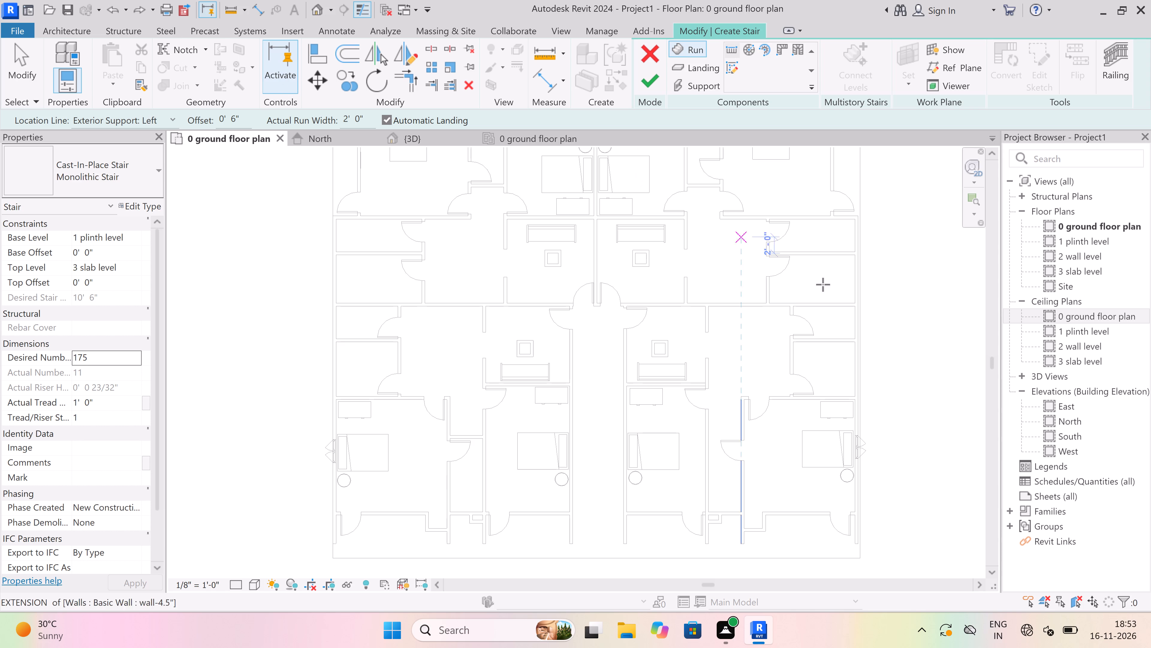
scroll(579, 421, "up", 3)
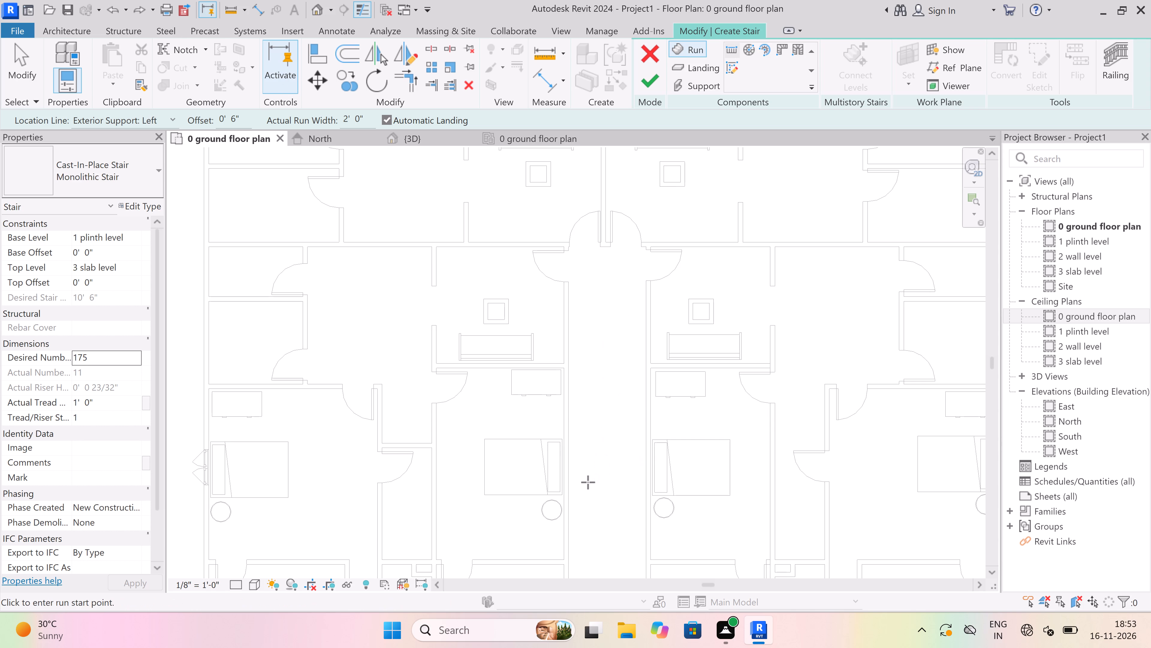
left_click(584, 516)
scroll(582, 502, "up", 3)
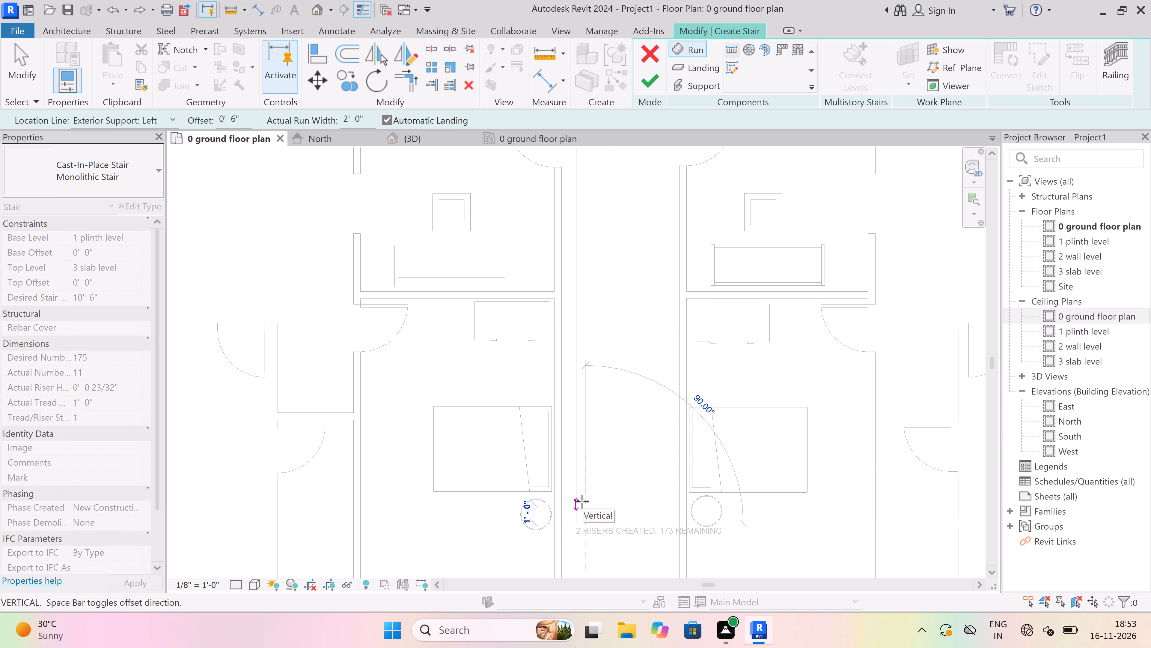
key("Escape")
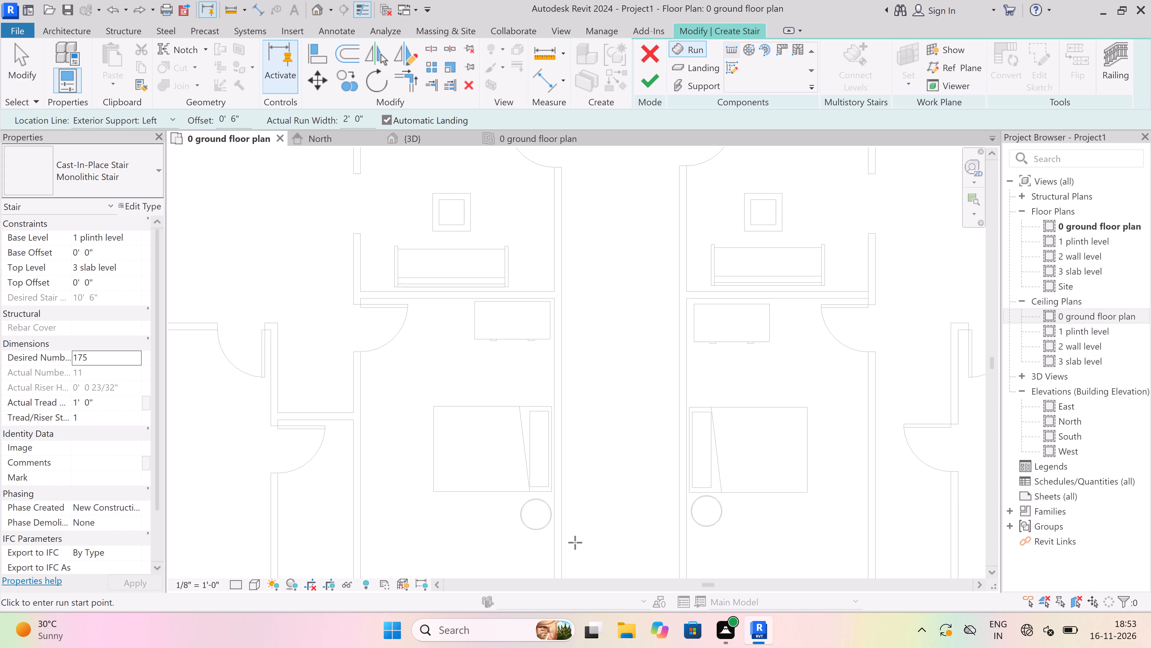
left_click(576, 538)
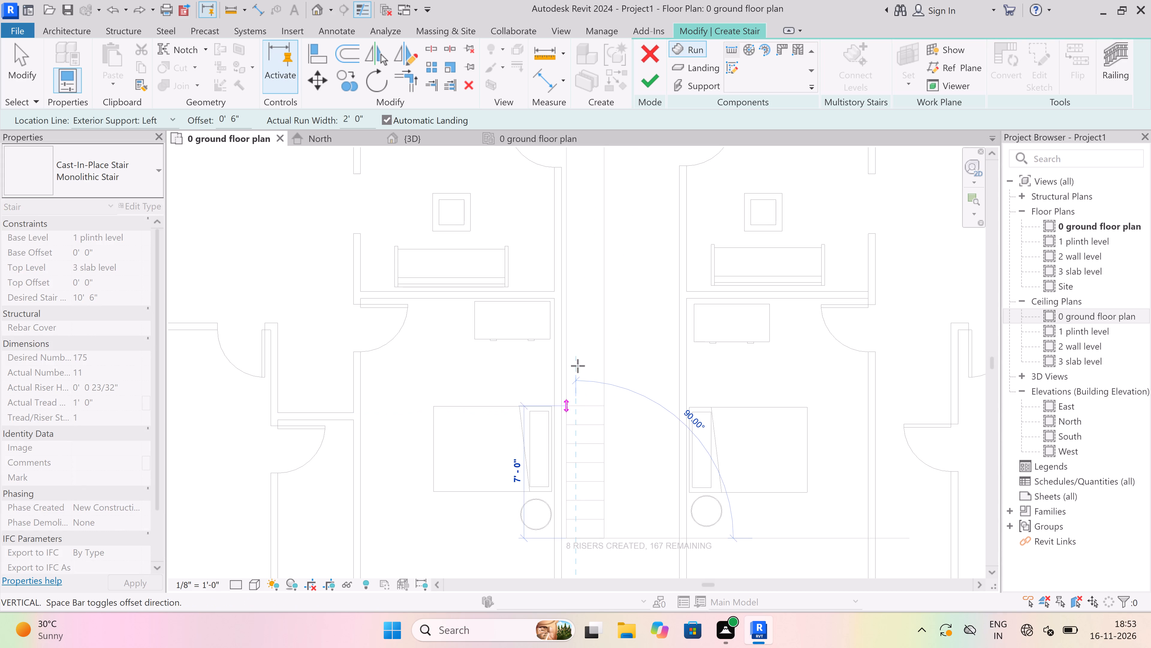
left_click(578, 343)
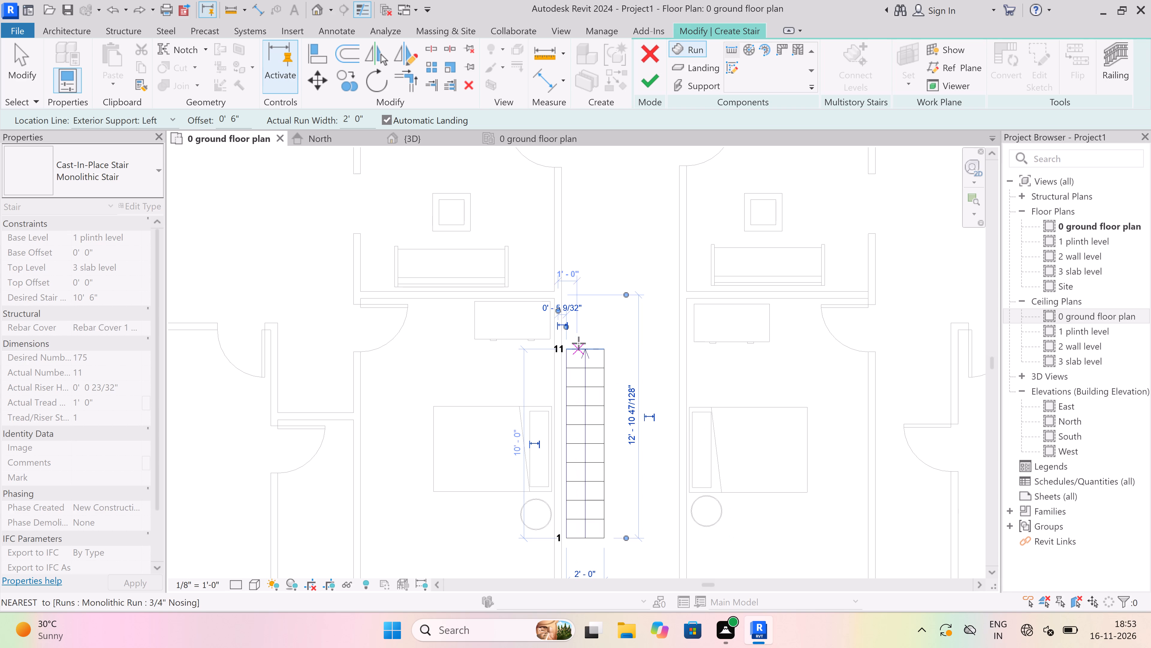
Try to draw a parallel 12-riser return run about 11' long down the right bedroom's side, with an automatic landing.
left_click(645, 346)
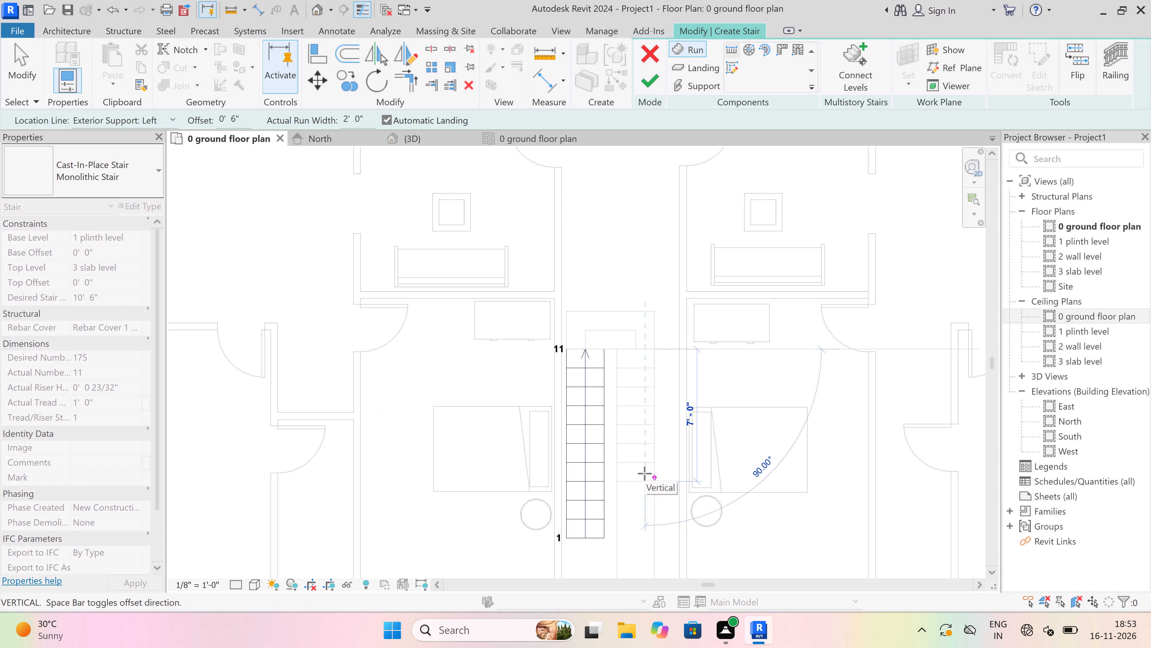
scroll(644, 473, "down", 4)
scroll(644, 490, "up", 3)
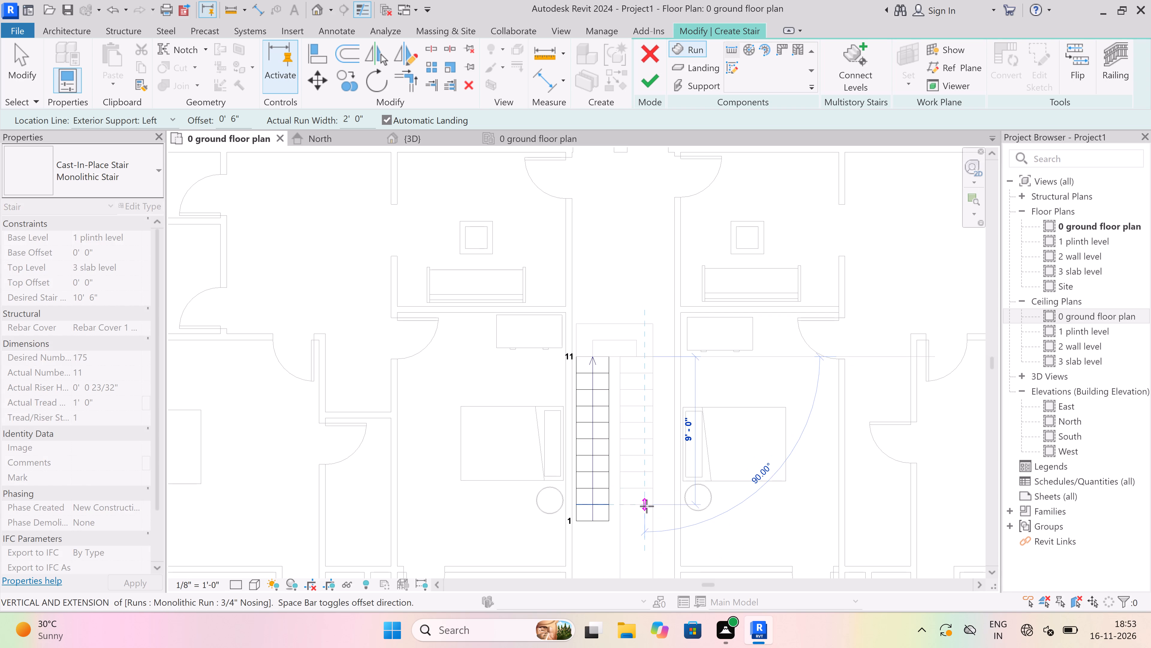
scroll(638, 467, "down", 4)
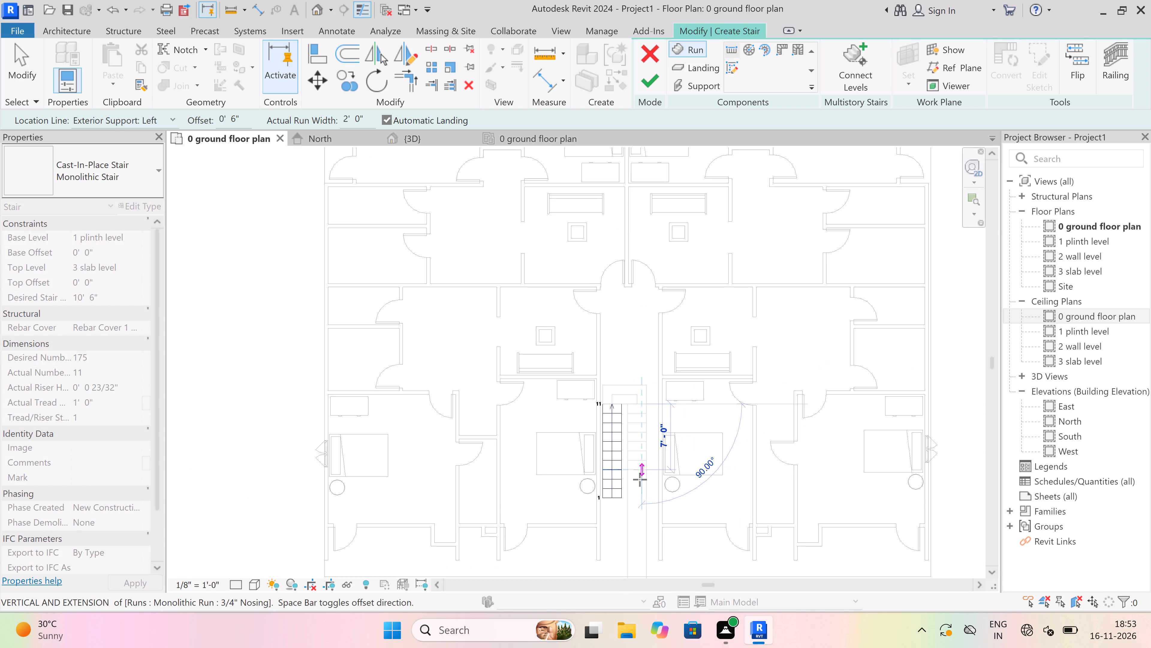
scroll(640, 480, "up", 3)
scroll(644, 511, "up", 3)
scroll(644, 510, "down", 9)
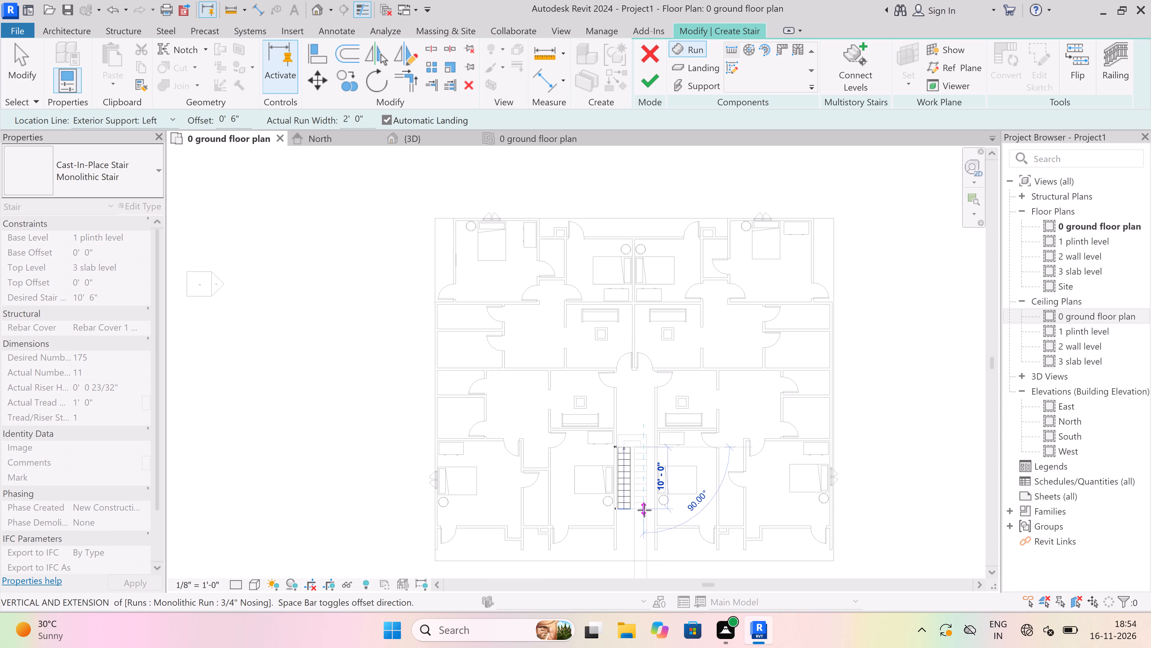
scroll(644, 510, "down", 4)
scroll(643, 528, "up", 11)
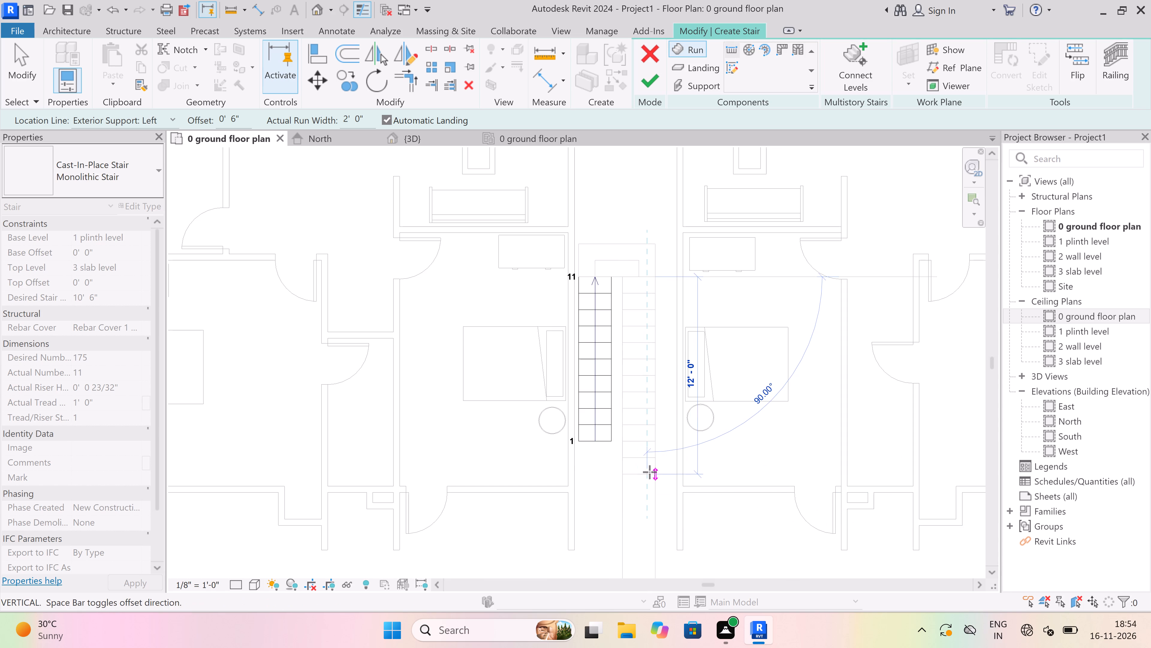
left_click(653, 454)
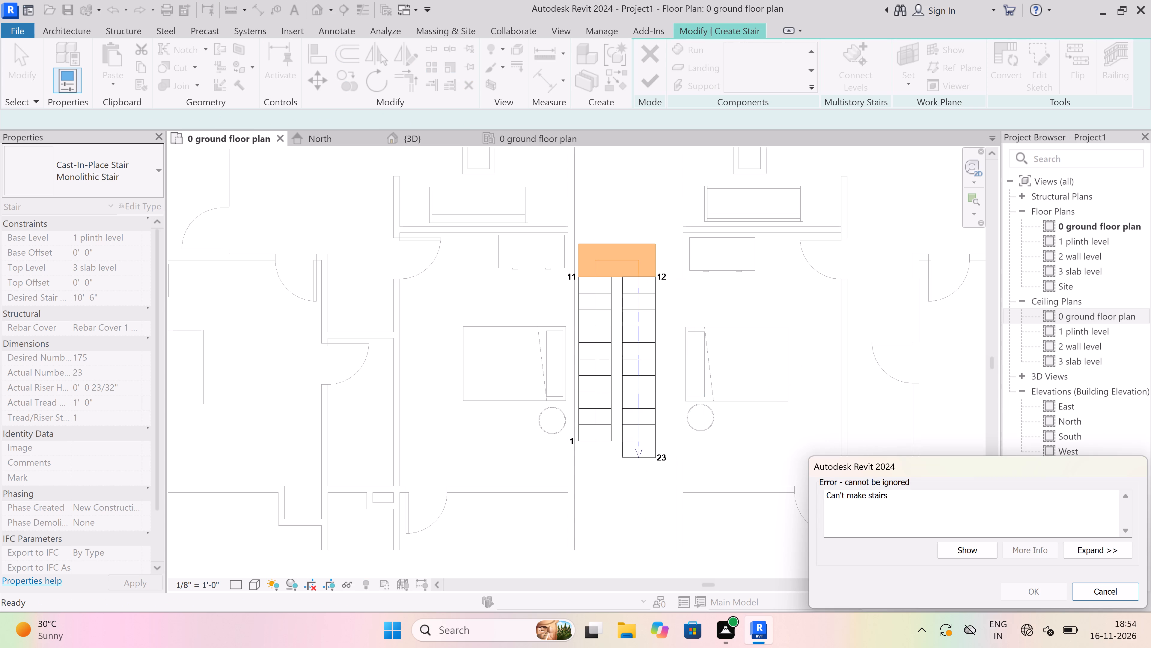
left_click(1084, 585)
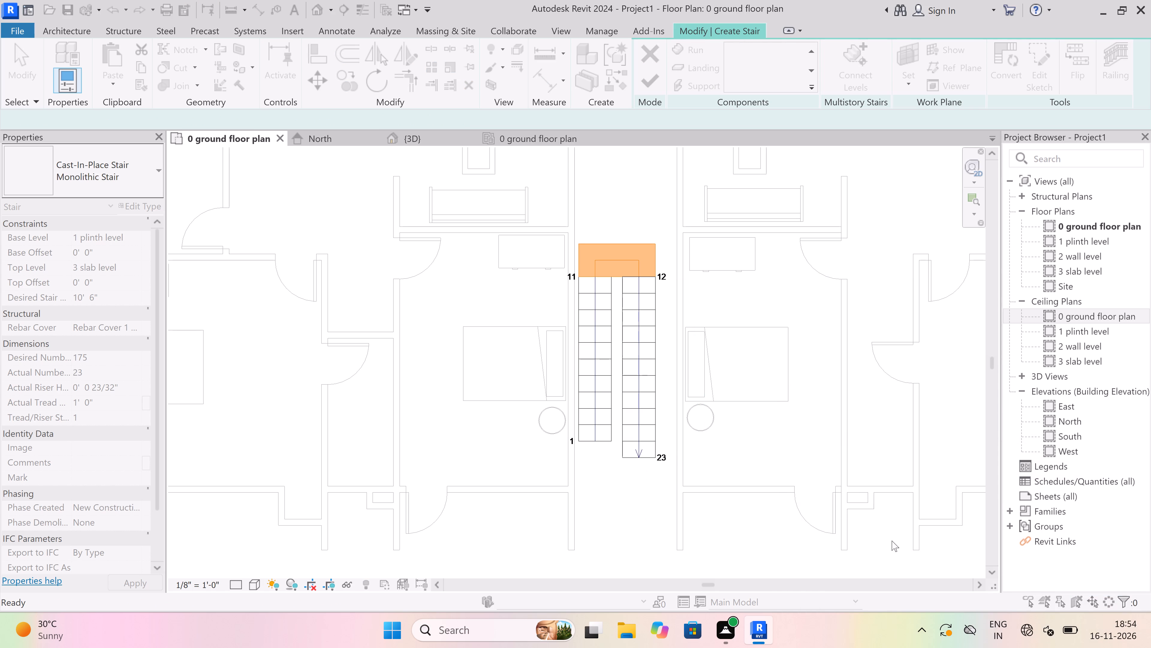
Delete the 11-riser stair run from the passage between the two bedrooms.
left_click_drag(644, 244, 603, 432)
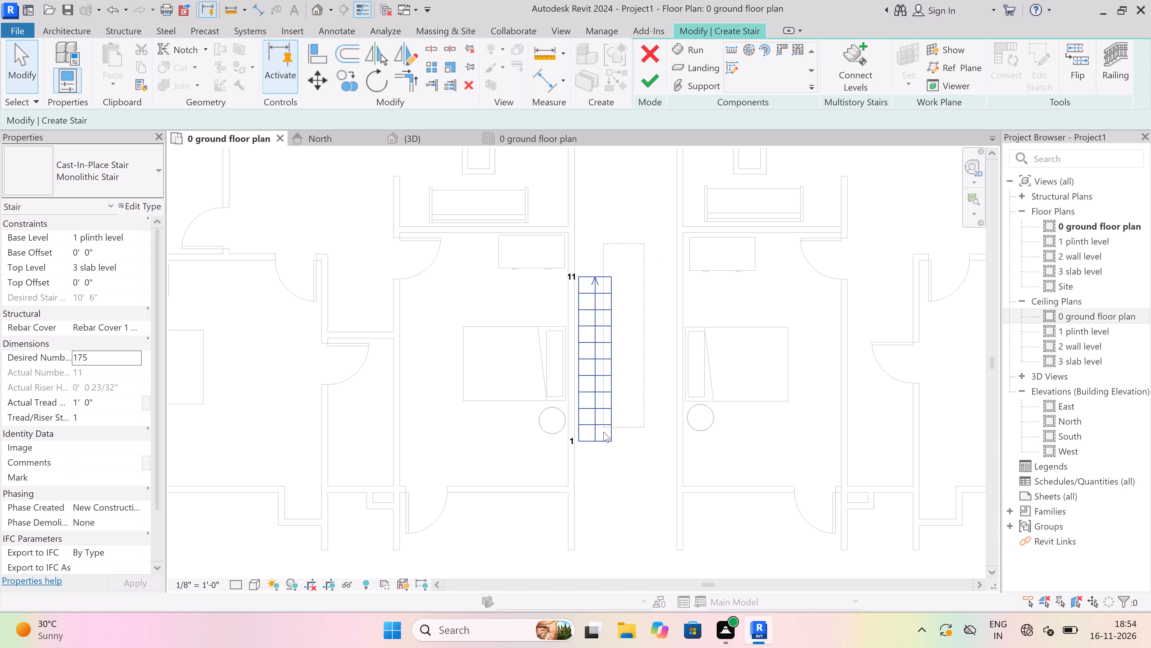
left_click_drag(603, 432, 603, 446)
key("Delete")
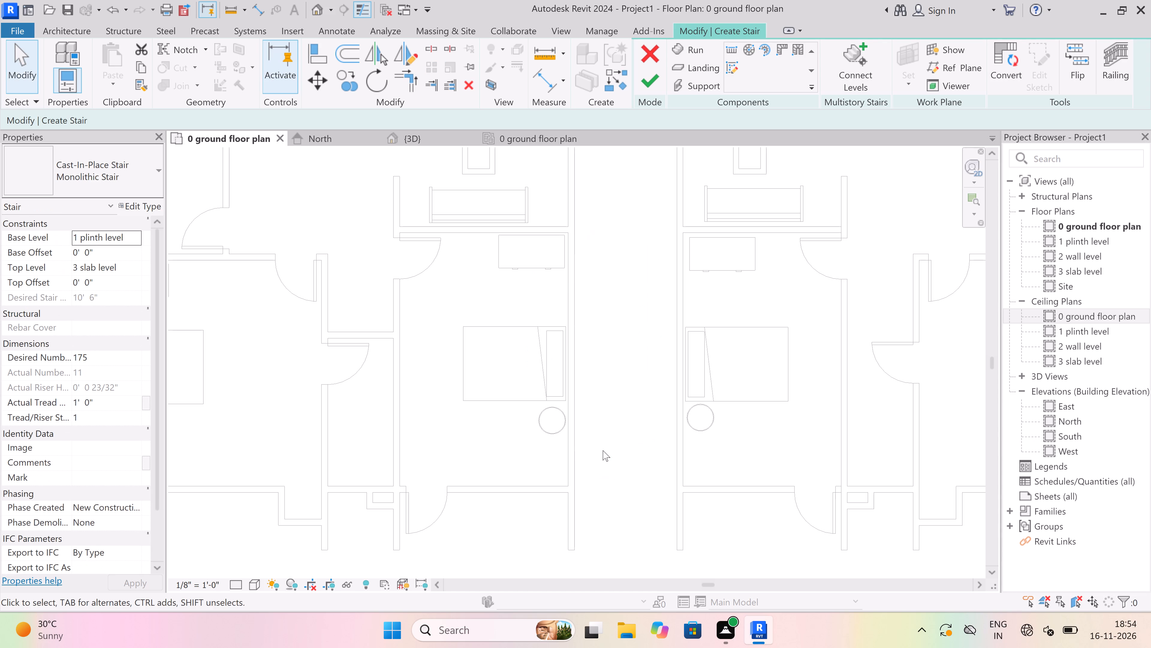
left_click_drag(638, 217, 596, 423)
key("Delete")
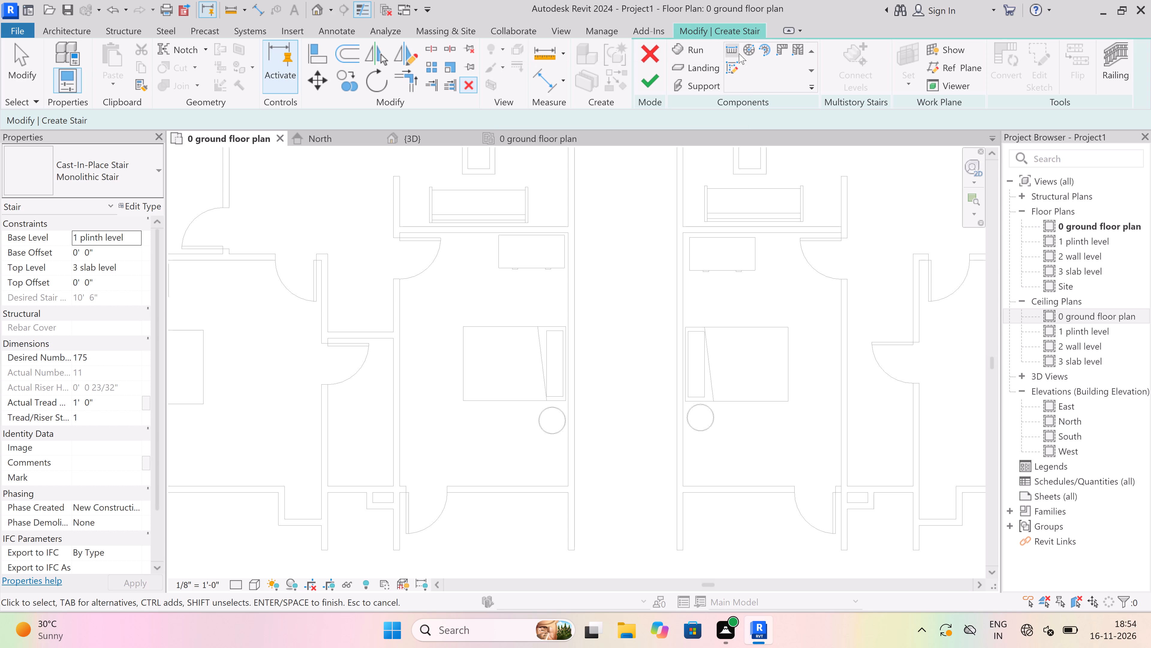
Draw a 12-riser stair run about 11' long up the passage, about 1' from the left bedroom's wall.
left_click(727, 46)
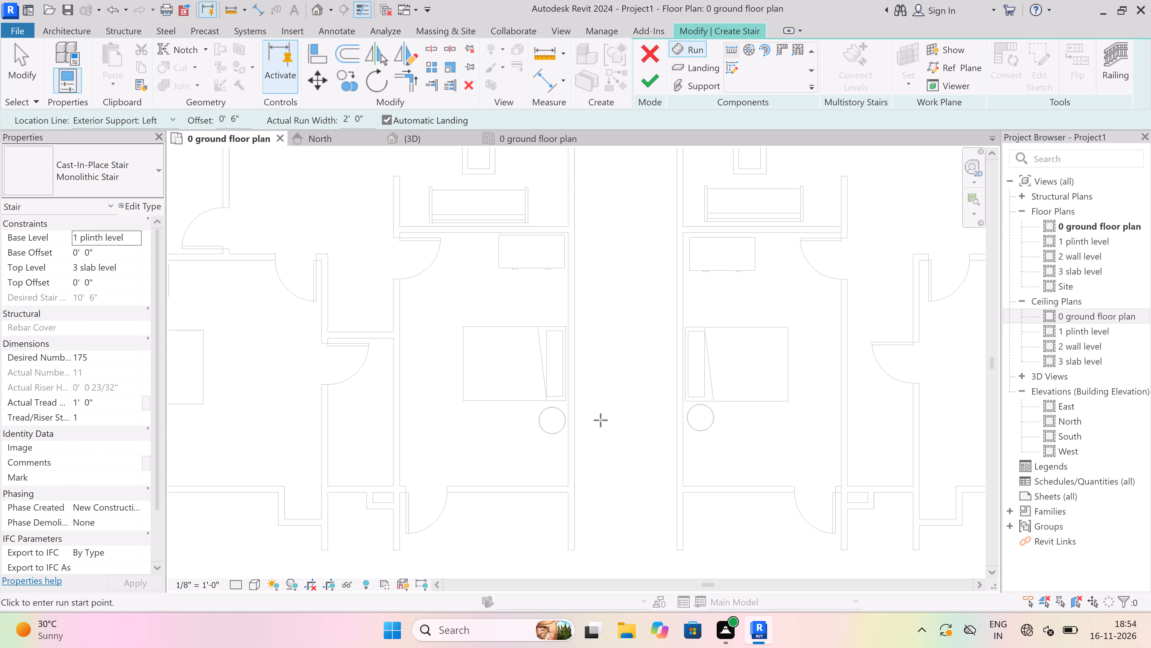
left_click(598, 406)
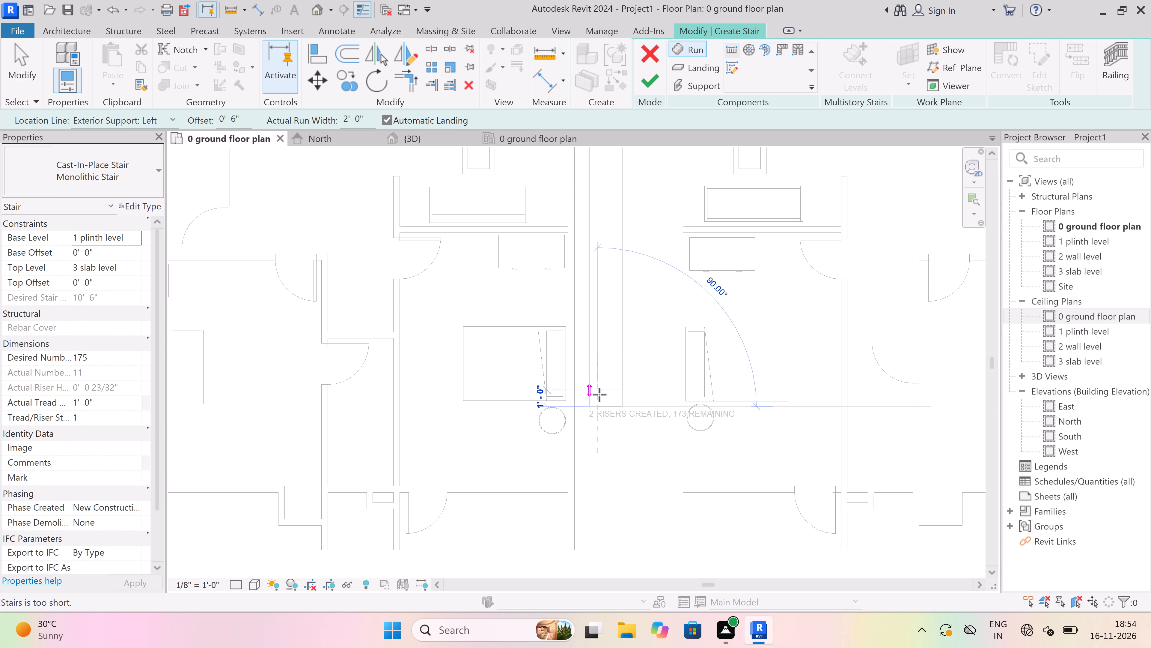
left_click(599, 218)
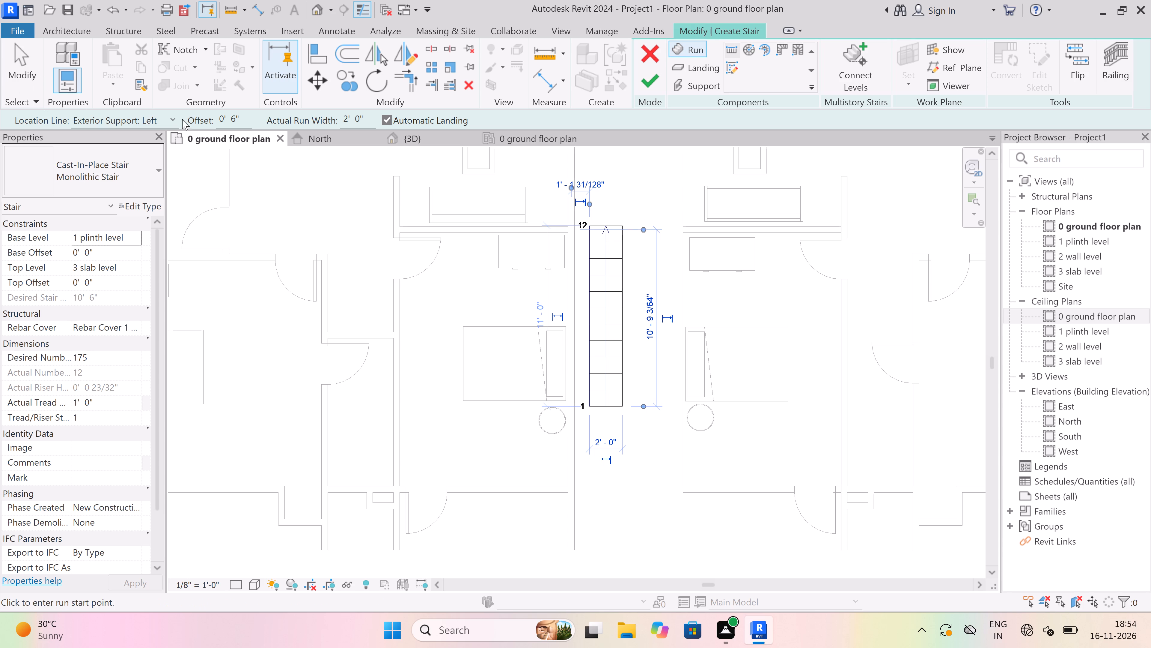
Set the stair run's location line to Exterior Support: Right.
left_click(170, 115)
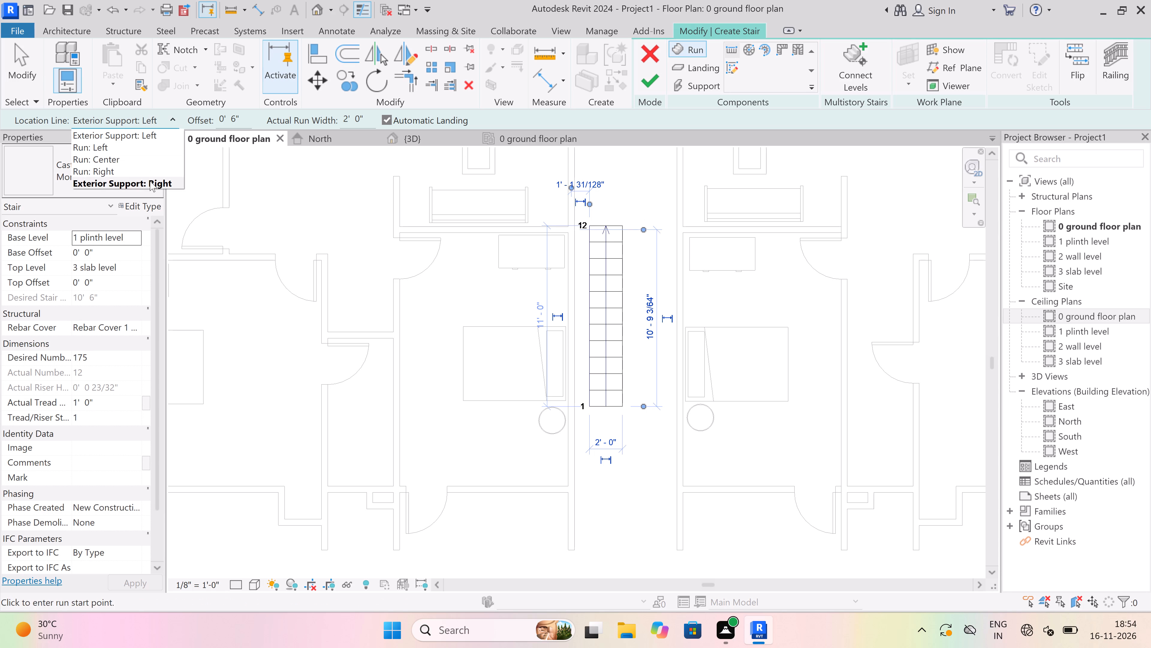
left_click(150, 181)
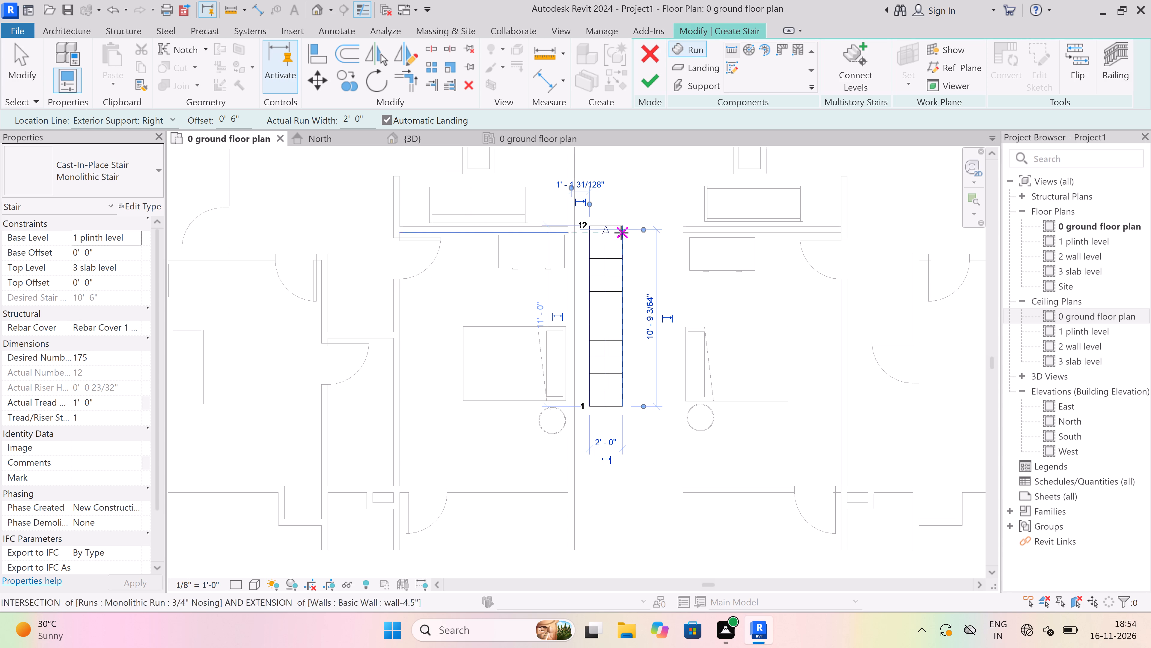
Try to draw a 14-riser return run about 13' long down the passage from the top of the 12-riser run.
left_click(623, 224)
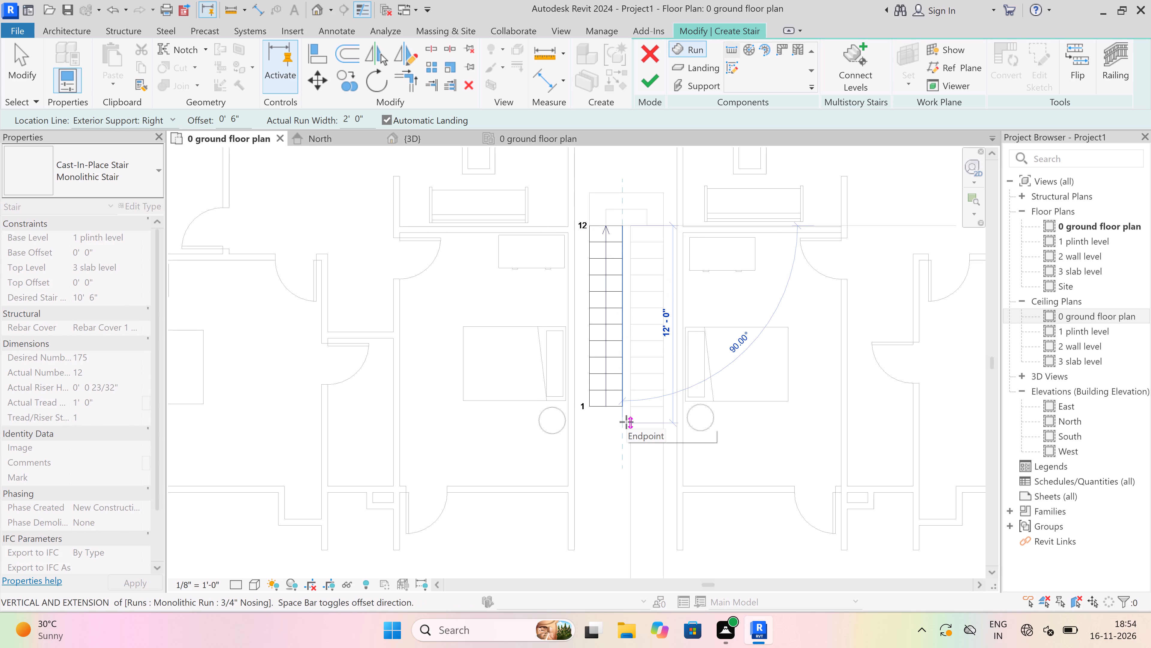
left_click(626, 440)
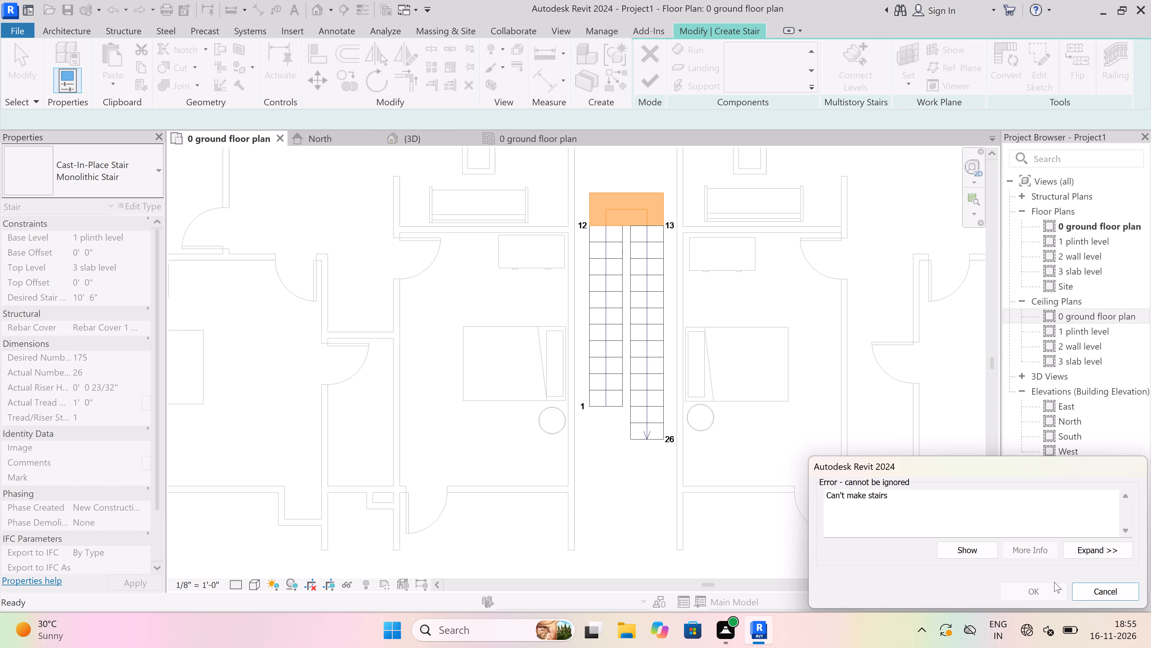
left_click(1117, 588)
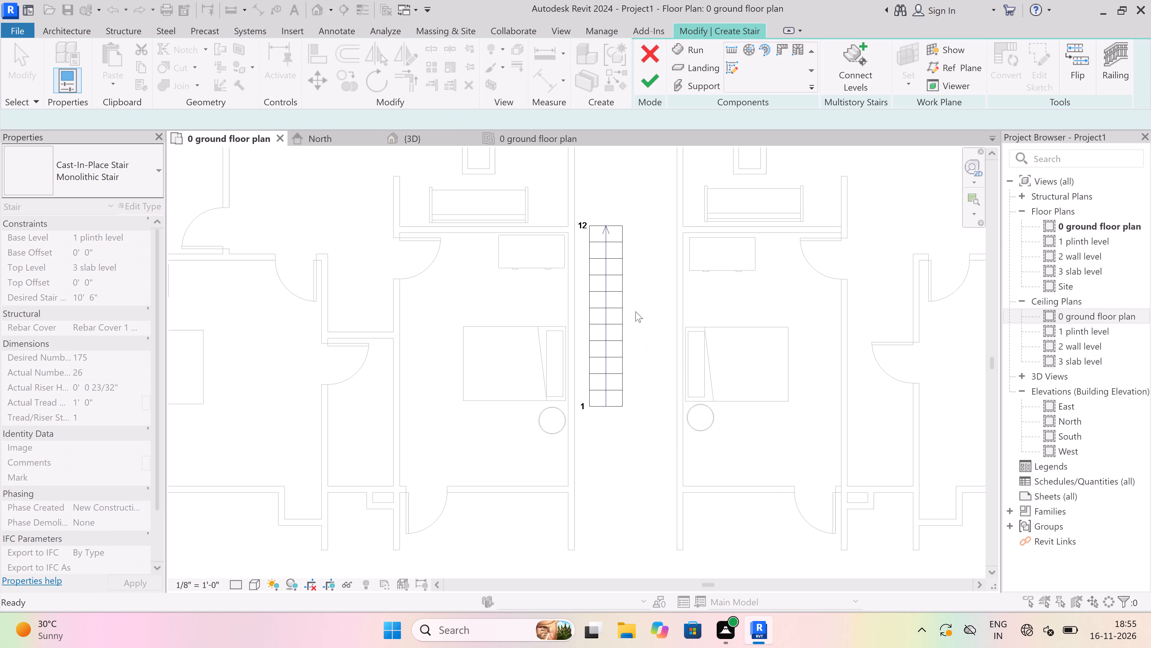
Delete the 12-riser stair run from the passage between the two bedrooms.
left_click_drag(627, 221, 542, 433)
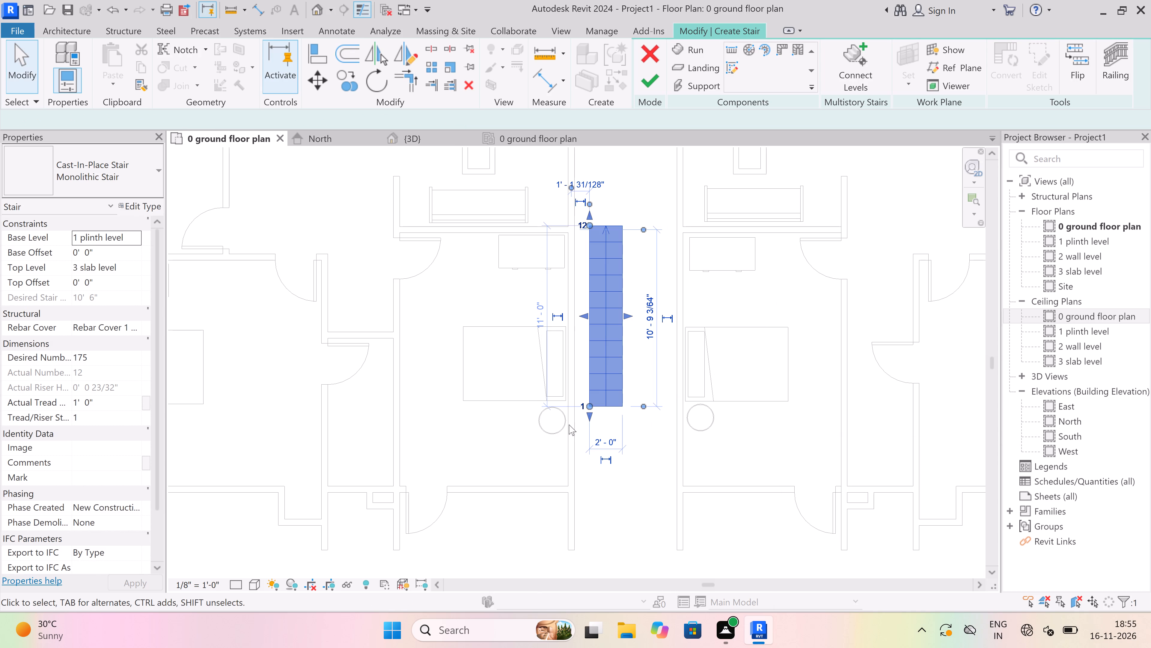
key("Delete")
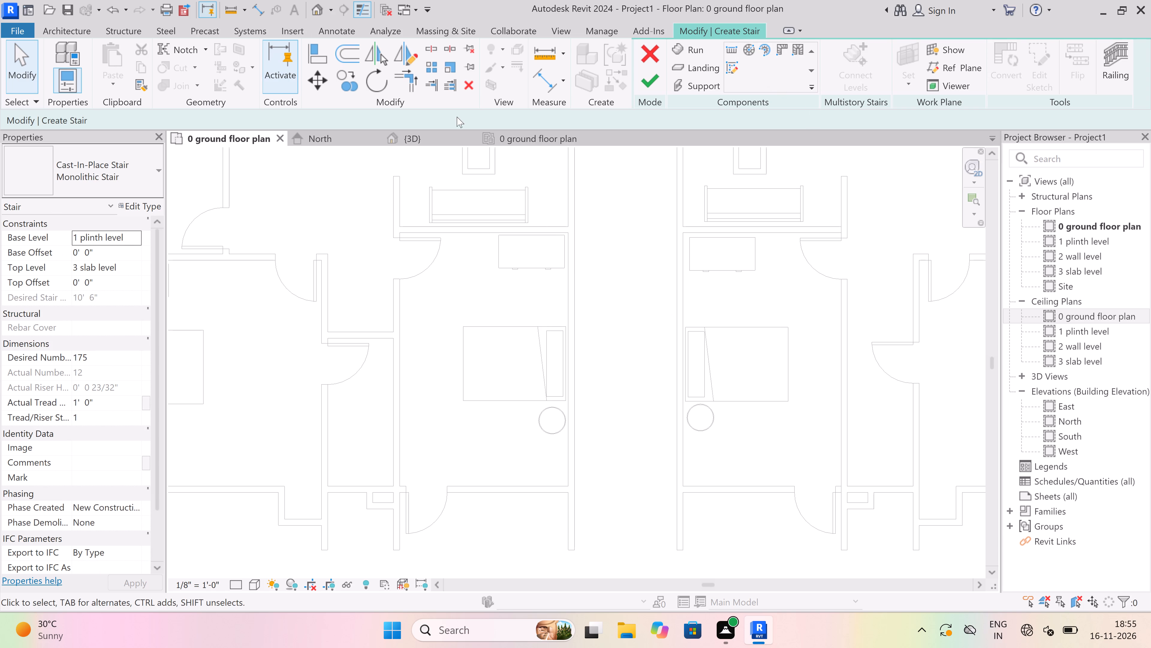
Restart the Run command and set the stair's desired number of risers to 25.
left_click(734, 49)
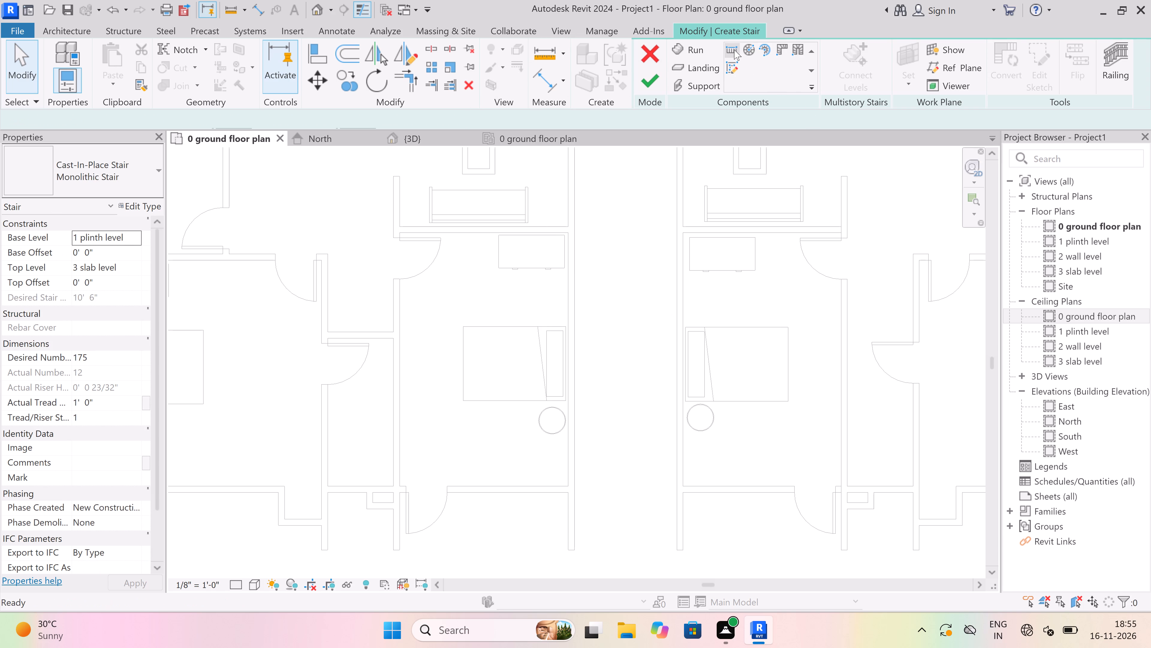
left_click(95, 357)
key("BackSpace")
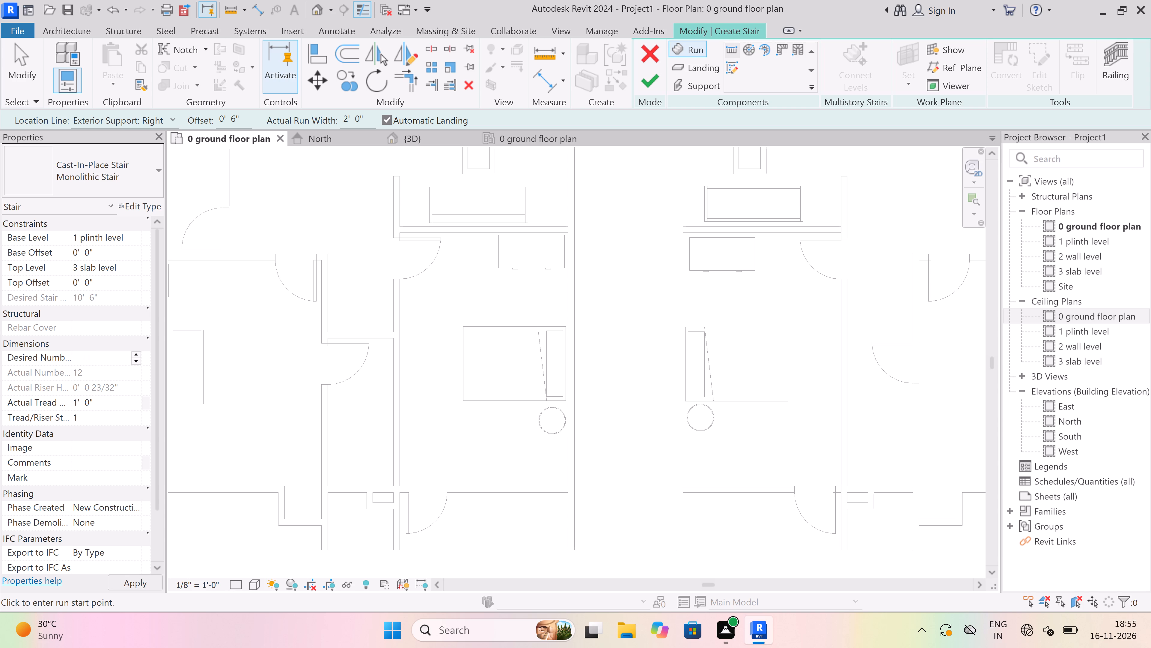
type("25")
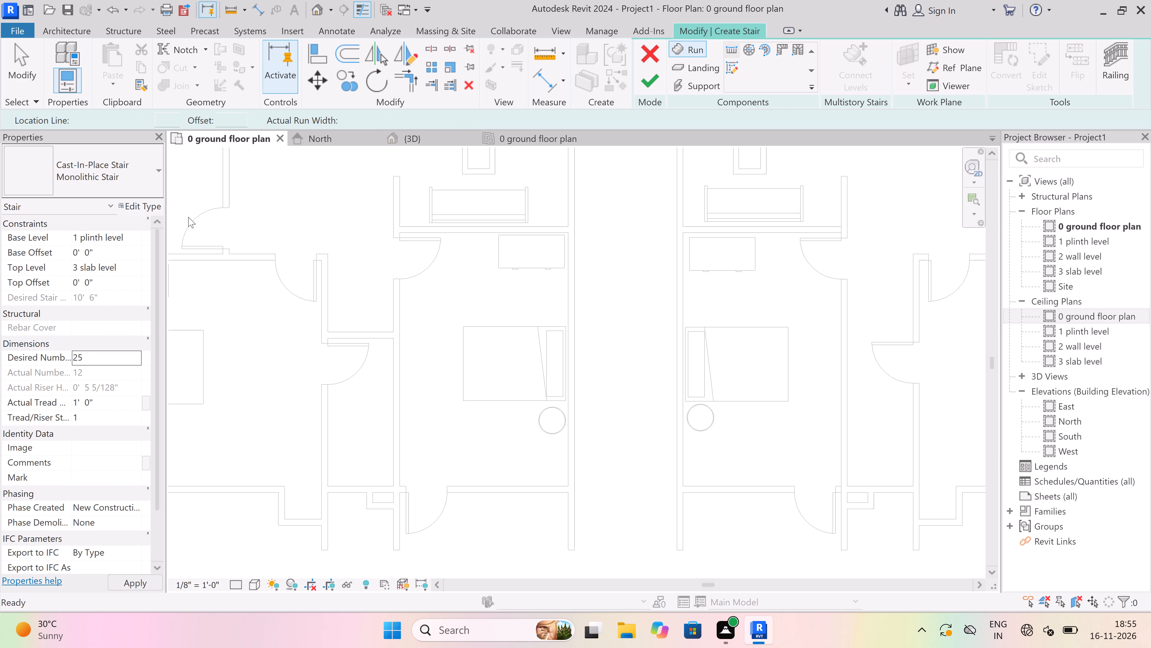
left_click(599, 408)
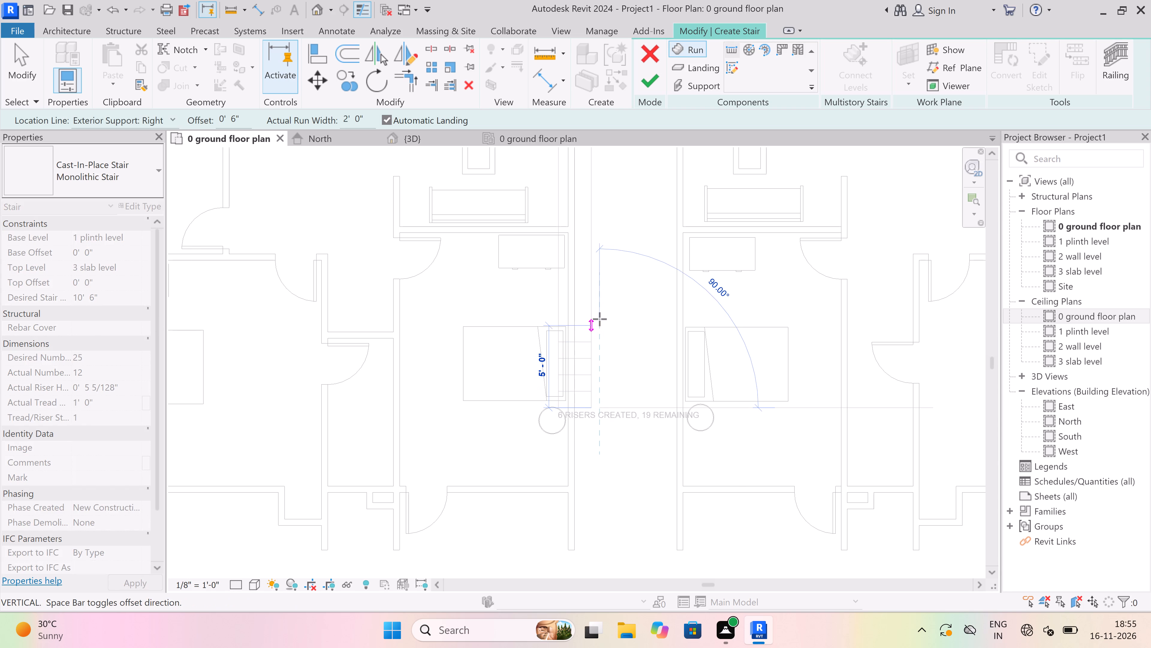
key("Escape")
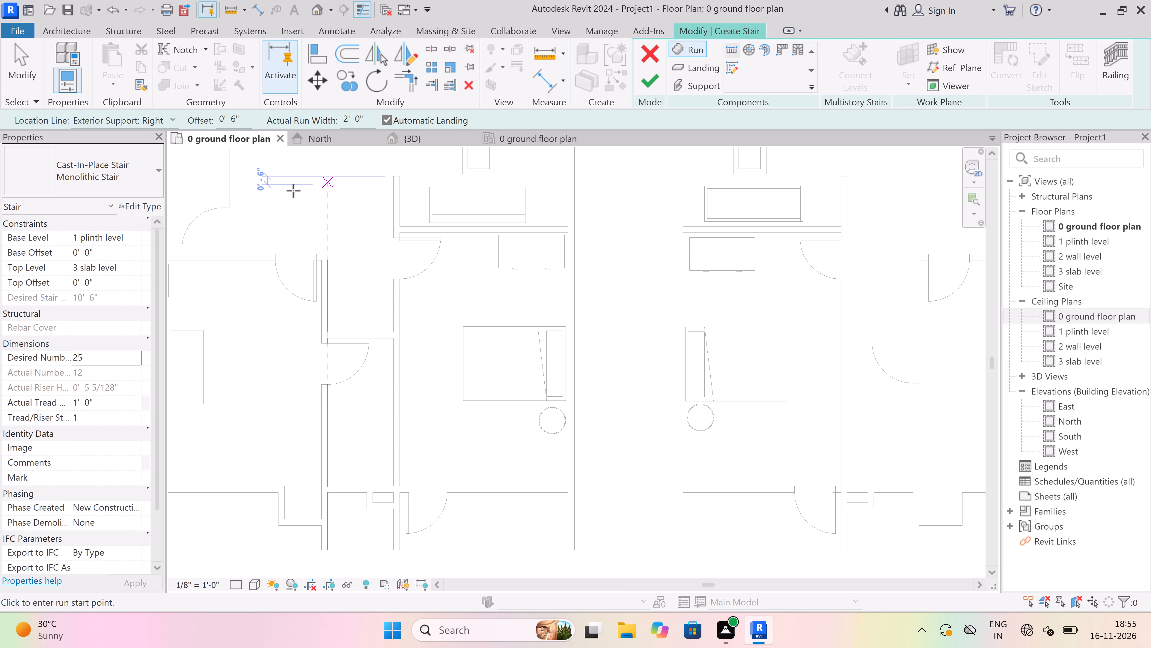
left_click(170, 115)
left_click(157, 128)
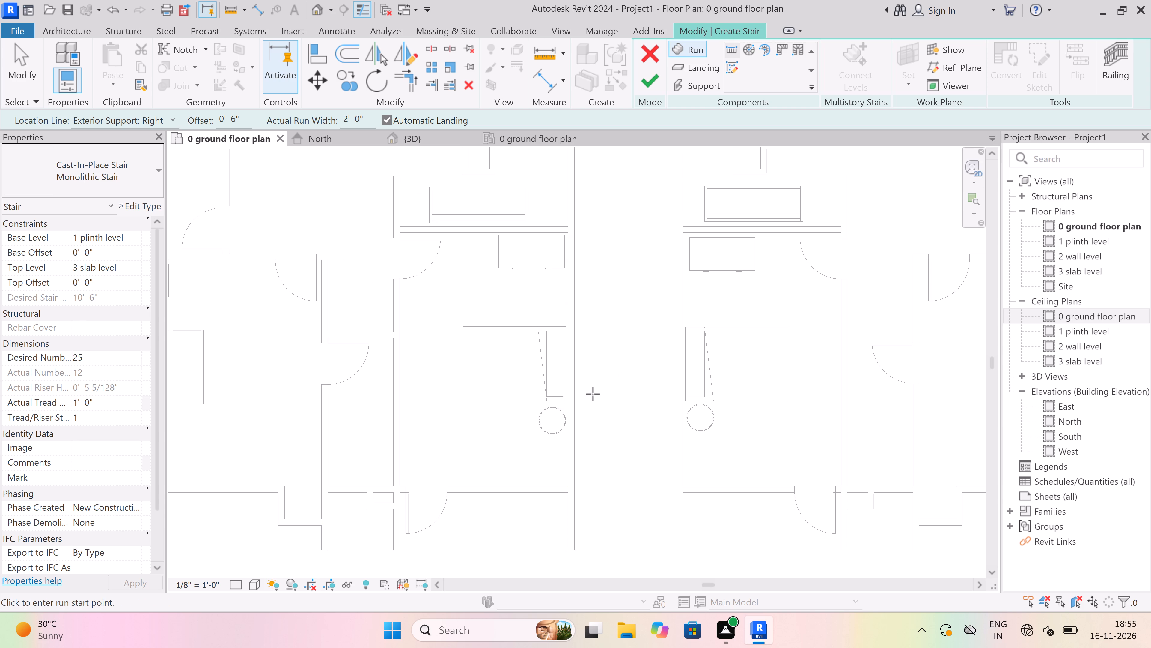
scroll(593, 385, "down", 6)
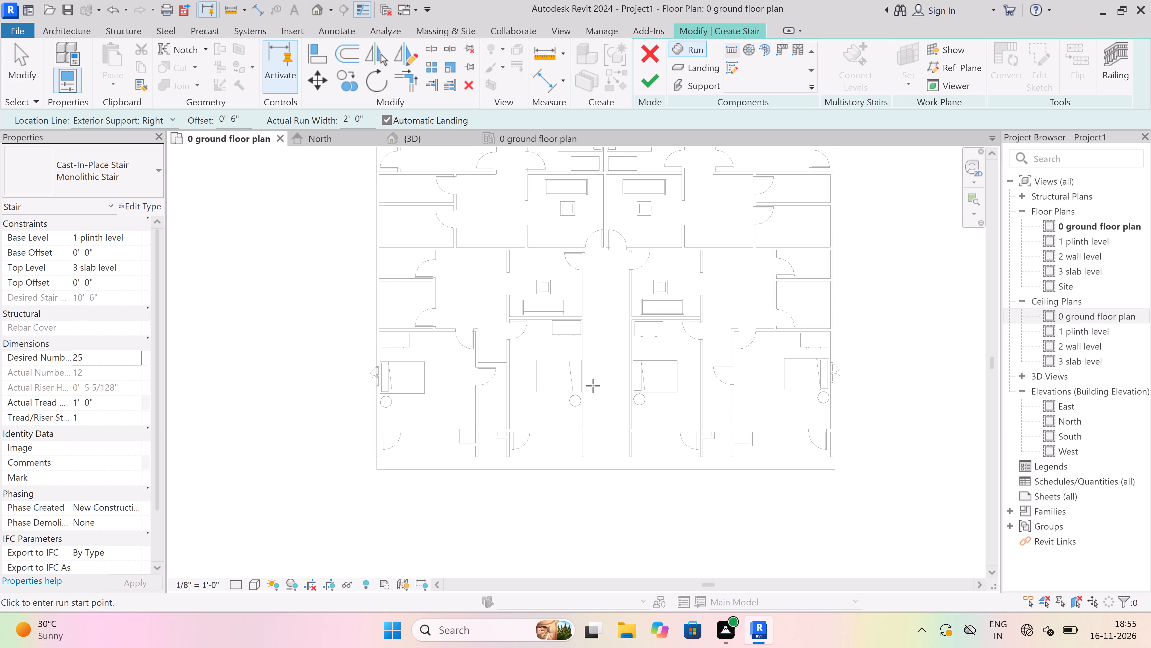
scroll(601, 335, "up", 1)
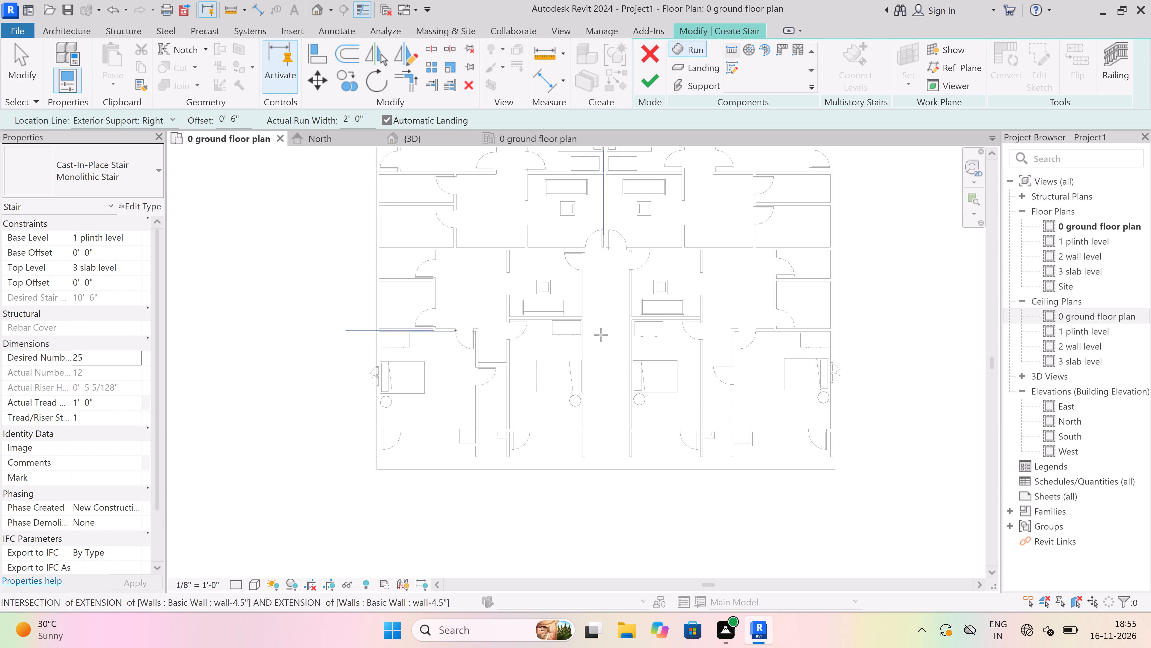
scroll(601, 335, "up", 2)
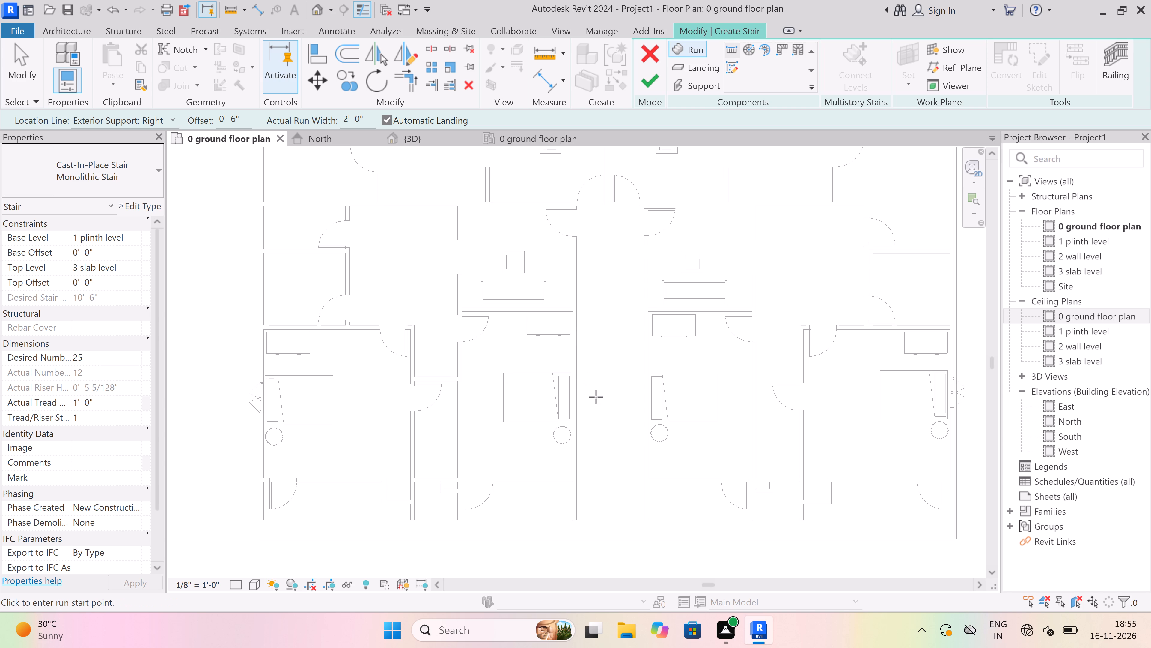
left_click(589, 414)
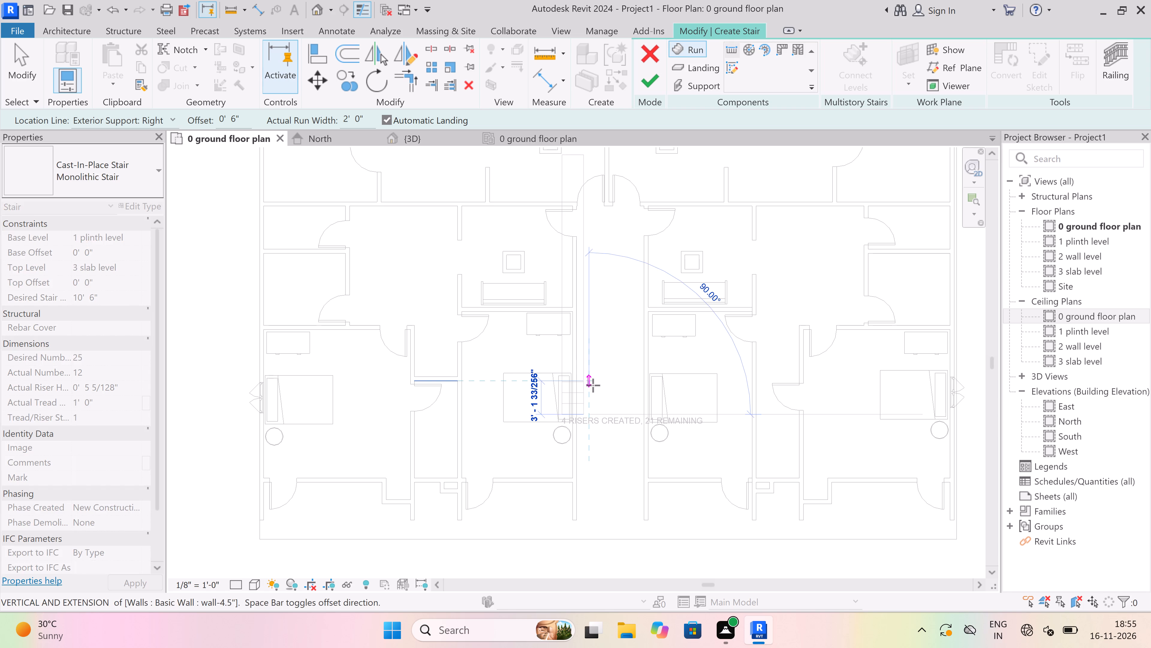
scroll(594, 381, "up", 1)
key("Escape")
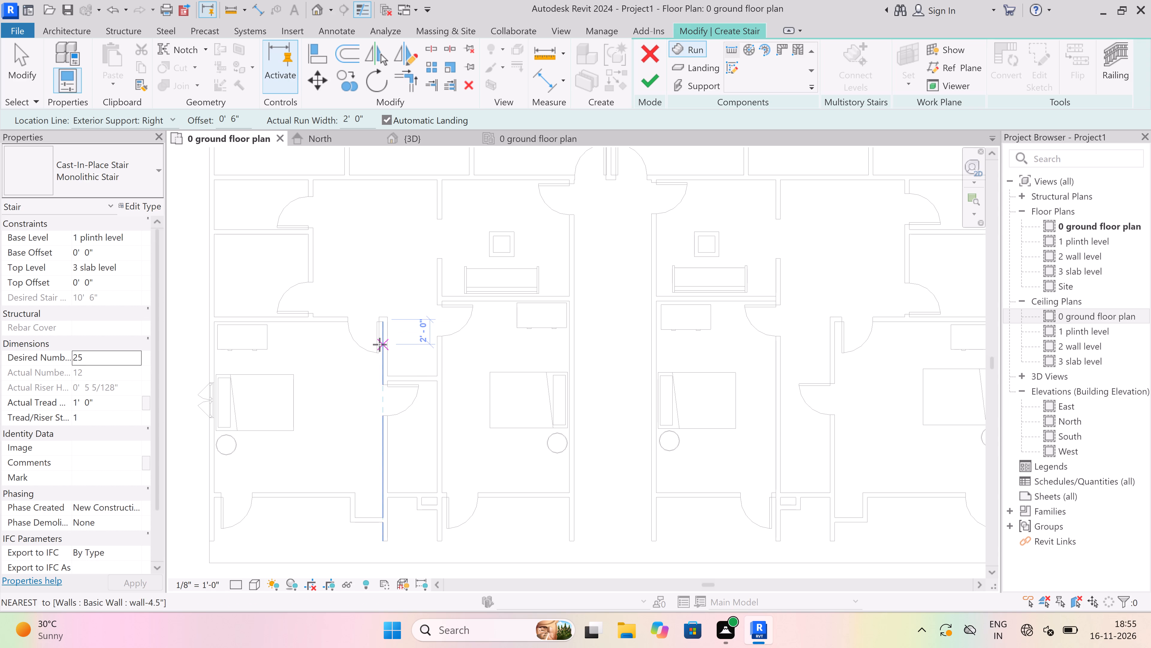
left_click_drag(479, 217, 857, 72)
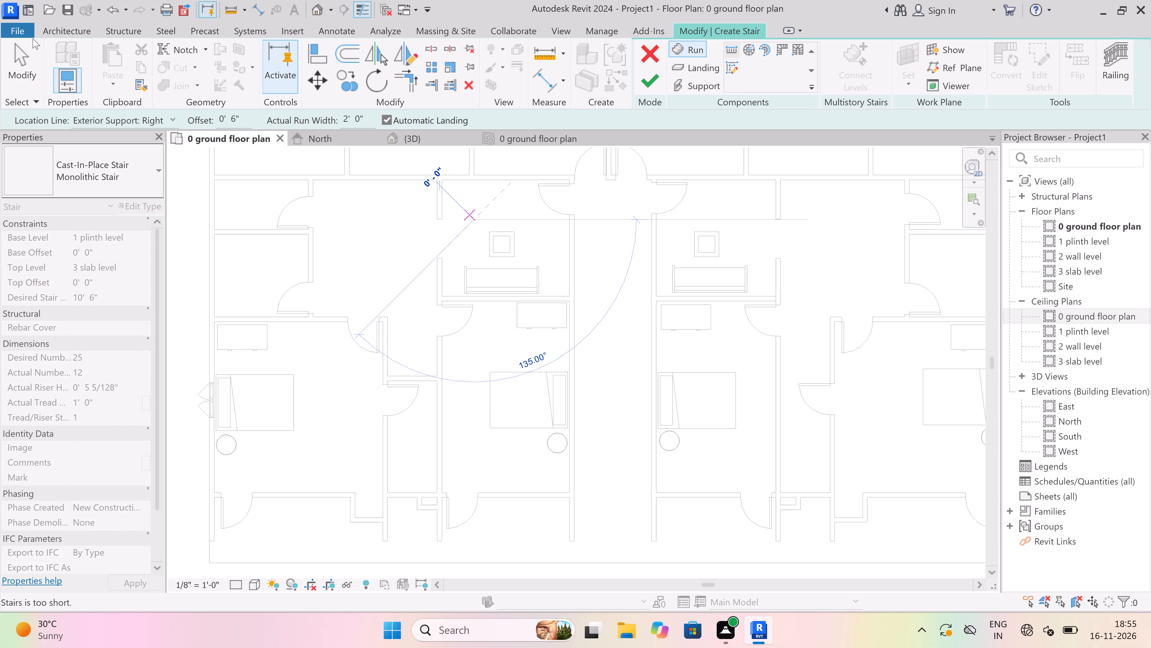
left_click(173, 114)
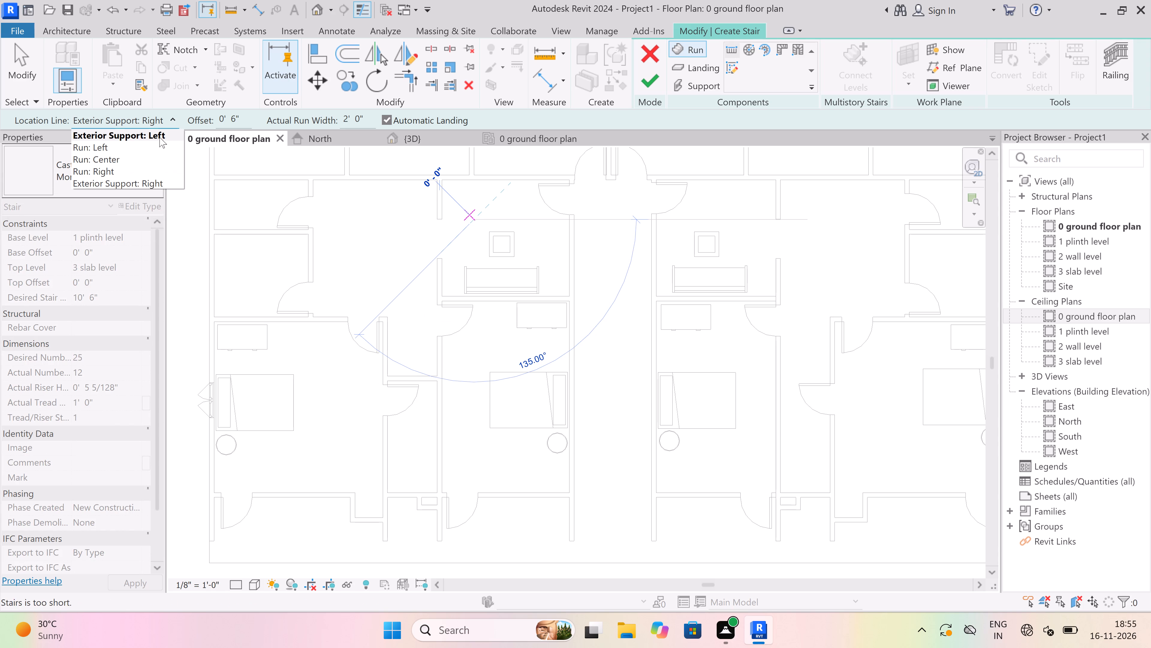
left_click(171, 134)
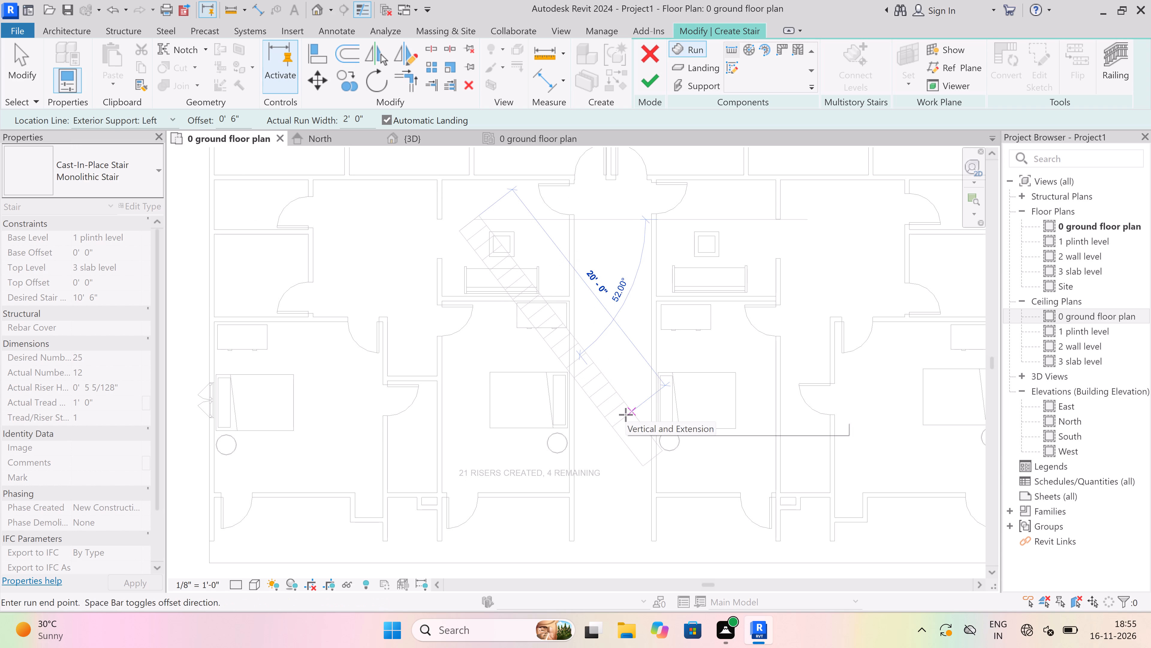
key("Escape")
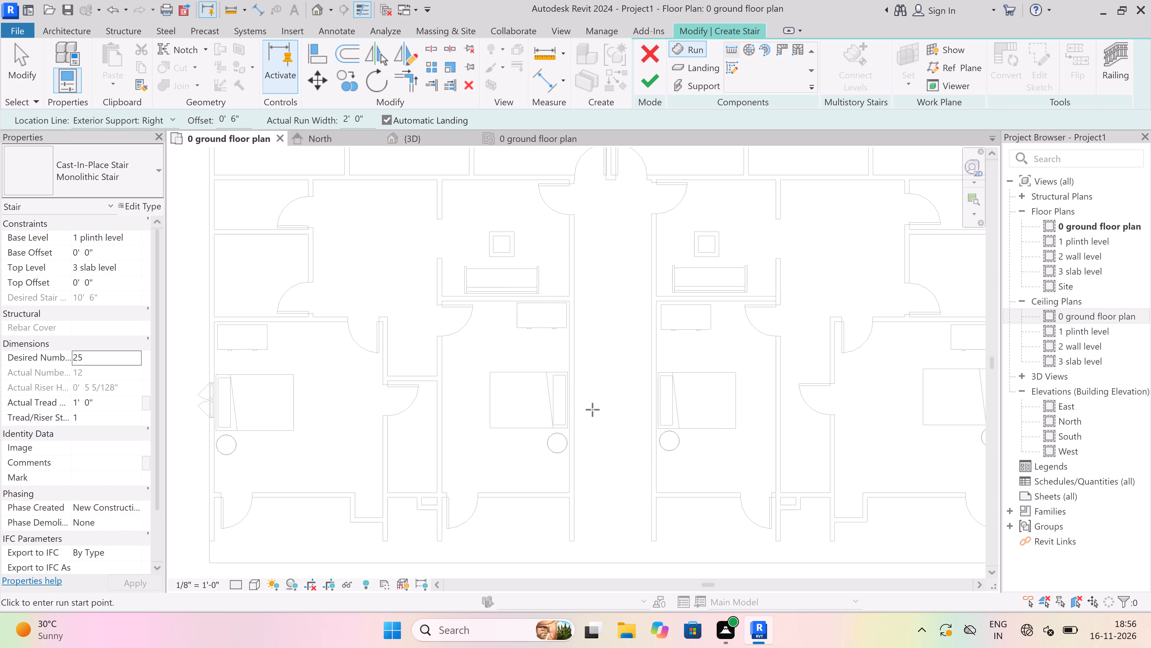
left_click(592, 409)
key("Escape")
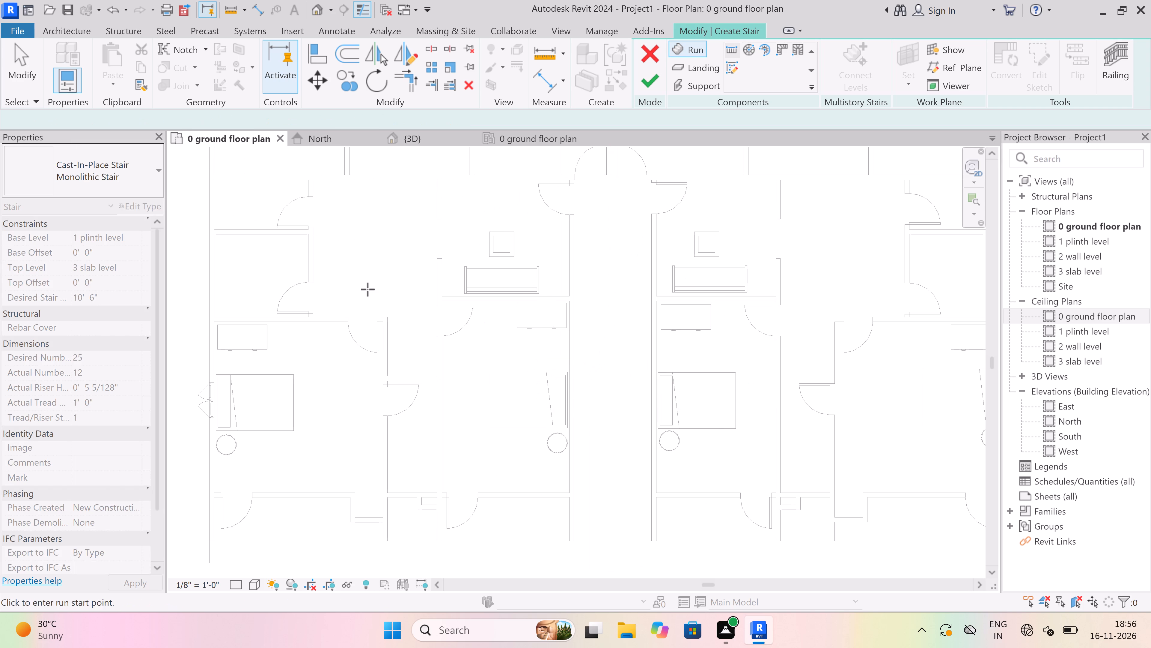
Set the location line to Exterior Support: Left and draw an 11-riser run about 10' long up the passage between the bedrooms.
left_click(172, 118)
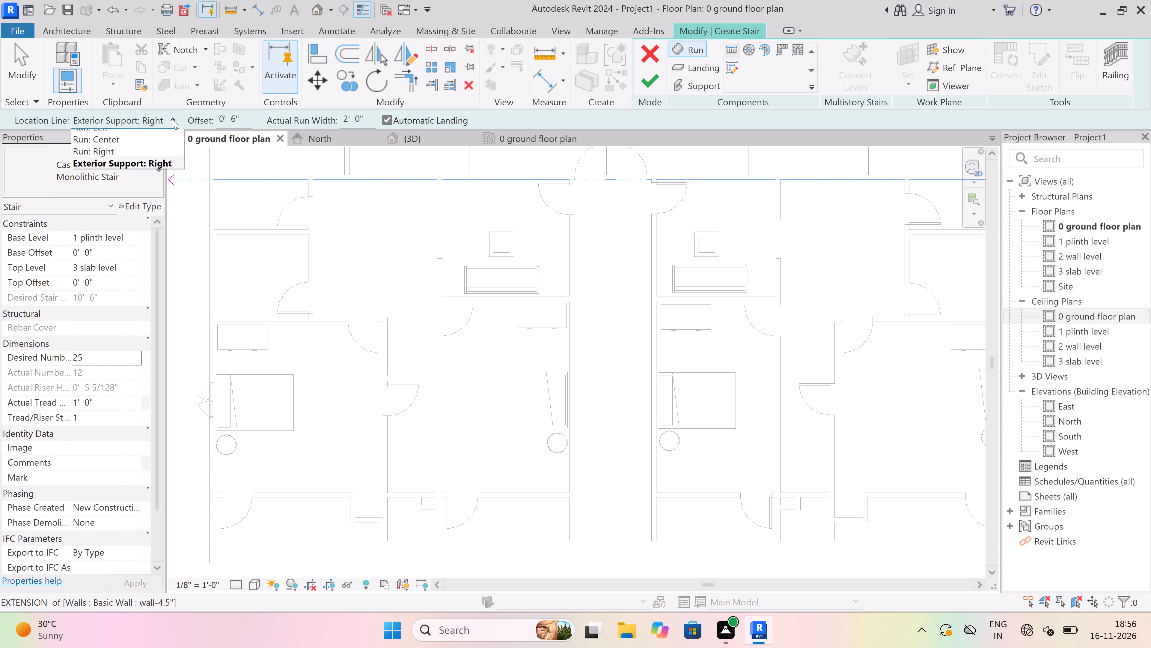
left_click(165, 133)
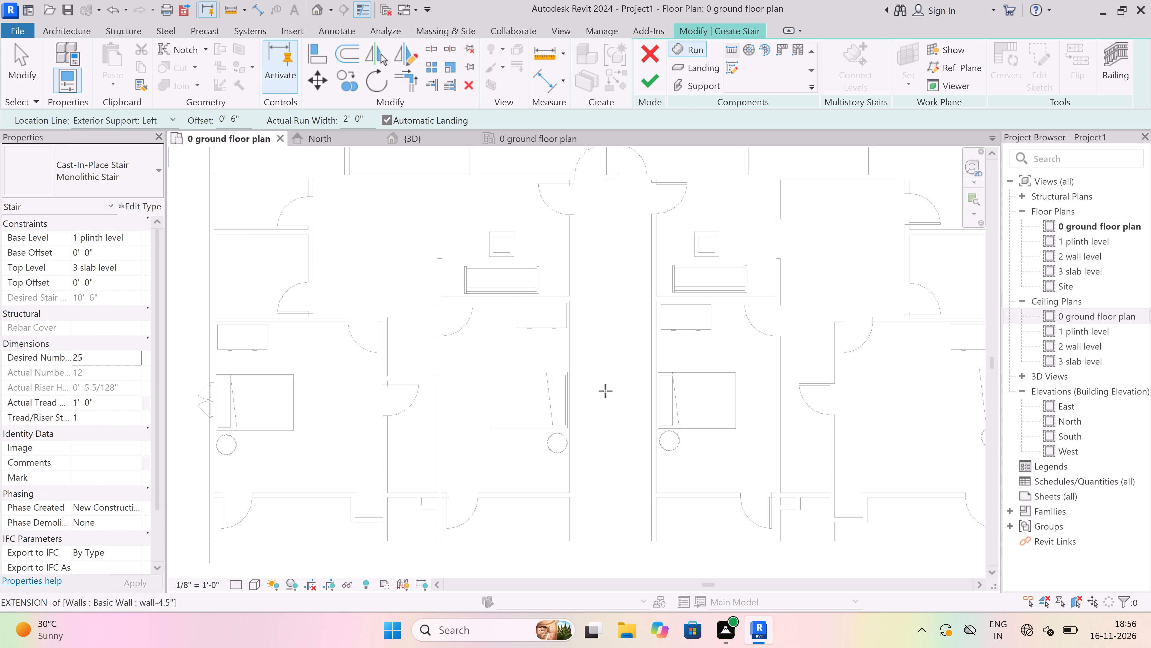
left_click(588, 405)
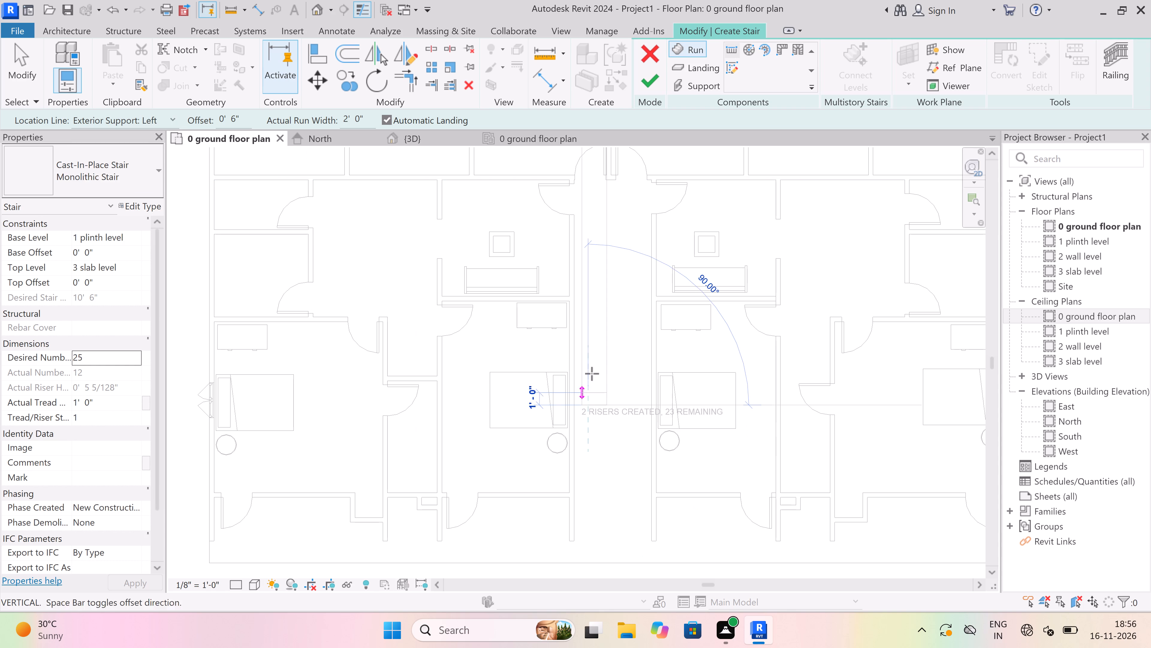
scroll(590, 315, "up", 3)
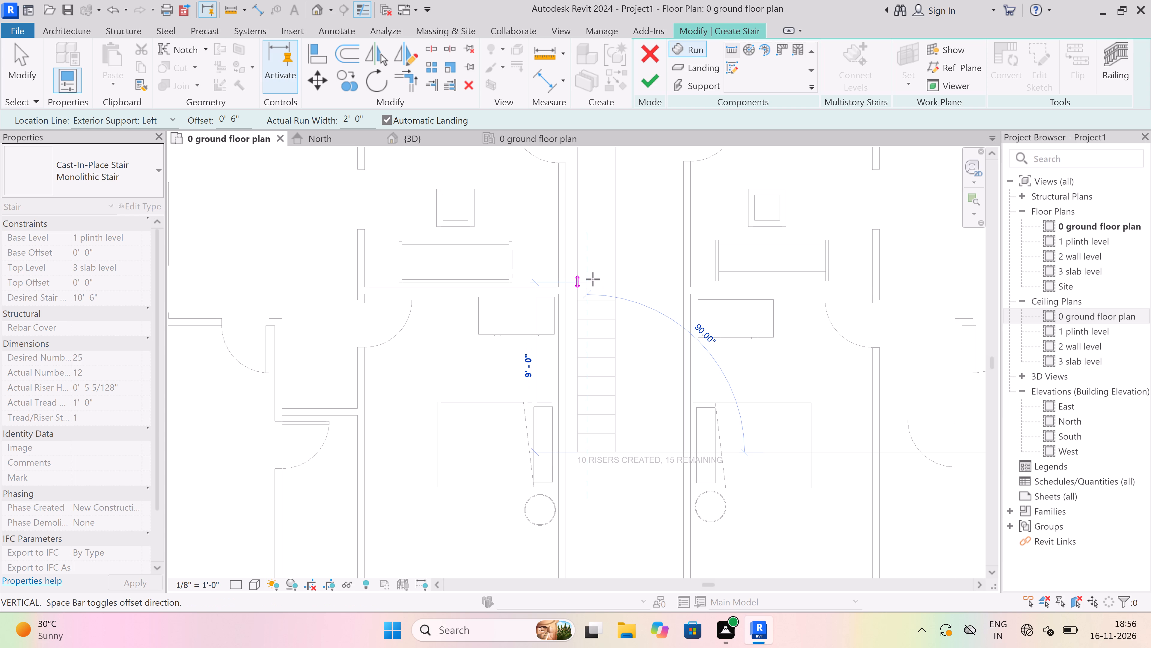
left_click(589, 267)
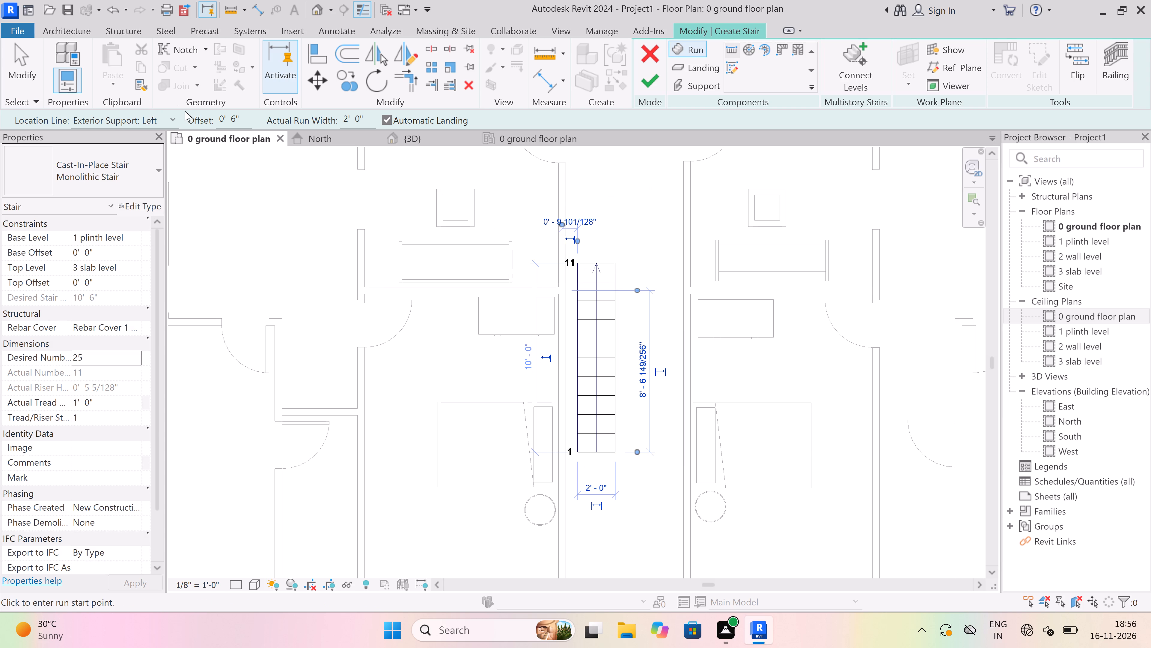
Set the location line to Exterior Support: Right, draw a 14-riser return run beside the first run, and finish the stair.
left_click(167, 115)
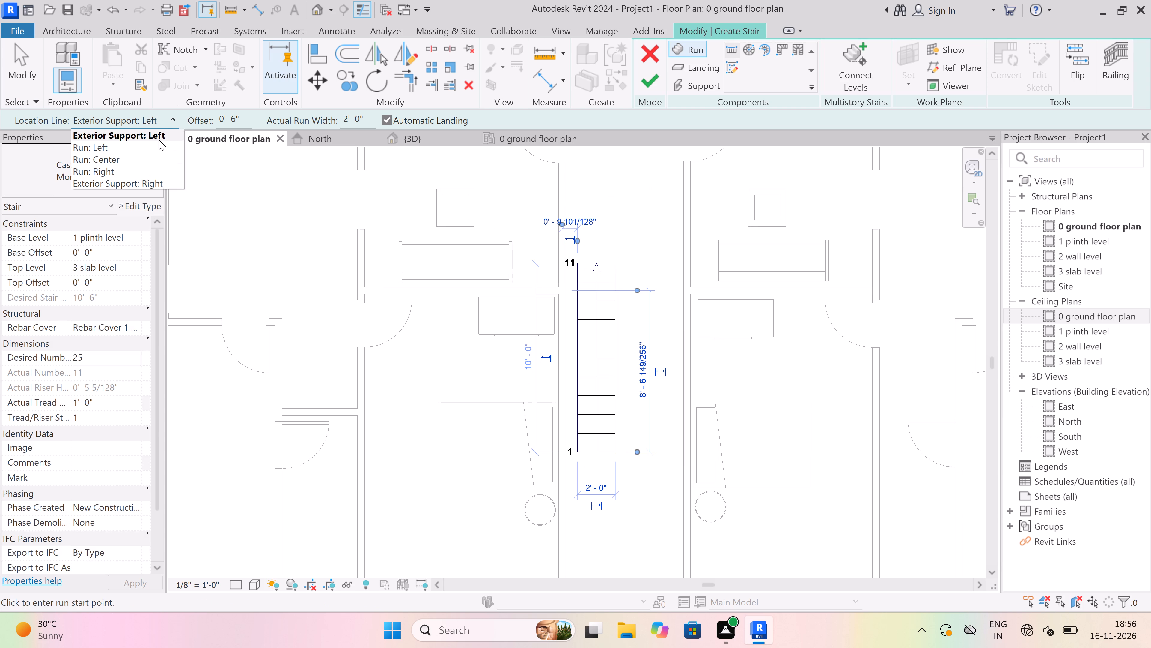
left_click(160, 184)
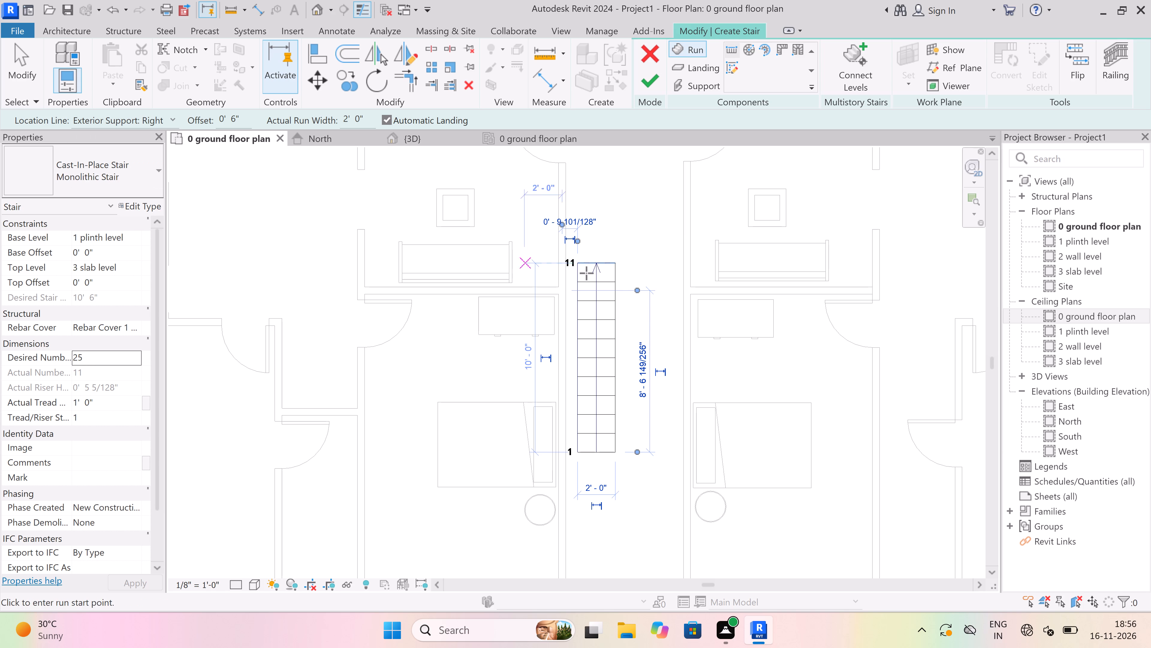
left_click(618, 262)
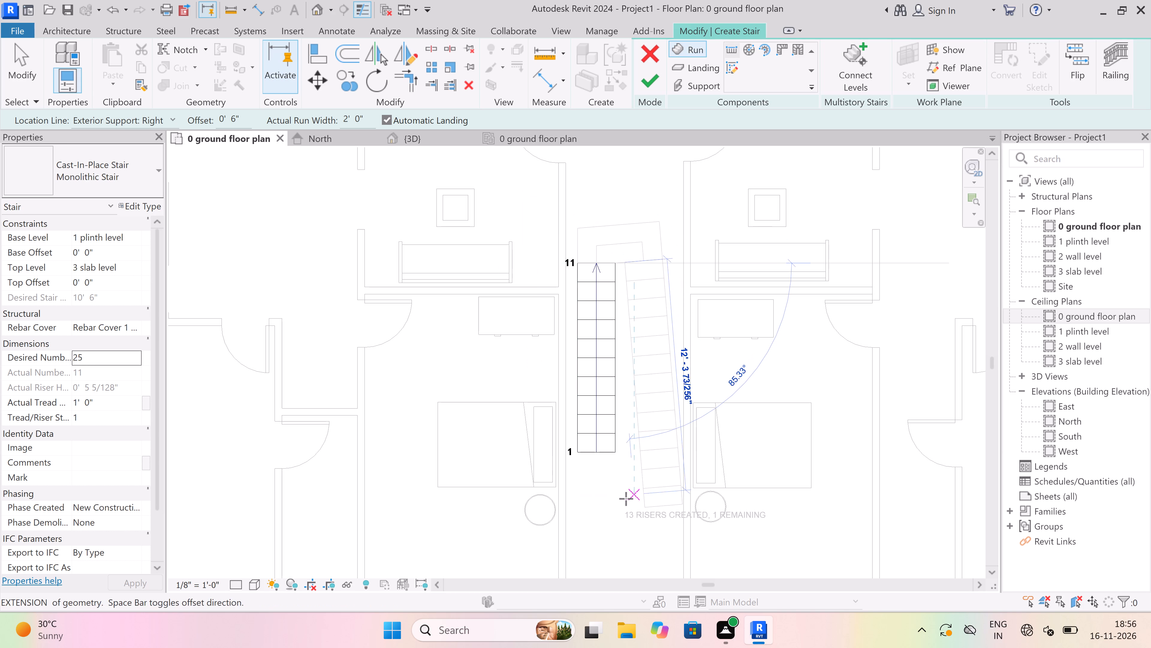
scroll(604, 476, "down", 3)
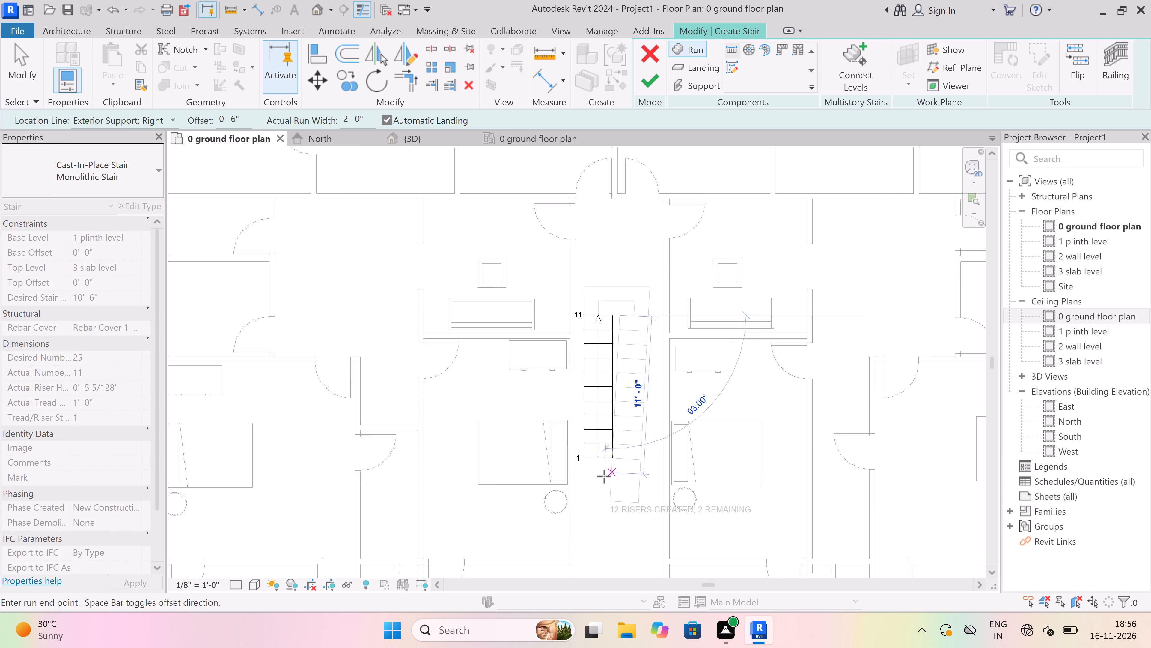
scroll(604, 476, "down", 1)
scroll(611, 520, "up", 3)
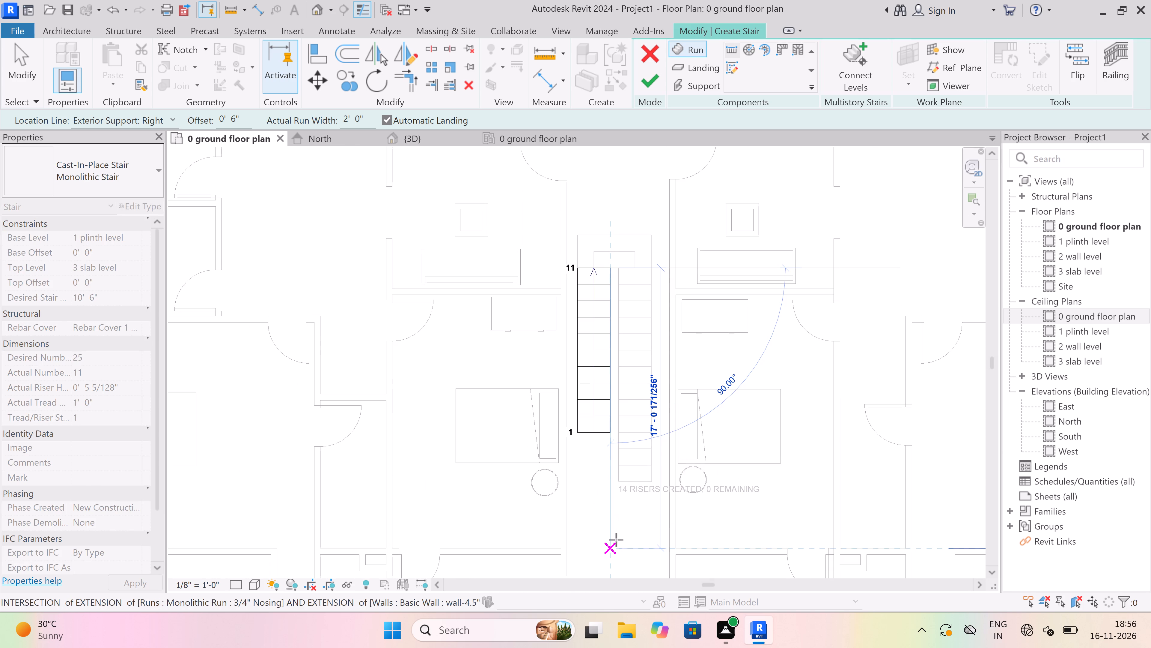
scroll(615, 538, "up", 3)
left_click(609, 524)
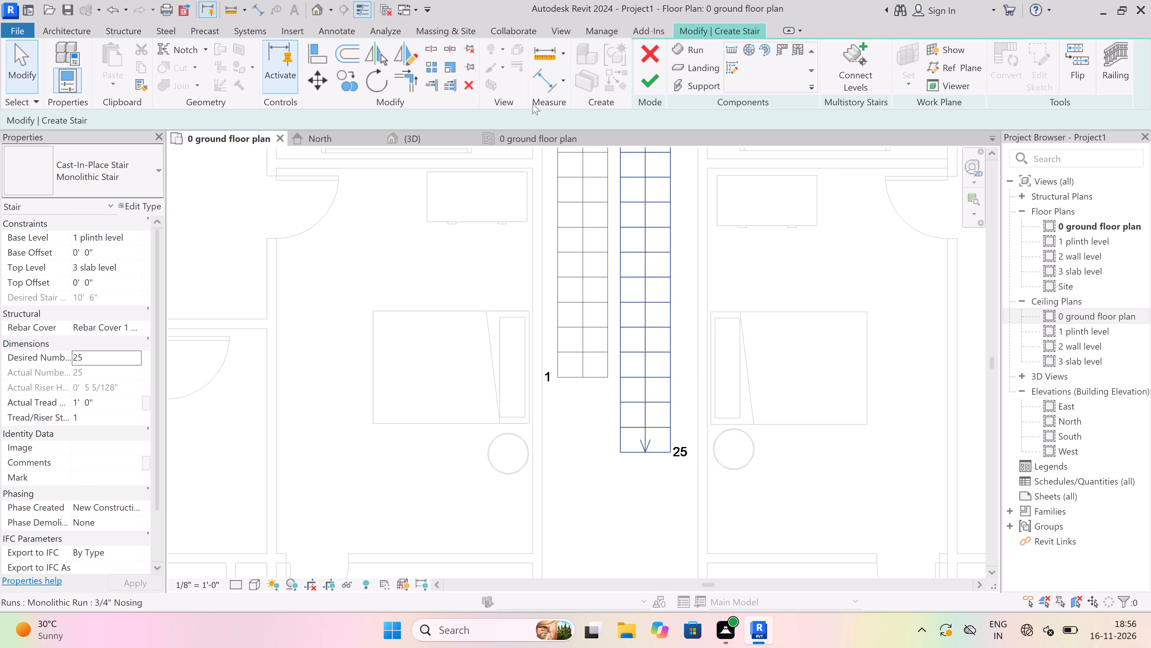
left_click(654, 81)
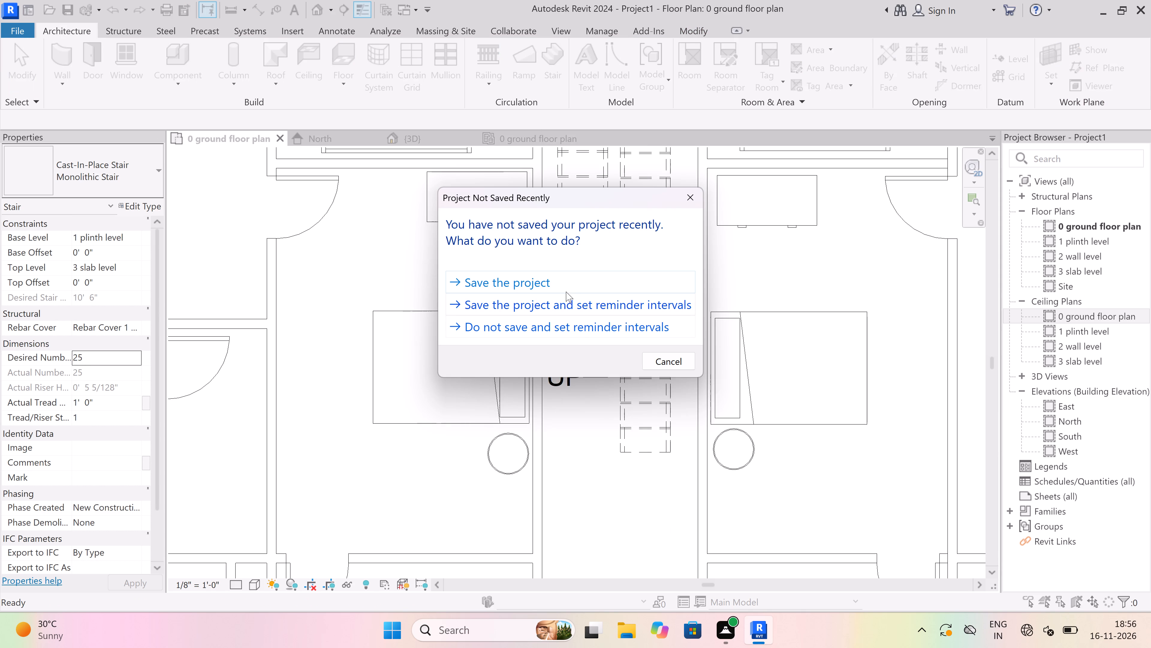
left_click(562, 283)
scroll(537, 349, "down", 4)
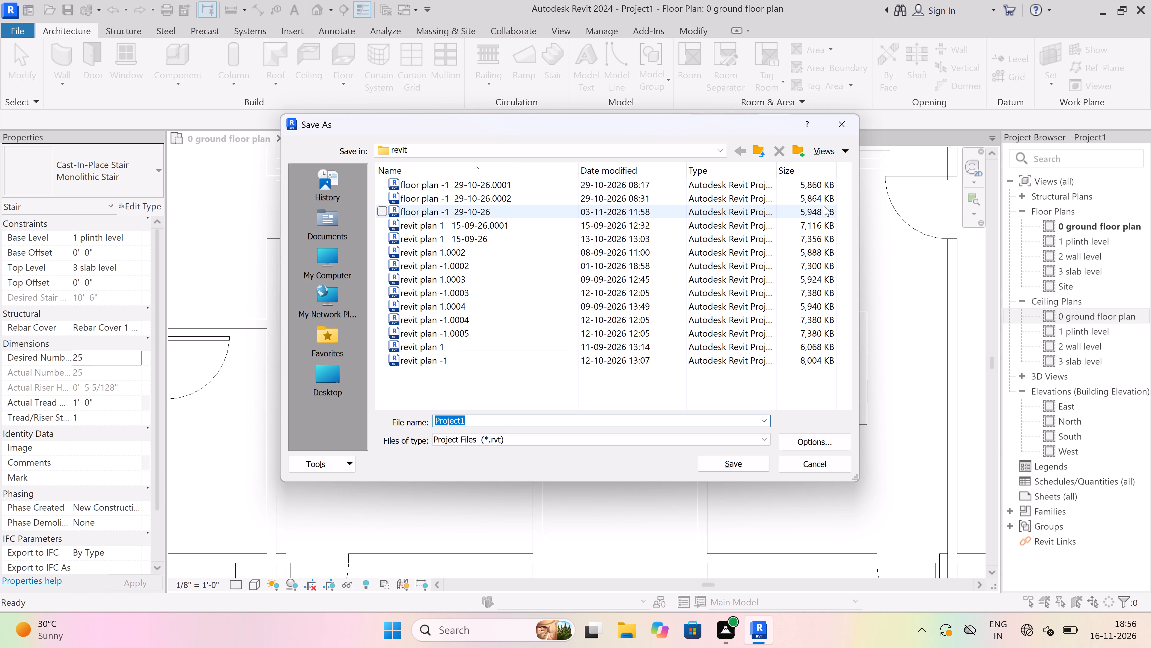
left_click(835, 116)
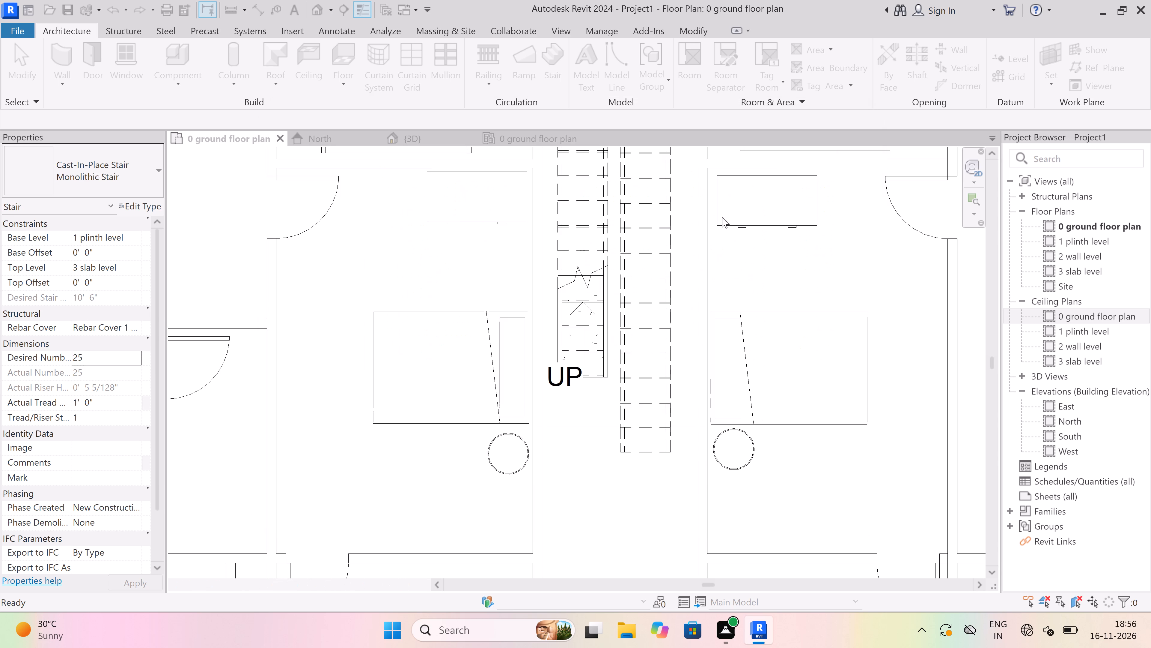
Switch to the 3D view and examine the finished U-shaped staircase and its railings in the passage.
left_click(441, 139)
scroll(567, 379, "down", 2)
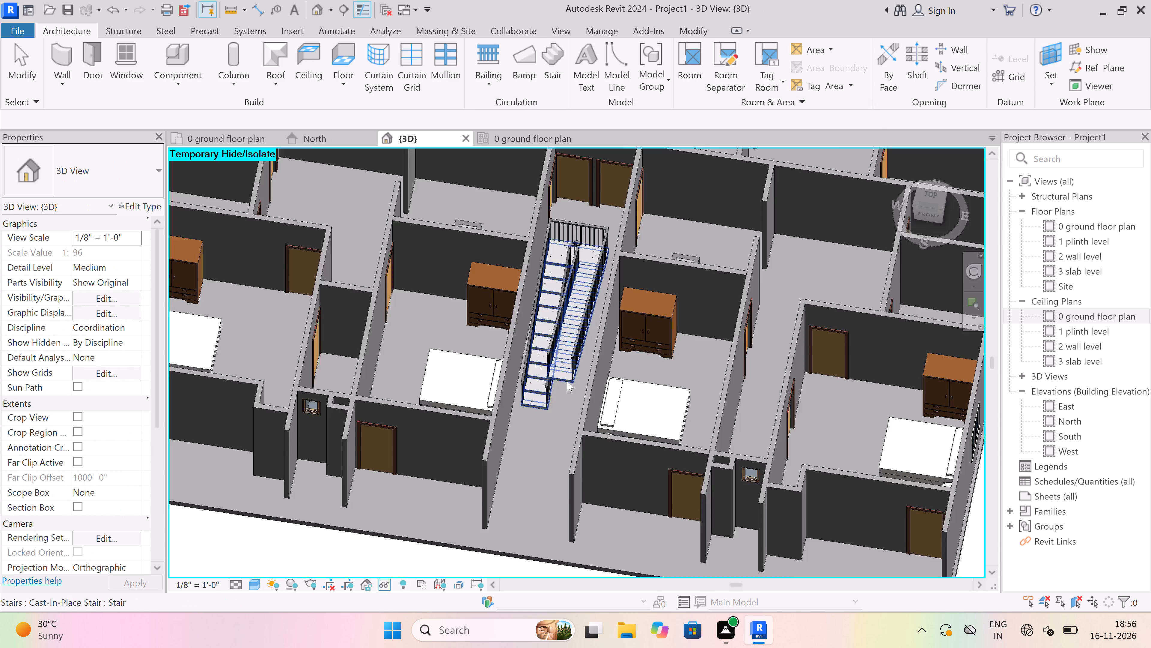
scroll(567, 381, "down", 2)
scroll(557, 303, "up", 4)
key("Escape")
scroll(595, 388, "down", 2)
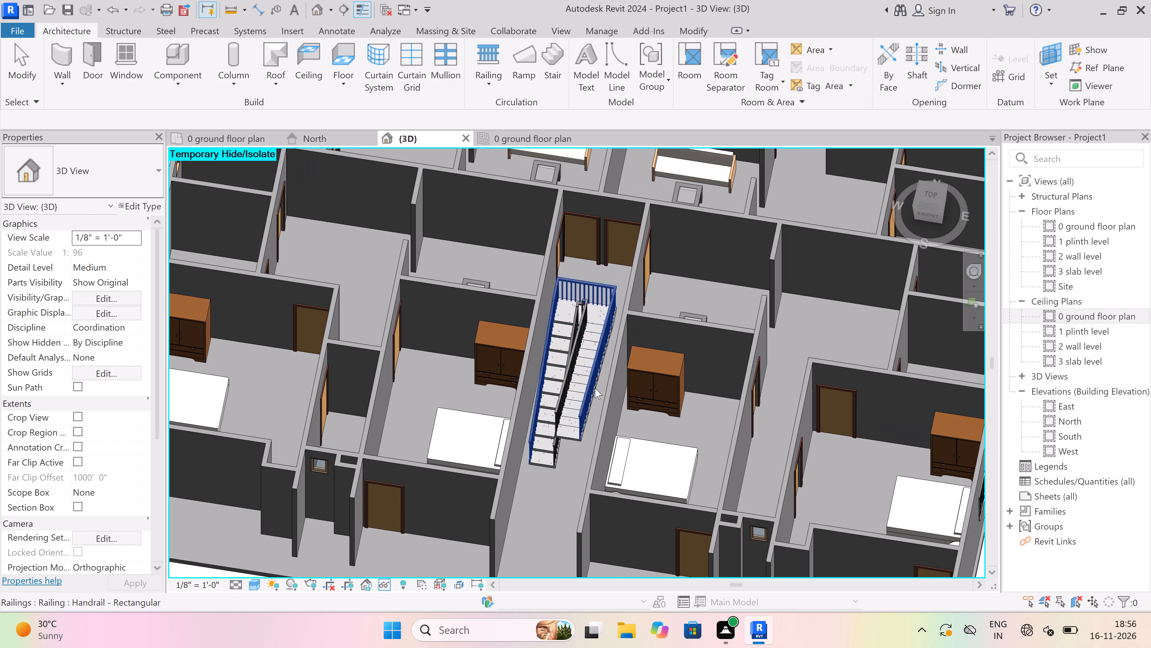
scroll(595, 388, "down", 3)
scroll(457, 424, "up", 3)
scroll(694, 271, "up", 3)
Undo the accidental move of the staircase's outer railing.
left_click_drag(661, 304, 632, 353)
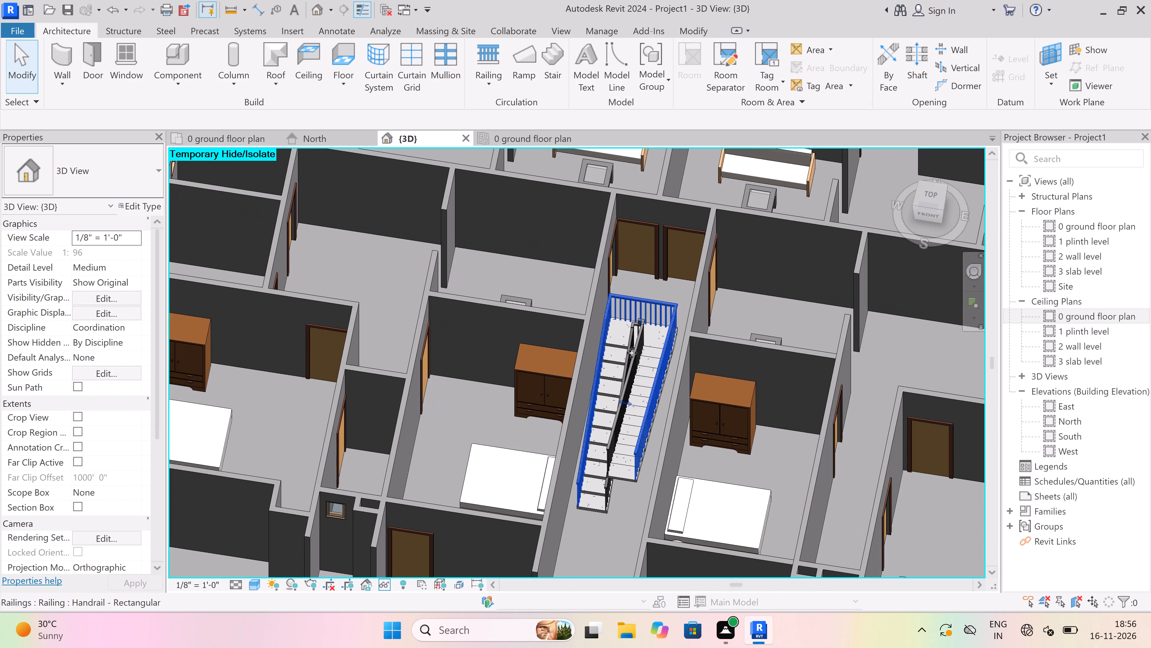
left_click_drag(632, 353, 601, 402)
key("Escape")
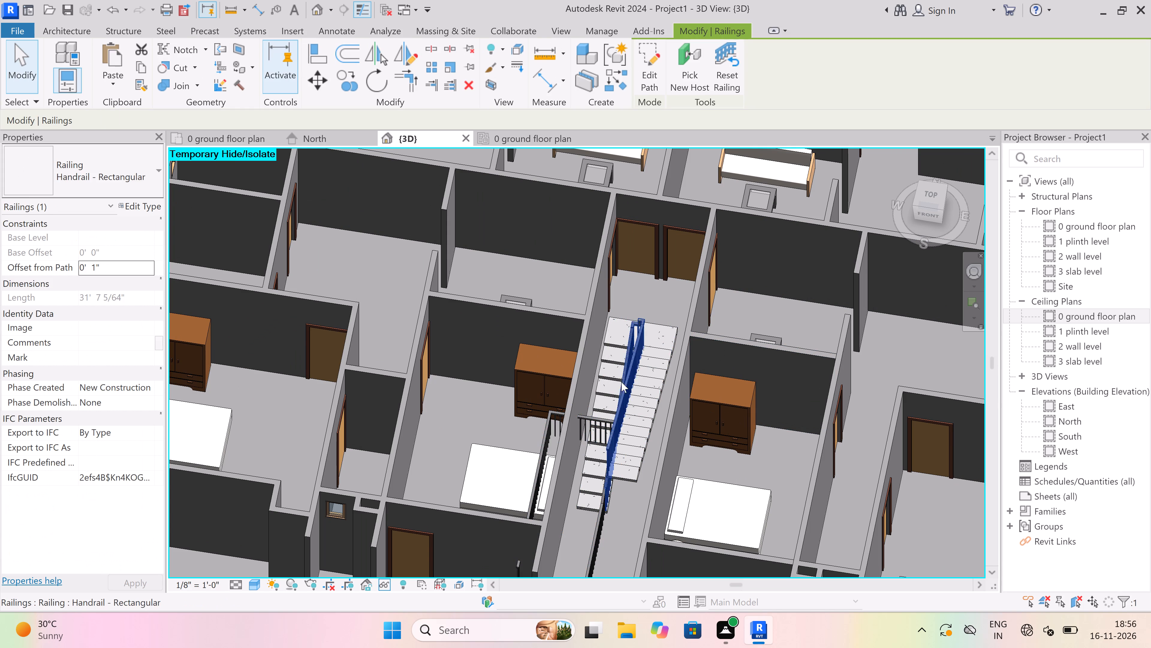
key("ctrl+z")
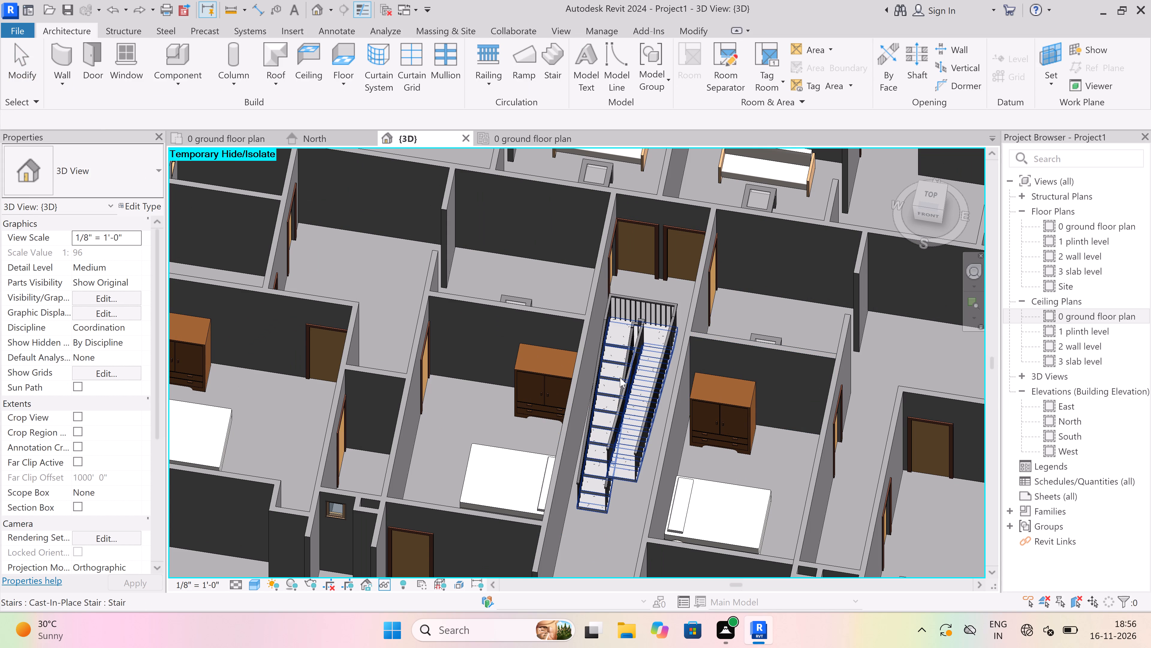
Examine the staircase's two runs, landing and railings up close in 3D.
scroll(621, 376, "down", 4)
scroll(615, 385, "up", 6)
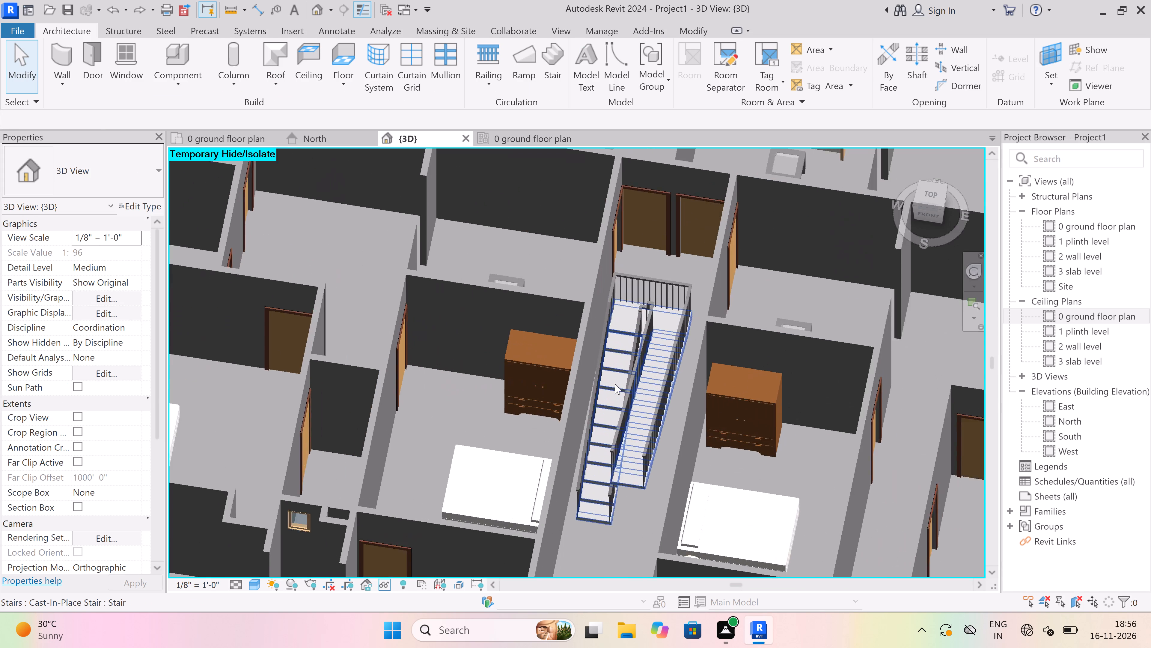
scroll(615, 384, "up", 2)
key("Right")
key("Right")
key("Right")
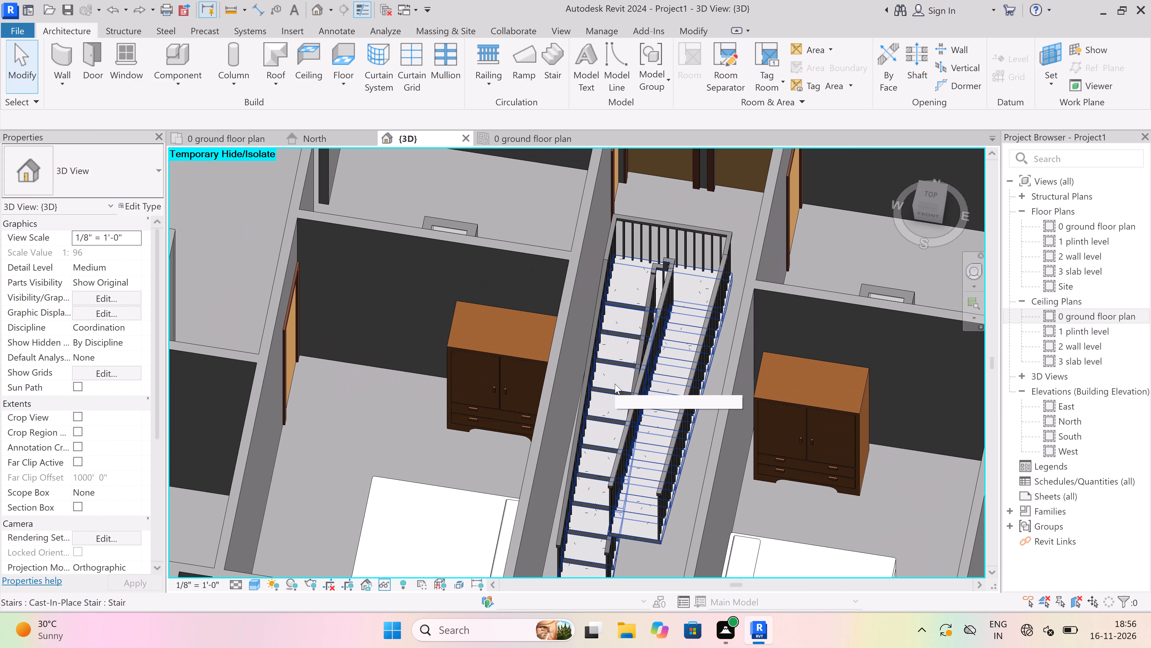
left_click_drag(682, 333, 675, 341)
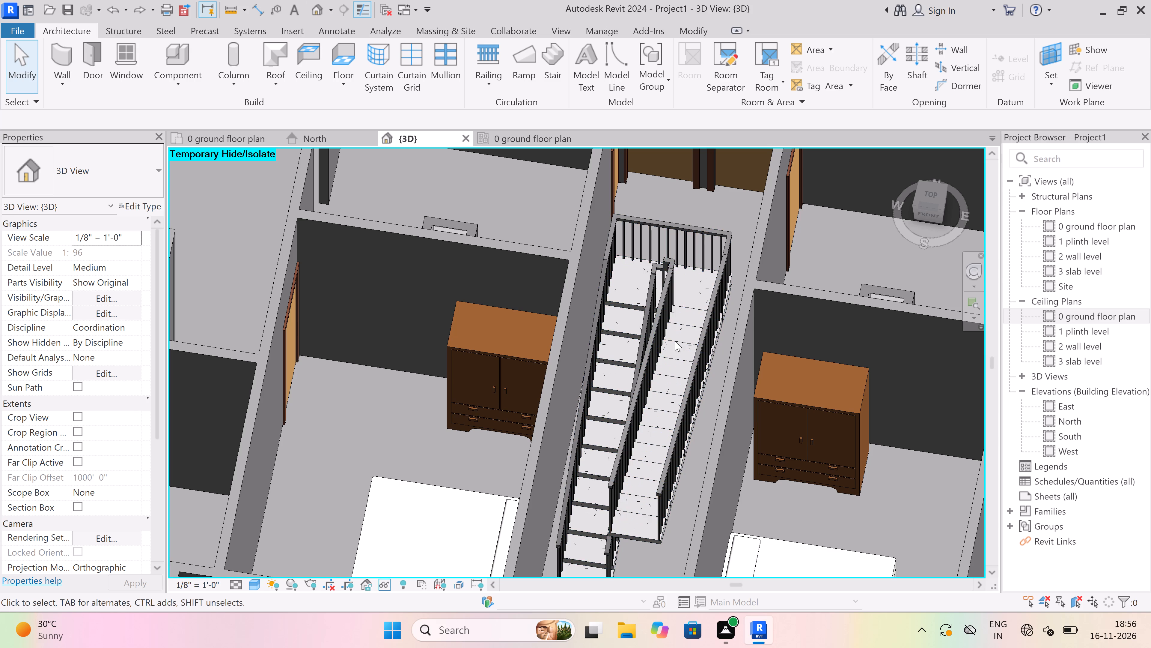
Select the whole staircase with its railings and nudge it slightly east within the passage between the bedroom walls.
left_click_drag(675, 341, 597, 416)
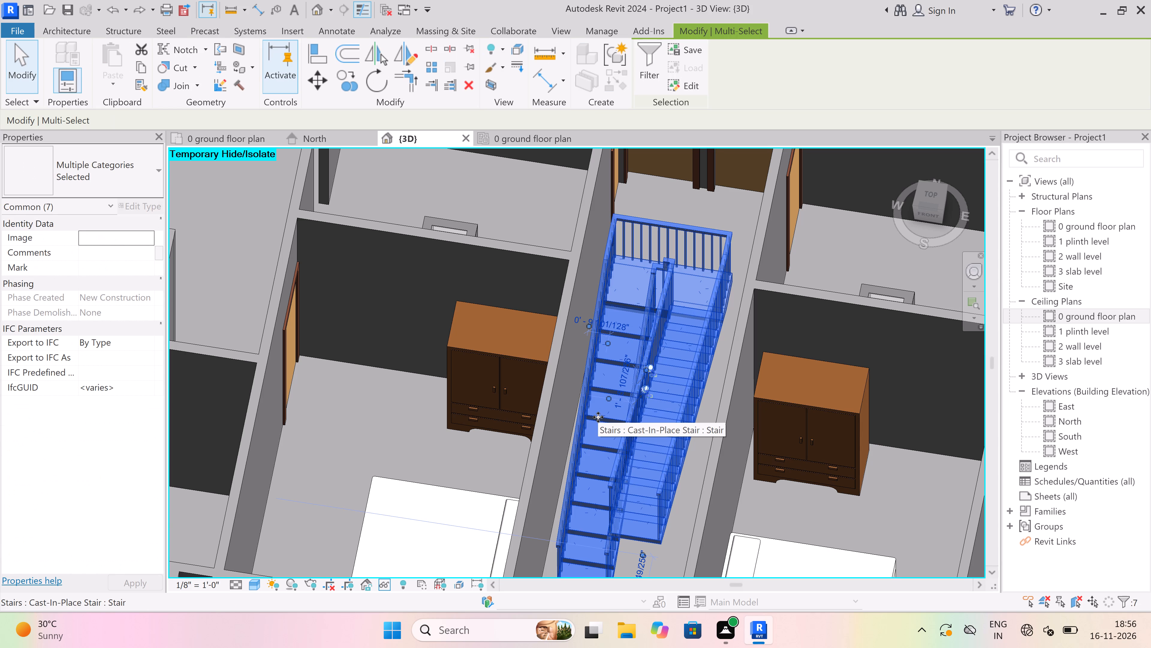
key("Right")
key("Right")
key("Right")
key("Right")
key("Right")
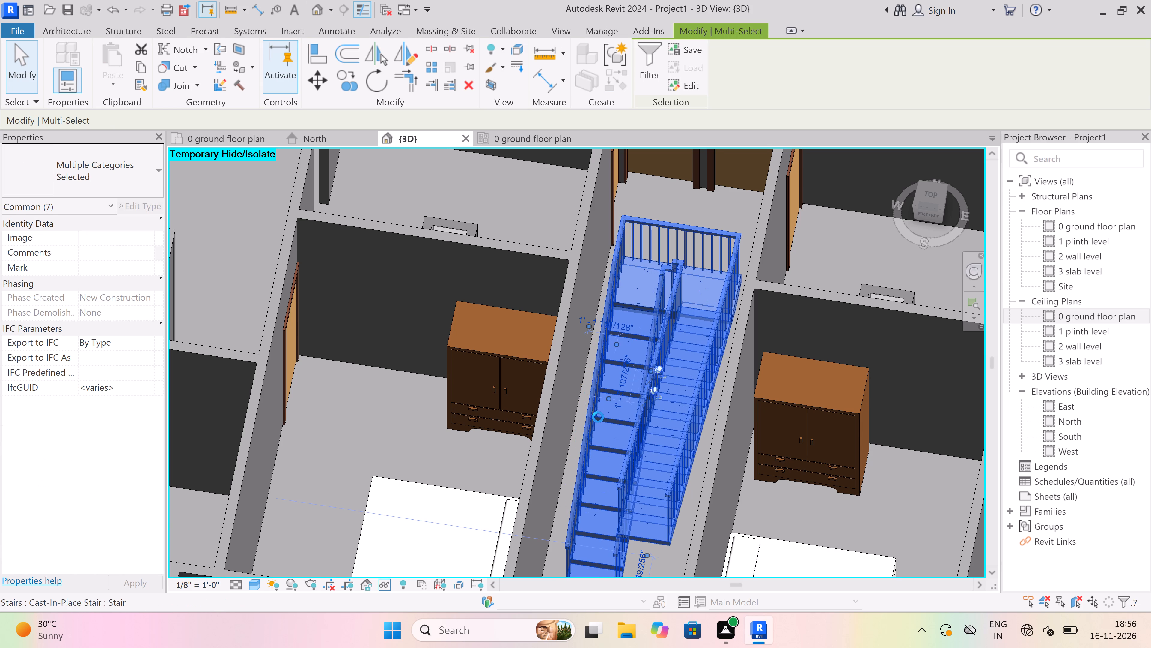
key("Left")
key("Left")
scroll(611, 382, "down", 6)
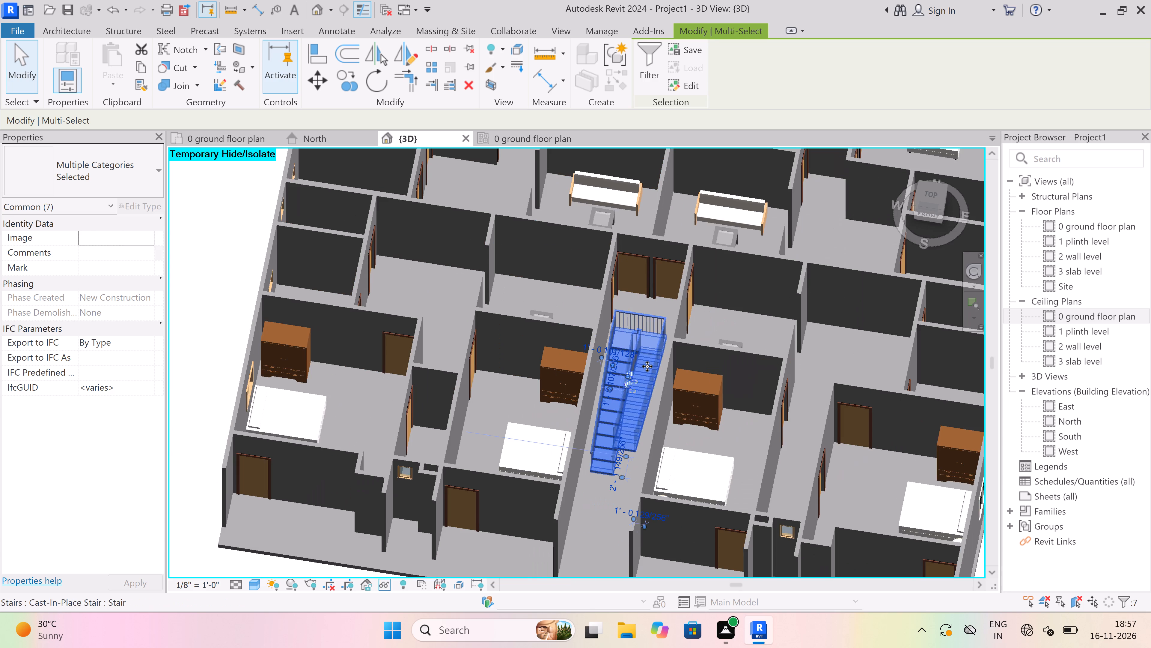
key("Escape")
key("Escape")
Examine the staircase's position between the passage walls from several 3D angles, including the front entrance and the overall building.
scroll(647, 364, "down", 5)
scroll(631, 404, "up", 7)
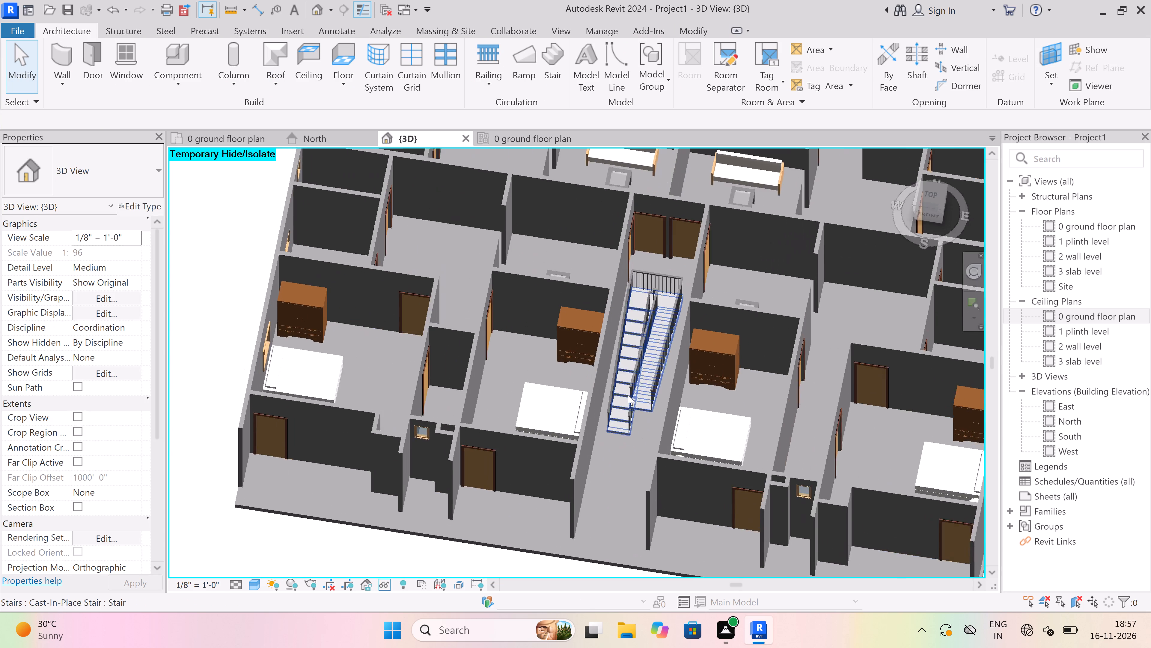
scroll(628, 394, "up", 5)
scroll(589, 364, "down", 8)
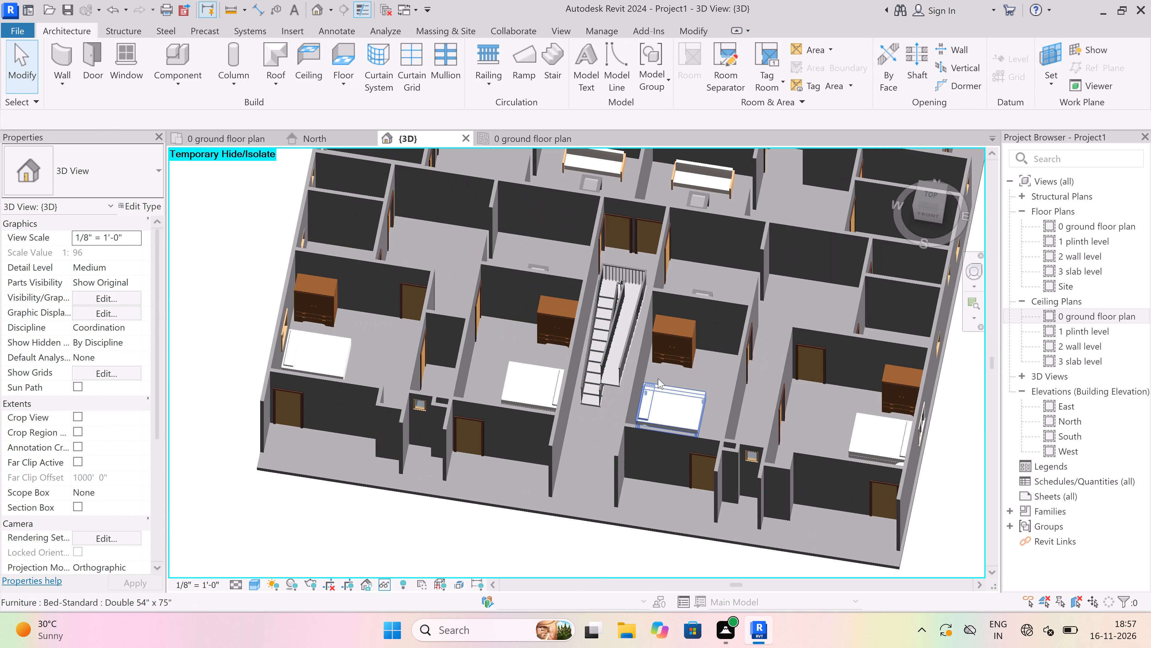
middle_click_drag(740, 411, 522, 384, "shift")
scroll(565, 409, "down", 3)
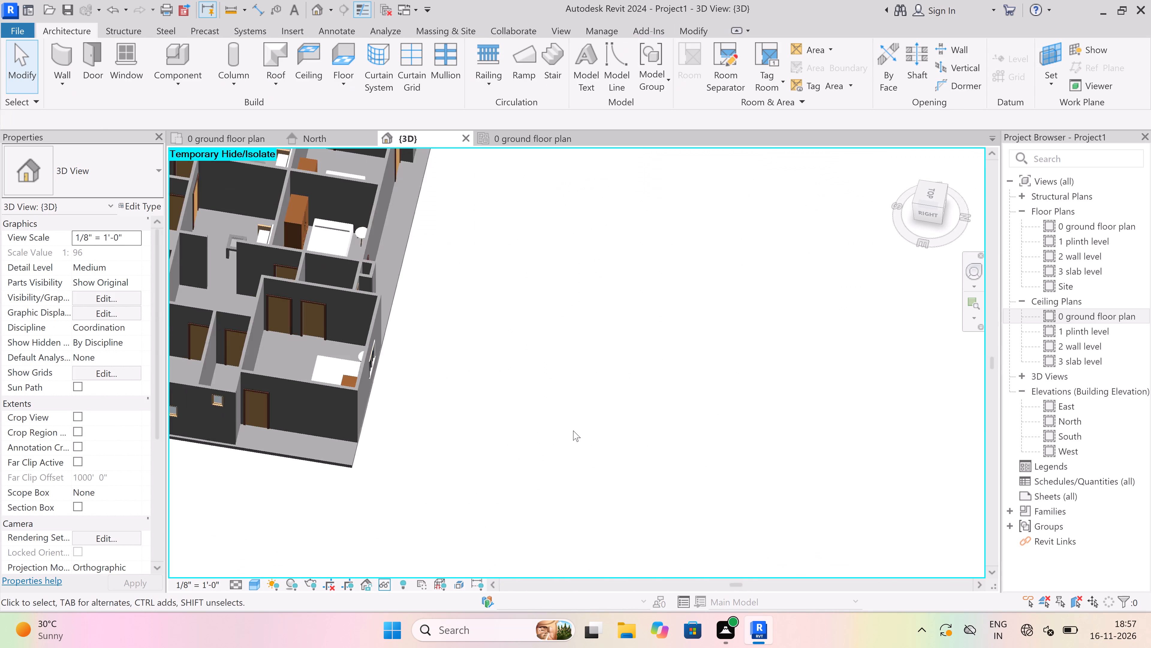
scroll(573, 430, "down", 6)
scroll(417, 323, "up", 1, "shift")
middle_click_drag(413, 322, 413, 237, "shift")
scroll(353, 342, "up", 15)
scroll(519, 295, "down", 3)
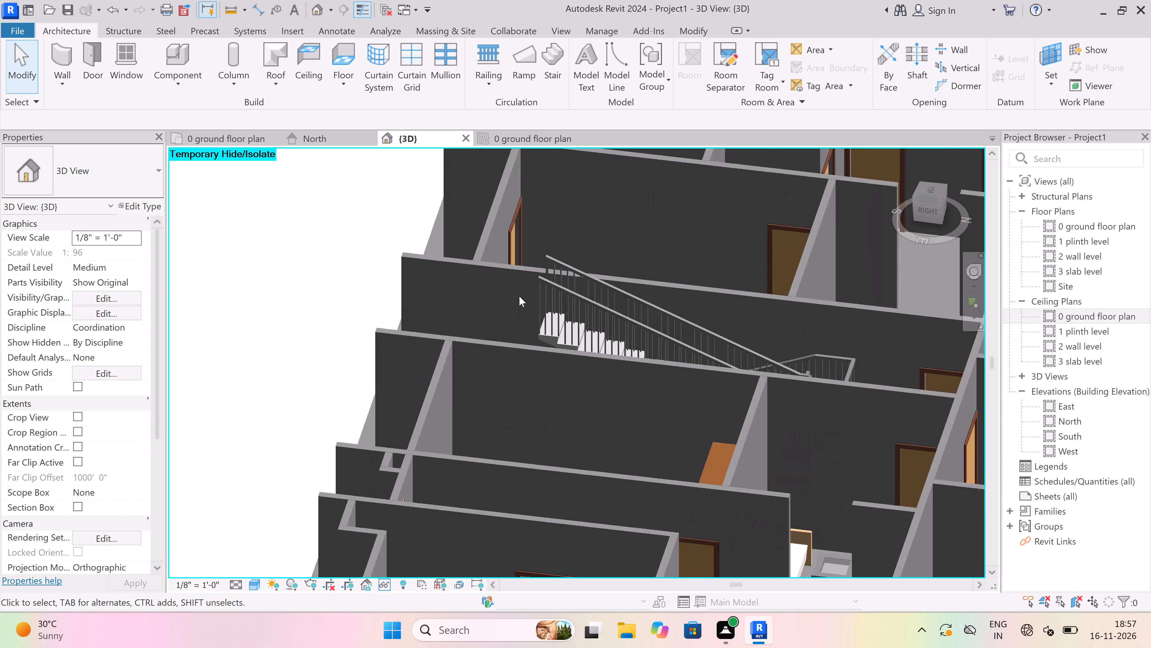
scroll(519, 296, "down", 9)
middle_click_drag(473, 327, 703, 318, "shift")
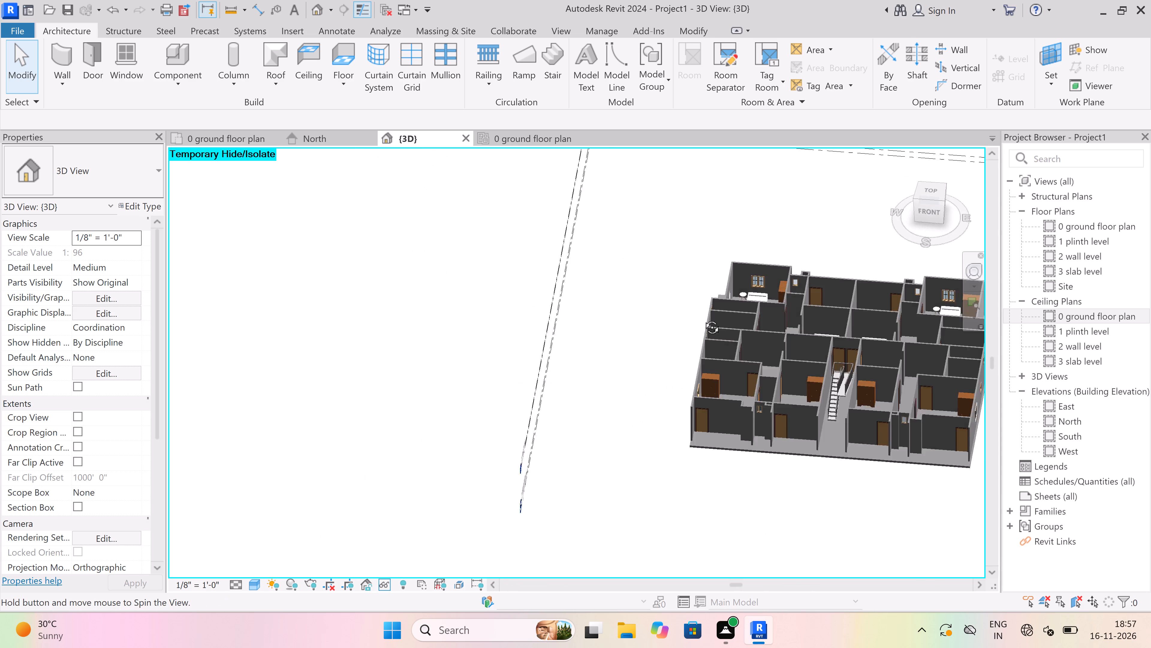
middle_click_drag(703, 318, 690, 291, "shift")
scroll(629, 369, "up", 1)
middle_click_drag(629, 369, 724, 337, "shift")
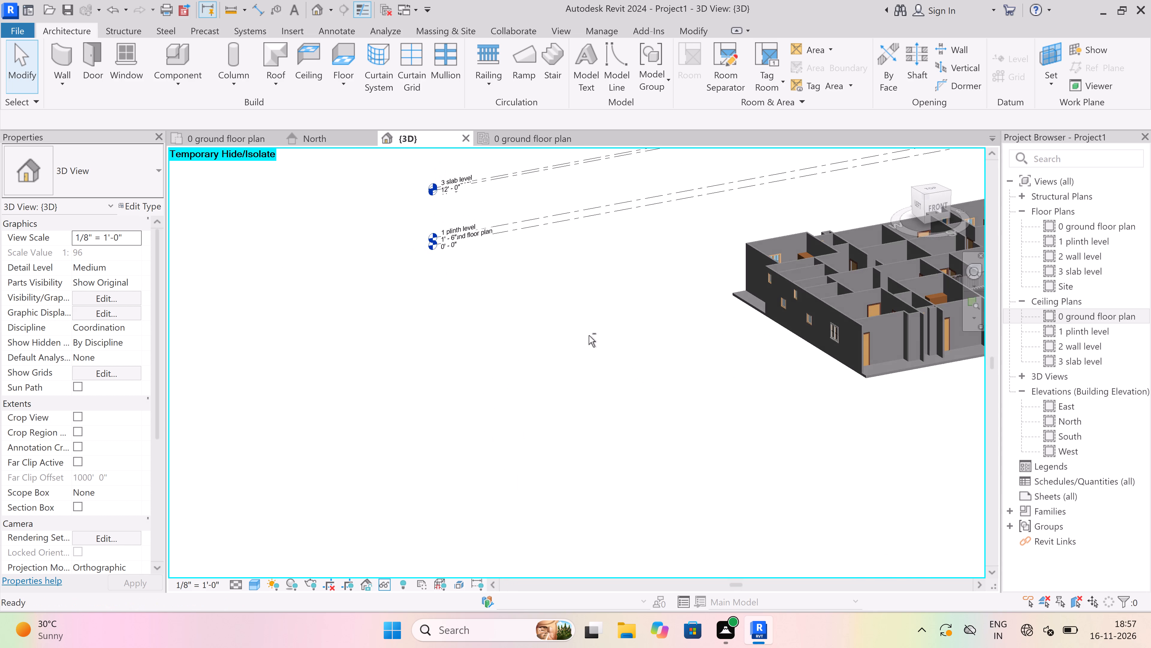
scroll(551, 341, "down", 8)
scroll(707, 327, "up", 14)
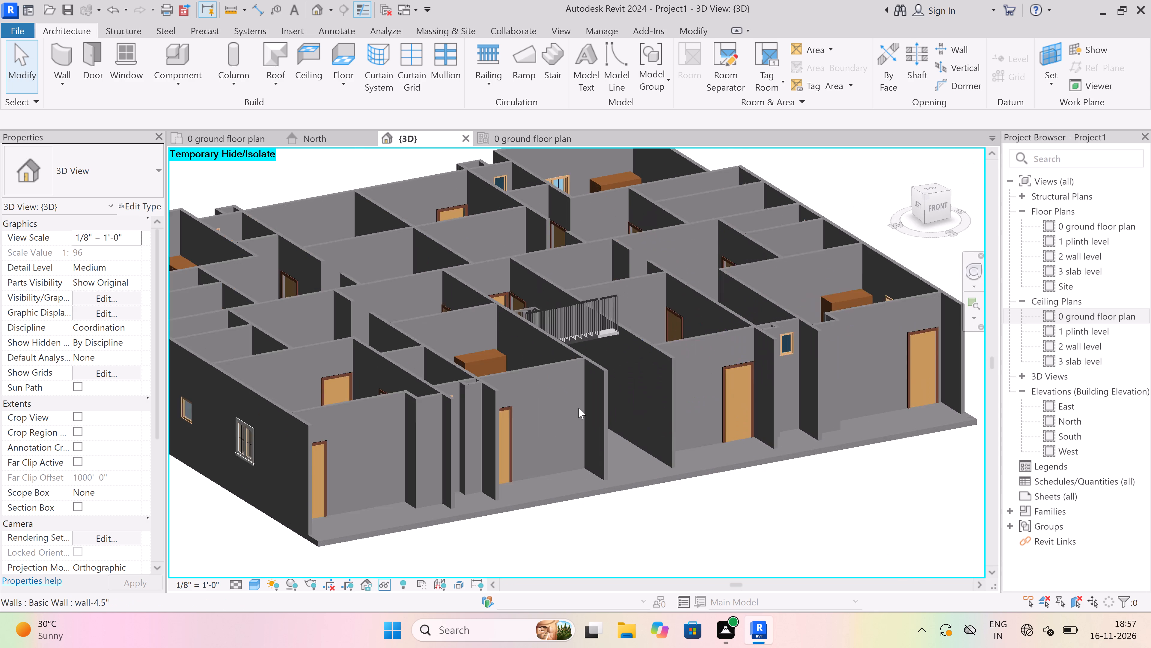
middle_click_drag(585, 399, 501, 389, "shift")
scroll(286, 420, "up", 6)
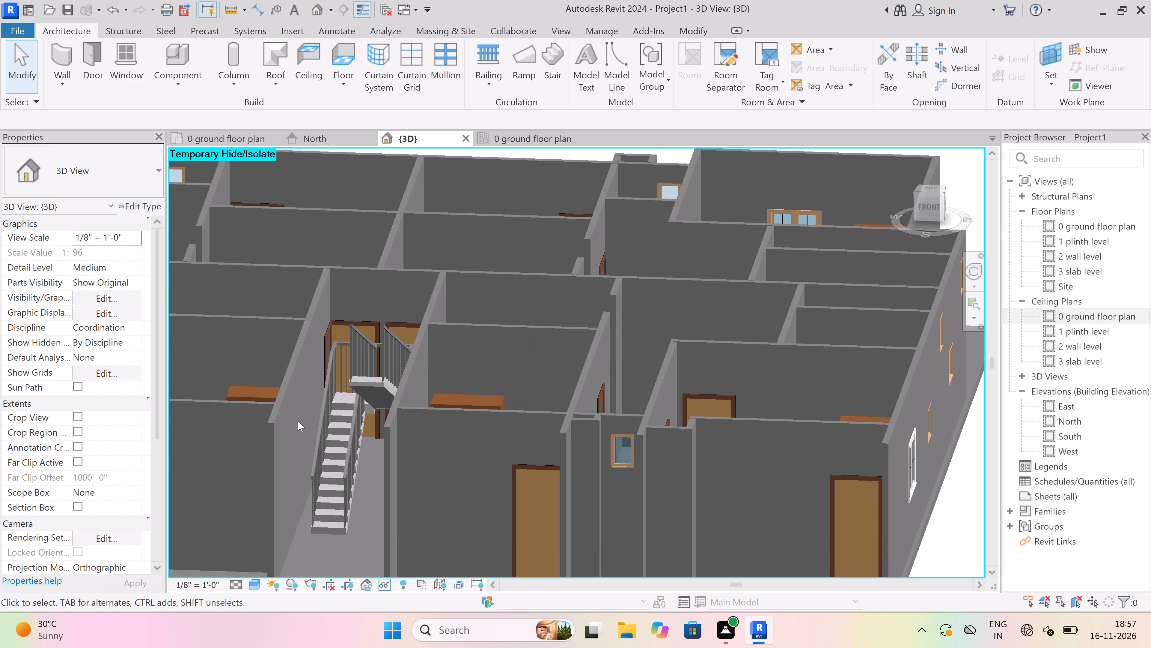
scroll(298, 421, "up", 2)
scroll(355, 431, "down", 6)
scroll(352, 483, "up", 3)
scroll(382, 444, "up", 4)
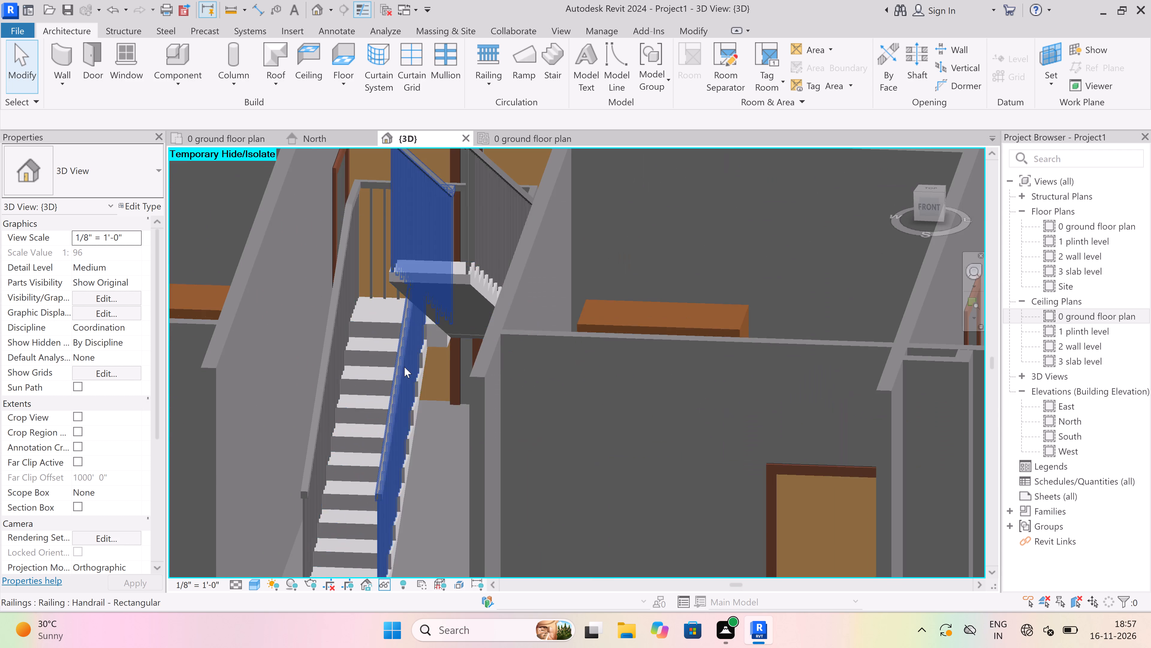
scroll(405, 366, "down", 11)
middle_click_drag(416, 382, 391, 513, "shift")
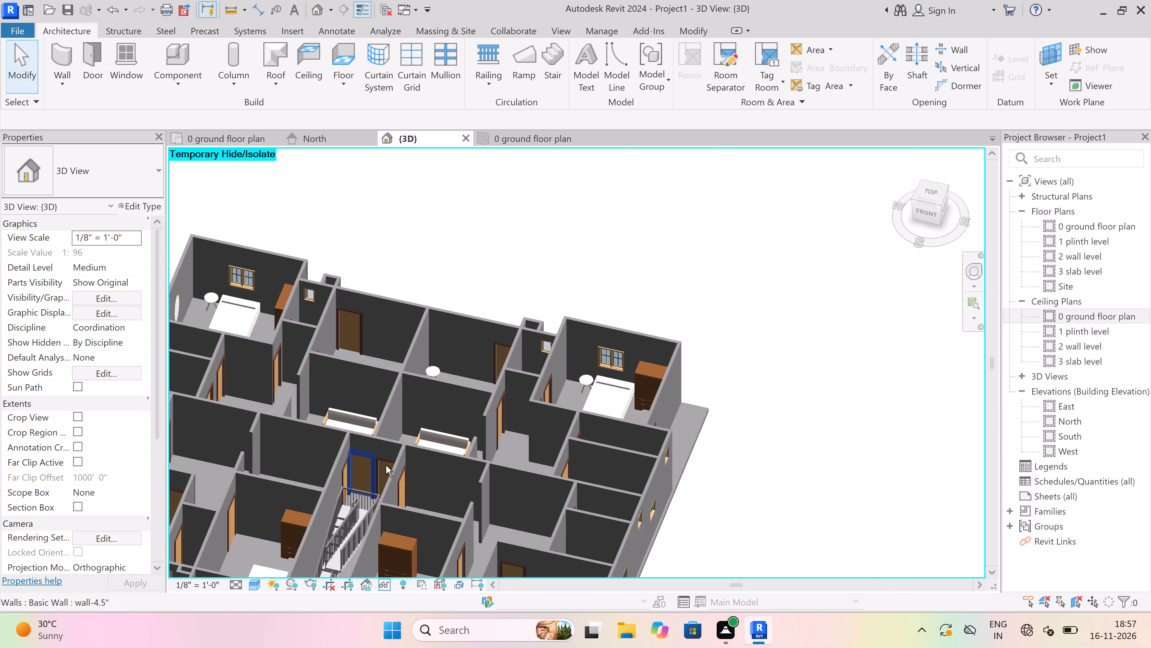
scroll(384, 324, "down", 6)
scroll(395, 363, "down", 4)
scroll(334, 395, "up", 3)
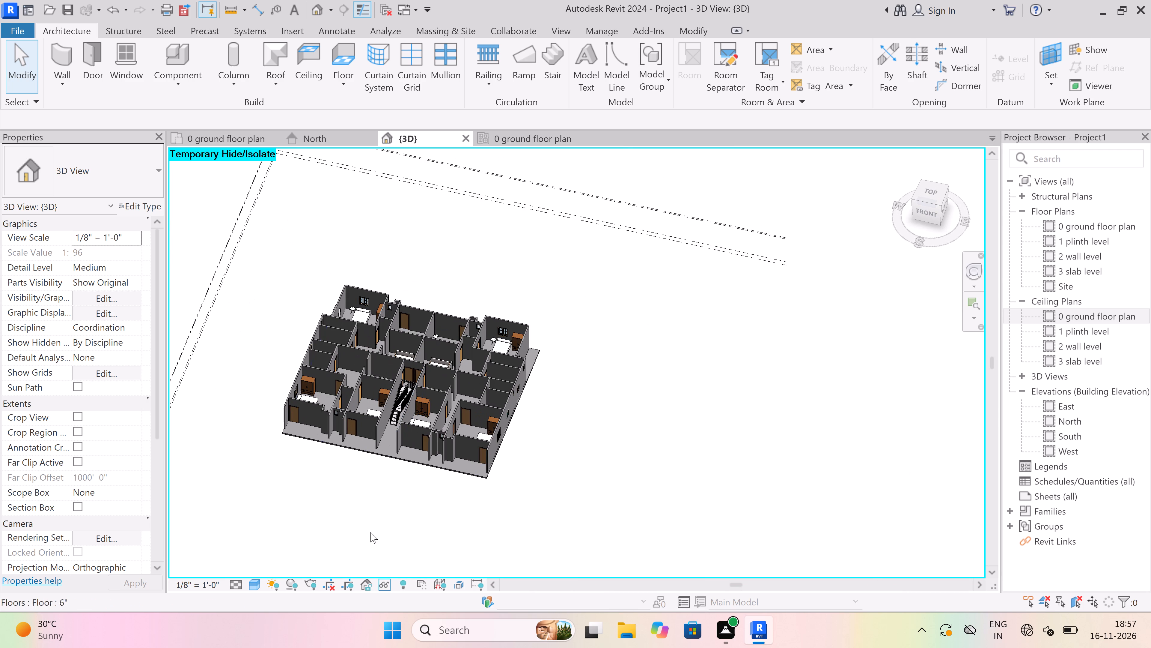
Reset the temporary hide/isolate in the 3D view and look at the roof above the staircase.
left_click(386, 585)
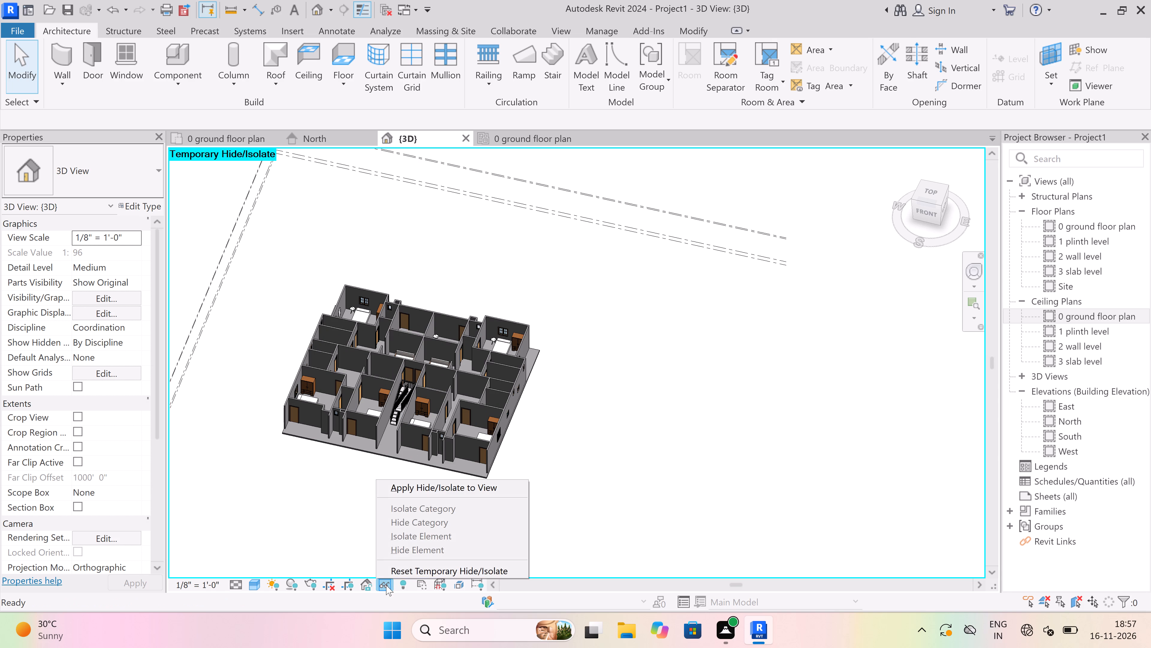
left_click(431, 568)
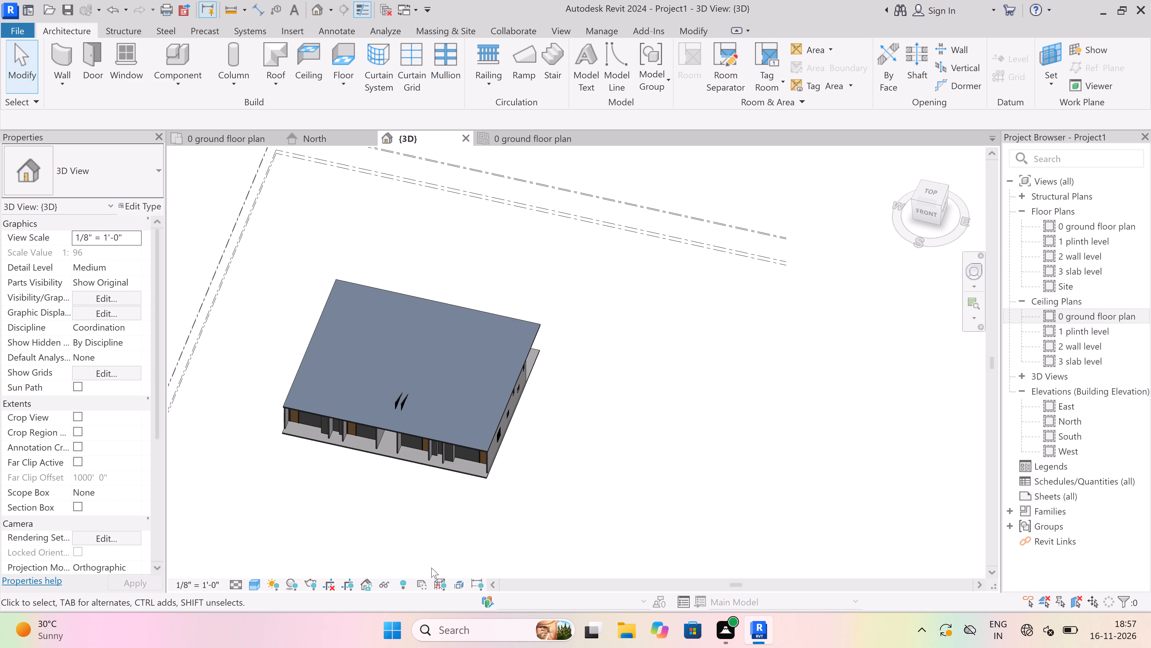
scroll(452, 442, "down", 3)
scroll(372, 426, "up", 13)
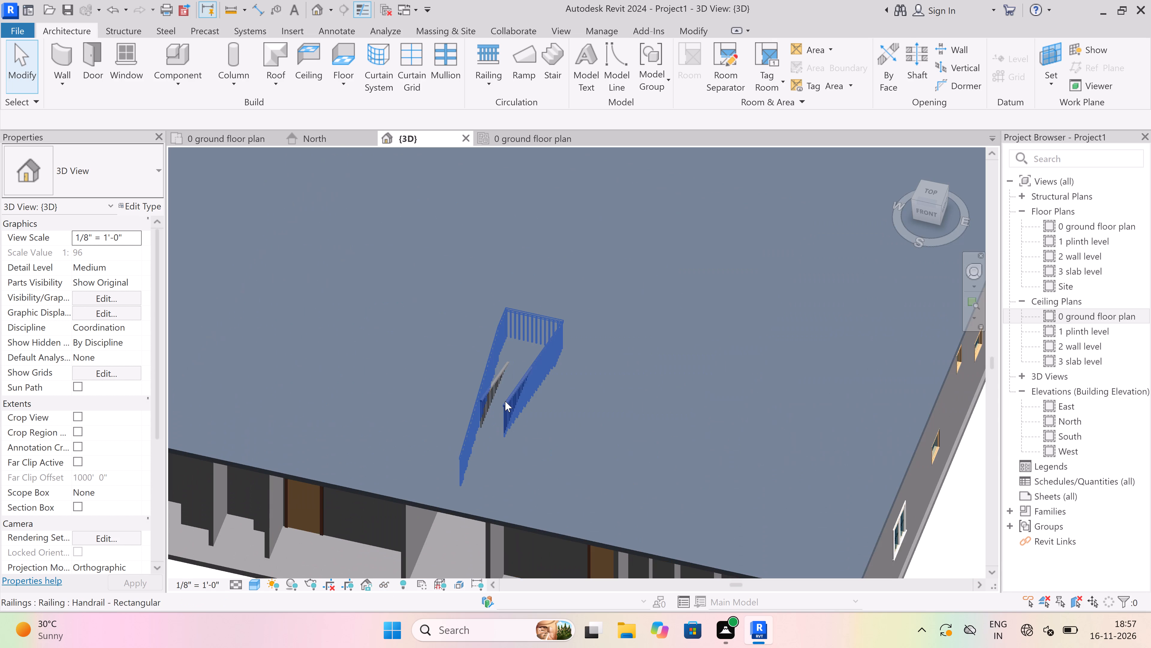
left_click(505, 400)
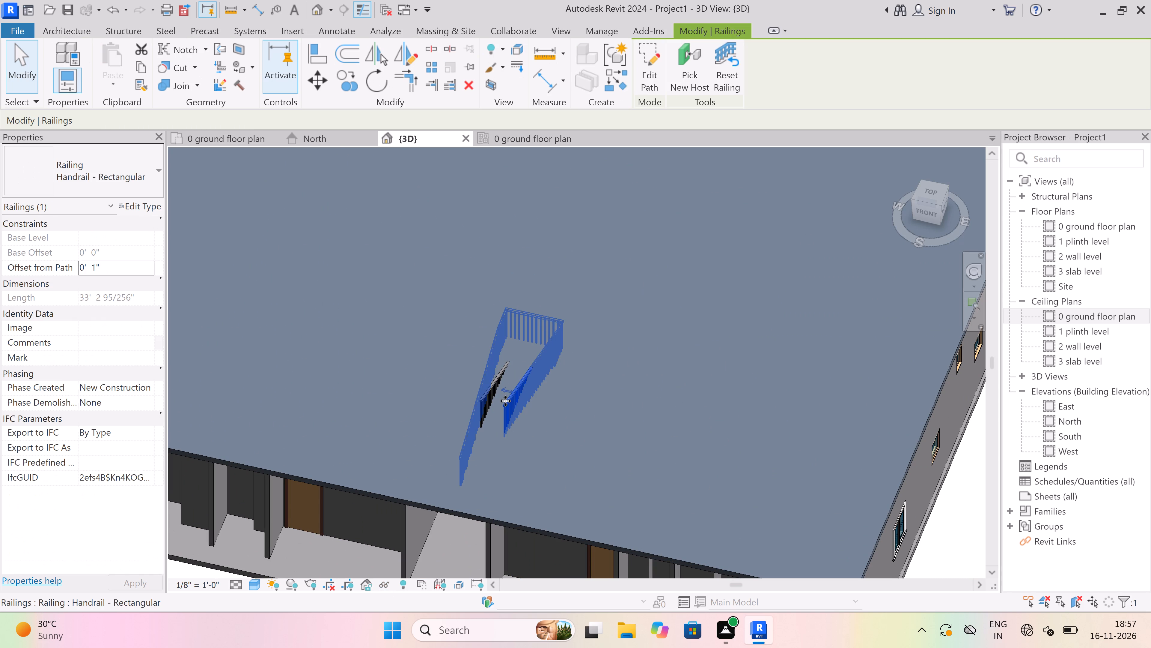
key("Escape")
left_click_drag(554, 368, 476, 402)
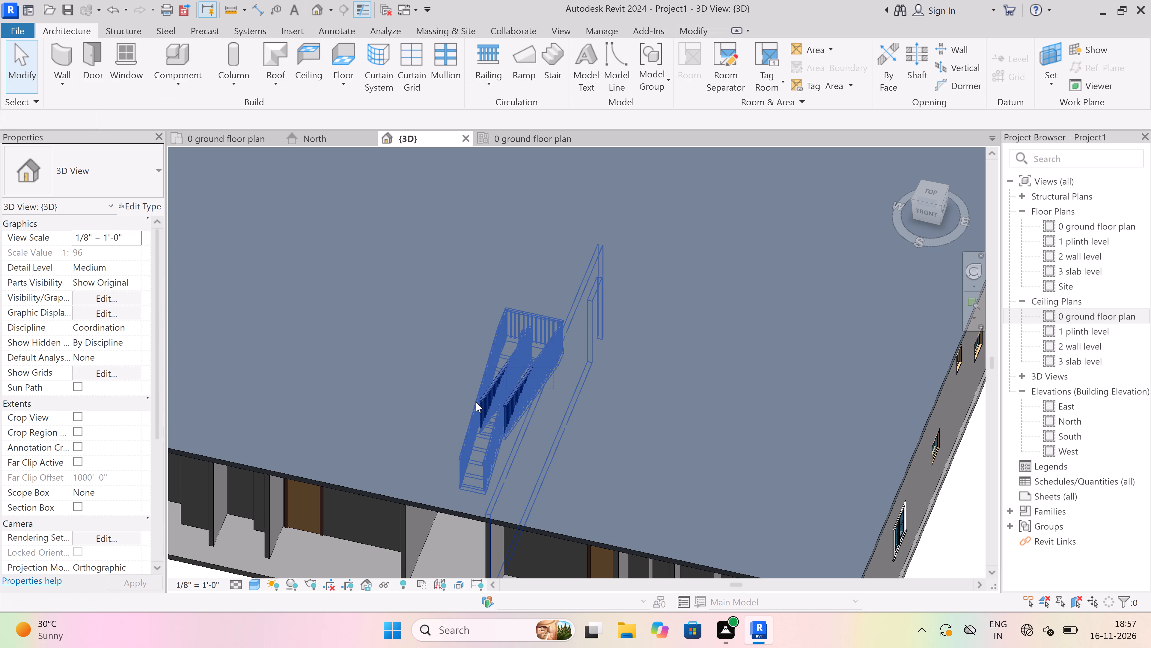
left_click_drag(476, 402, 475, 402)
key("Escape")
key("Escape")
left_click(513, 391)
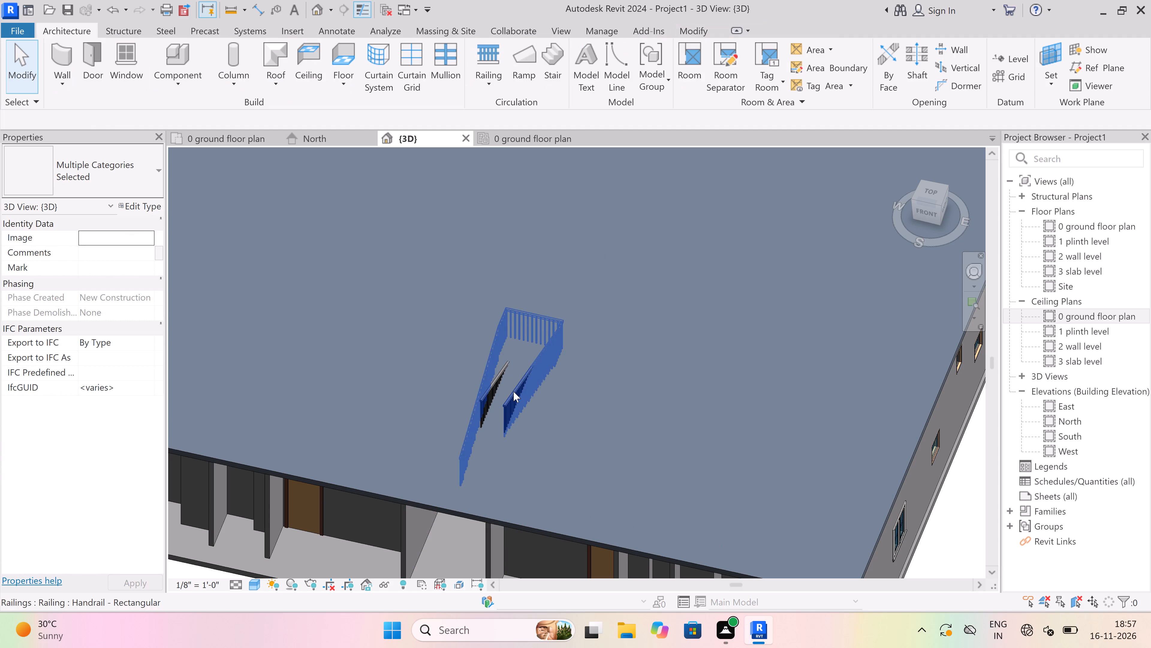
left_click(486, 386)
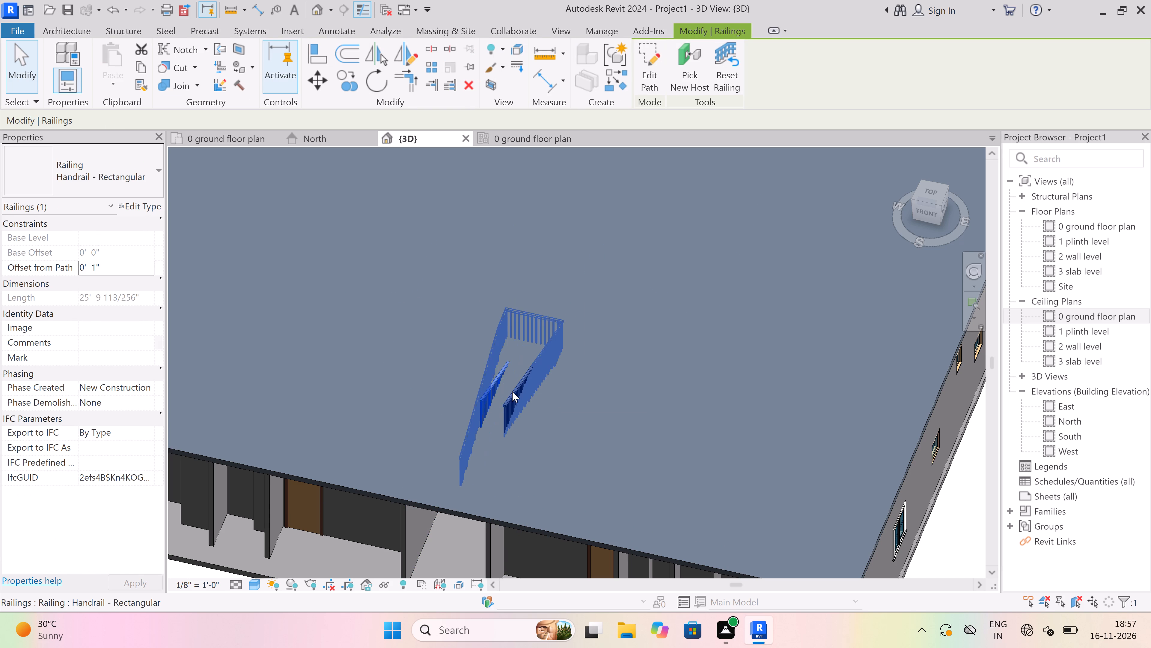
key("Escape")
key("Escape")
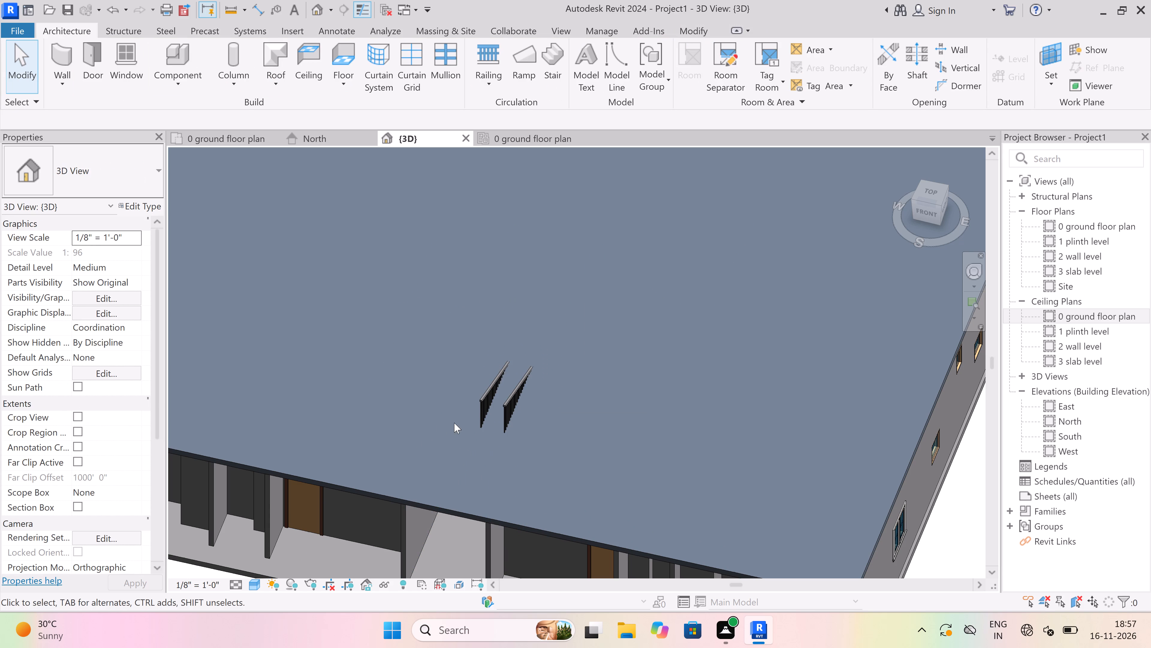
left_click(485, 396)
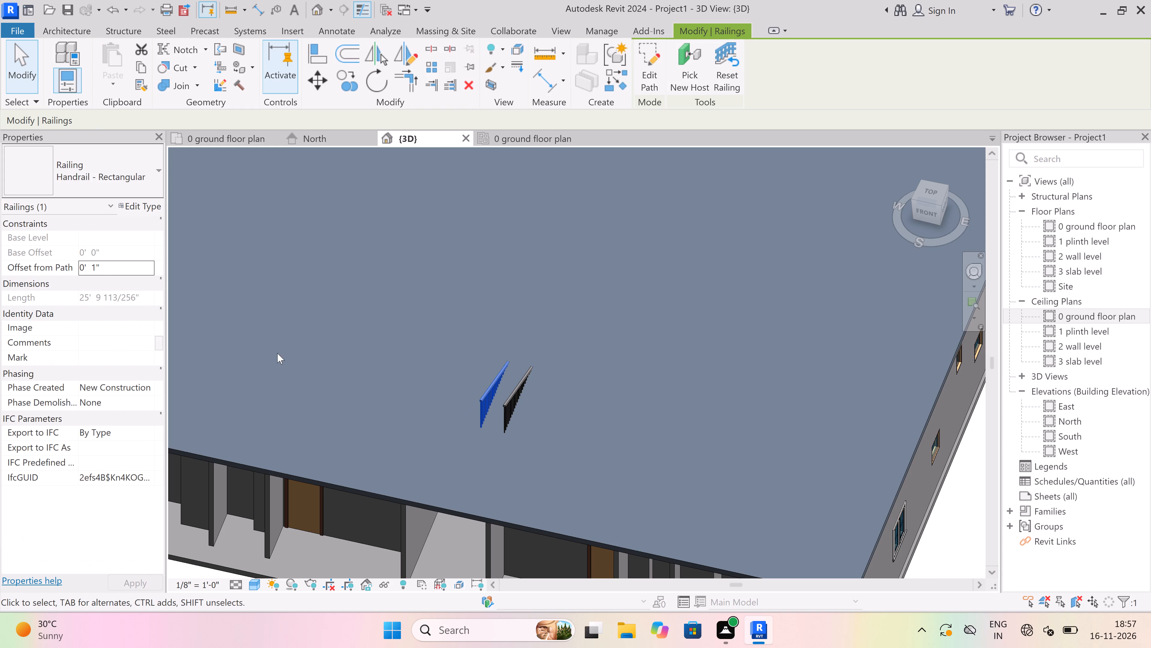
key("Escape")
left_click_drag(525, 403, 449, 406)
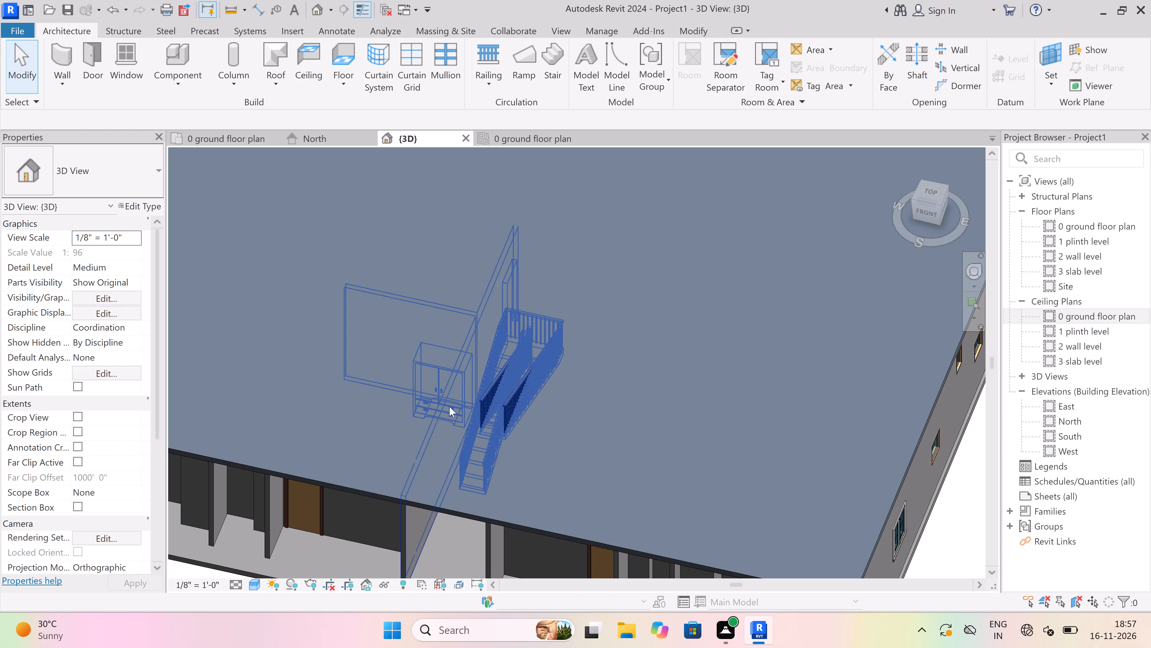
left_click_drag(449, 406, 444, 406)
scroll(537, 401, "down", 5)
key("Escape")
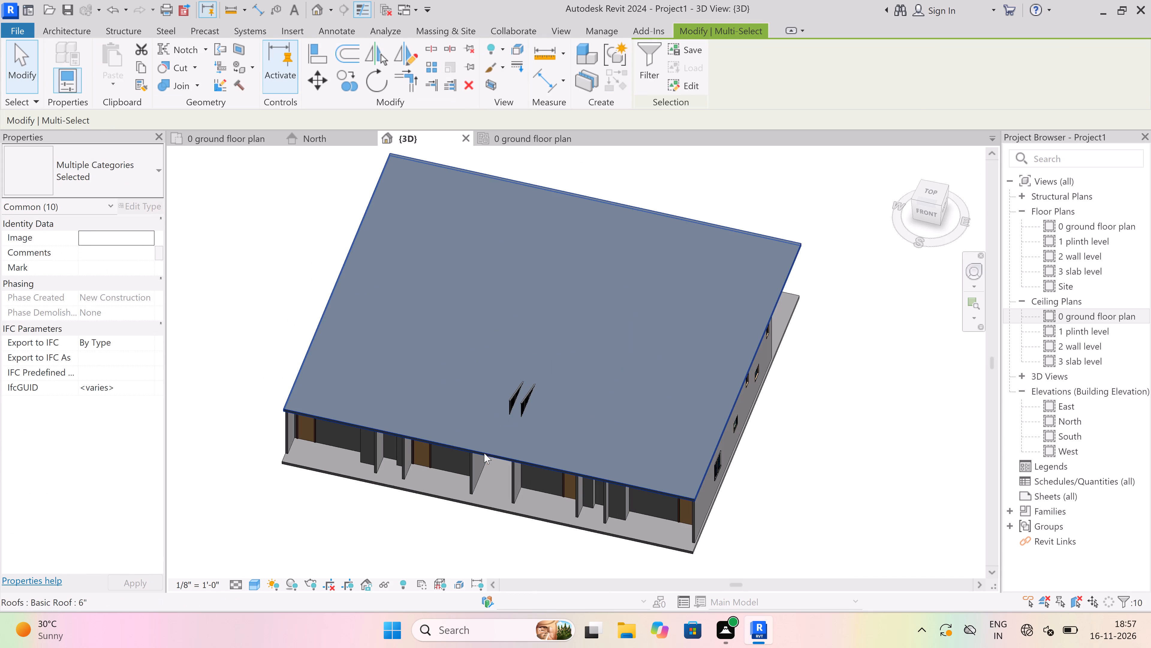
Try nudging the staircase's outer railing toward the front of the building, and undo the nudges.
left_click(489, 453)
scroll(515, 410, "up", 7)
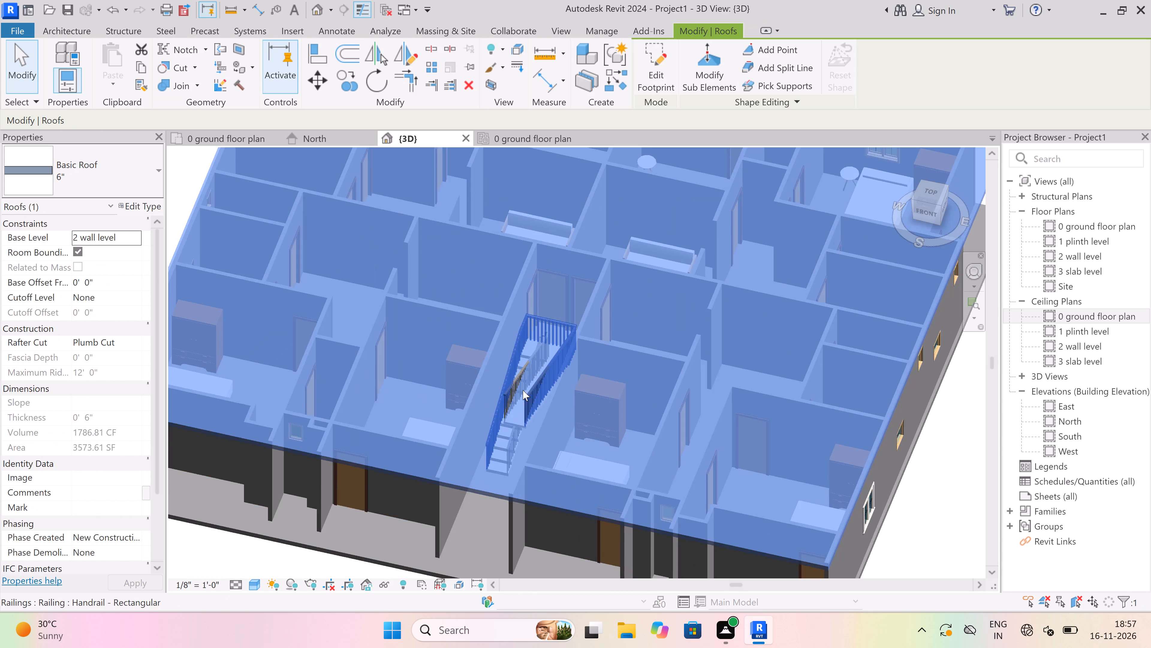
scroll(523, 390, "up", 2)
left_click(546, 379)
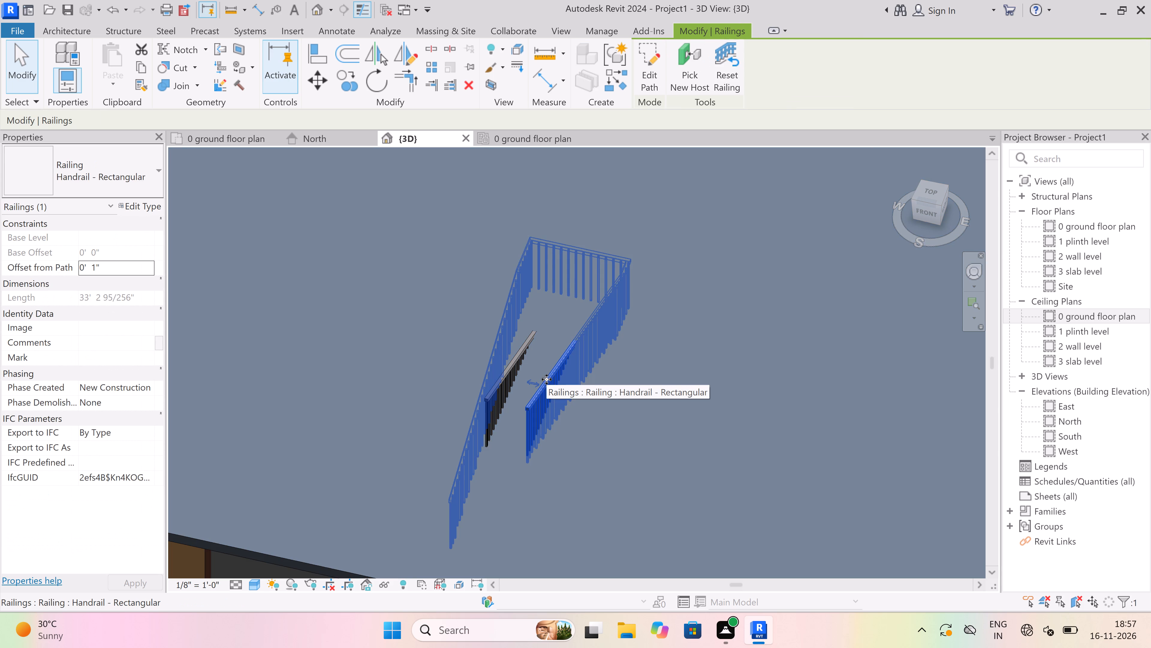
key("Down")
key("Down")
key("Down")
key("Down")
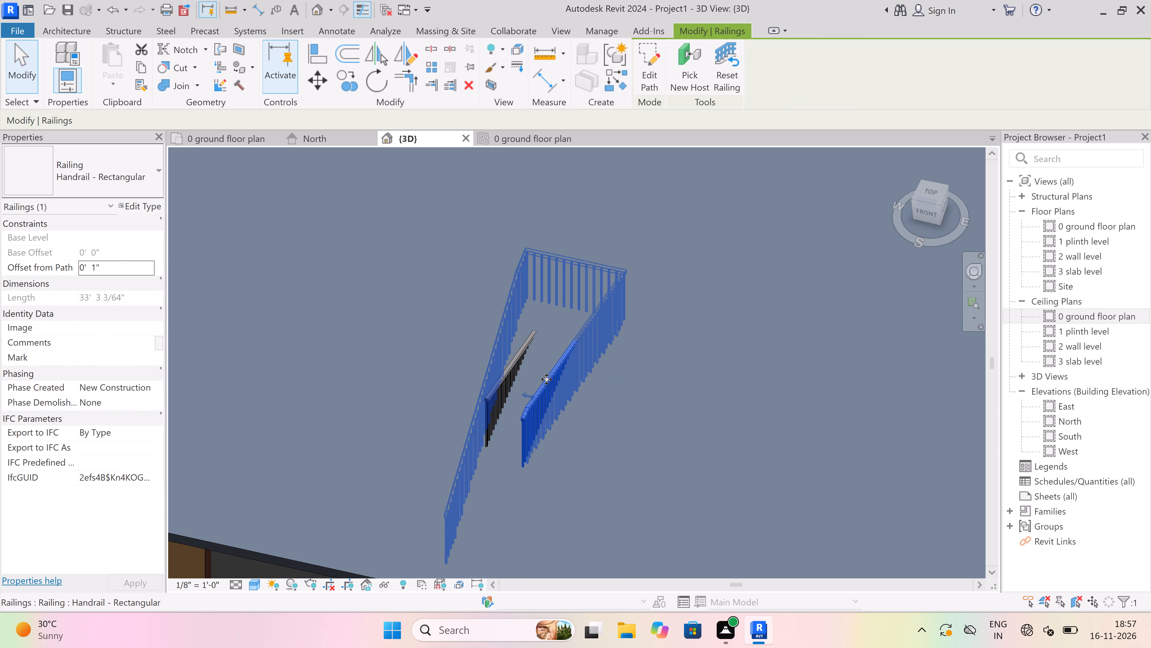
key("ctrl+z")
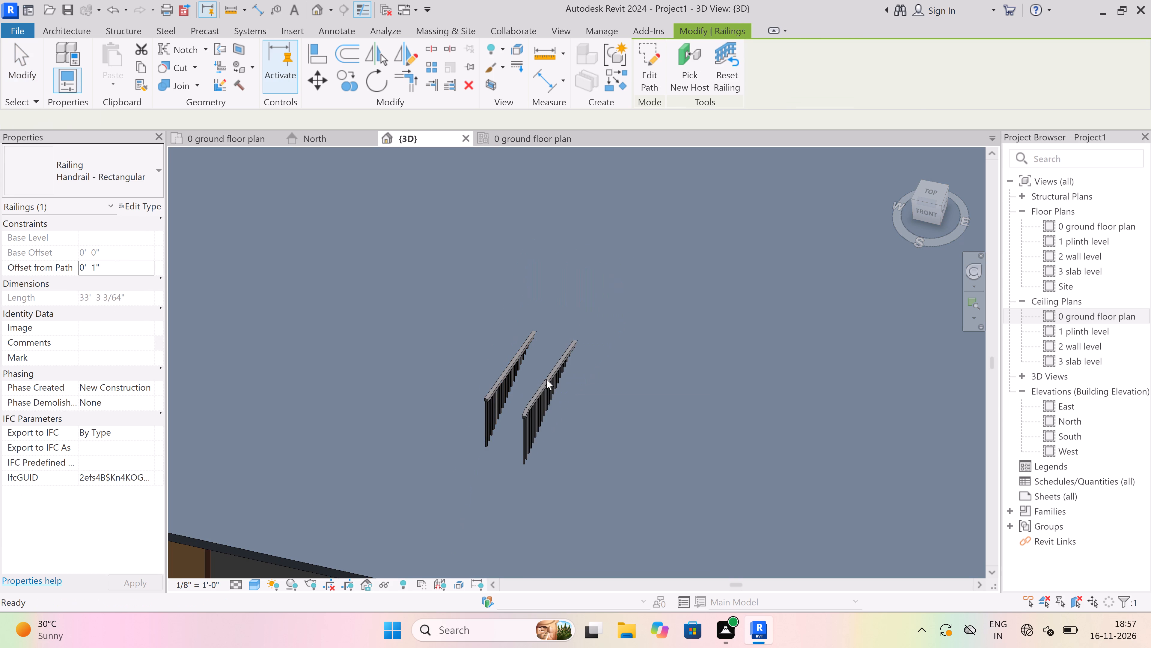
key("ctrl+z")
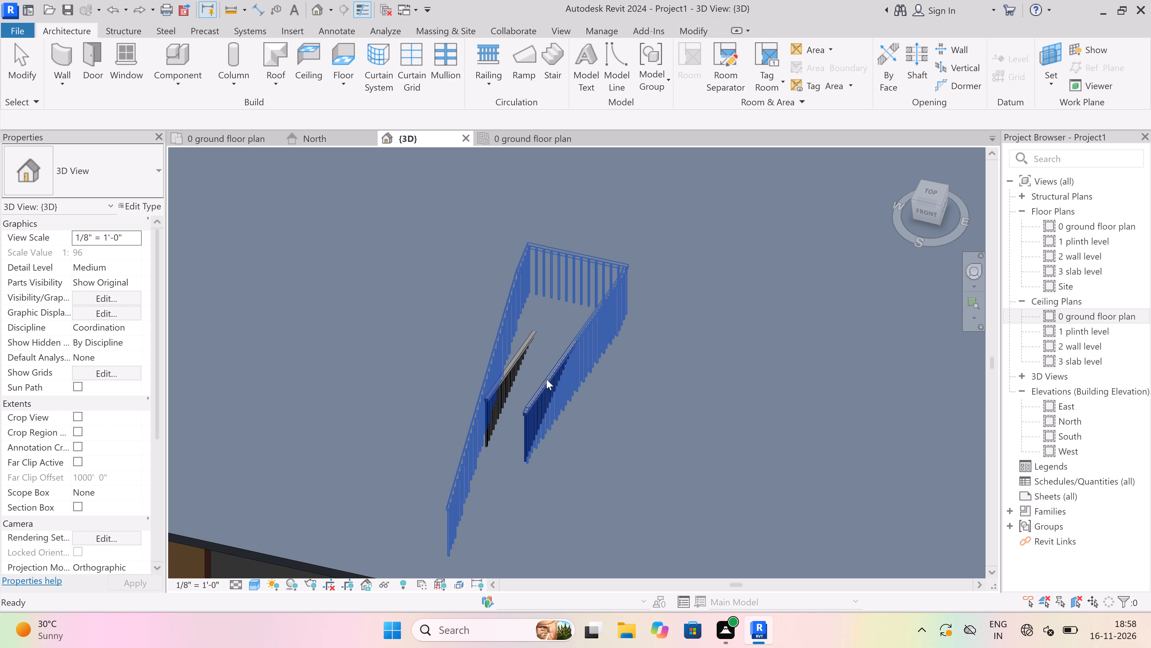
Temporarily hide the 6" basic roof in the 3D view to expose the staircase and rooms.
scroll(546, 379, "down", 5)
left_click(469, 478)
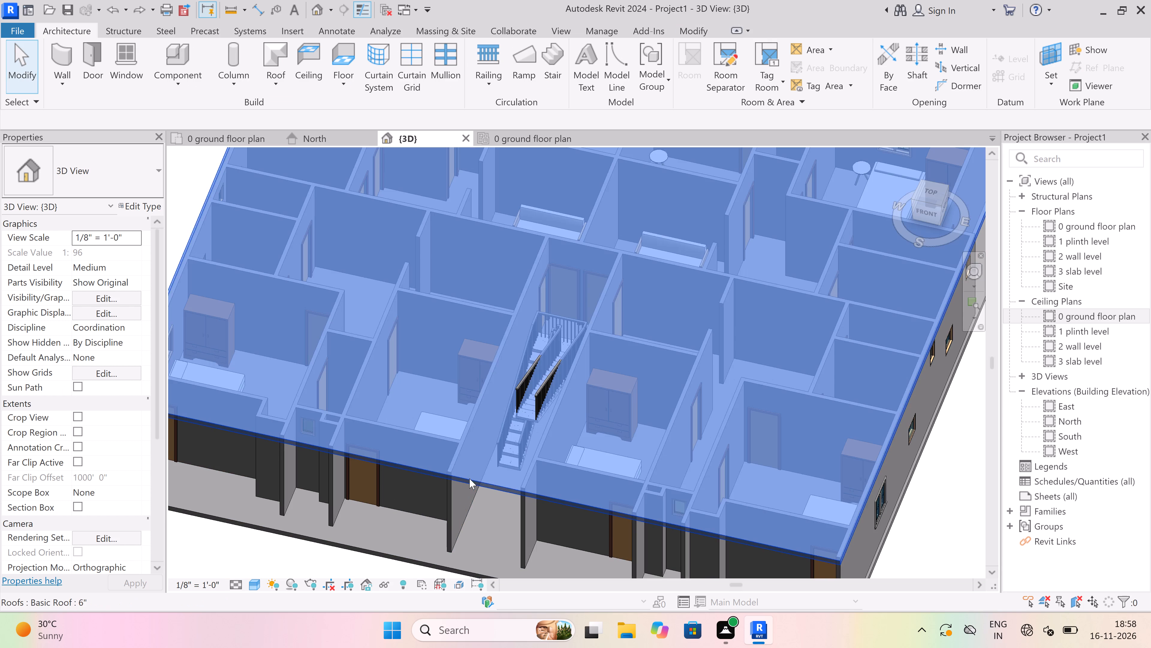
left_click(385, 581)
left_click(419, 548)
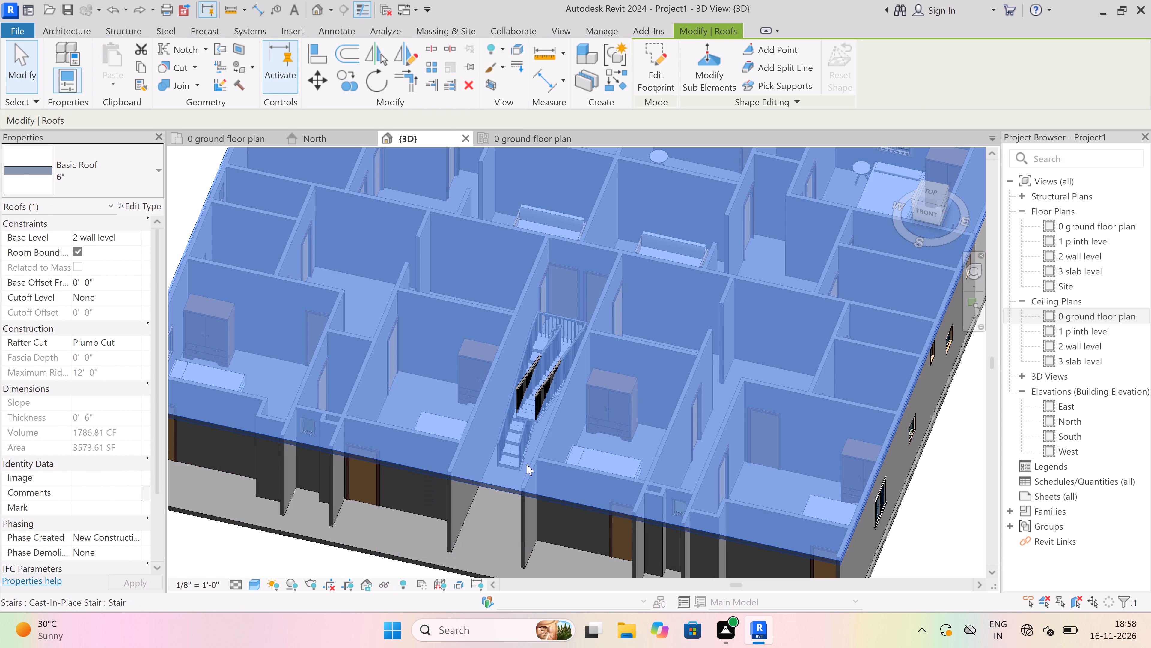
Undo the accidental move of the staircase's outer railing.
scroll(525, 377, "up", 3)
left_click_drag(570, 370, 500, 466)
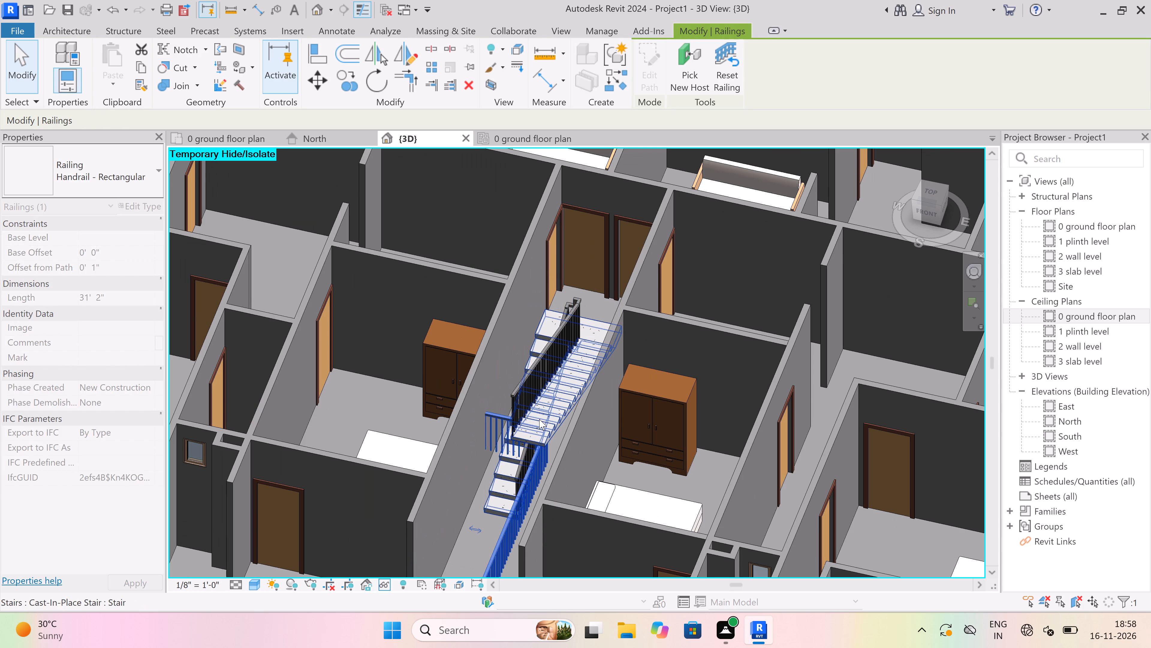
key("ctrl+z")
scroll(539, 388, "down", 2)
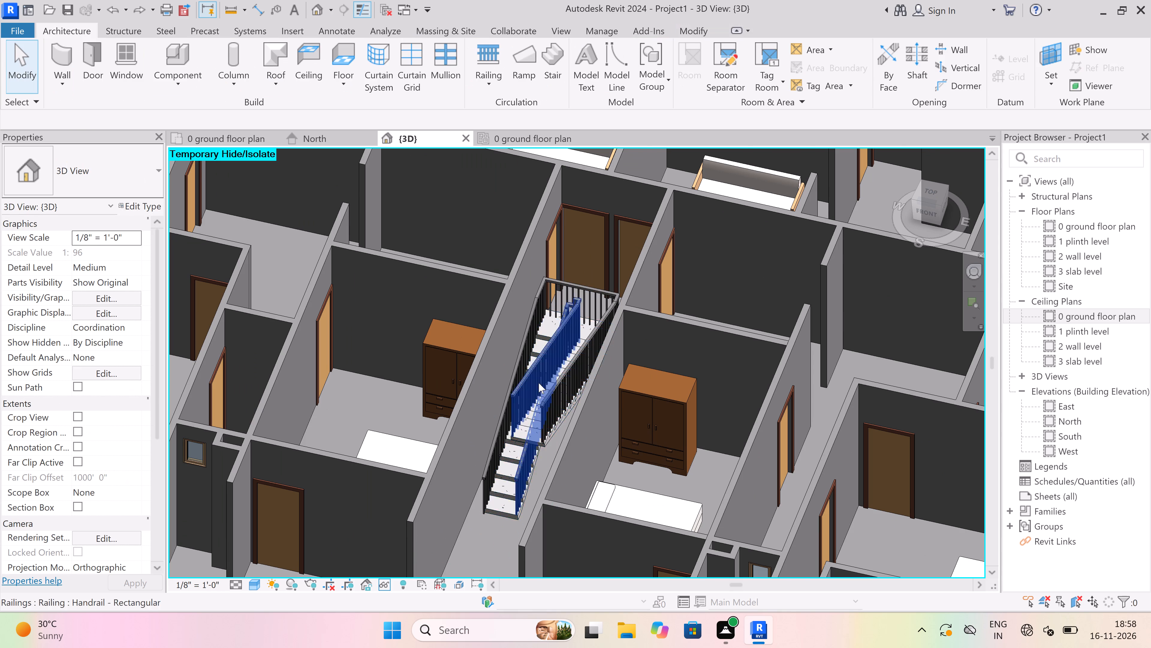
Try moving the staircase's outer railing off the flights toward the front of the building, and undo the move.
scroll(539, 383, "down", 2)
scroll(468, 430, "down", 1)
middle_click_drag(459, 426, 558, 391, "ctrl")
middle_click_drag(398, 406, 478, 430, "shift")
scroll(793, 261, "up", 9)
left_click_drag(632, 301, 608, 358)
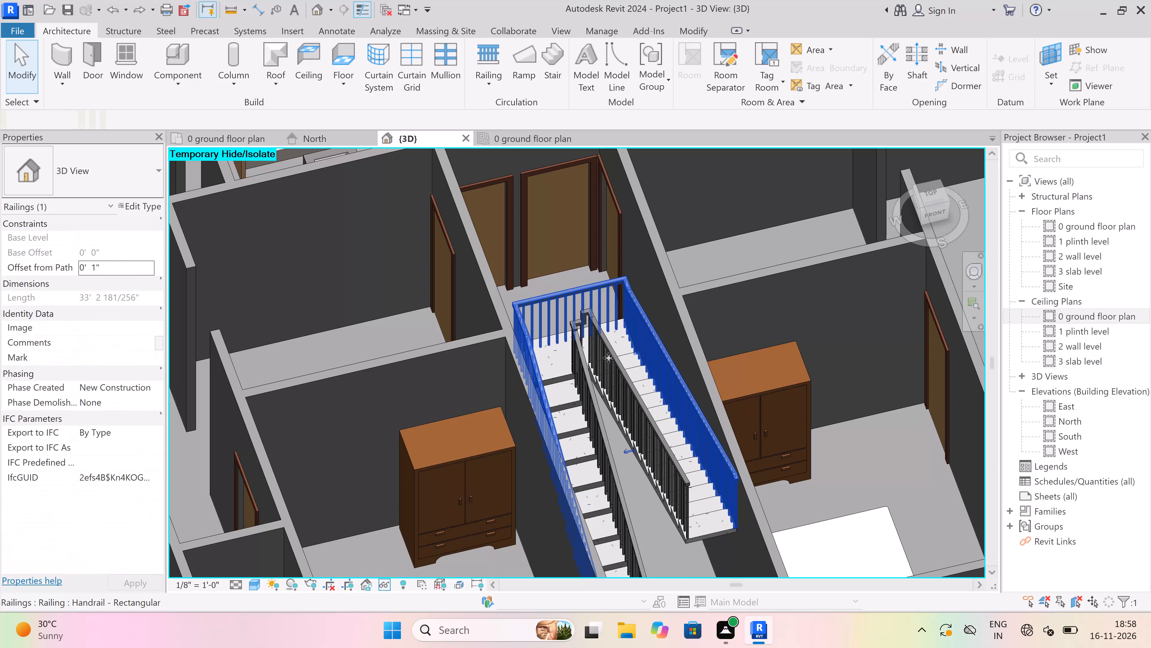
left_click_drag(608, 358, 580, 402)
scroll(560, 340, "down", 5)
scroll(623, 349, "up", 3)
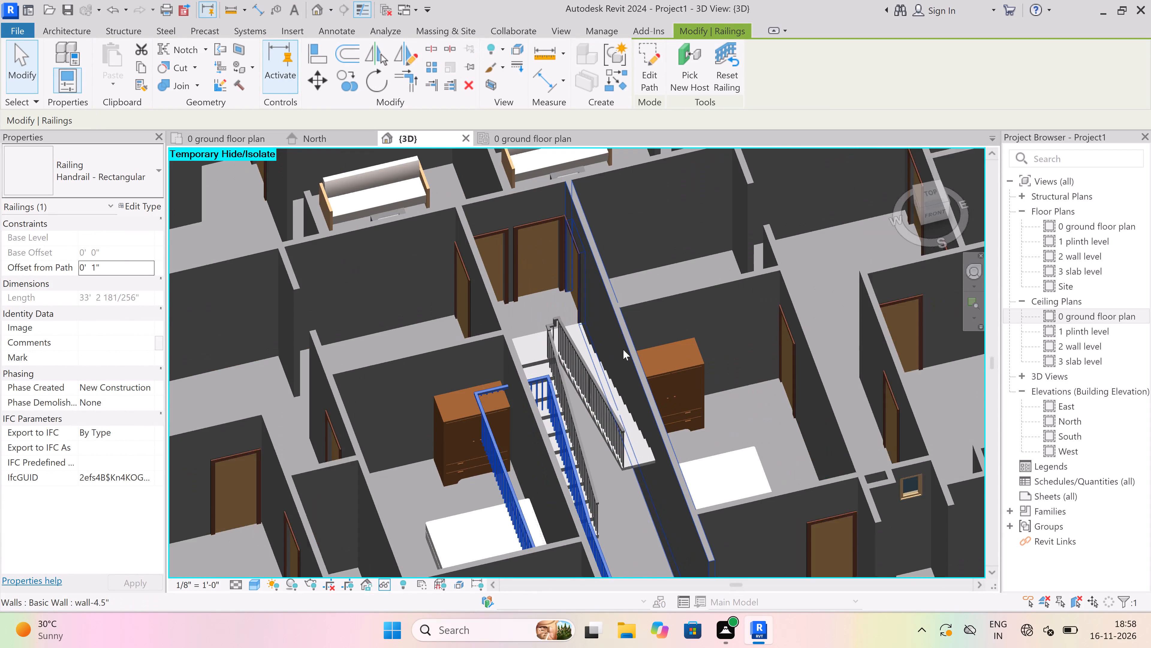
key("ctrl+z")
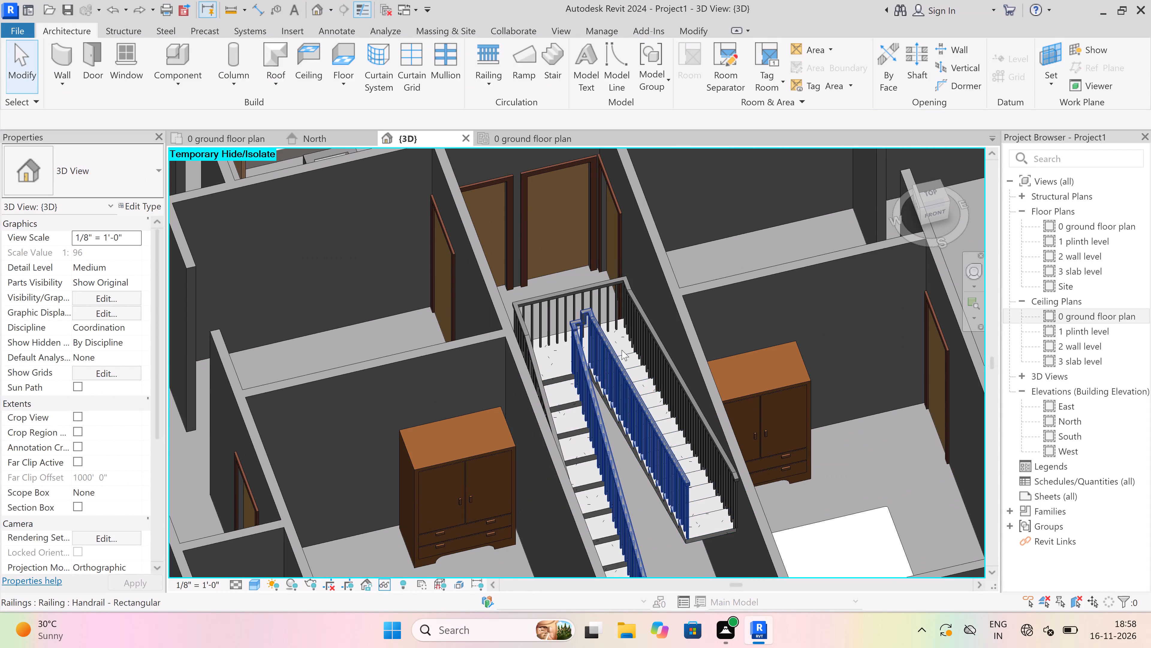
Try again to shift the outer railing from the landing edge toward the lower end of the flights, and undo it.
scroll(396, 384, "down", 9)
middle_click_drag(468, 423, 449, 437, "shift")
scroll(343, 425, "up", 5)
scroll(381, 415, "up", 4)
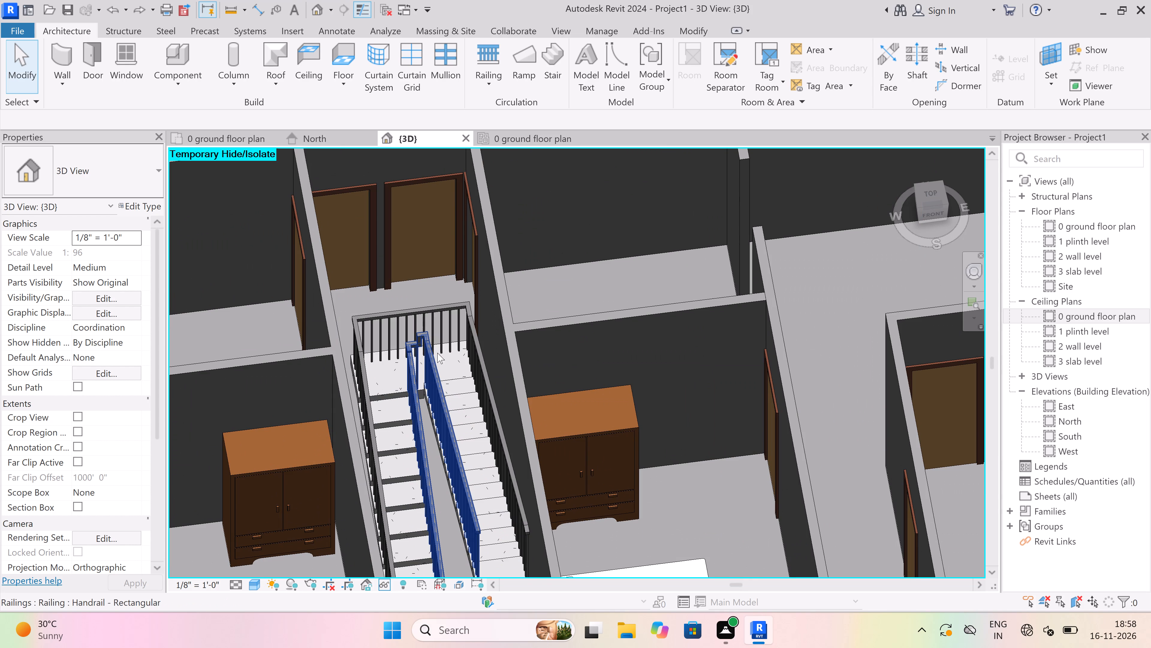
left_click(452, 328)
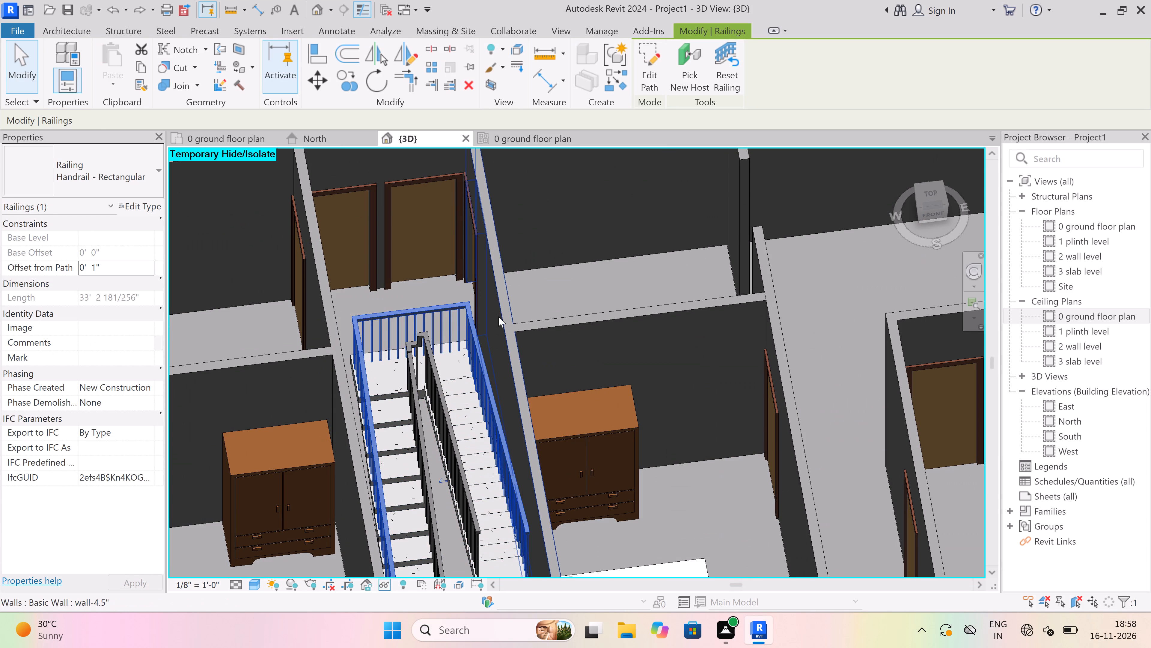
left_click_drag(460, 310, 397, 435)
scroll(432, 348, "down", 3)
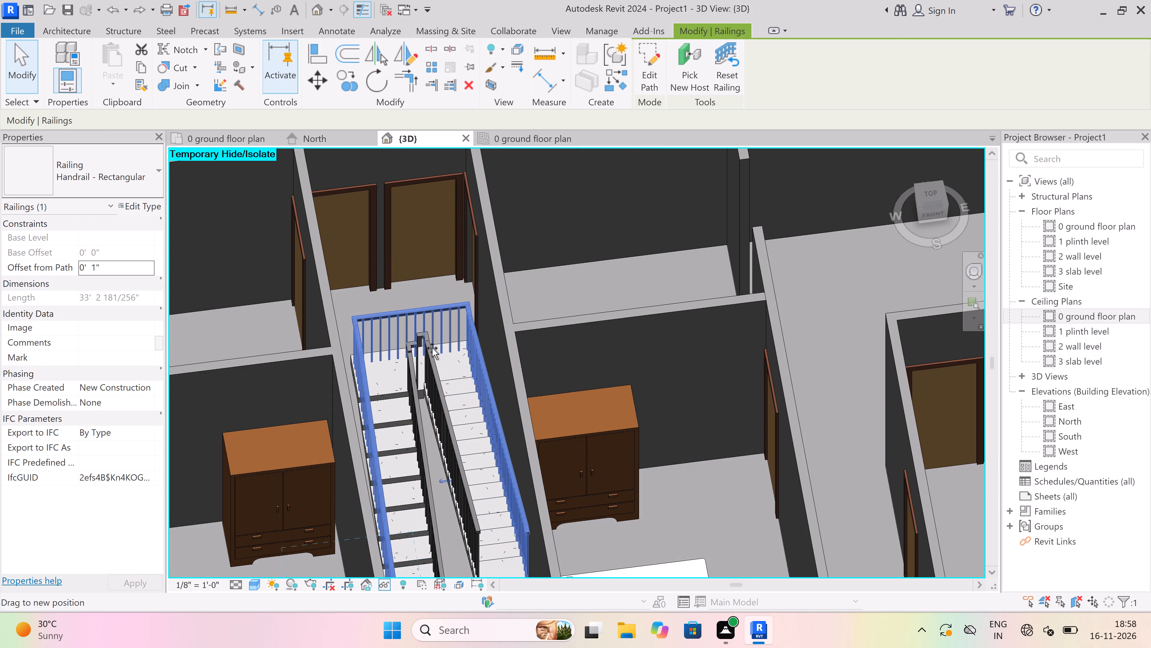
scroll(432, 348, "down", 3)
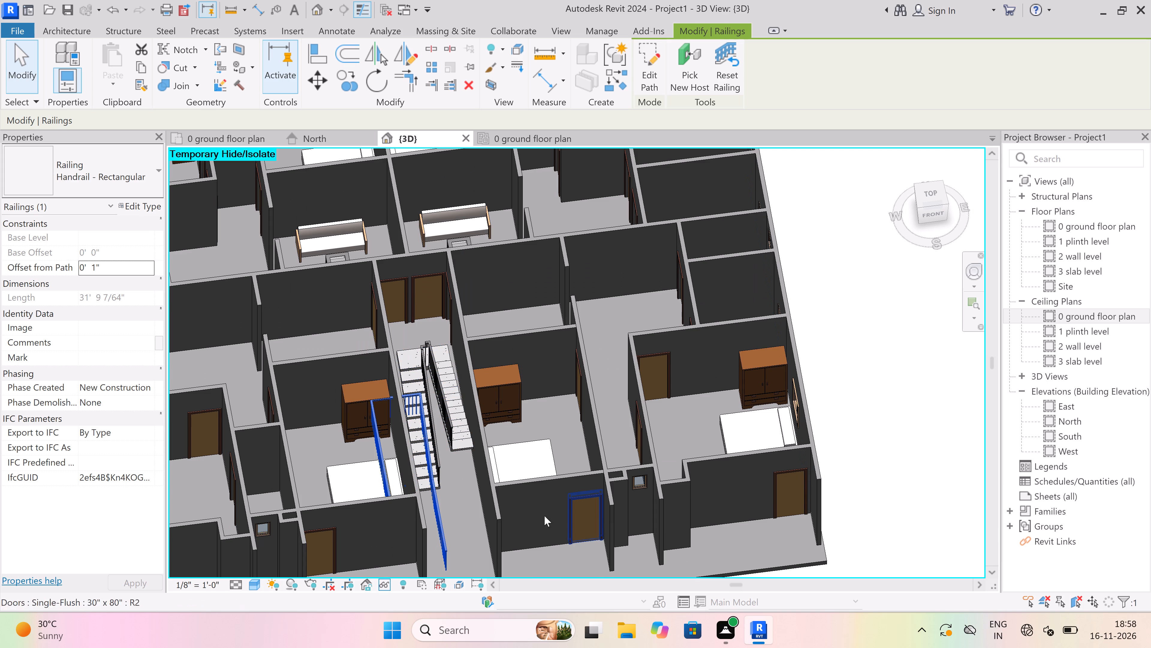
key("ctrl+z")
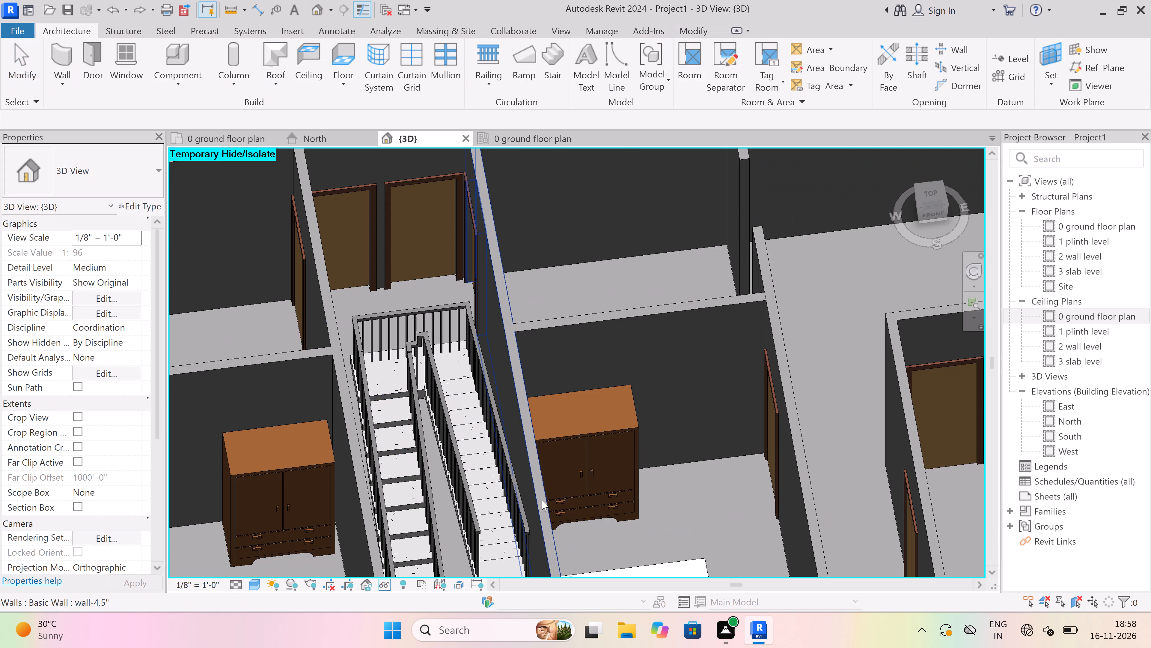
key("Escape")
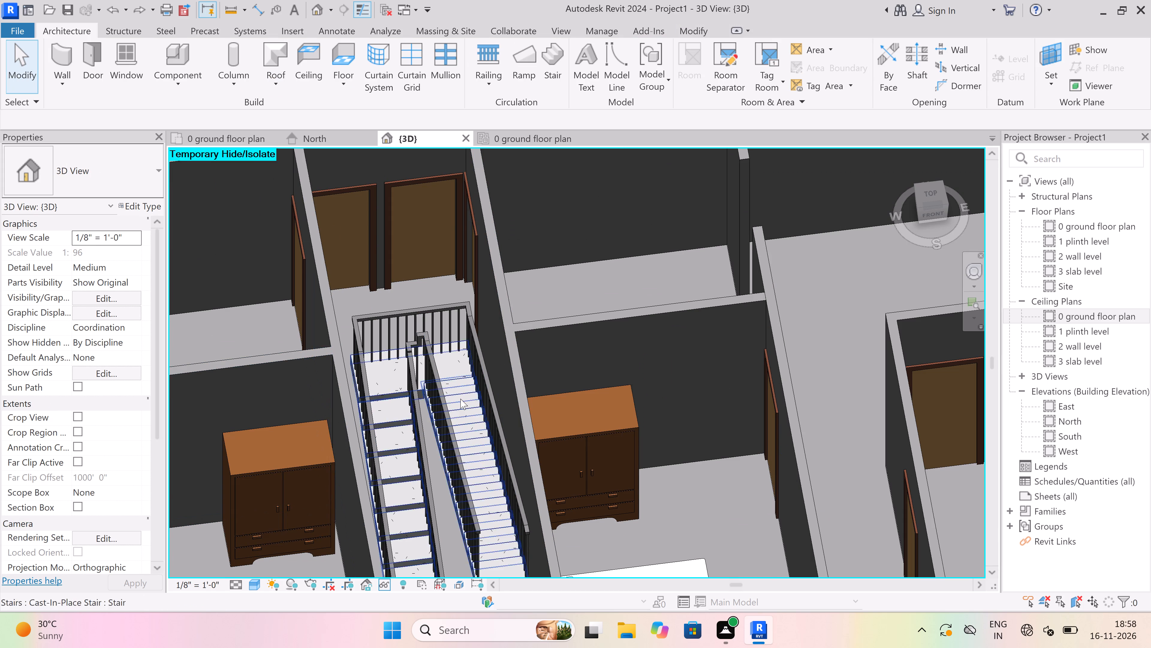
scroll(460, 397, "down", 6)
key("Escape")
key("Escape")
Examine the railing ends at the landing and the staircase's fit between the lobby walls in 3D.
scroll(451, 371, "up", 19)
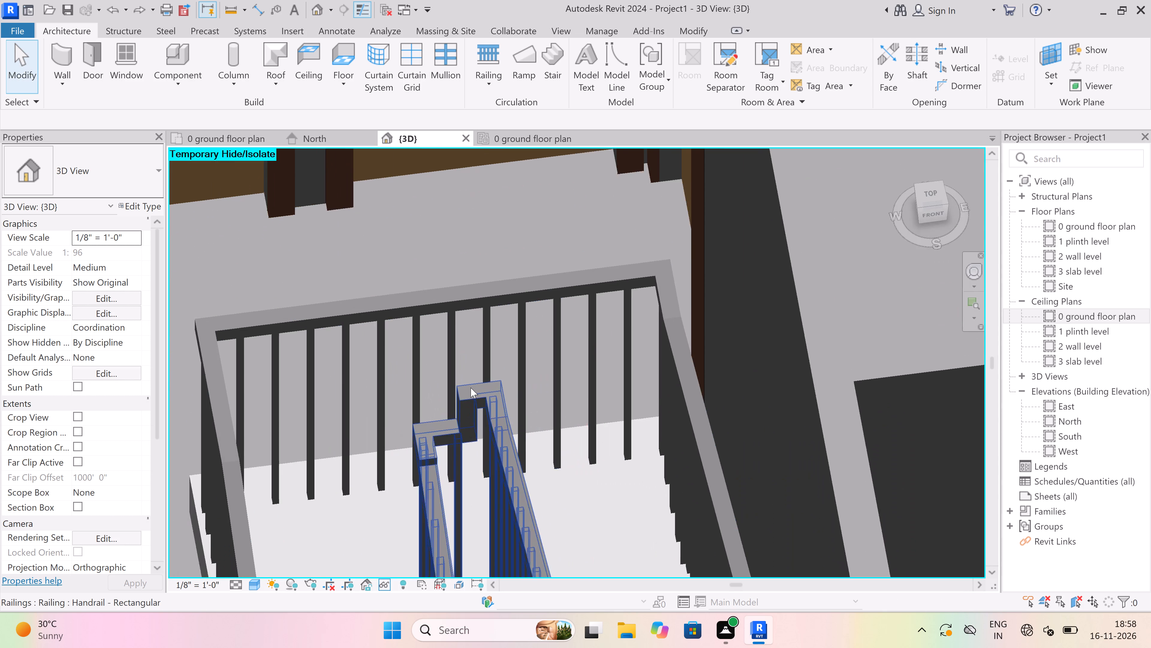
scroll(471, 388, "up", 2)
key("Escape")
key("Escape")
scroll(496, 359, "down", 6)
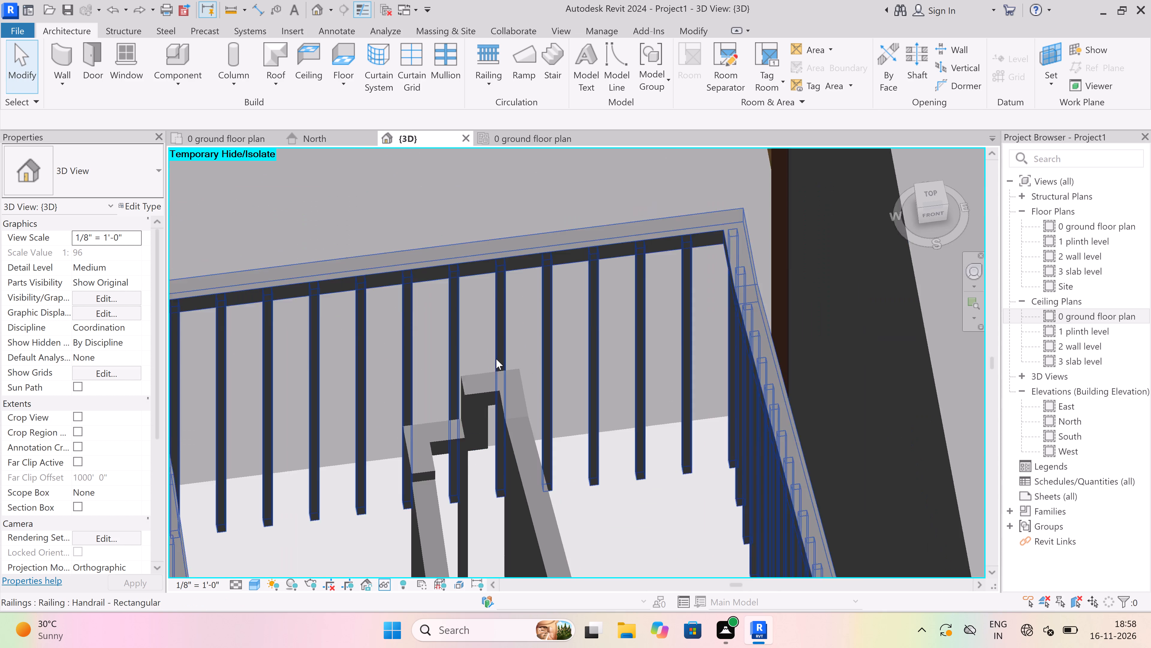
scroll(495, 359, "down", 20)
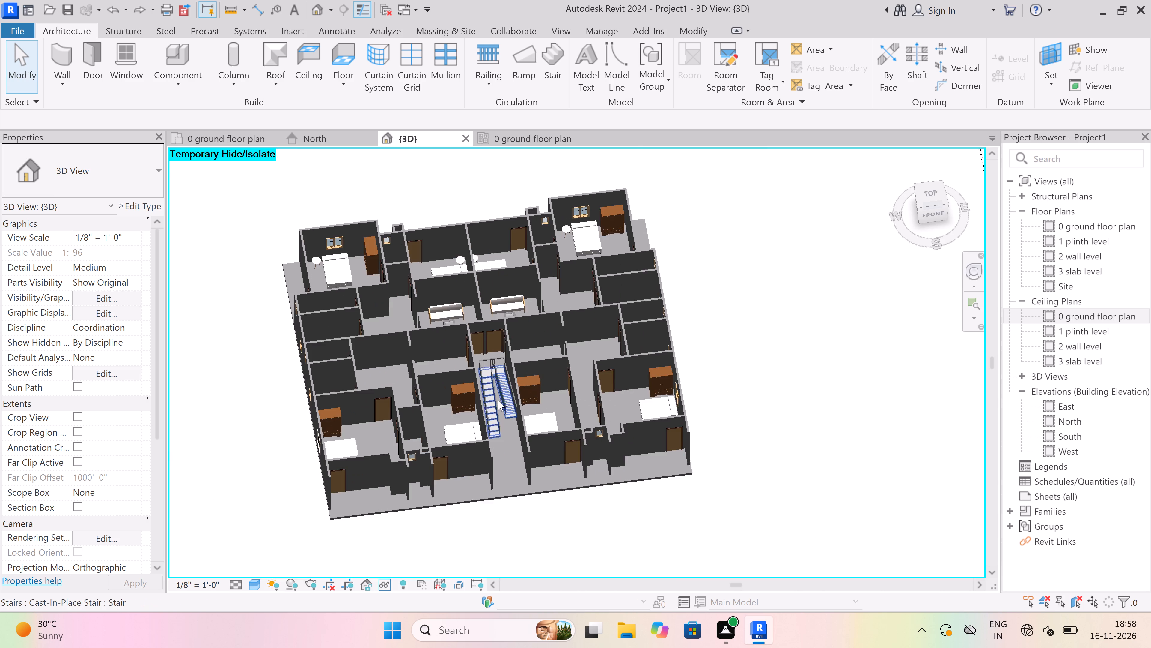
scroll(498, 400, "up", 5)
scroll(515, 426, "up", 5)
middle_click_drag(542, 423, 542, 427, "shift")
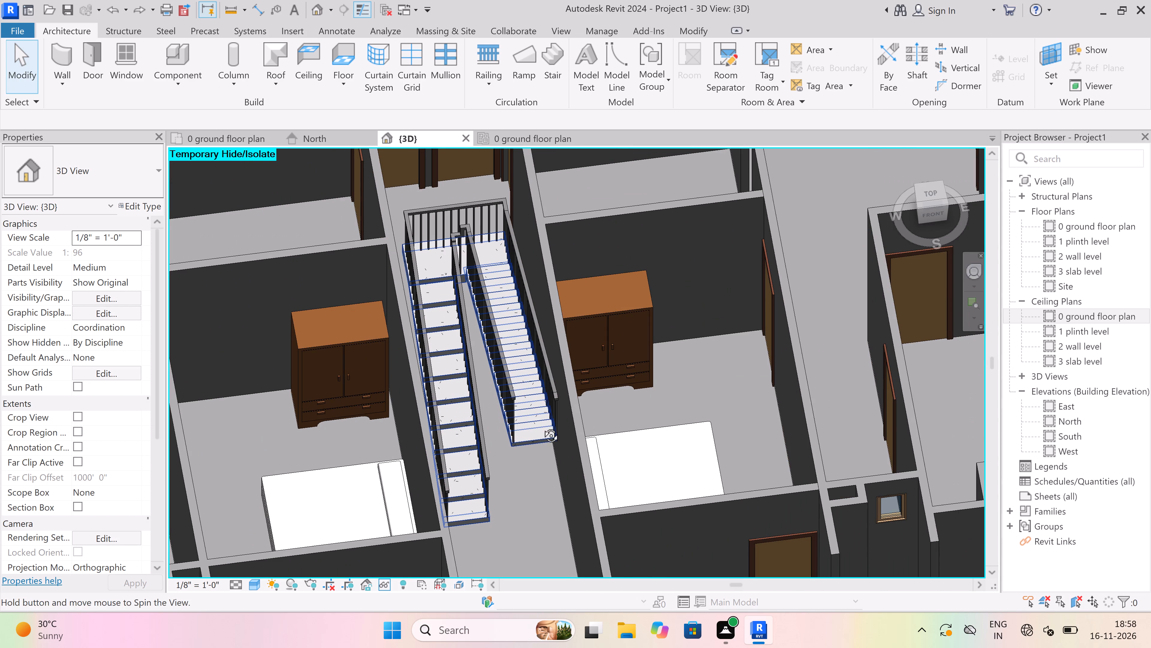
middle_click_drag(542, 427, 506, 431, "shift")
scroll(455, 376, "down", 10)
scroll(390, 451, "up", 2, "shift")
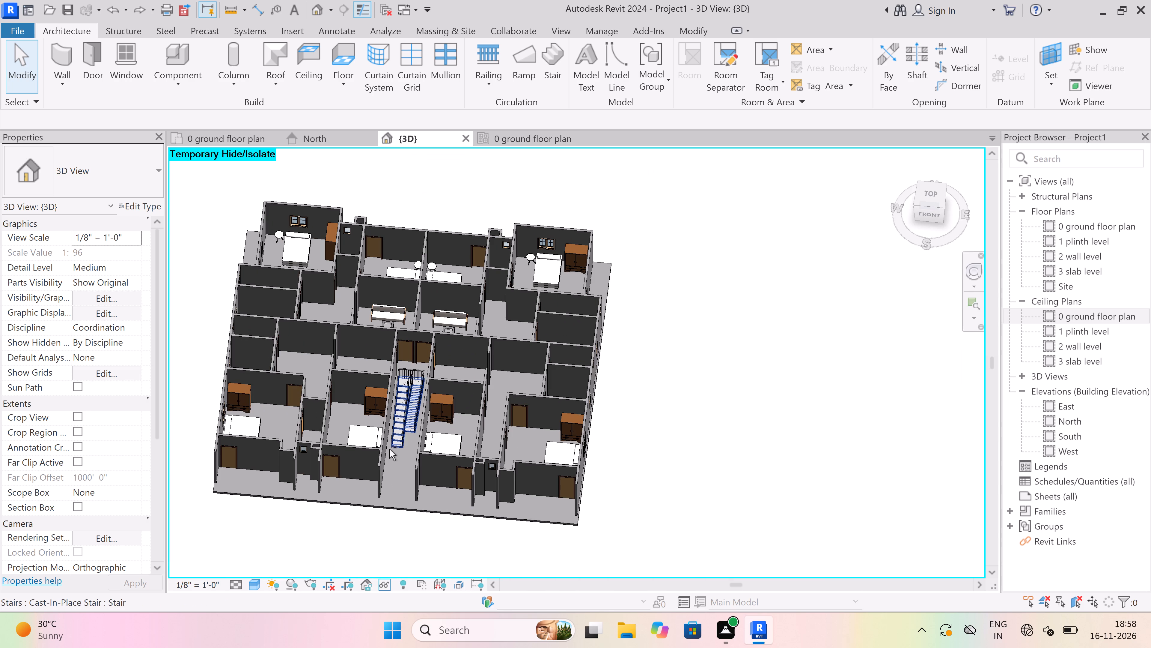
scroll(389, 449, "up", 6, "shift")
middle_click_drag(348, 428, 384, 444, "shift")
scroll(459, 388, "up", 10)
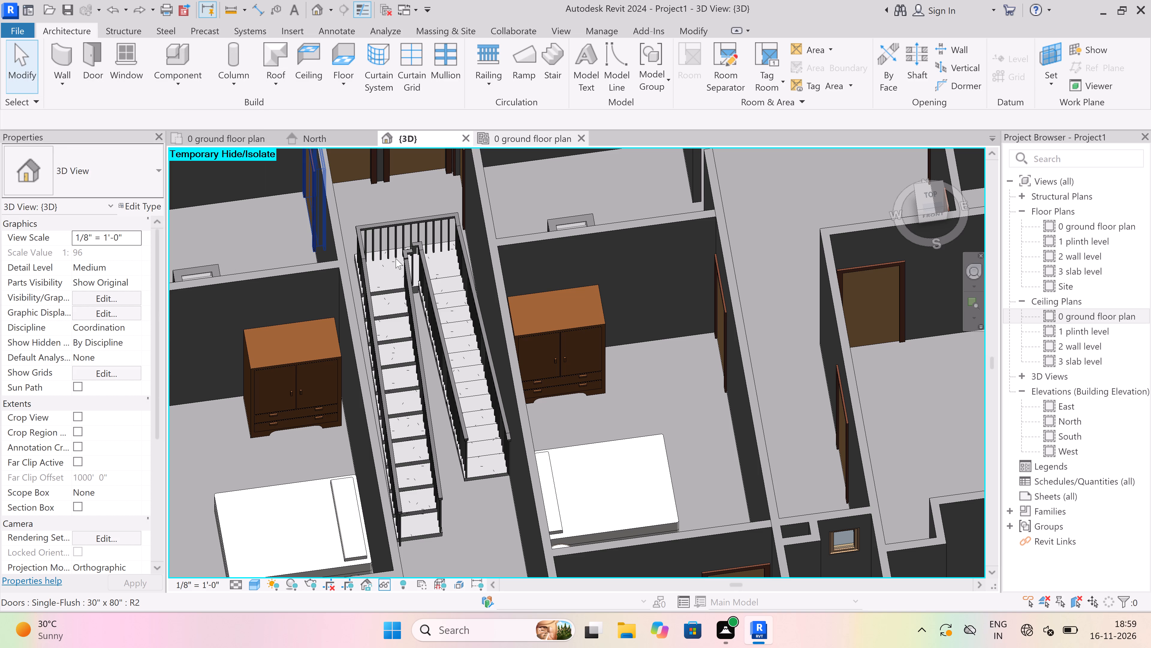
Delete the U-shaped monolithic staircase, including its railings, from the lobby.
left_click(399, 217)
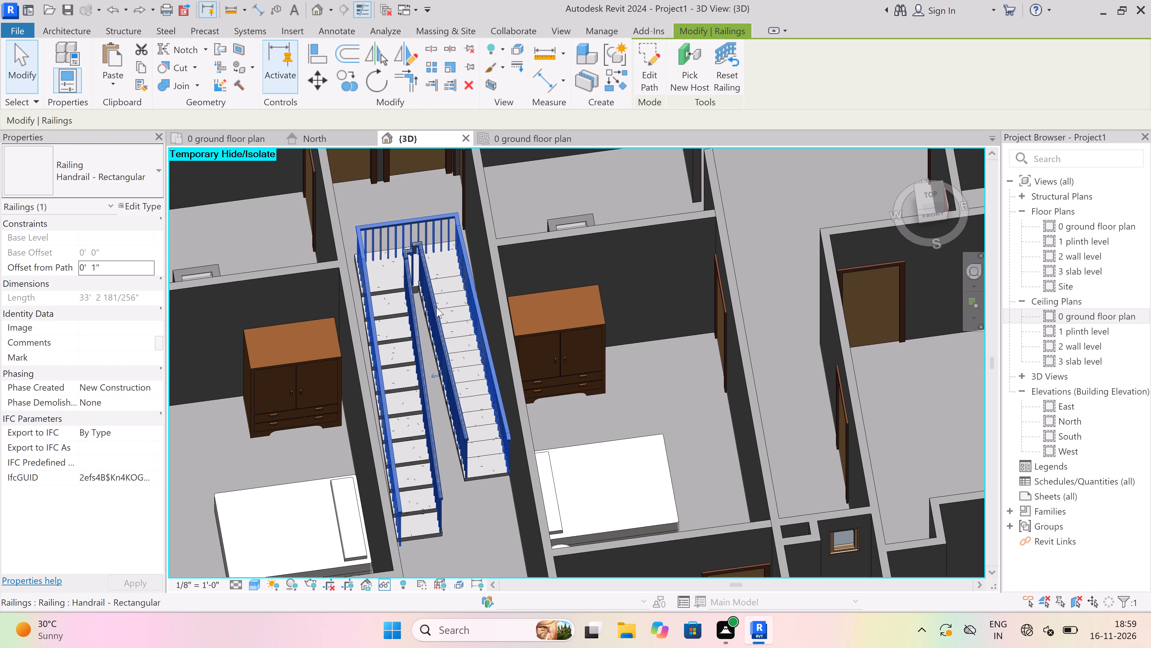
left_click(437, 285)
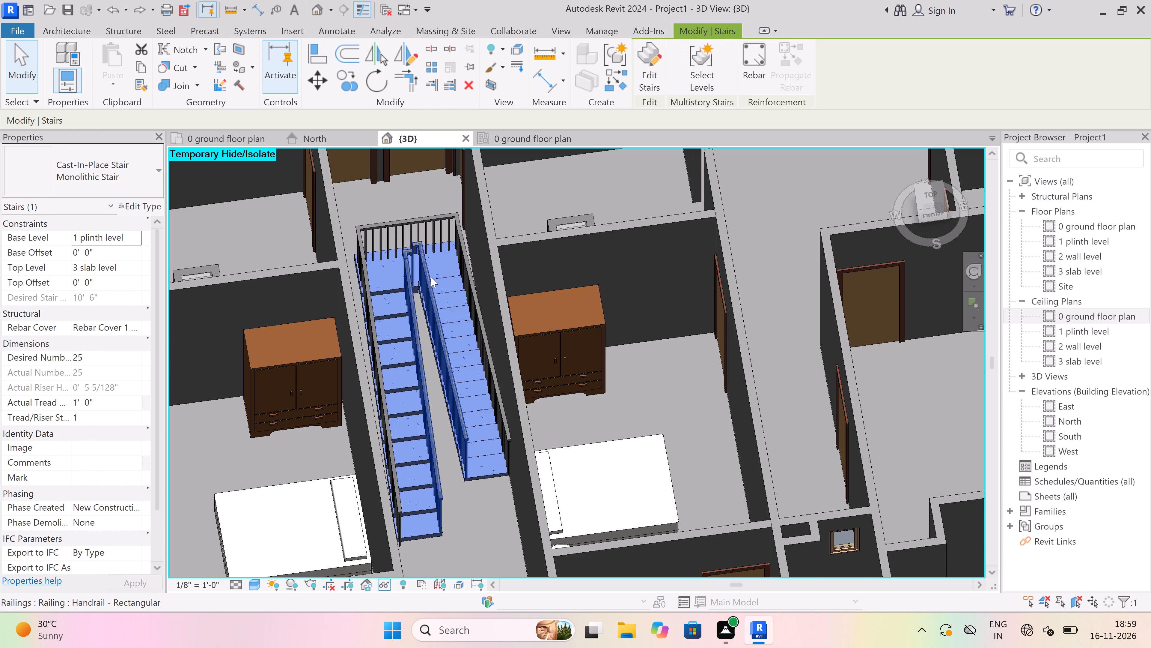
key("Delete")
scroll(405, 324, "down", 11)
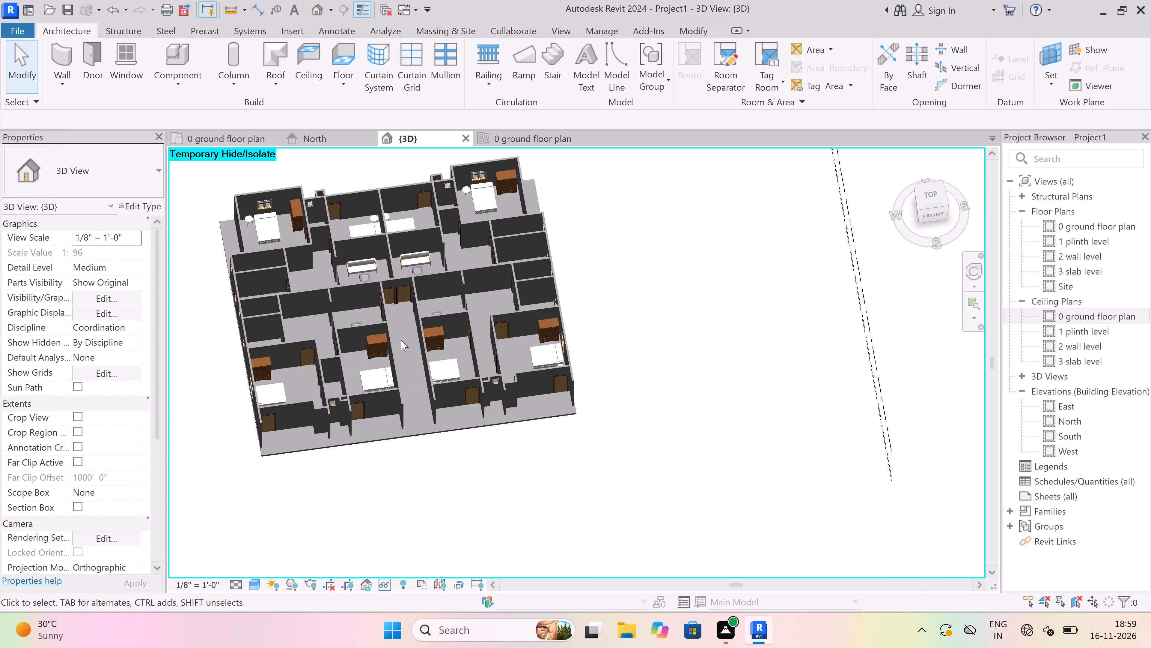
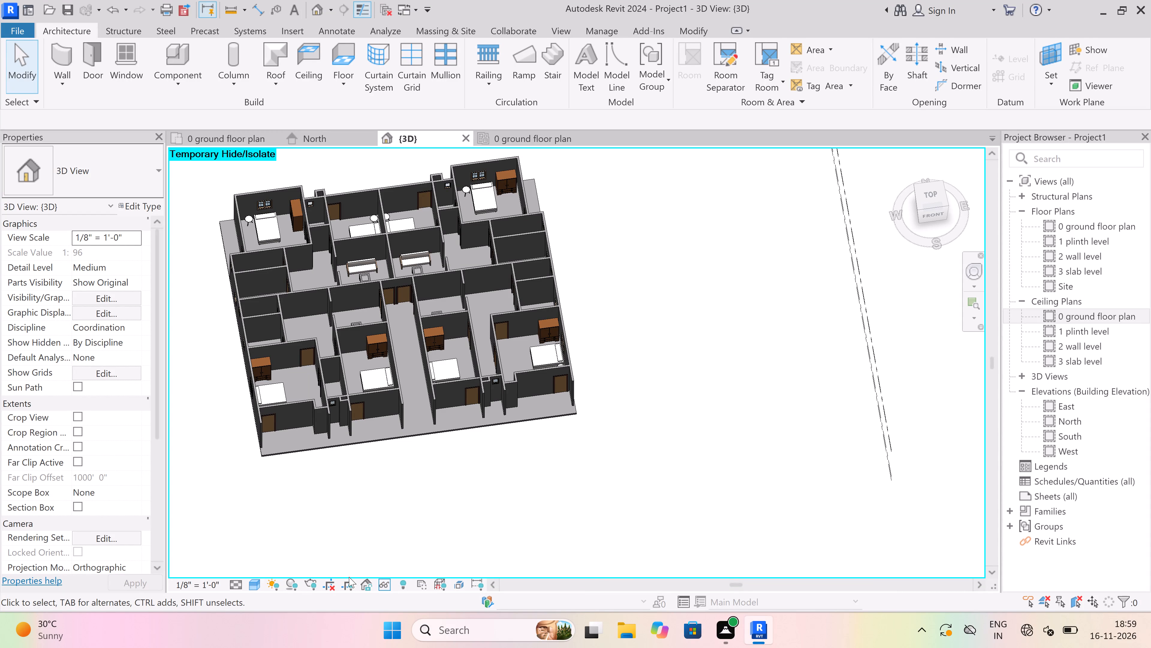
Reset the temporary hide/isolate in the 3D view to restore the hidden roof slab.
left_click(378, 583)
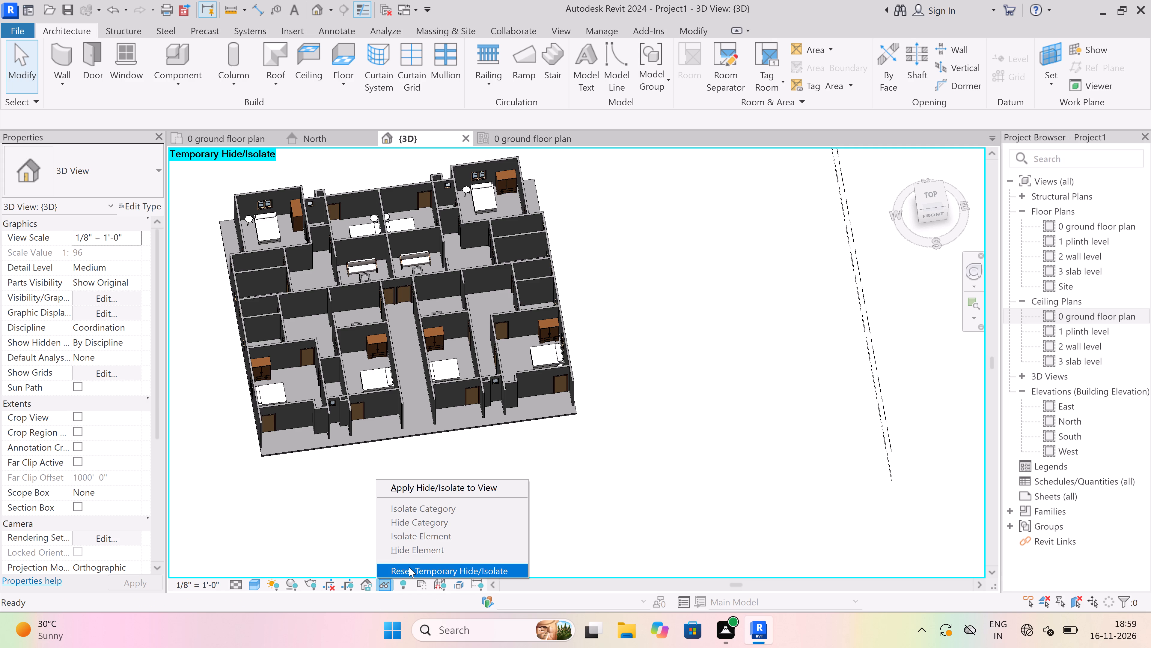
left_click(409, 567)
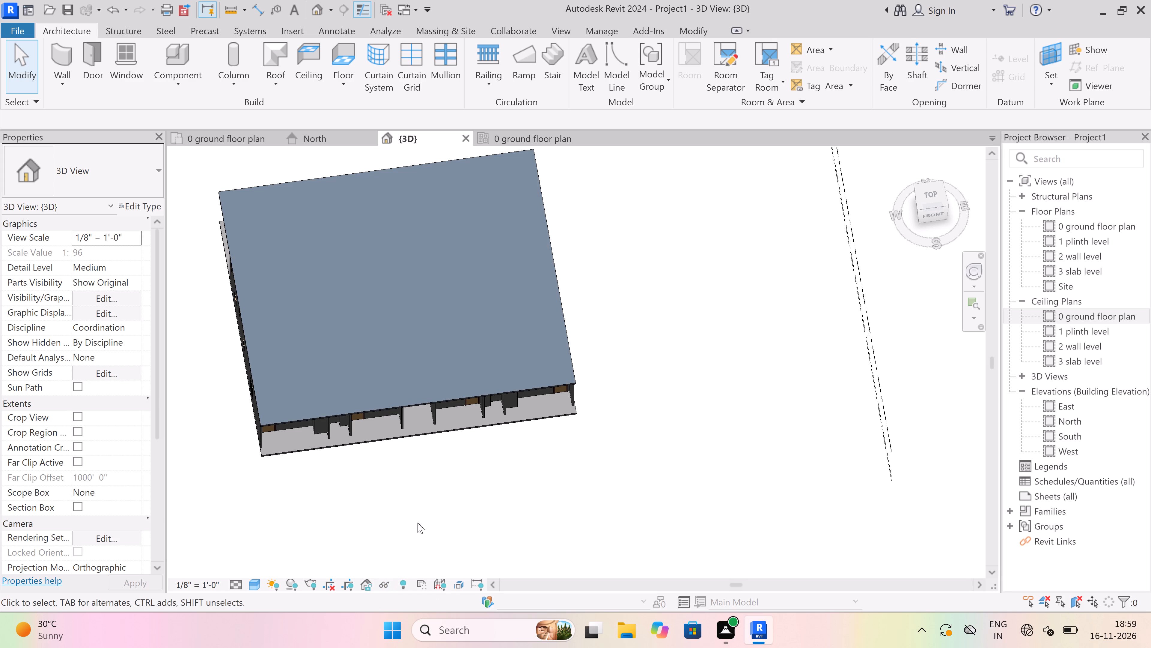
Examine the whole building's exterior in 3D from the front, sides and back.
scroll(426, 466, "down", 5)
scroll(415, 374, "up", 2)
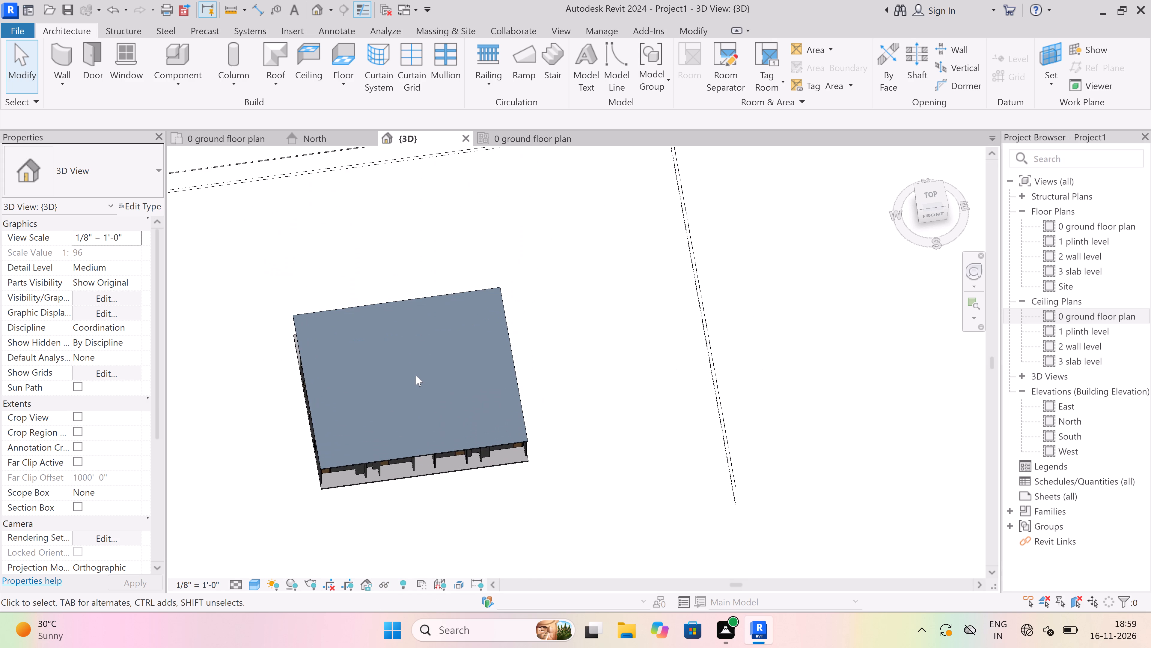
middle_click_drag(419, 372, 442, 234, "shift")
middle_click_drag(362, 355, 364, 361, "shift")
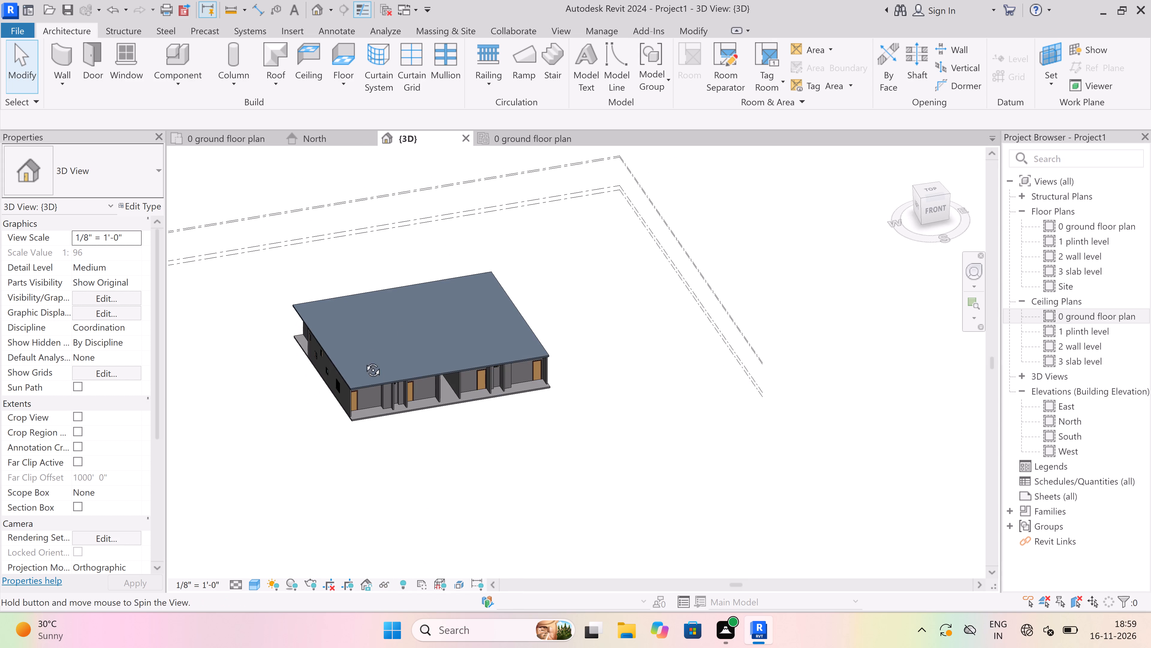
middle_click_drag(364, 361, 459, 279, "shift")
middle_click_drag(504, 290, 389, 280, "shift")
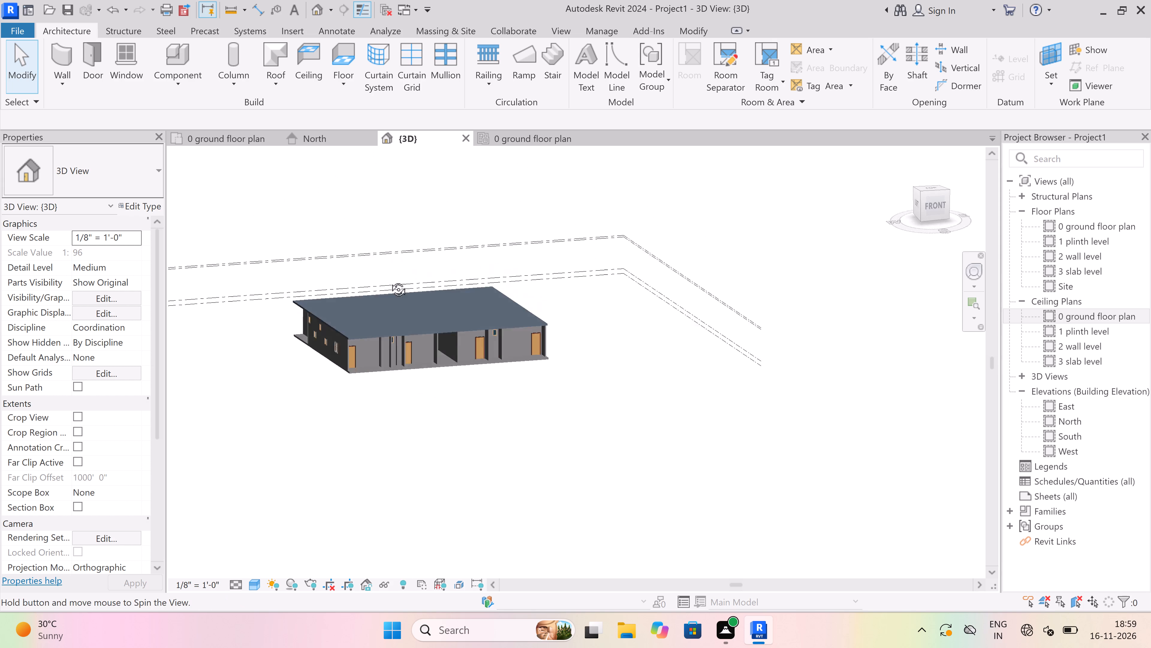
middle_click_drag(389, 280, 388, 277, "shift")
middle_click_drag(314, 328, 600, 330, "shift")
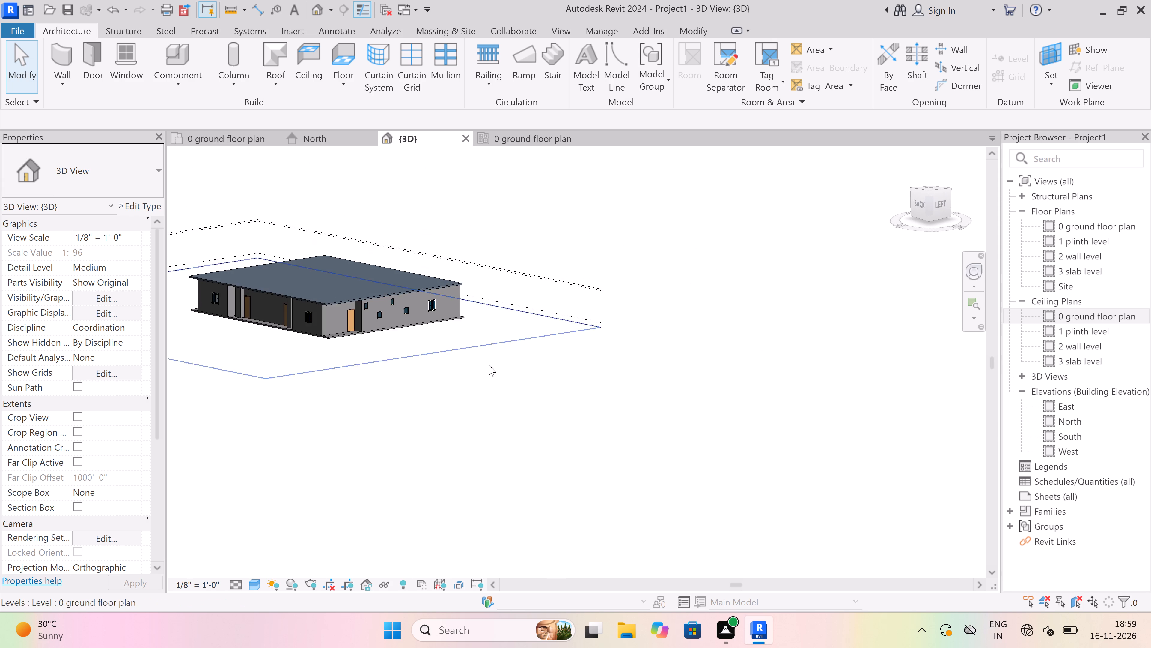
scroll(489, 365, "down", 4)
middle_click_drag(284, 293, 379, 296, "shift")
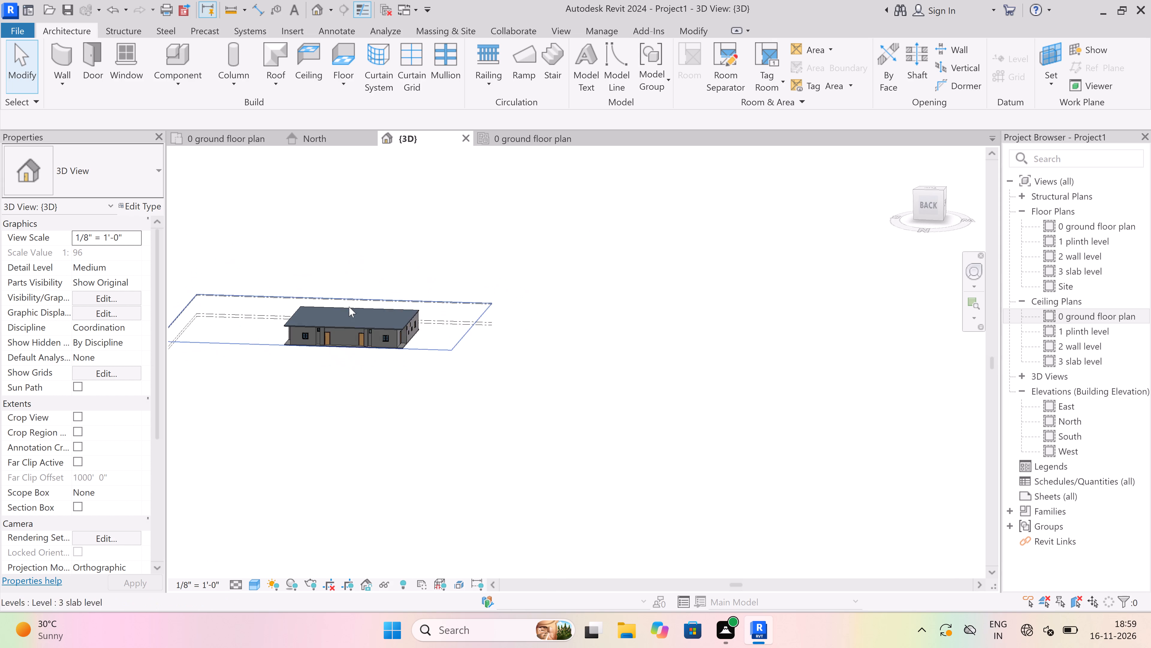
scroll(346, 307, "up", 8)
scroll(500, 388, "down", 6)
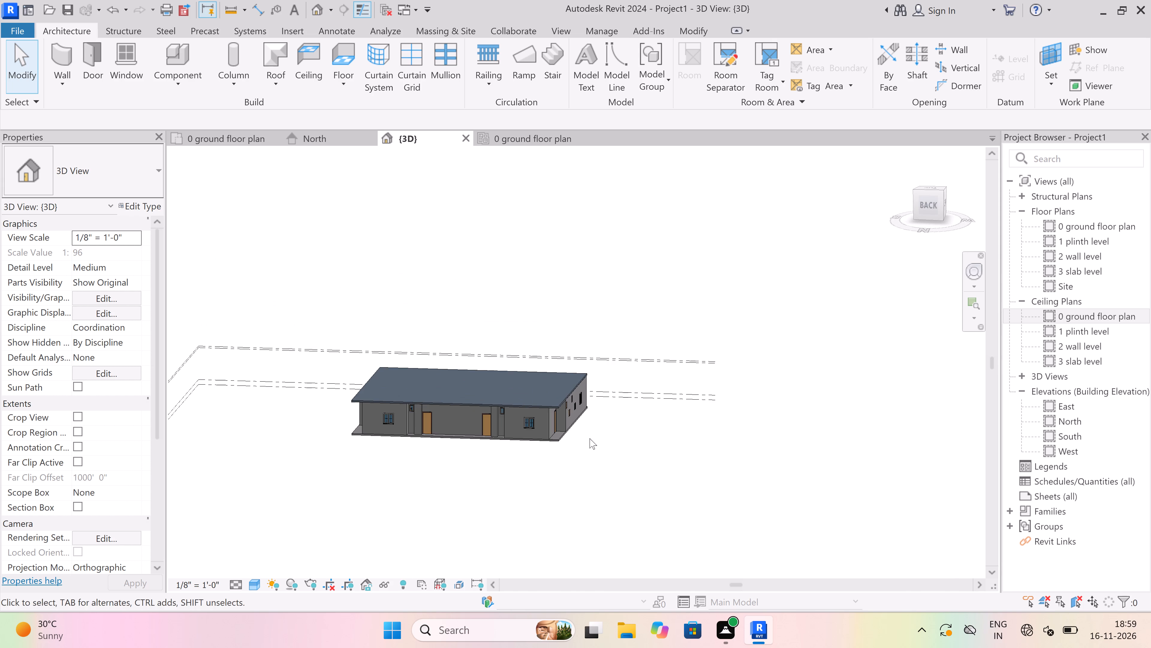
key("Escape")
scroll(451, 416, "up", 3)
scroll(429, 401, "up", 3)
scroll(439, 403, "down", 8)
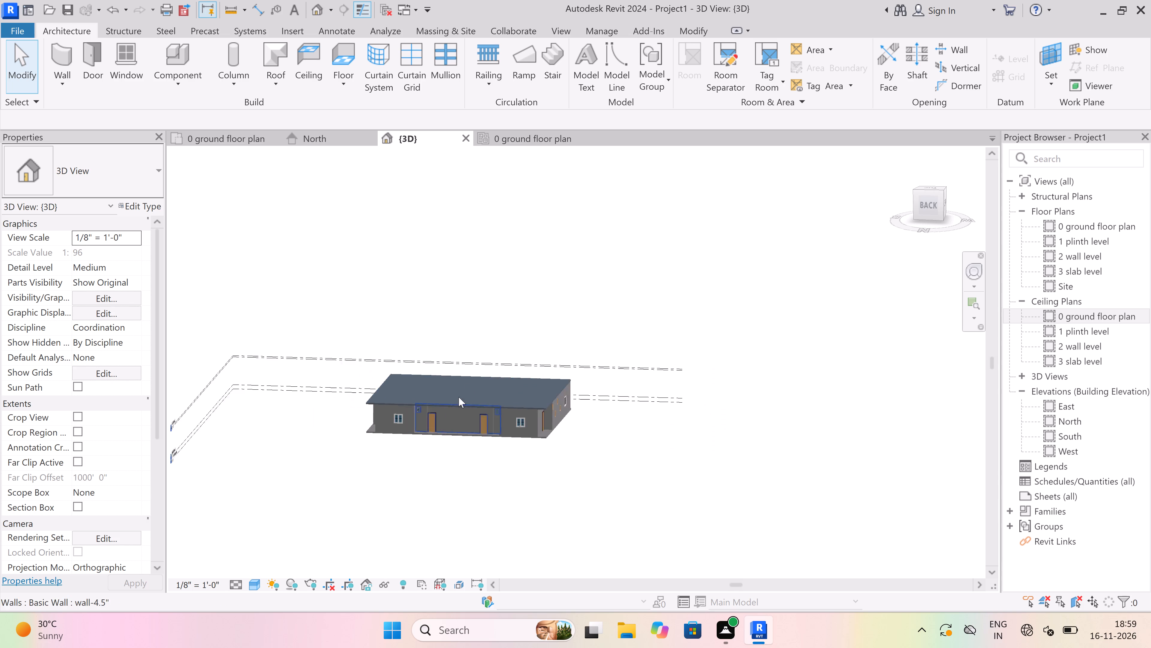
middle_click_drag(478, 370, 456, 430, "shift")
scroll(495, 368, "up", 6)
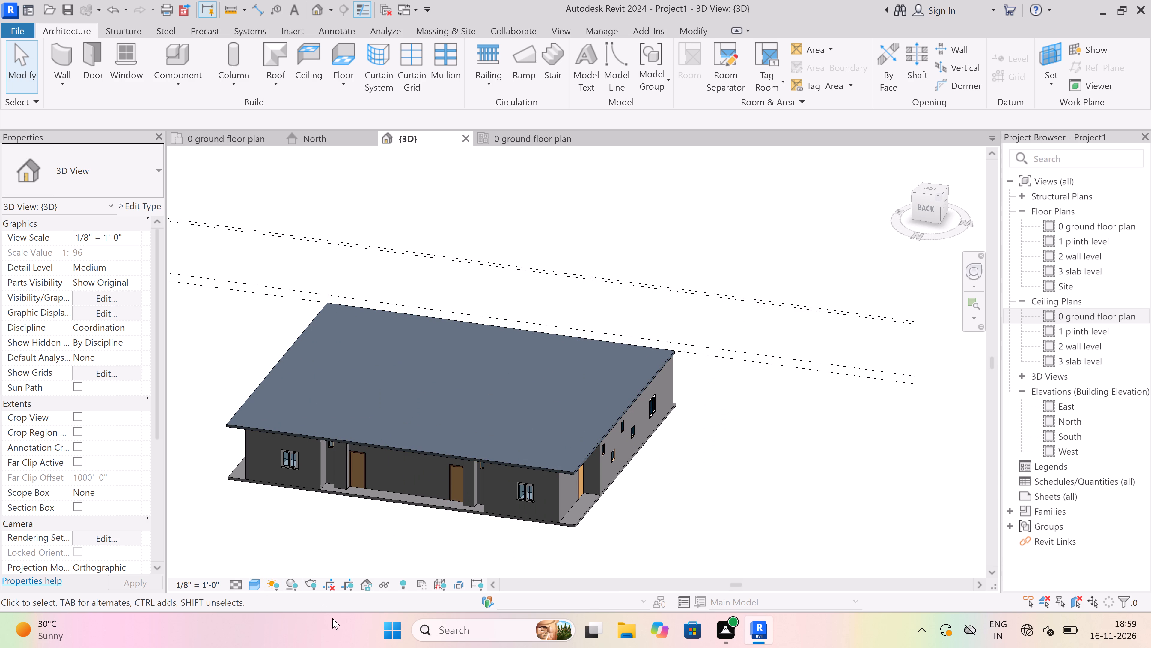
Turn on Crop View for the 3D view.
left_click(332, 585)
scroll(373, 365, "down", 4)
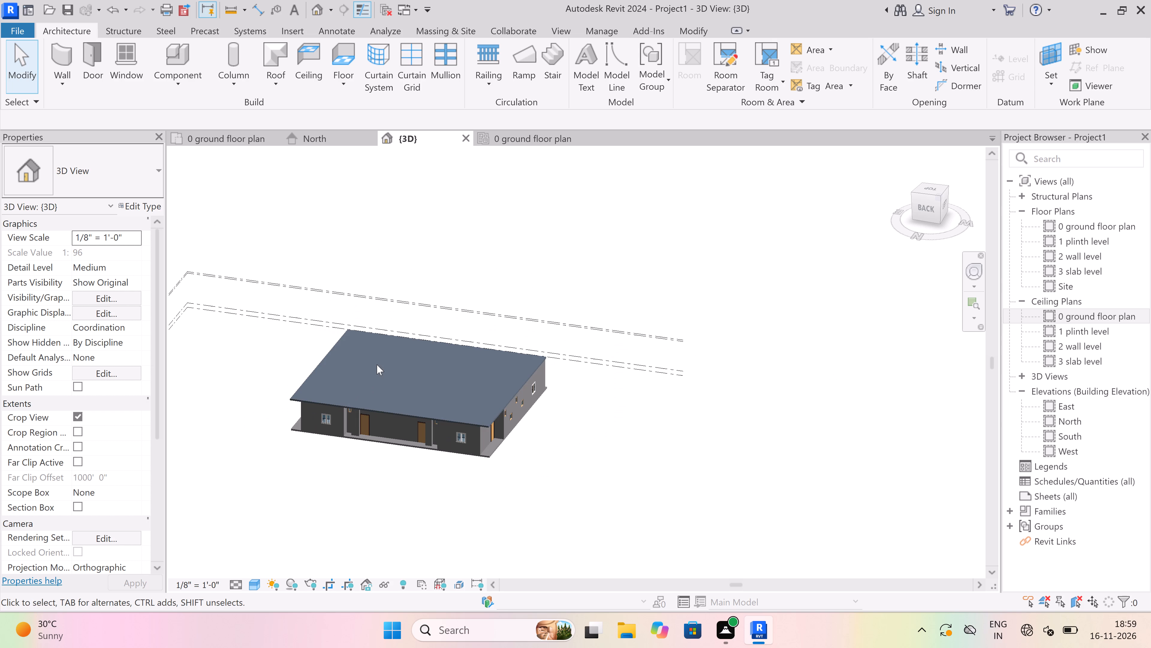
left_click(330, 582)
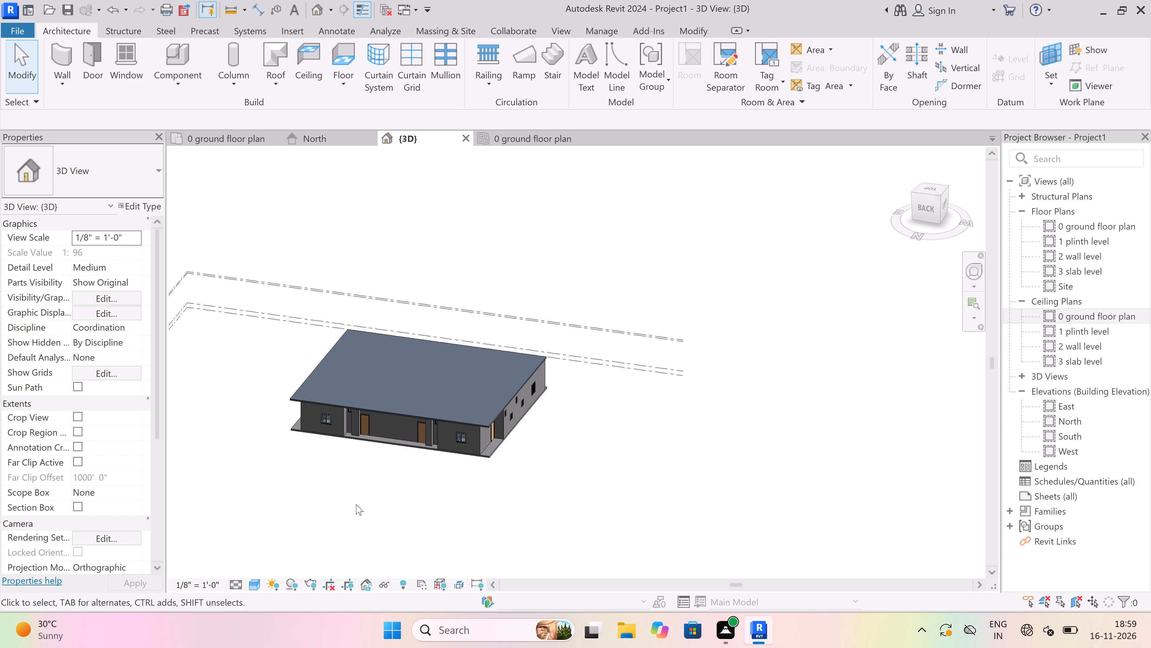
left_click(334, 585)
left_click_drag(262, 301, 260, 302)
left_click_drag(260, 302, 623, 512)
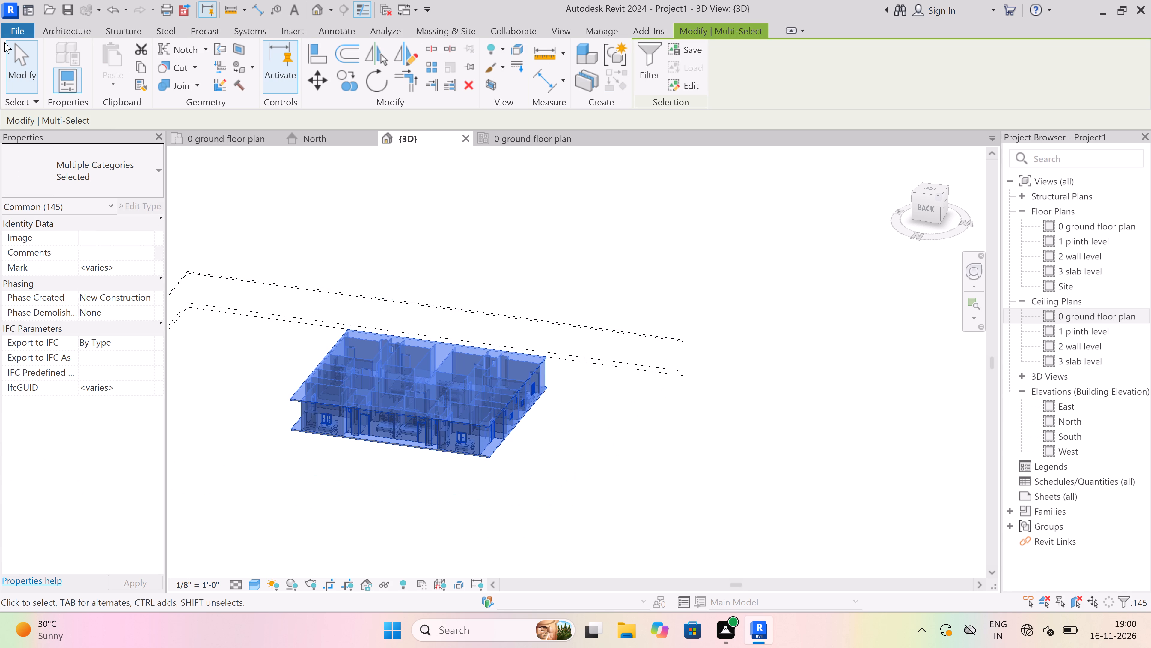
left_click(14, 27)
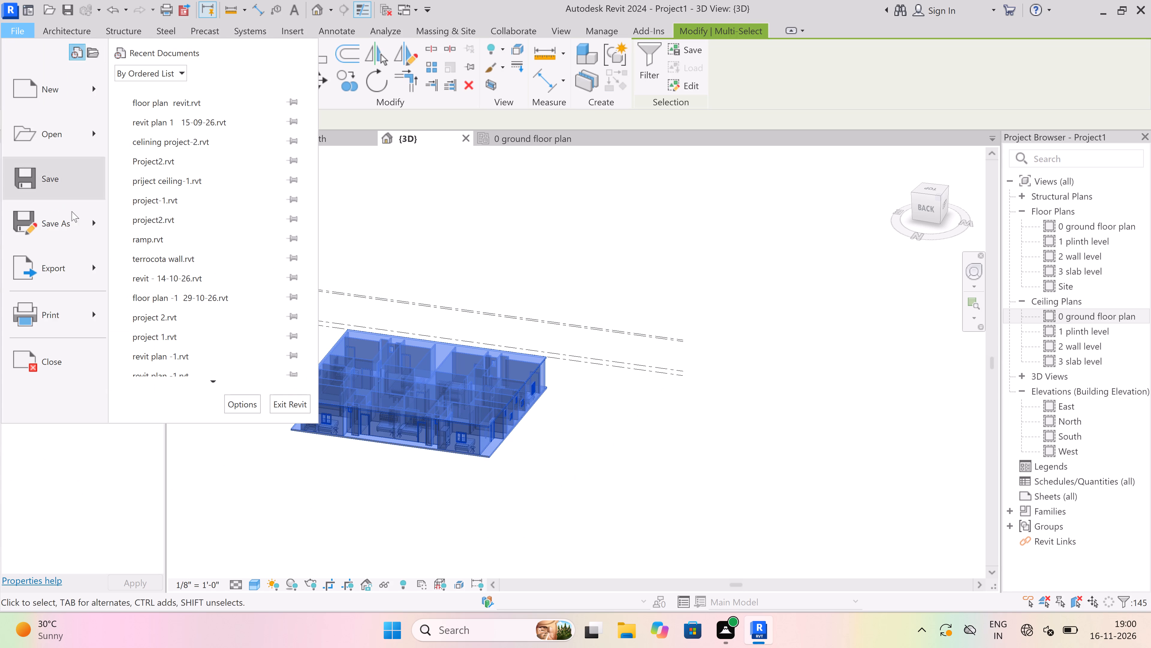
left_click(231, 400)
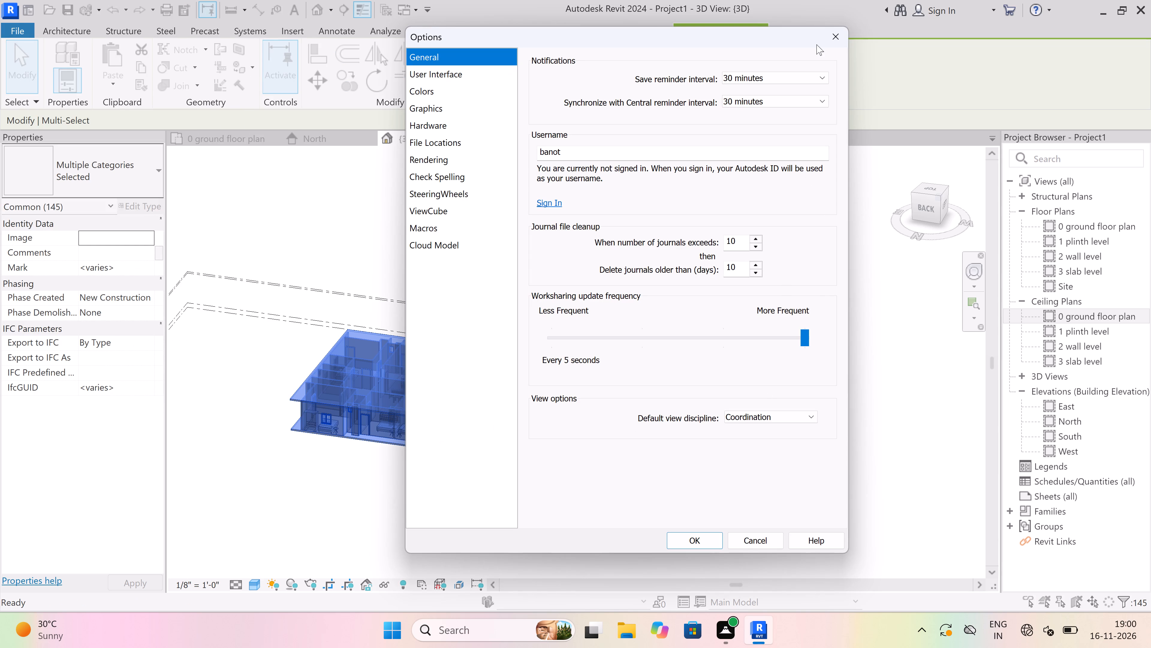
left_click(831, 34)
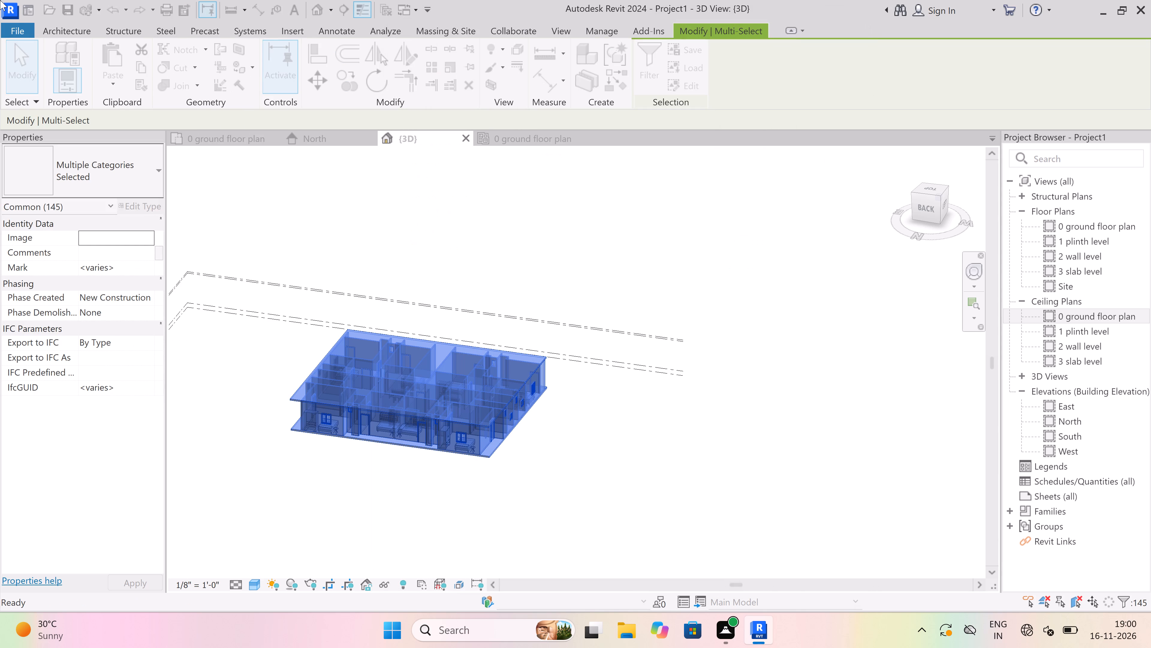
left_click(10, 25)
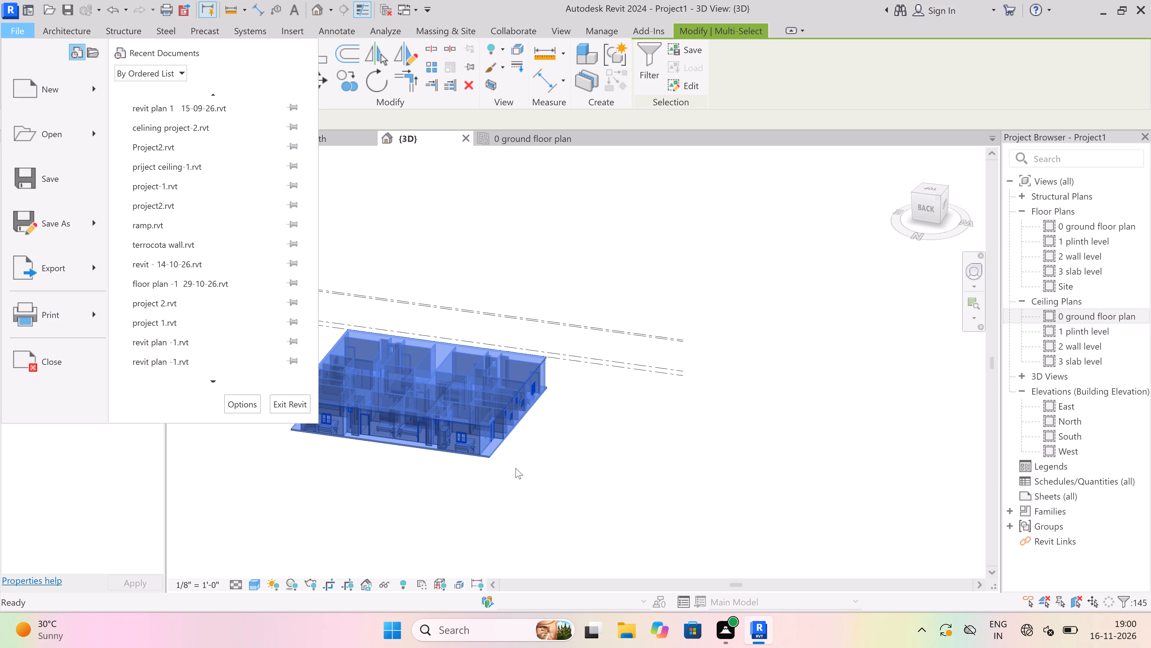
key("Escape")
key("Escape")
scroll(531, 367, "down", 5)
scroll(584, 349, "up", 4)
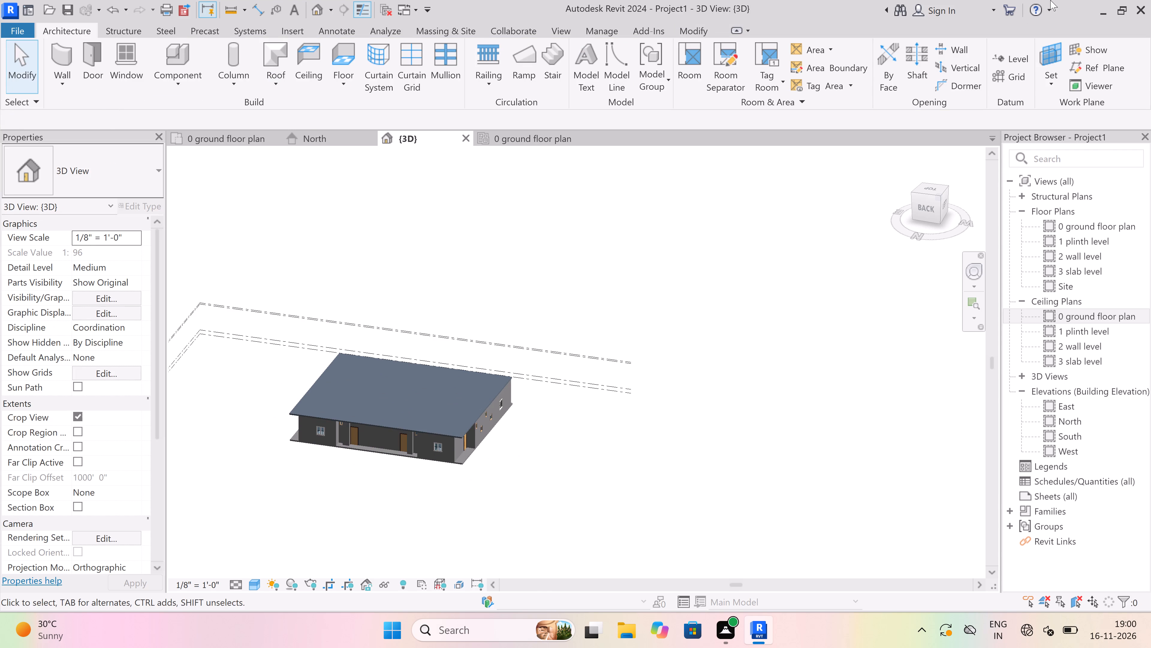
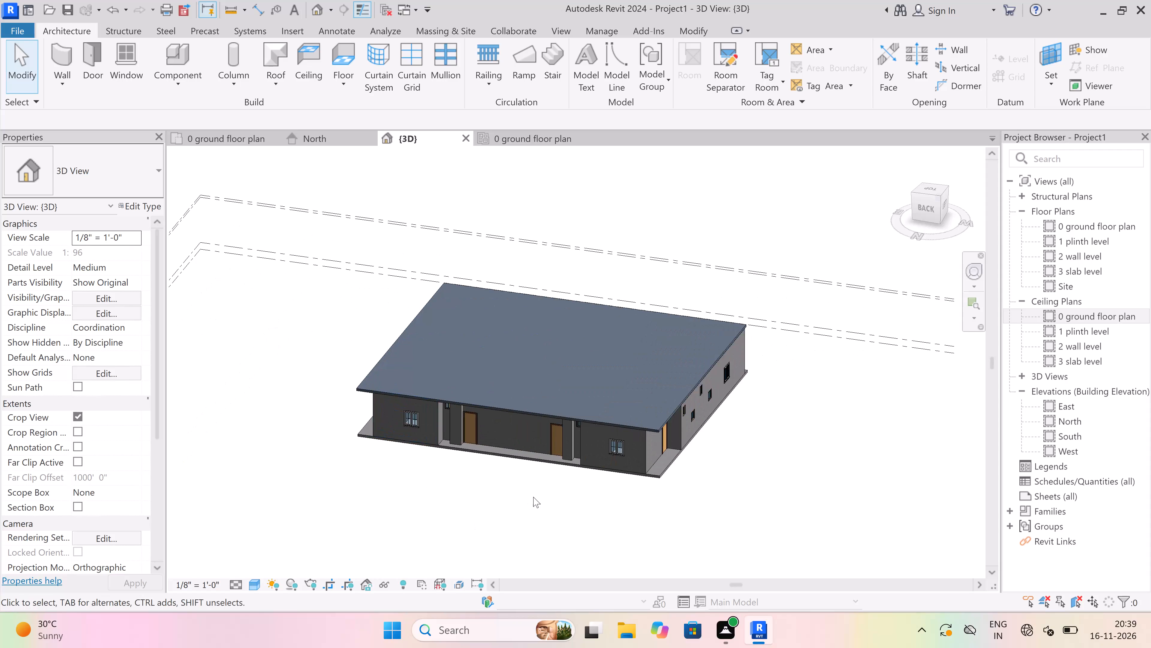
Examine the building's exterior and roof in 3D from the back, side, front and above.
scroll(533, 497, "up", 4)
scroll(633, 440, "down", 4)
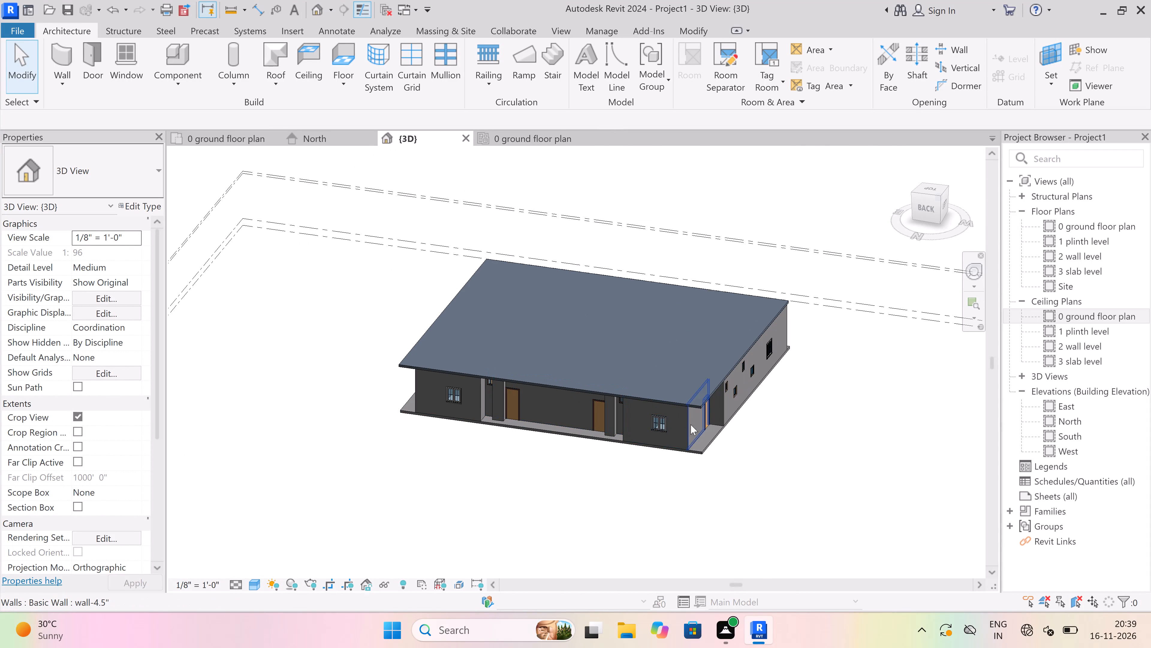
middle_click_drag(697, 421, 795, 382, "shift")
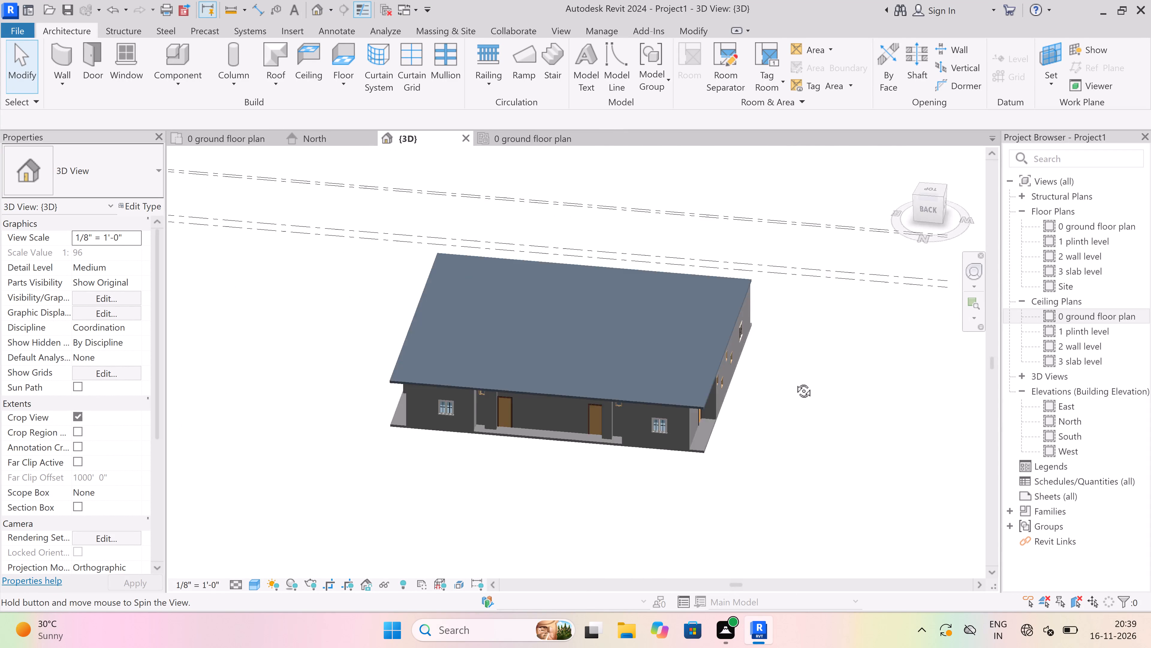
middle_click_drag(795, 382, 799, 322, "shift")
middle_click_drag(424, 409, 641, 436, "shift")
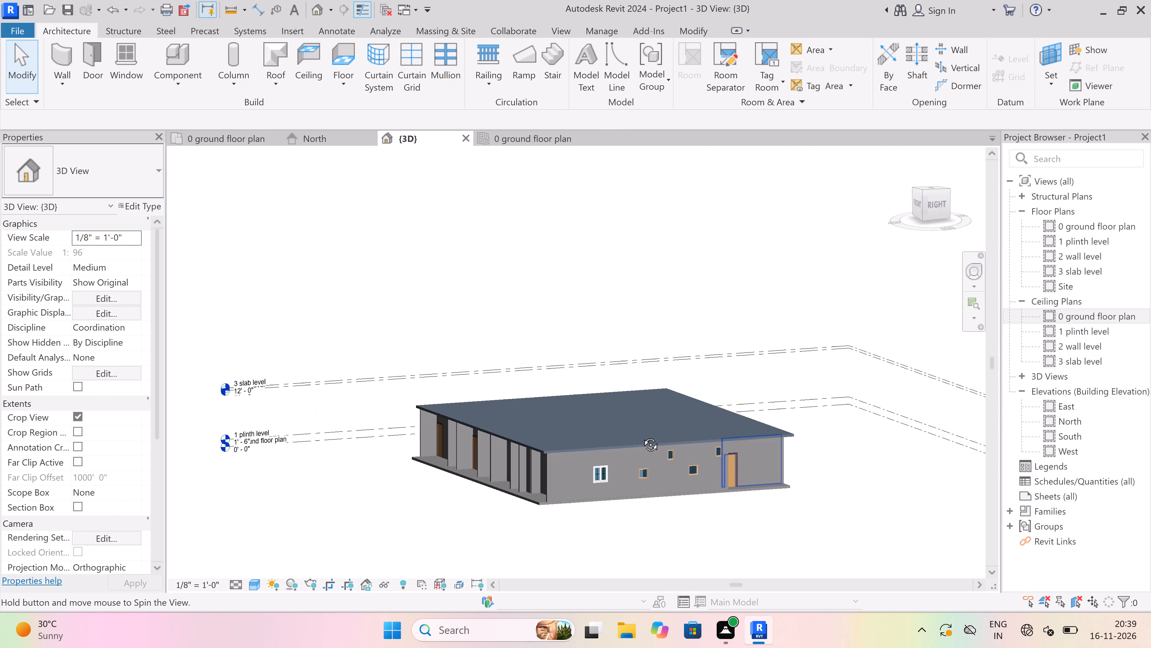
middle_click_drag(641, 436, 626, 454, "shift")
scroll(329, 444, "down", 1)
middle_click_drag(328, 445, 515, 435, "shift")
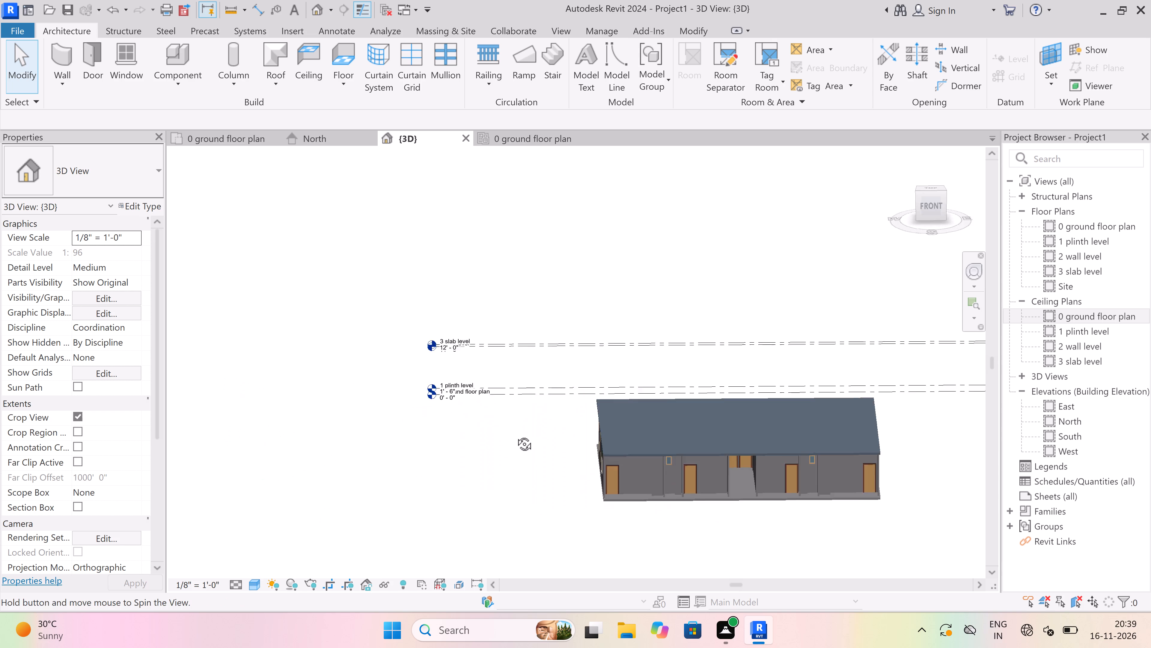
middle_click_drag(515, 435, 395, 472, "shift")
scroll(506, 343, "down", 5)
middle_click_drag(549, 340, 499, 470, "shift")
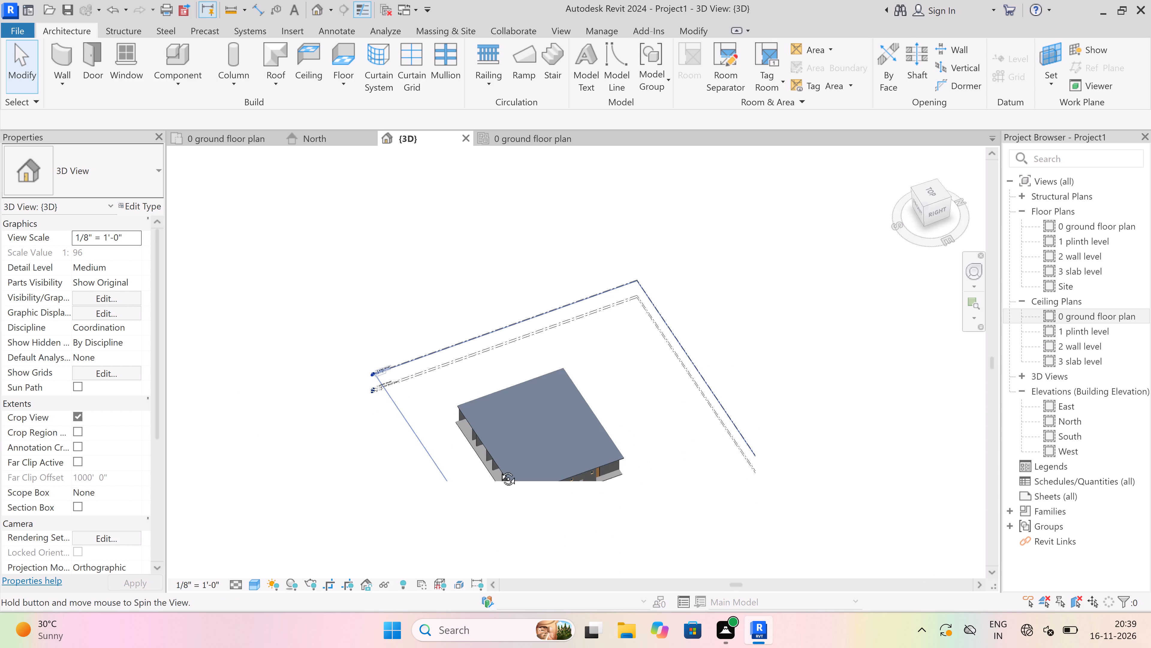
middle_click_drag(499, 470, 397, 397, "shift")
middle_click_drag(550, 452, 549, 452, "shift")
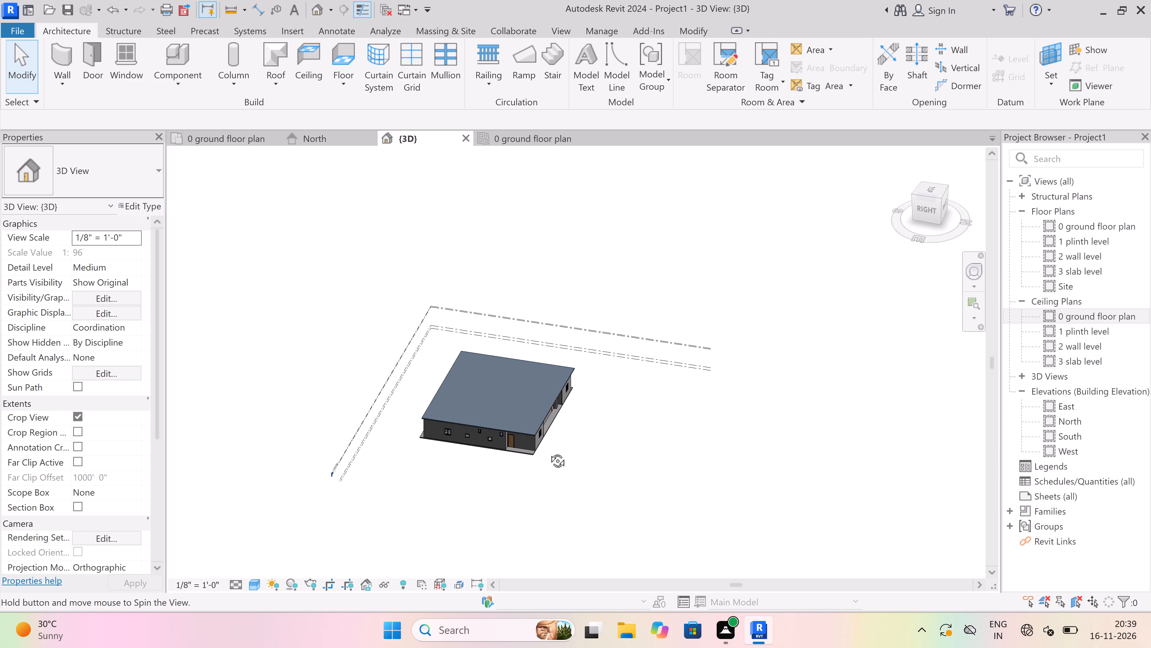
middle_click_drag(549, 452, 377, 410, "shift")
scroll(506, 394, "up", 3)
scroll(510, 345, "up", 5)
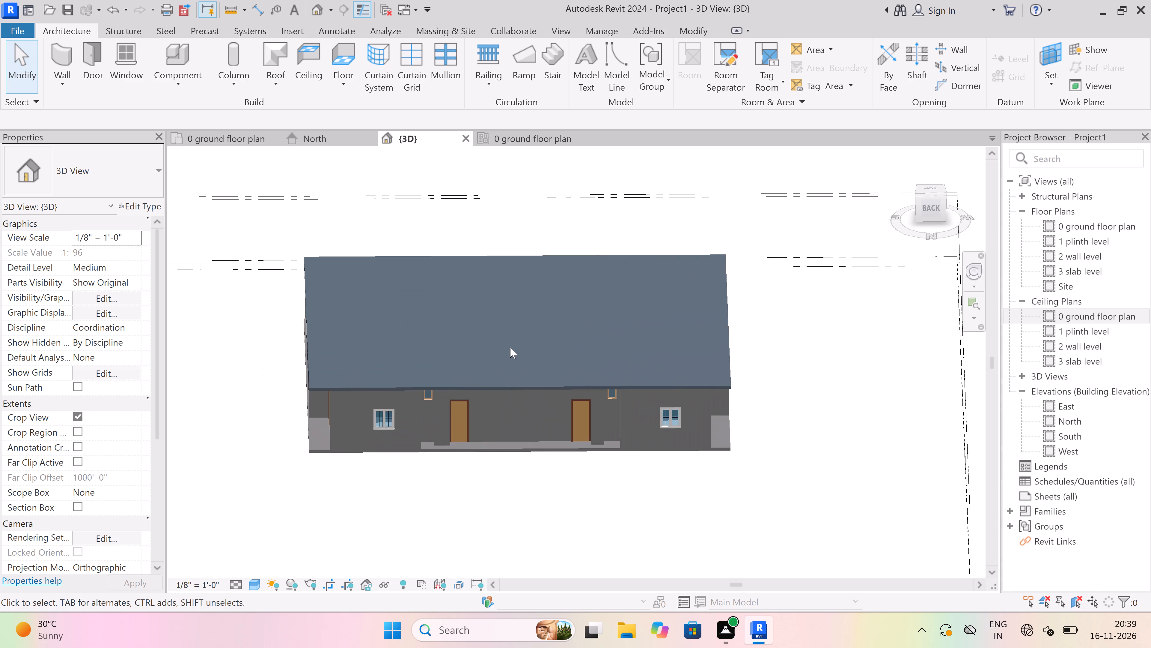
scroll(513, 360, "up", 2)
scroll(524, 379, "down", 8)
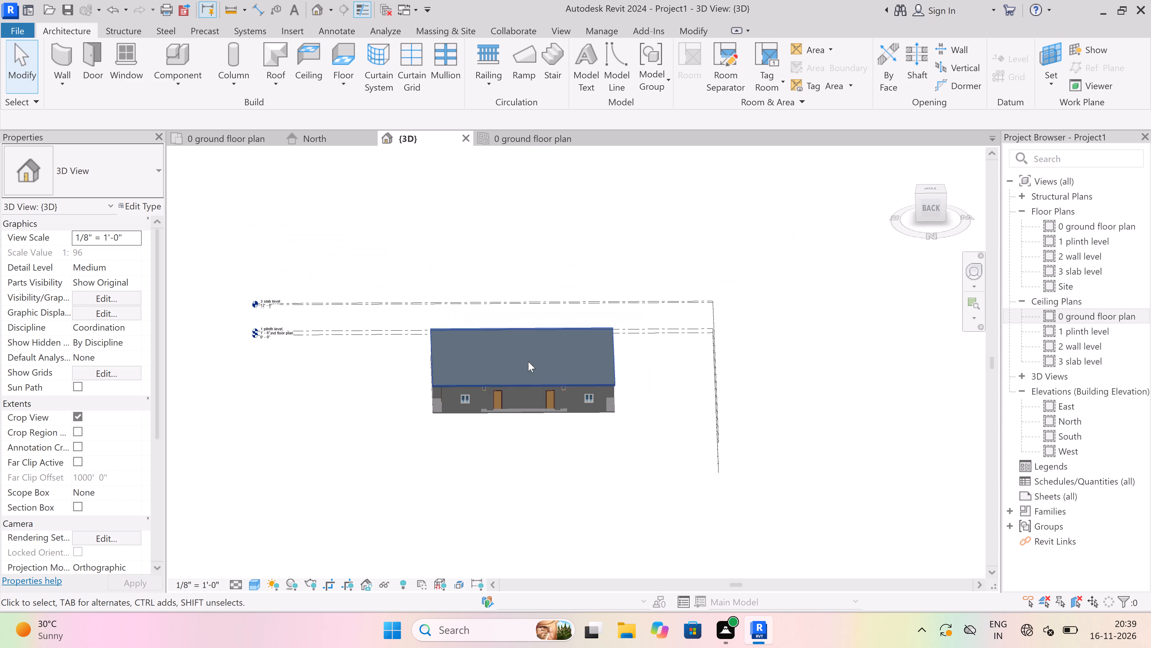
scroll(535, 342, "up", 2)
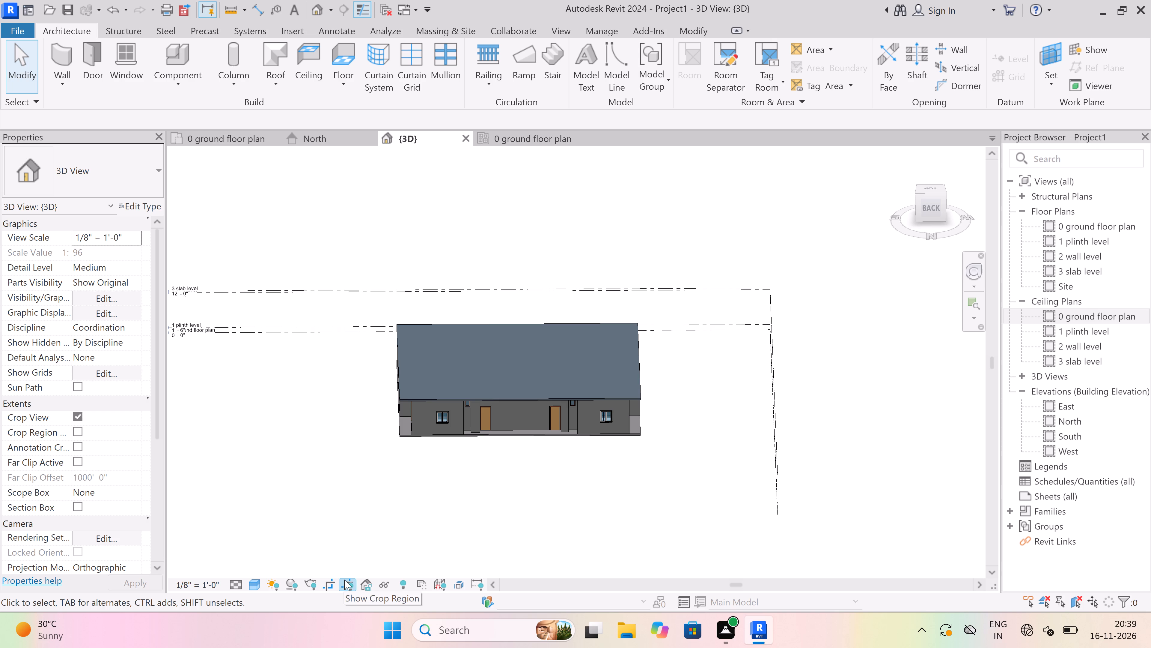
Show the crop region in the 3D view and dismiss the save reminder without saving.
left_click(349, 583)
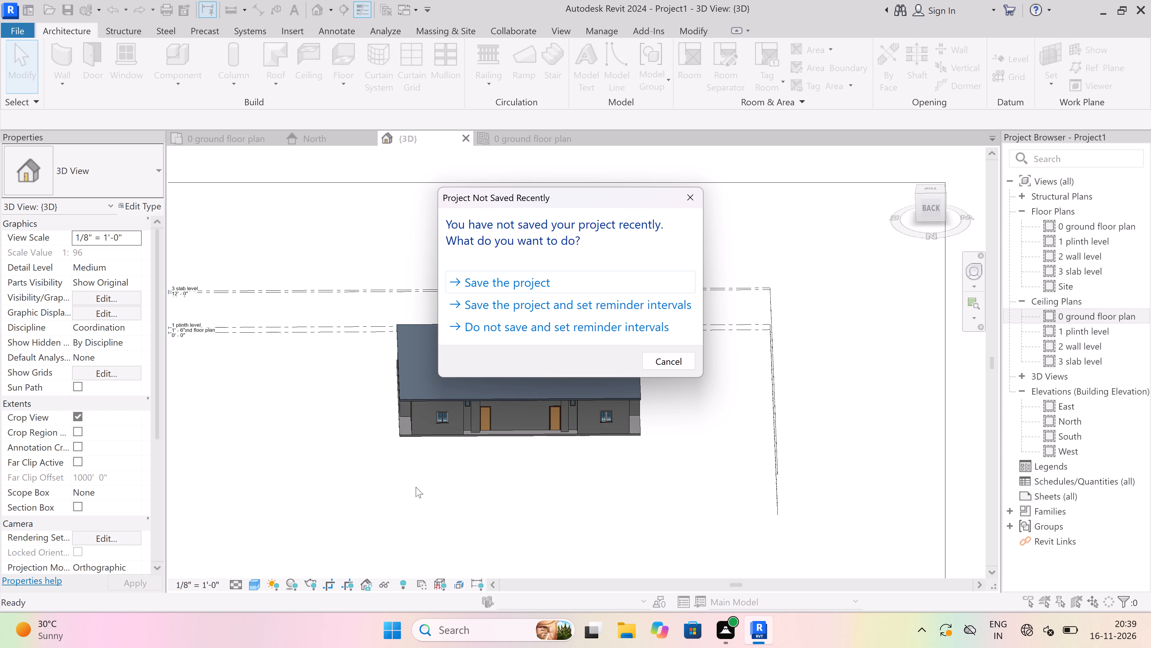
left_click(689, 197)
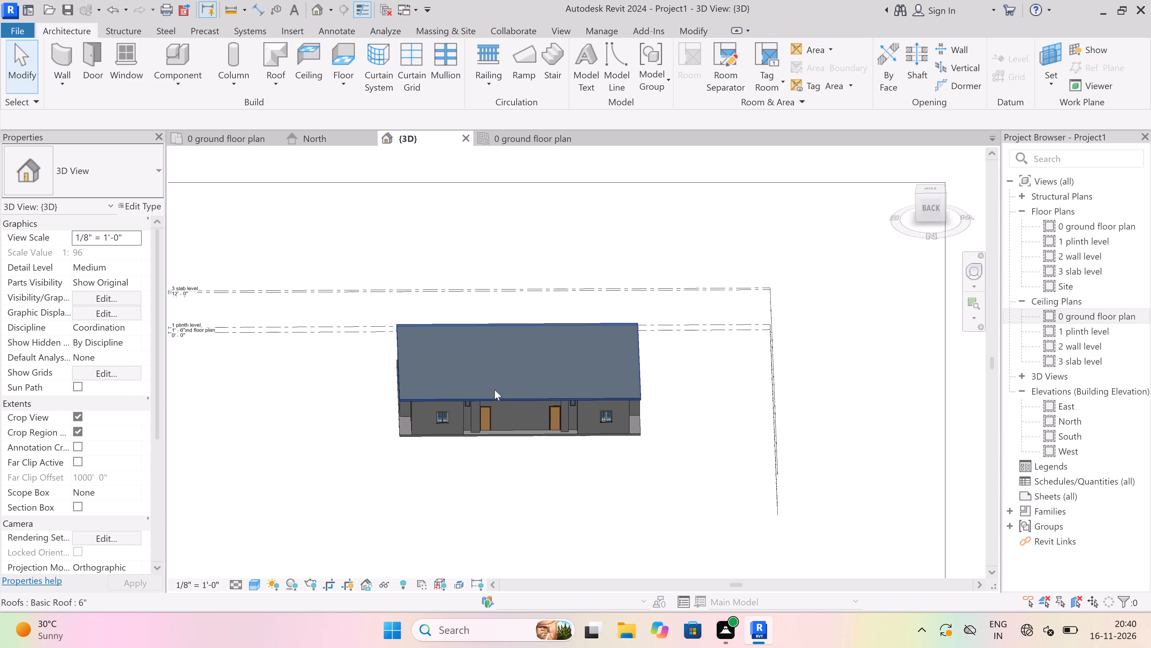
Start saving the project as a new project file and choose the Desktop as its location.
left_click(19, 33)
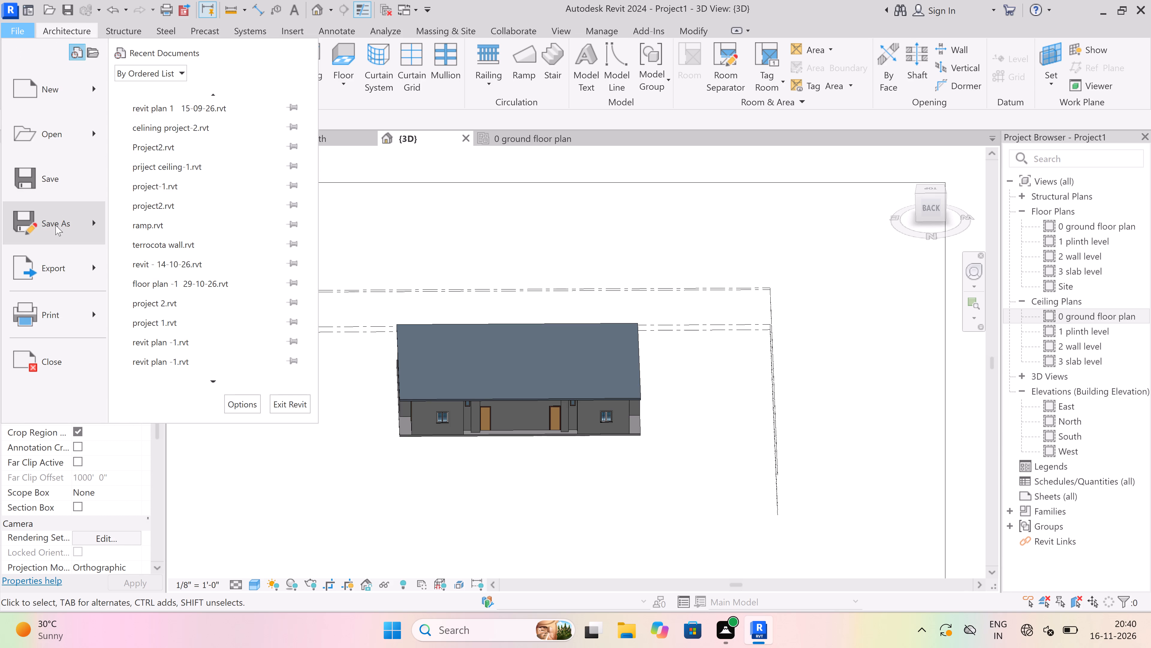
left_click(55, 223)
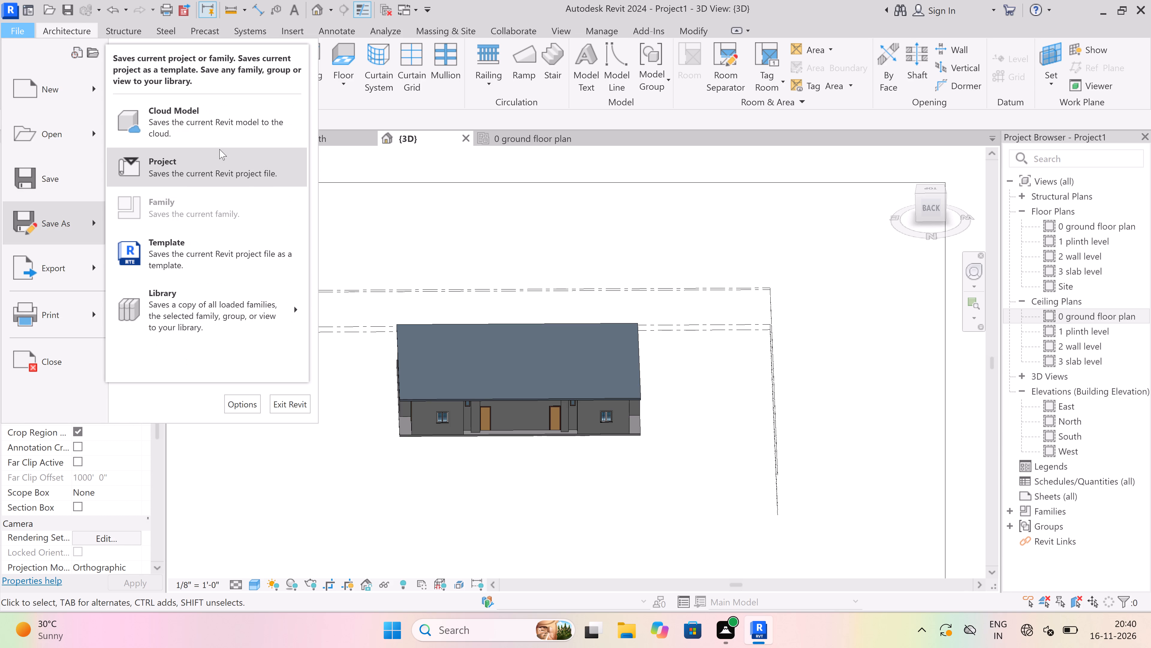
left_click(219, 166)
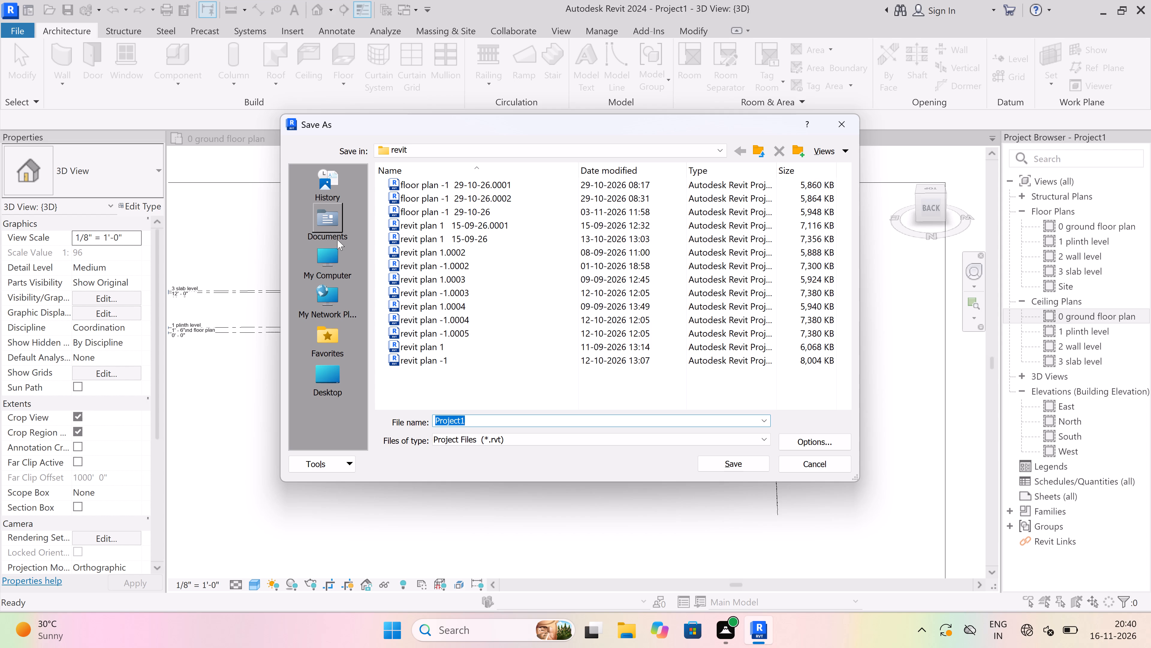
left_click(327, 358)
left_click(328, 376)
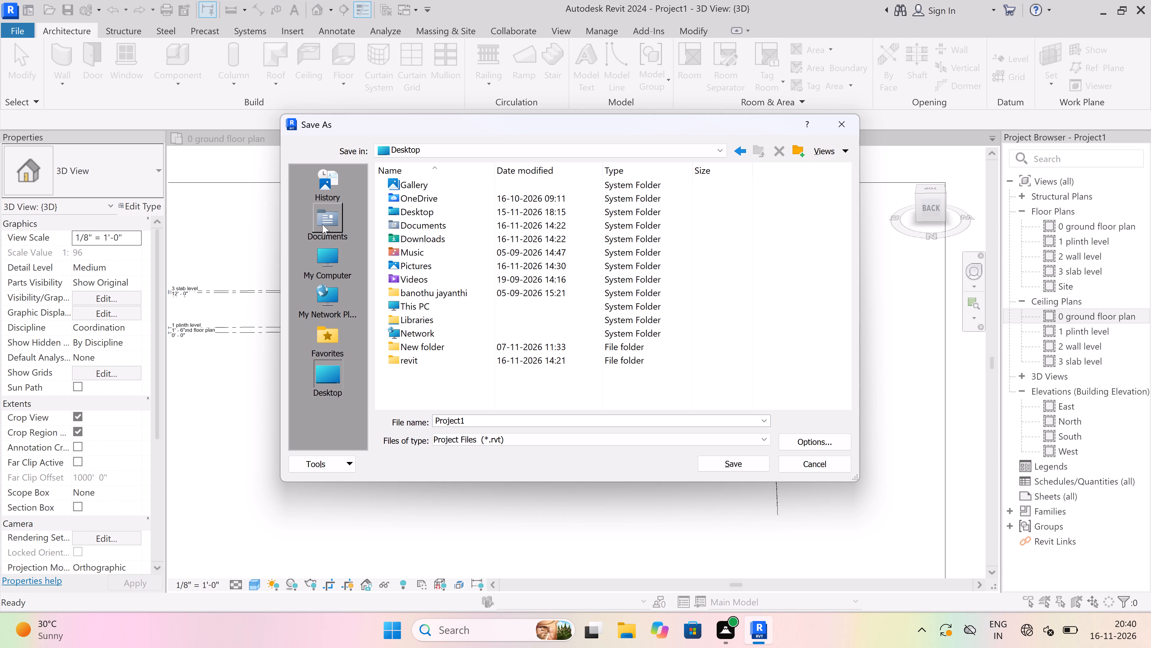
left_click(326, 195)
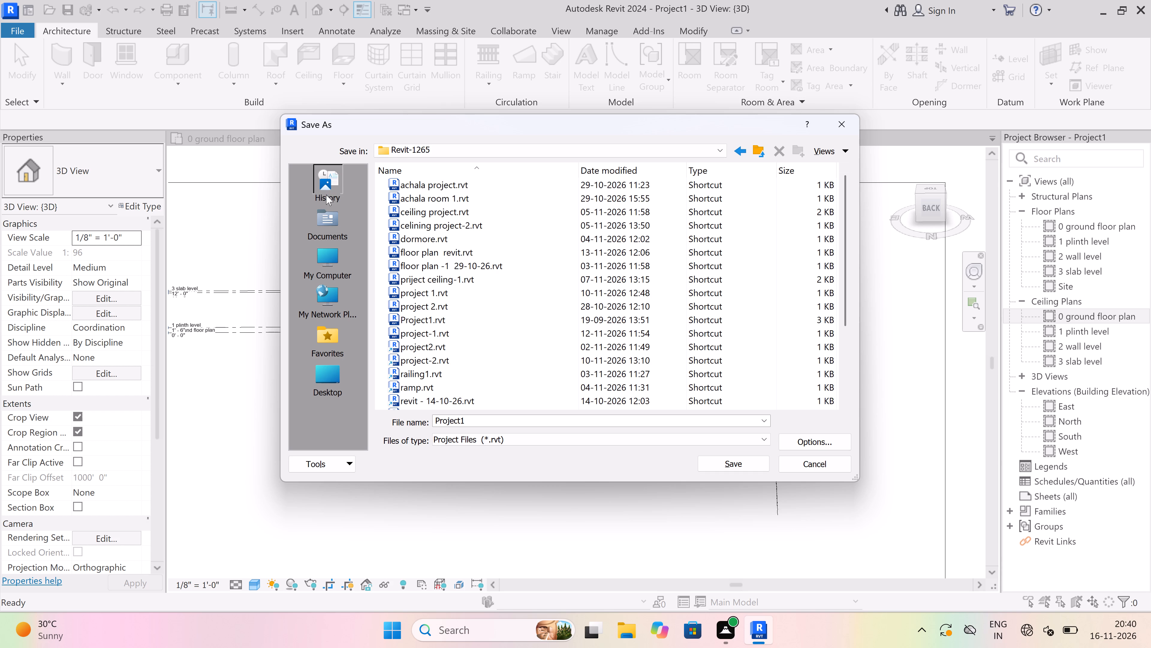
scroll(460, 276, "down", 2)
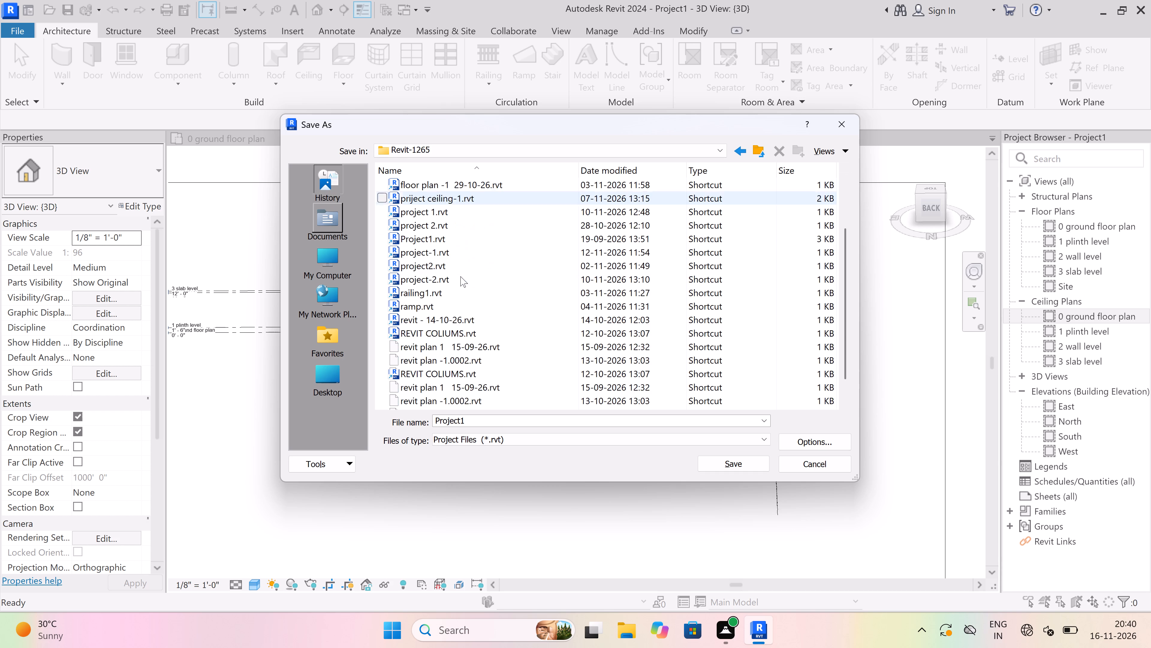
scroll(460, 276, "down", 2)
scroll(460, 266, "up", 12)
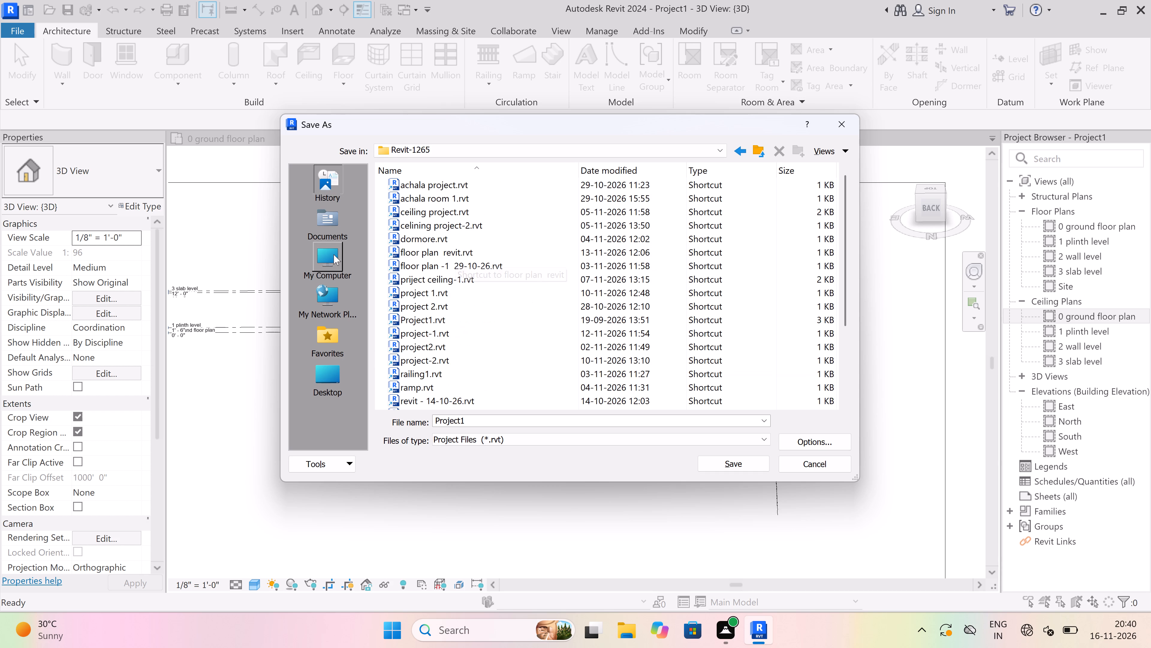
left_click(333, 254)
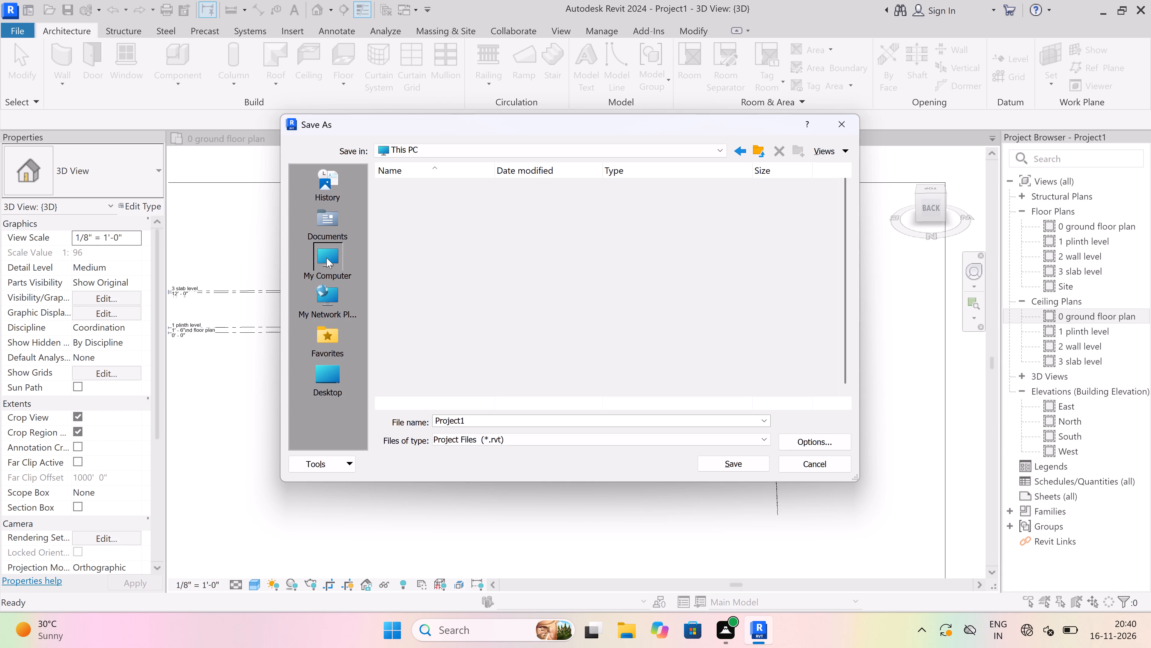
left_click(337, 373)
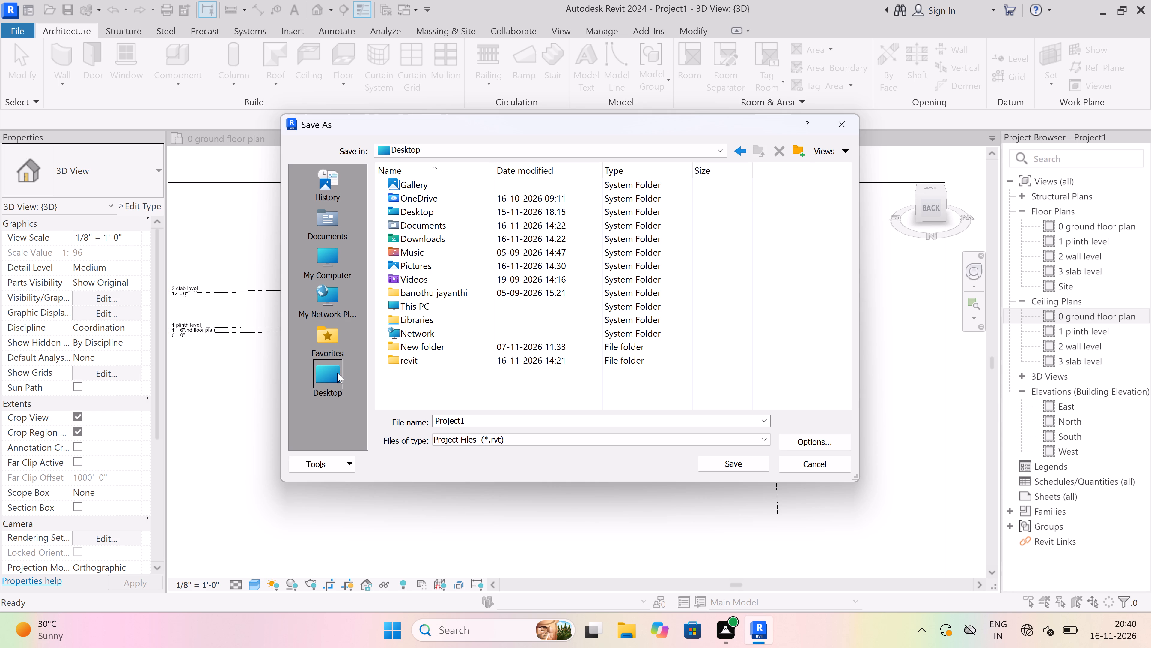
left_click(423, 360)
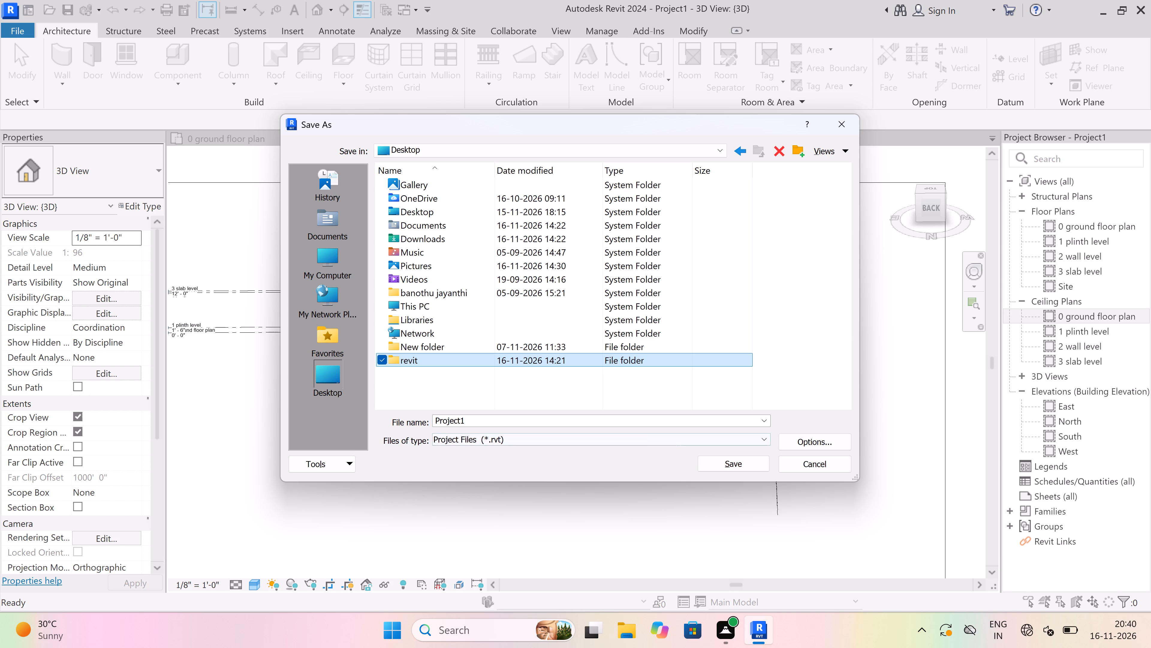
Name the project file "floor plan -1 16-11-26" and save it.
left_click(480, 417)
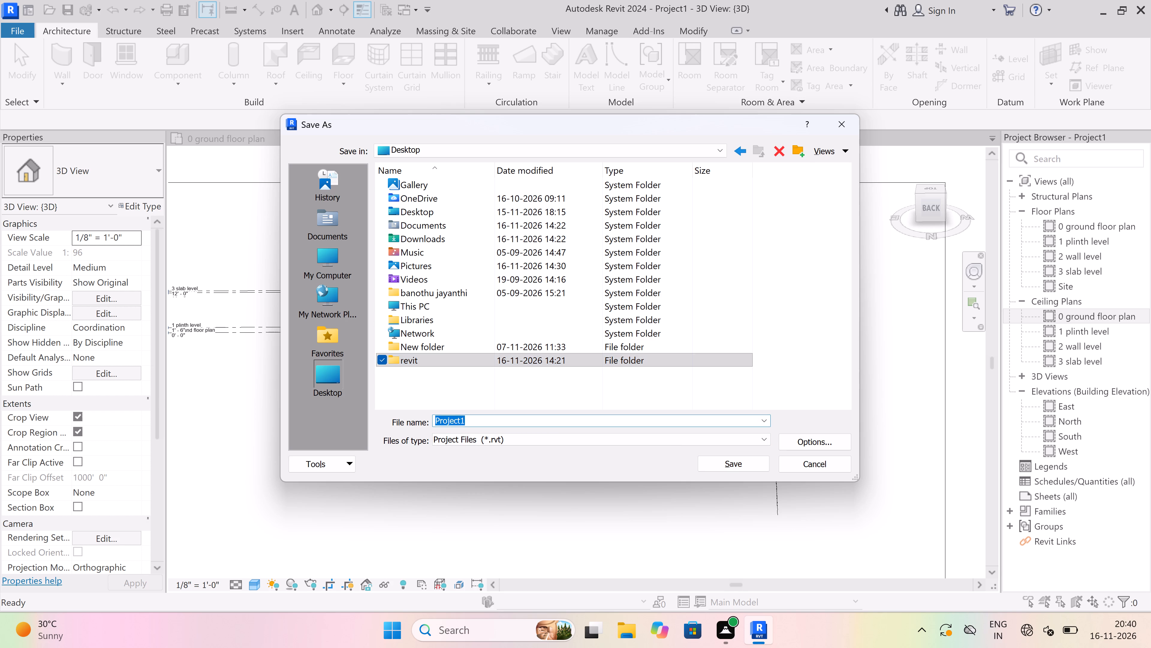
key("BackSpace")
type("floor")
key("space")
type("plan -")
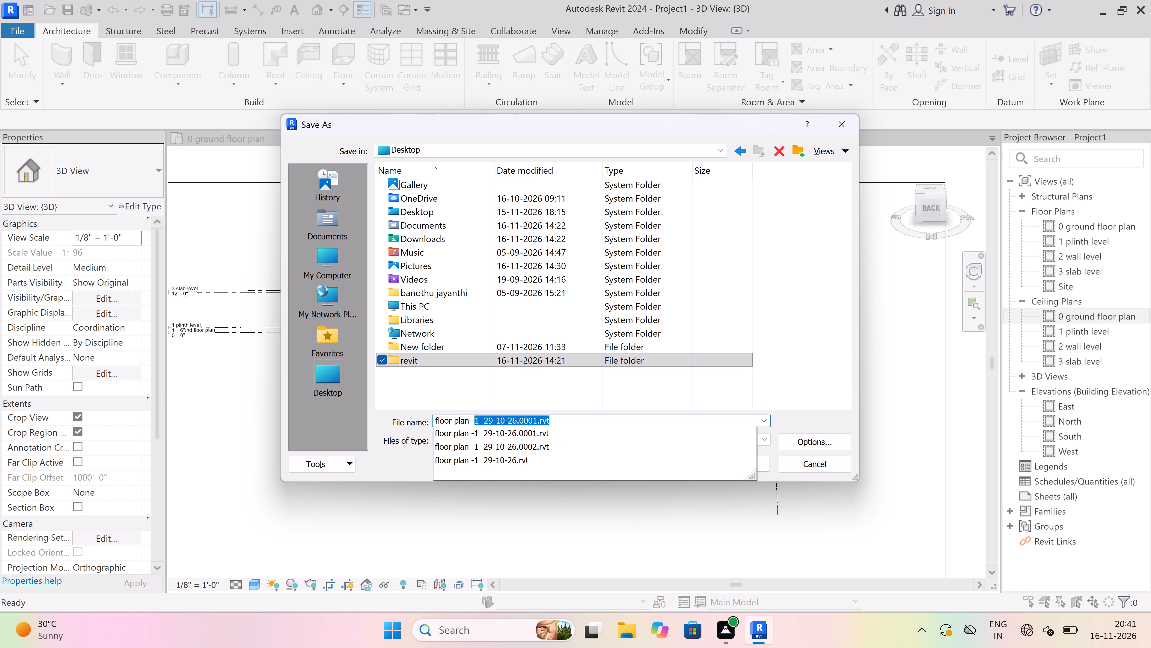
key("1")
key("space")
type("16")
key("minus")
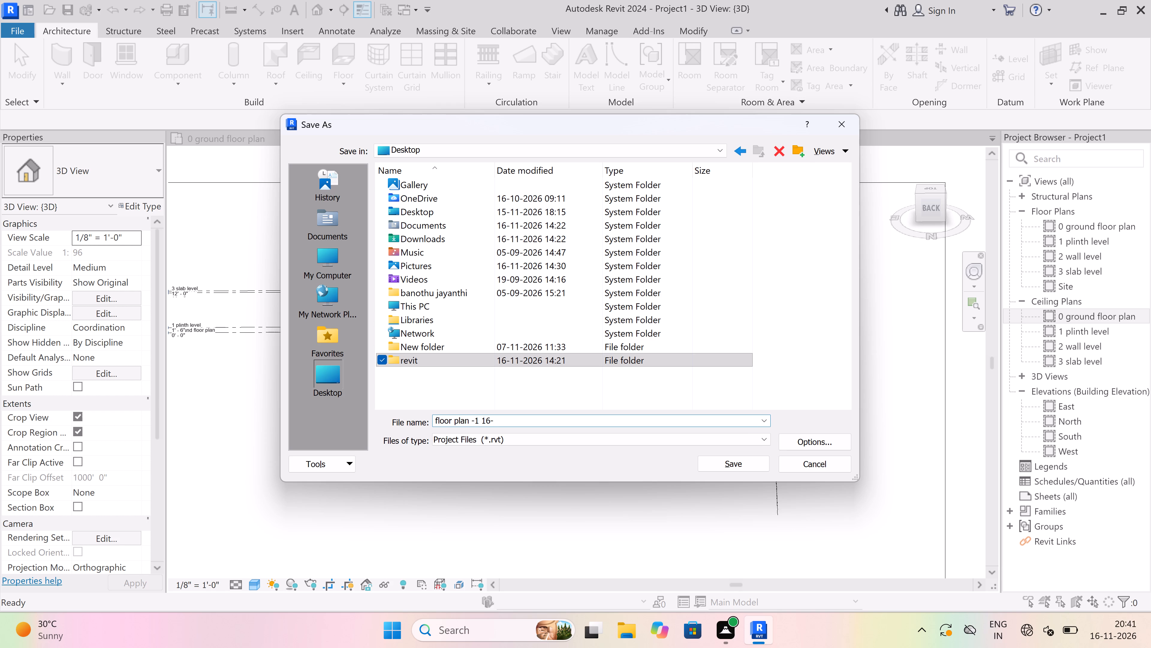
type("11-26")
left_click(478, 418)
key("space")
key("space")
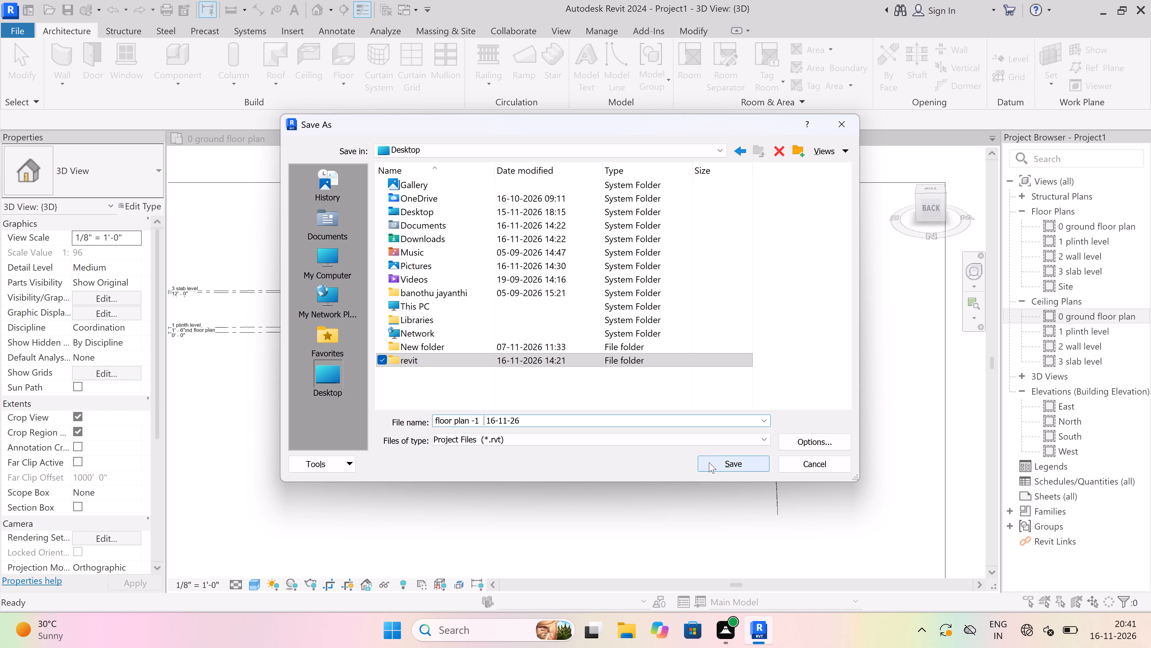
left_click(710, 461)
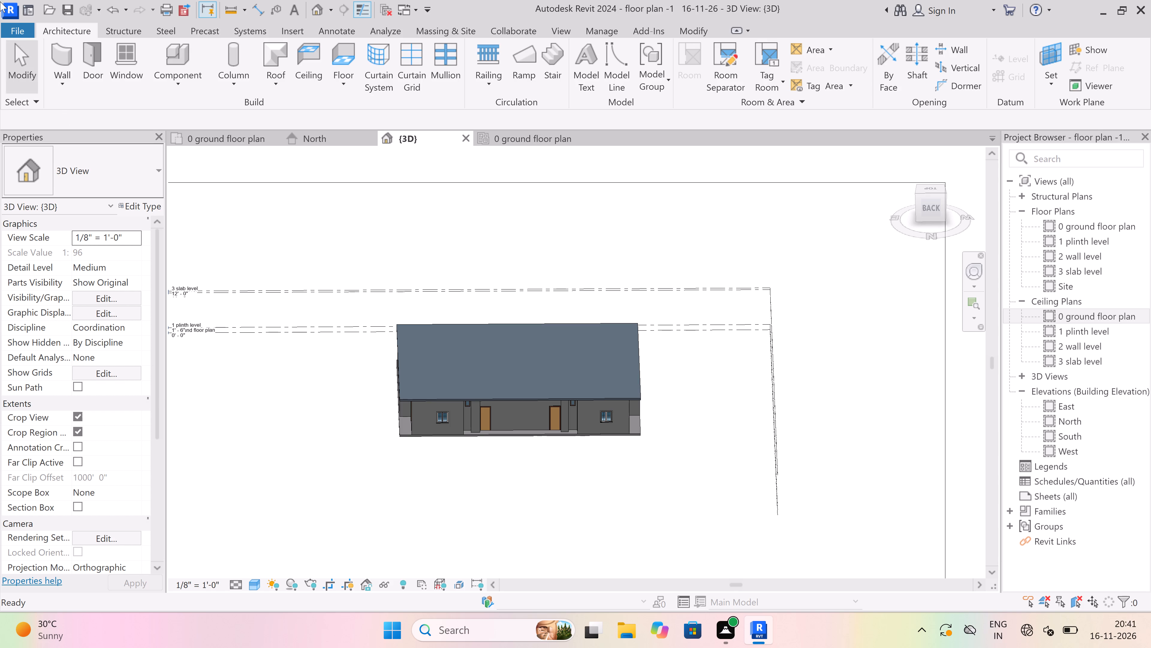
Start an image export of the current 3D view.
left_click(12, 29)
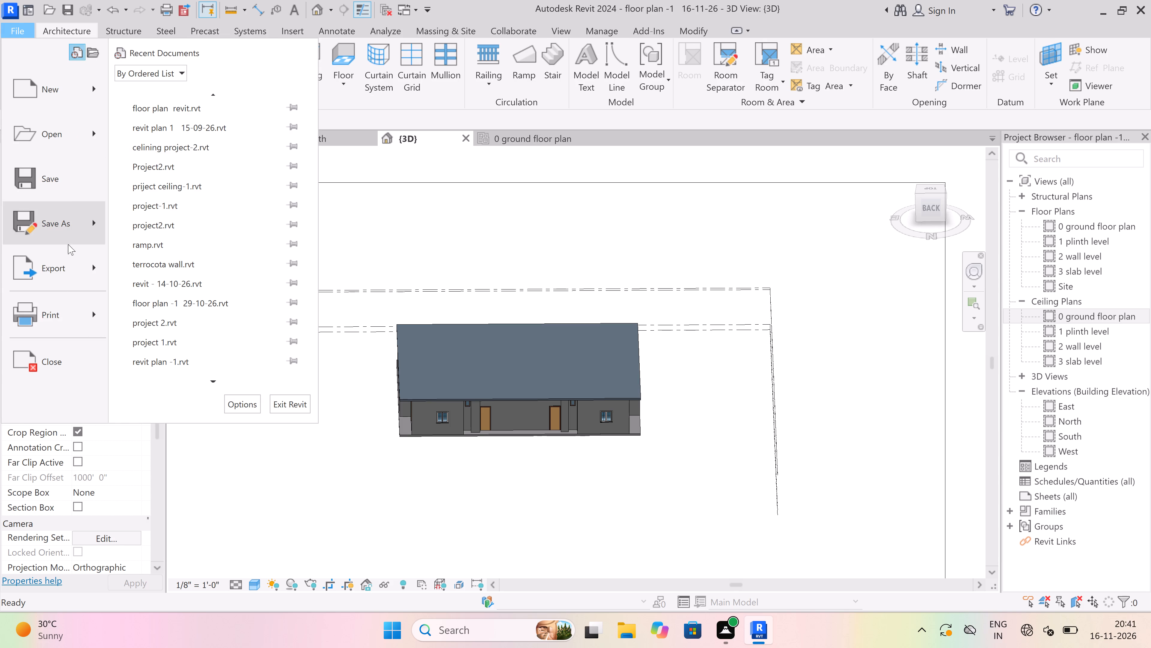
left_click(64, 274)
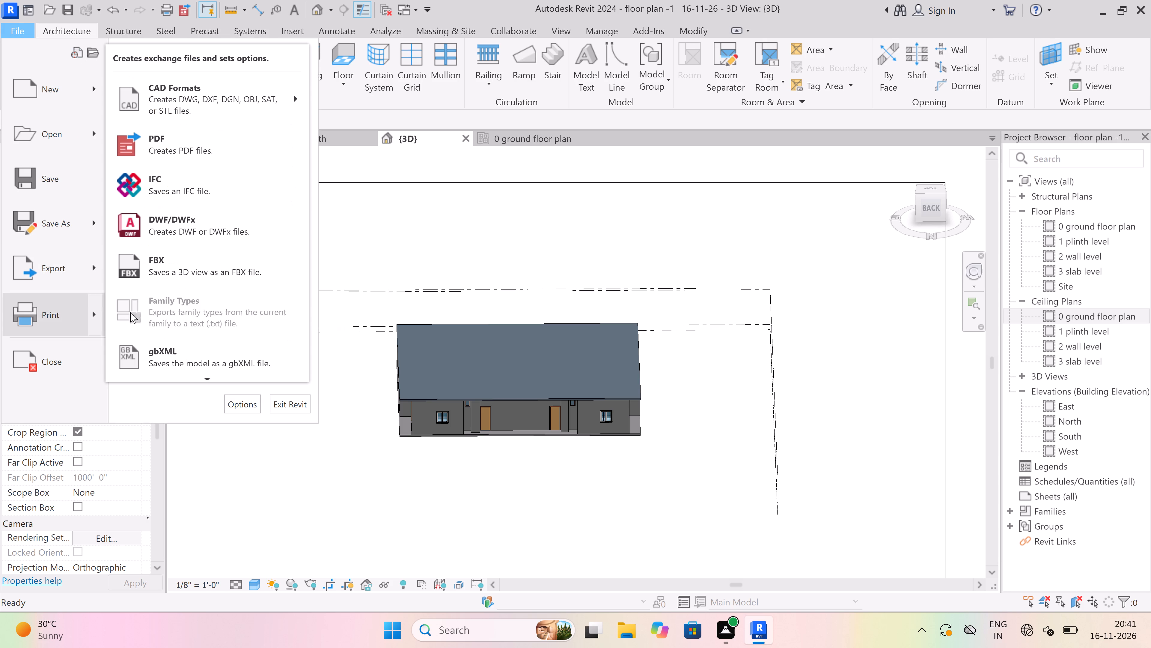
scroll(197, 344, "down", 2)
left_click(212, 380)
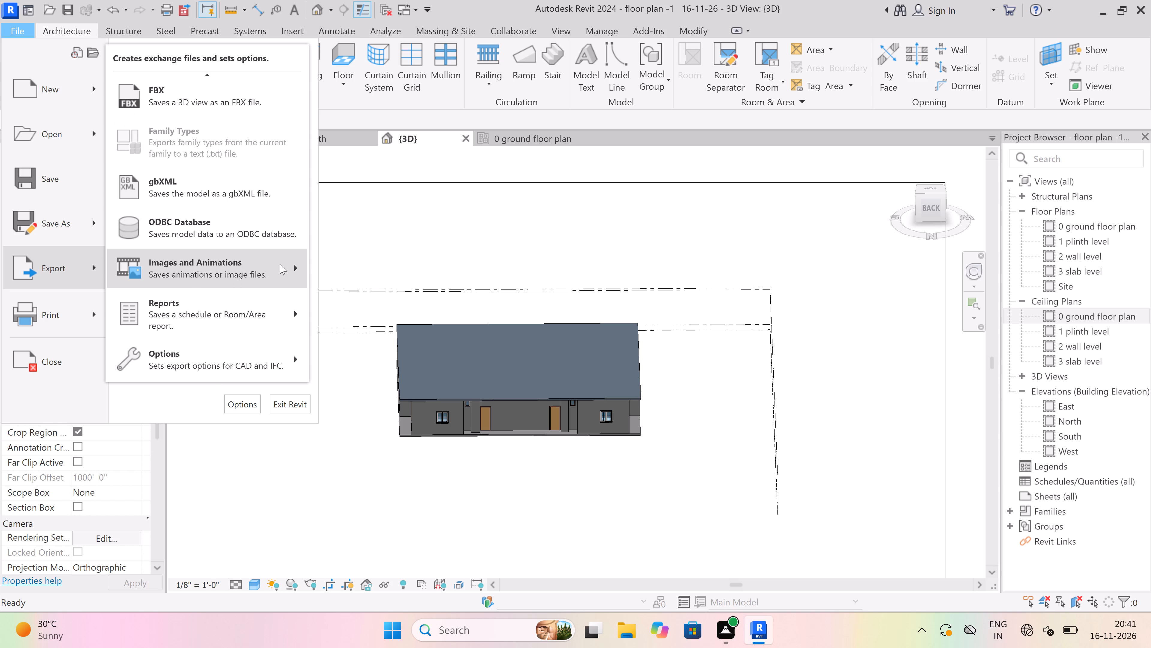
left_click(48, 304)
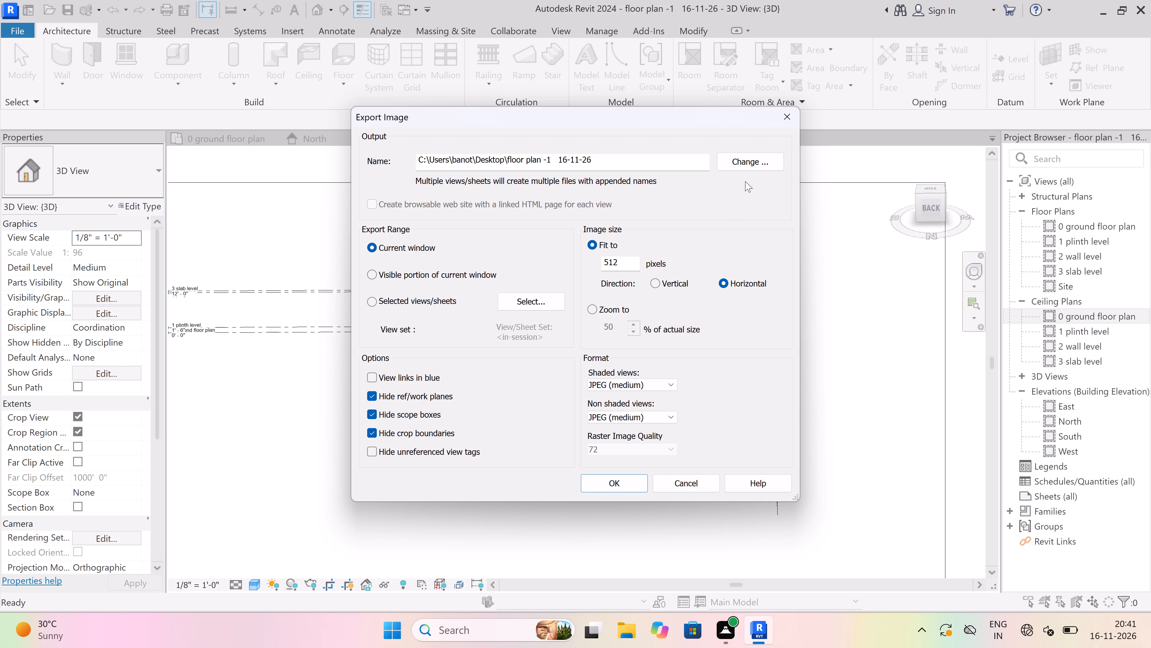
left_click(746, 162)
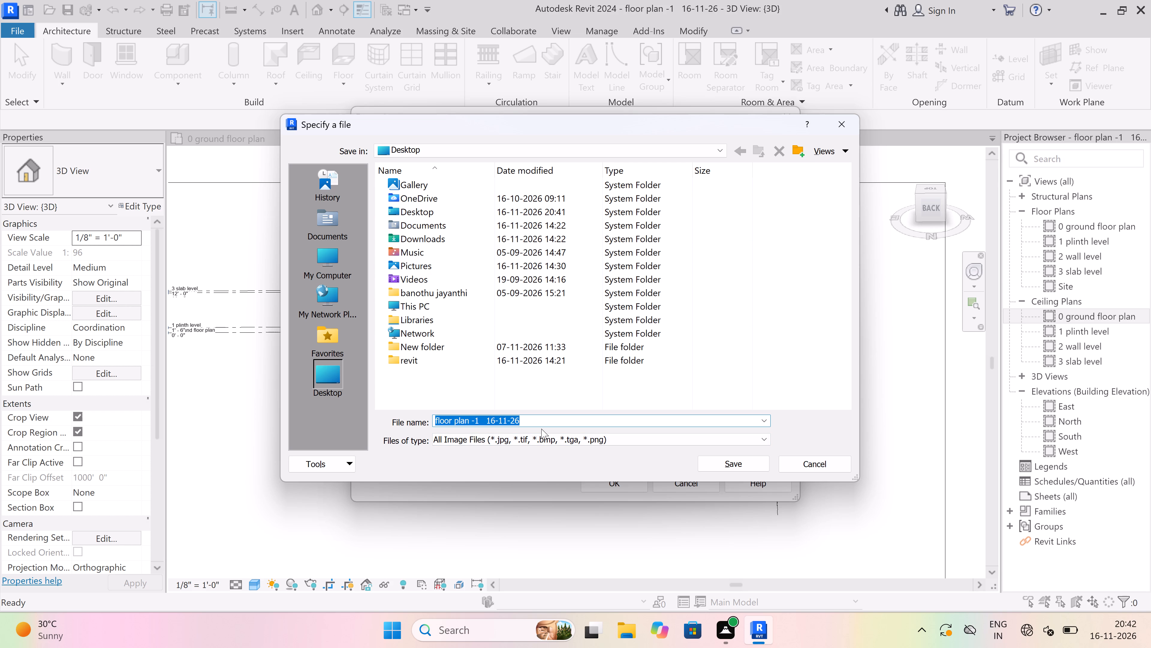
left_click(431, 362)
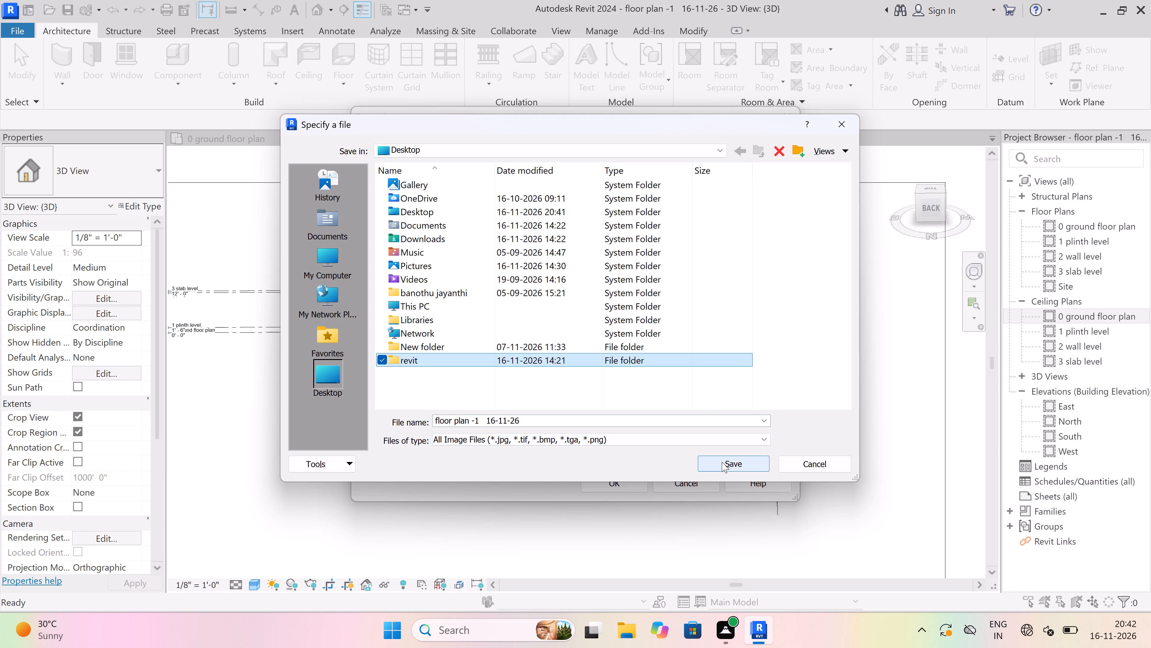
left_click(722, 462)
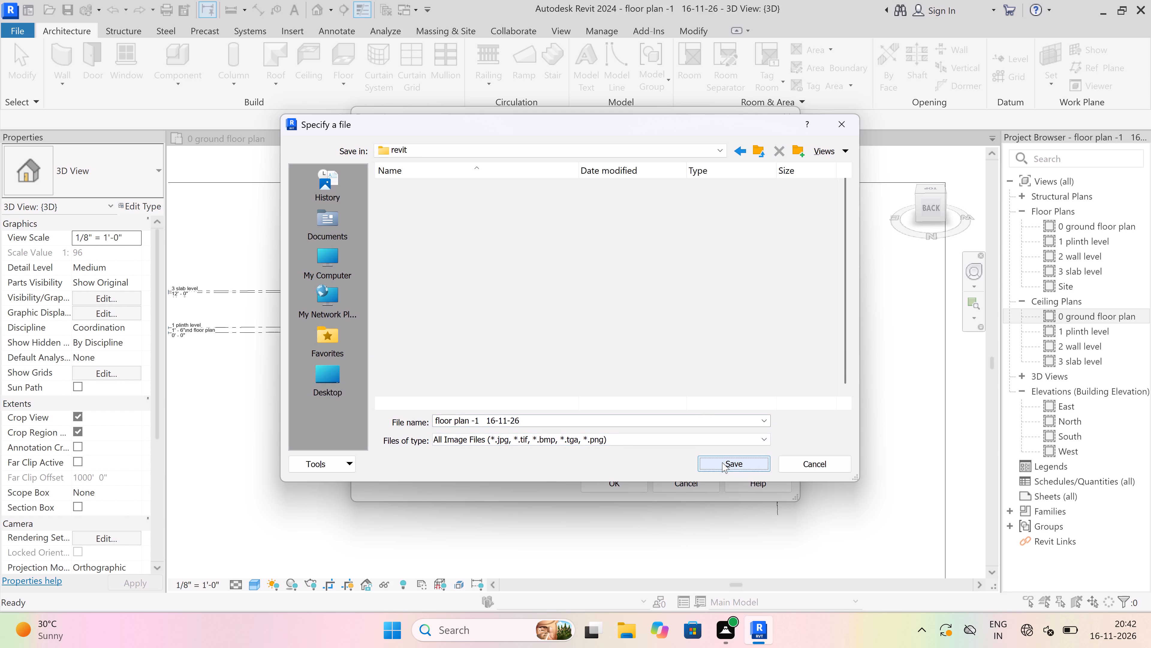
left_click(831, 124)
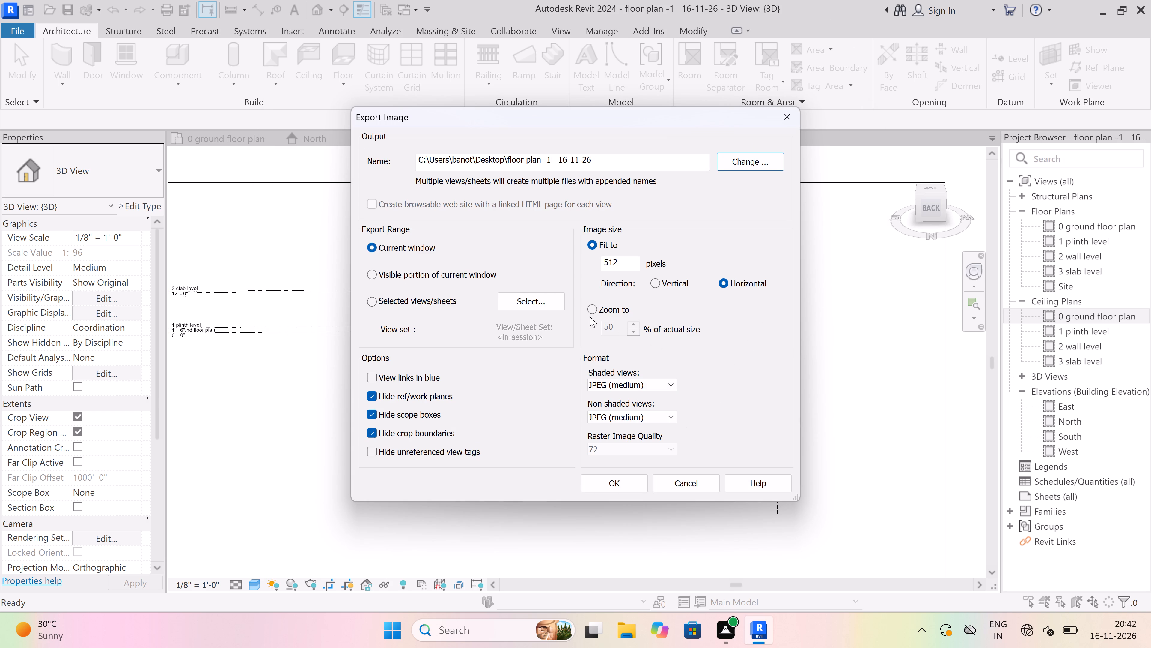
Export the view with the image size zoomed to 50% of actual size and a raster image quality of 600.
left_click(592, 306)
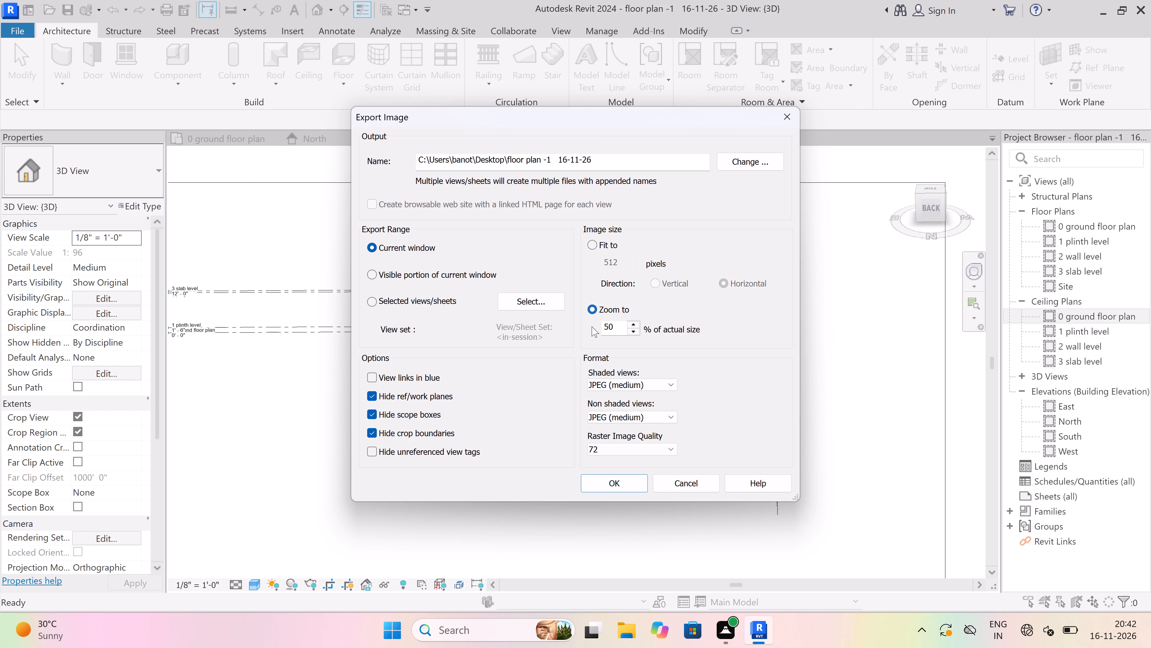
left_click(600, 447)
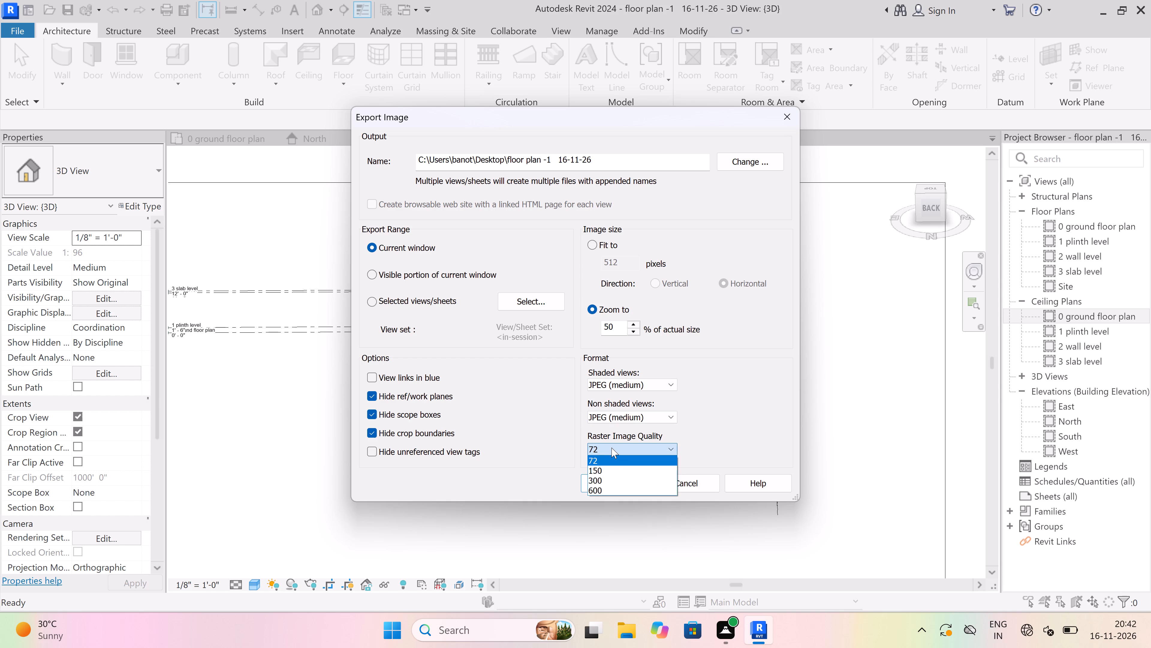
left_click(613, 487)
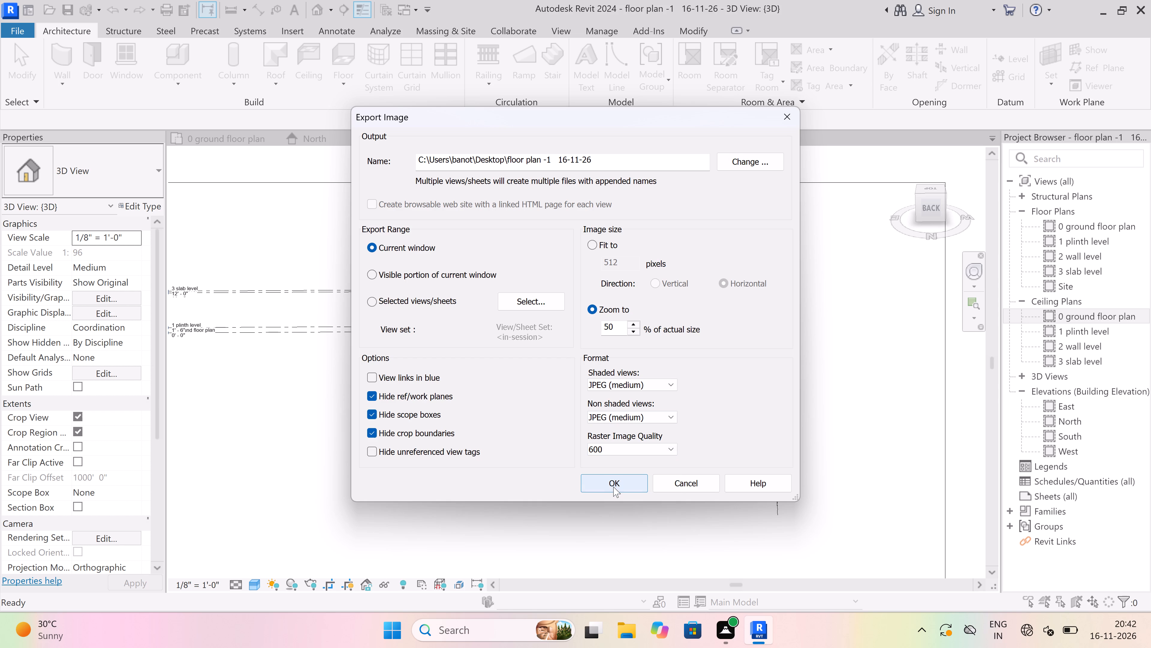
left_click(613, 487)
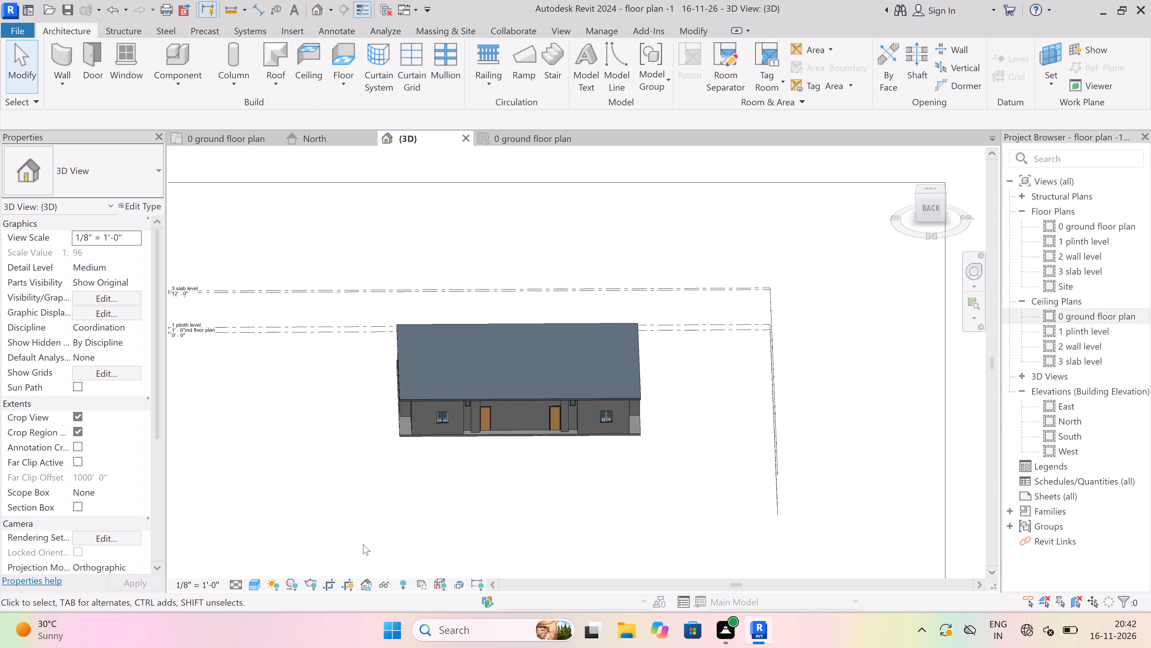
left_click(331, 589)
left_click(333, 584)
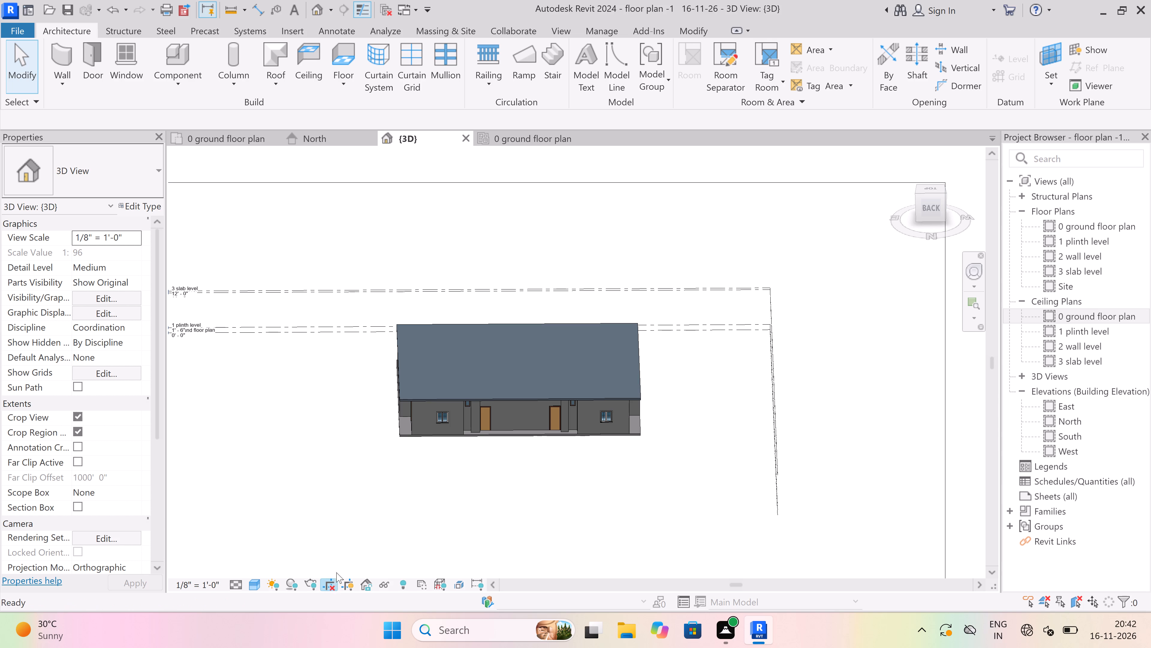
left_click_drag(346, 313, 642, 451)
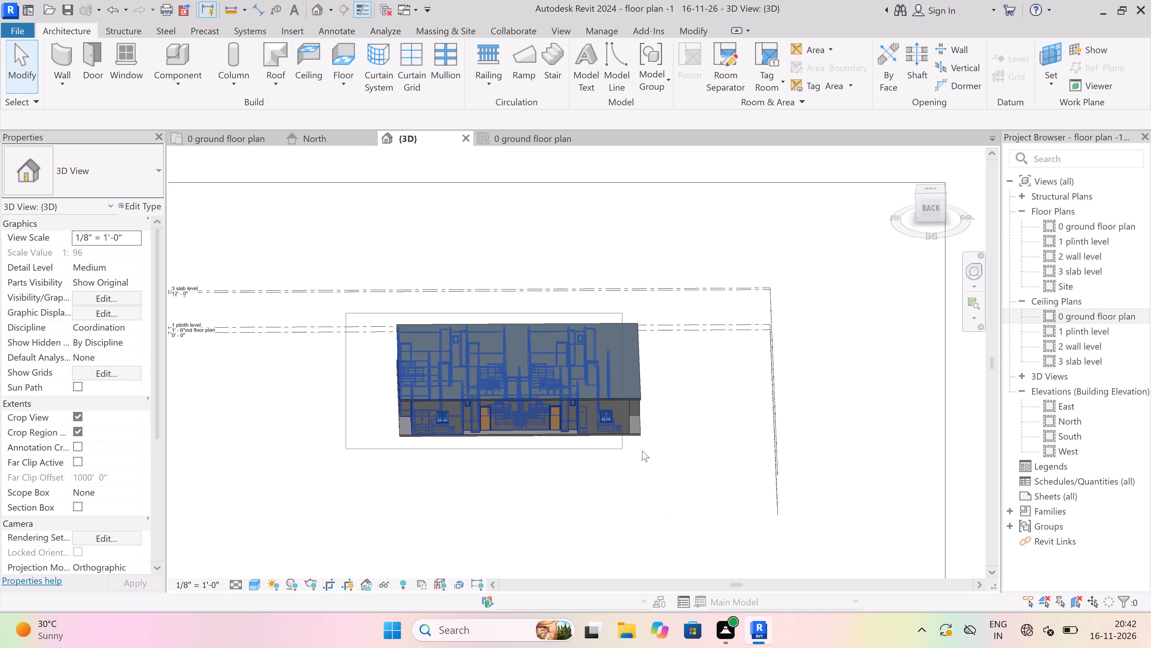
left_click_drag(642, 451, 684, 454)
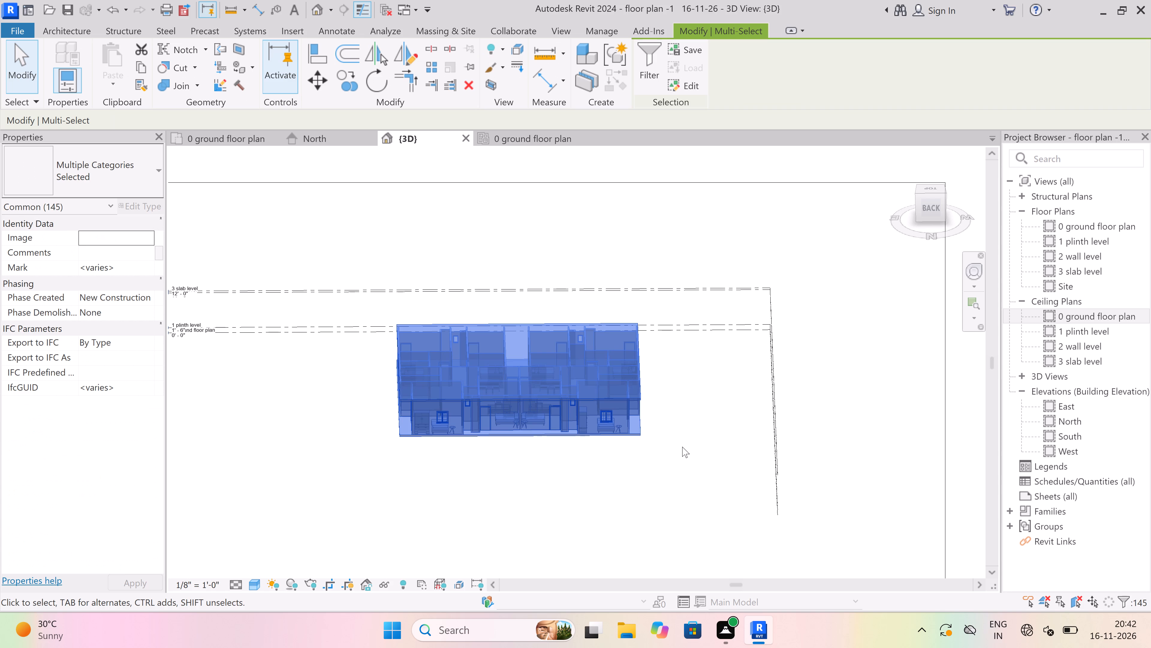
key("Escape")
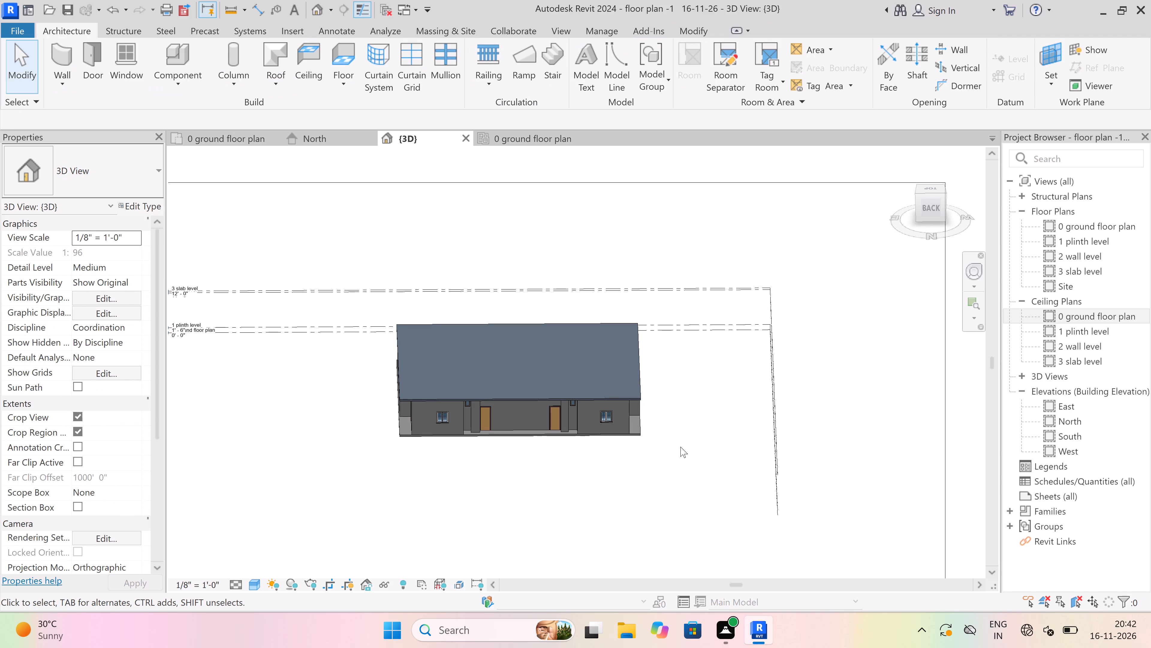